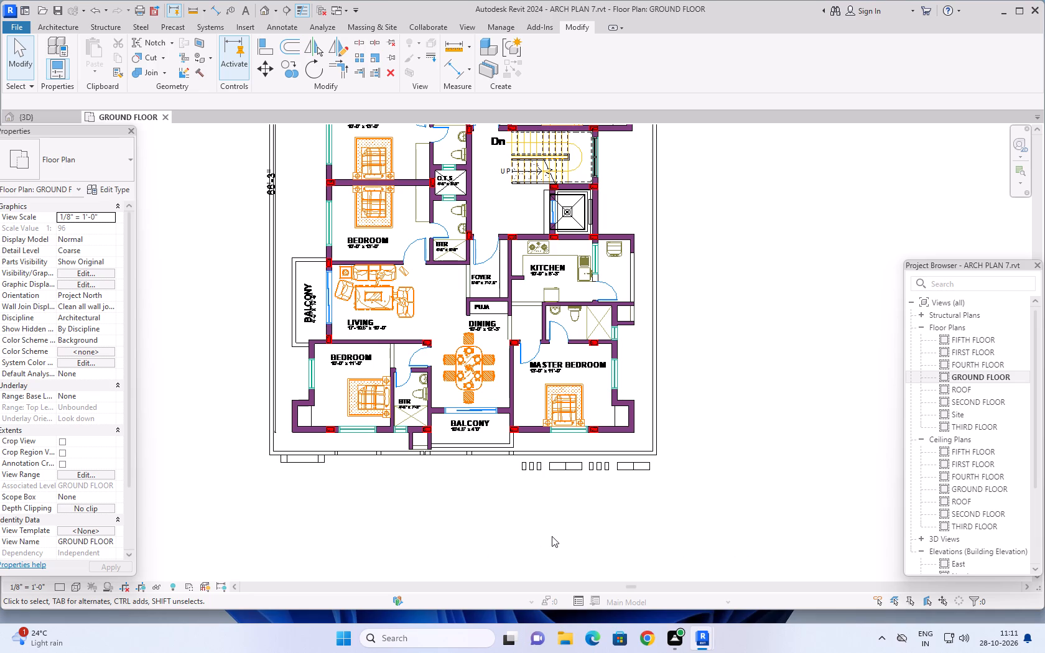
# Look over the full GROUND FLOOR plan, including both apartment units and the surrounding boundary wall.
pyautogui.scroll(1, 723, 473)
pyautogui.scroll(-2, 738, 438)
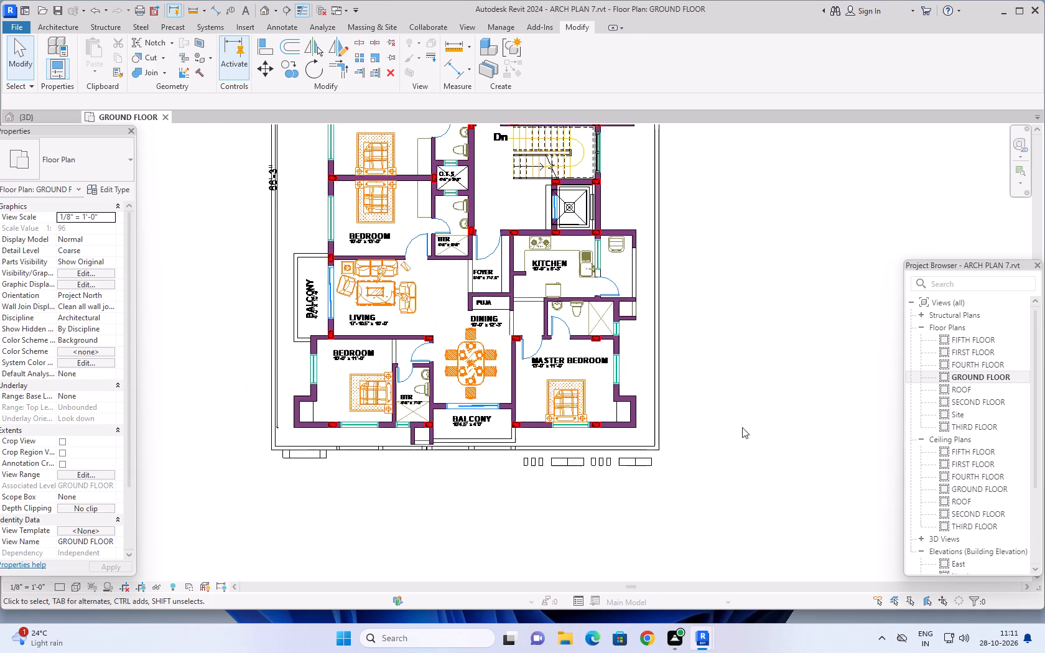
pyautogui.scroll(-2, 744, 298)
pyautogui.moveTo(759, 300); pyautogui.dragTo(735, 350, button='middle')
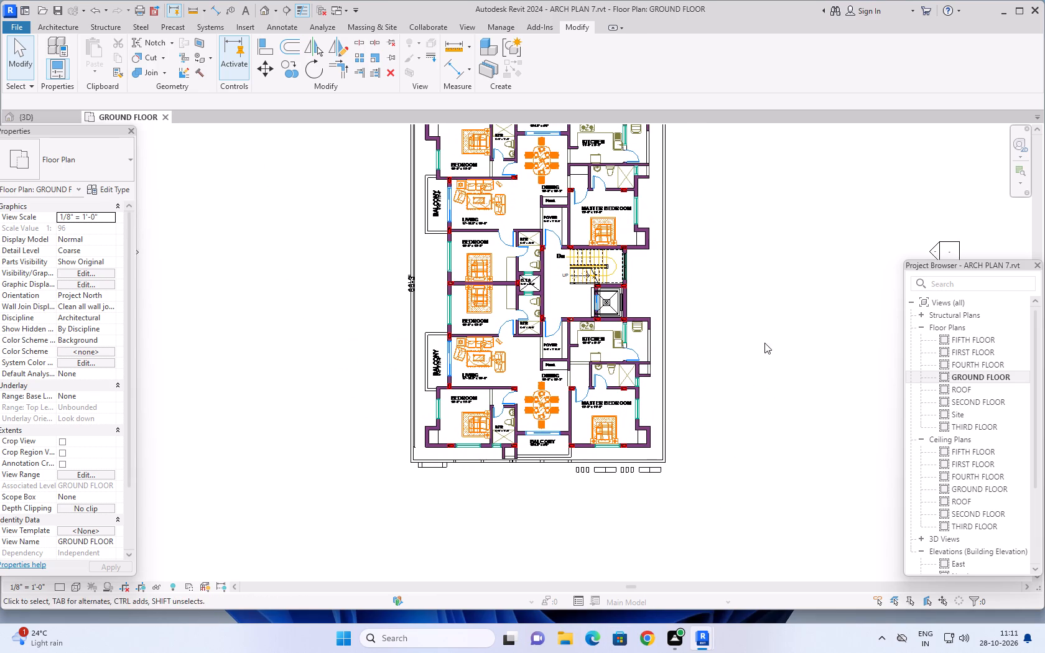
pyautogui.moveTo(770, 333); pyautogui.dragTo(750, 351, button='middle')
pyautogui.press('Escape')
pyautogui.press('Escape')
pyautogui.moveTo(749, 351); pyautogui.dragTo(739, 364, button='middle')
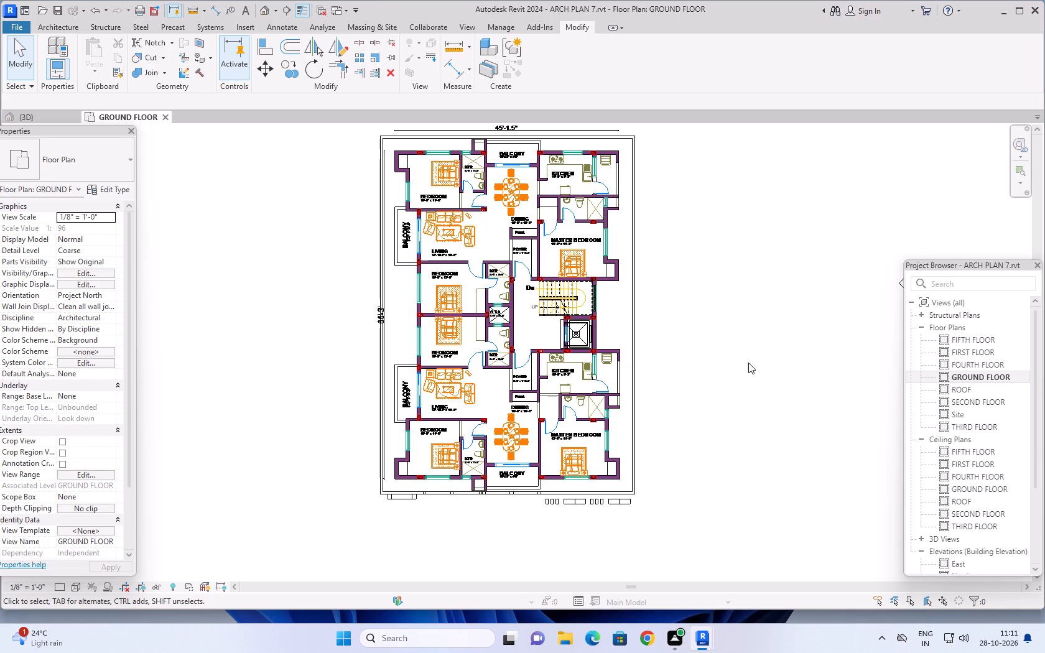
pyautogui.moveTo(769, 350); pyautogui.dragTo(756, 360, button='middle')
pyautogui.scroll(-1, 768, 351)
pyautogui.press('Escape')
pyautogui.press('Escape')
pyautogui.moveTo(744, 364); pyautogui.dragTo(740, 346, button='middle')
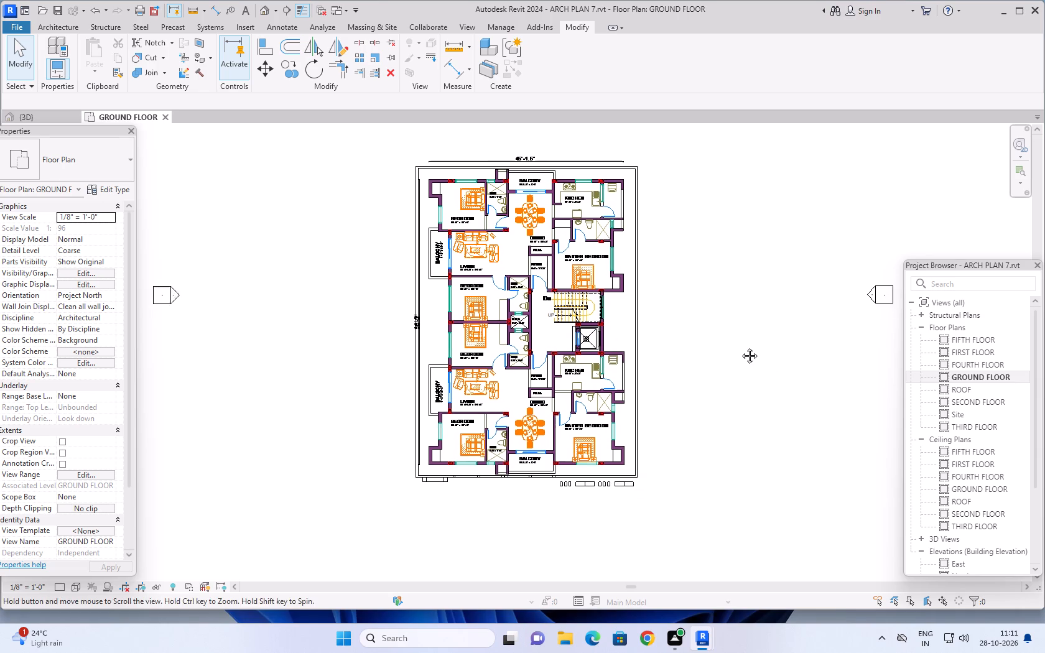
pyautogui.moveTo(740, 346); pyautogui.dragTo(740, 345, button='middle')
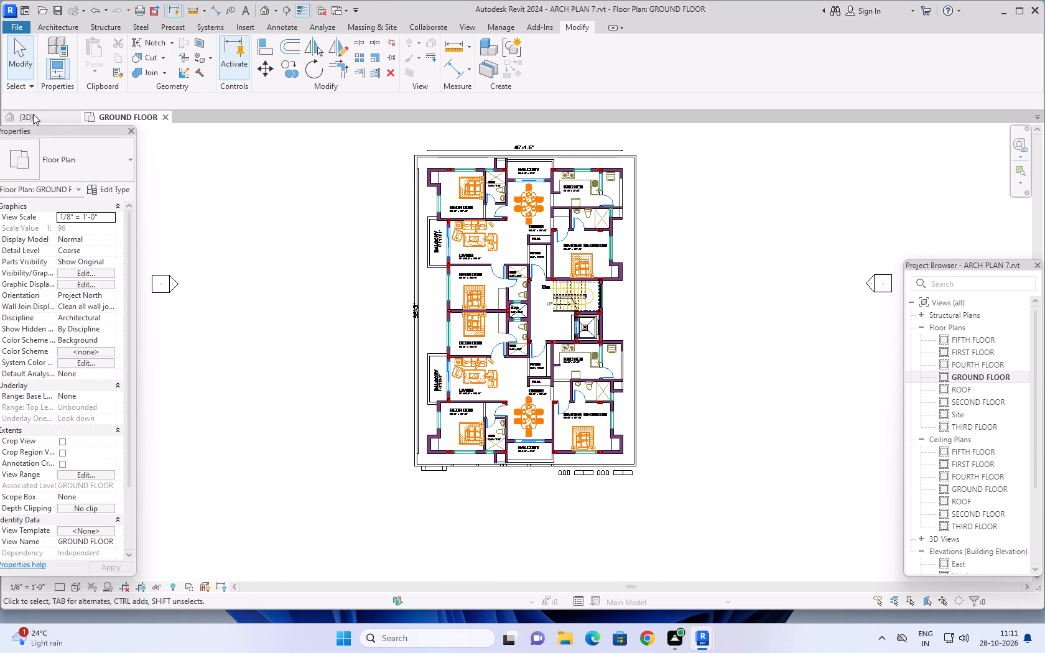
# Switch to the 3D view and inspect the building from the front, side and rear, including the roof terrace columns.
pyautogui.click(33, 114)
pyautogui.moveTo(736, 529); pyautogui.dragTo(726, 530, button='middle')
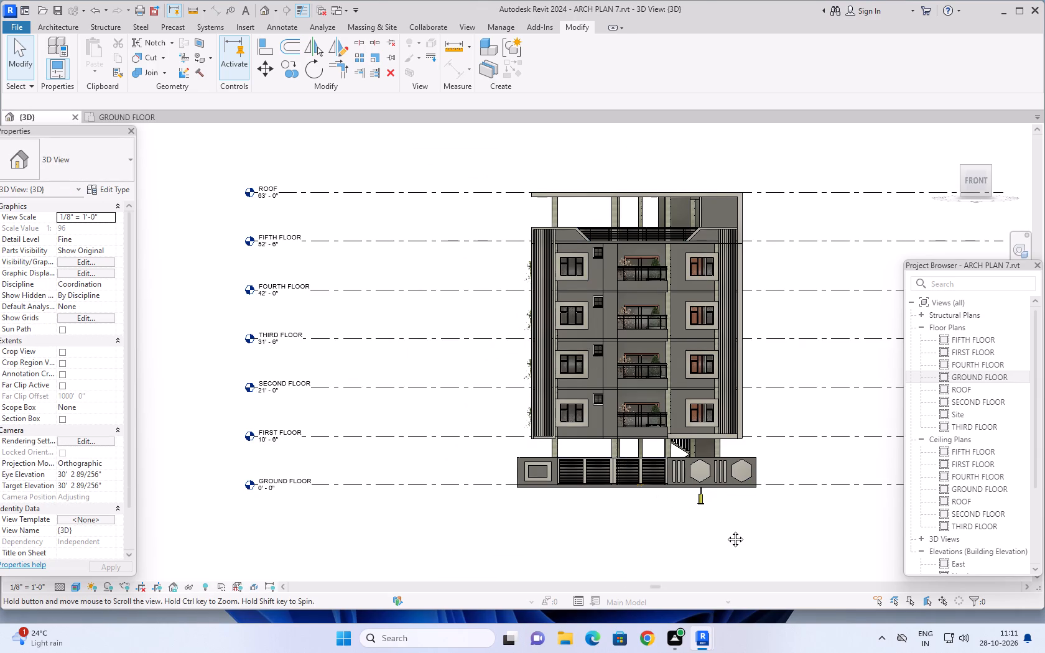
pyautogui.moveTo(726, 530); pyautogui.dragTo(668, 531, button='middle')
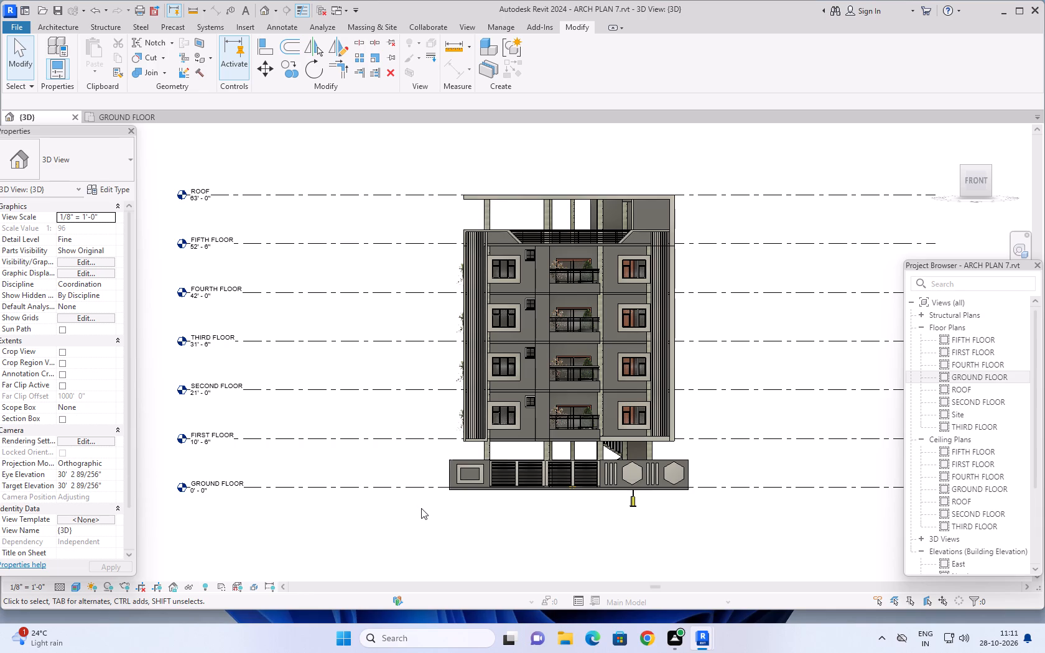
pyautogui.keyDown('shift'); pyautogui.moveTo(407, 463); pyautogui.dragTo(407, 463, button='middle'); pyautogui.keyUp('shift')
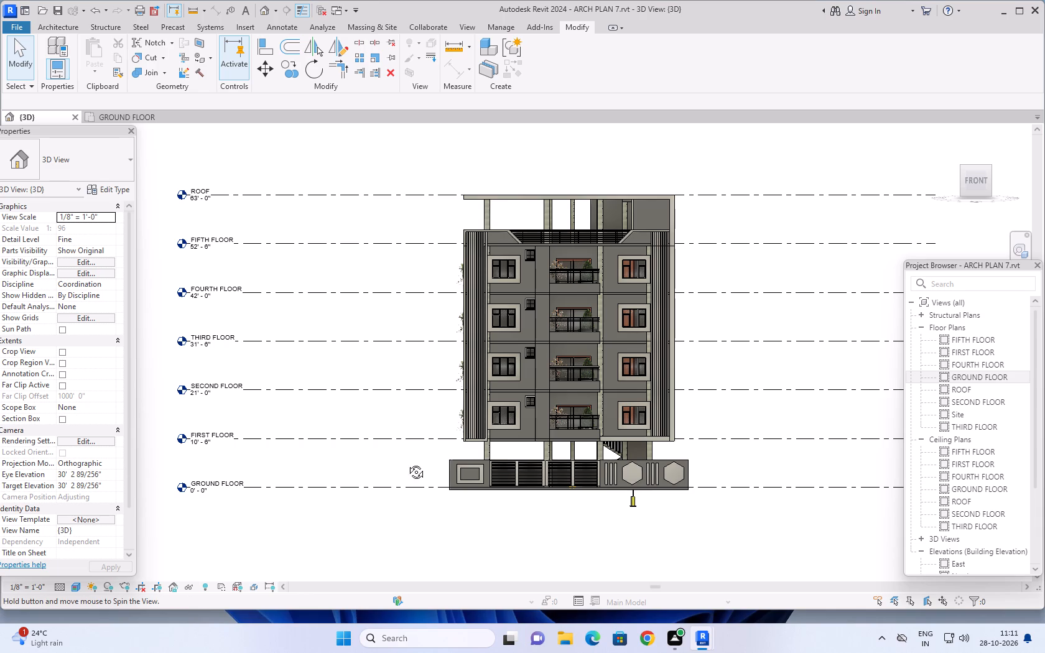
pyautogui.keyDown('shift'); pyautogui.moveTo(407, 463); pyautogui.dragTo(529, 538, button='middle'); pyautogui.keyUp('shift')
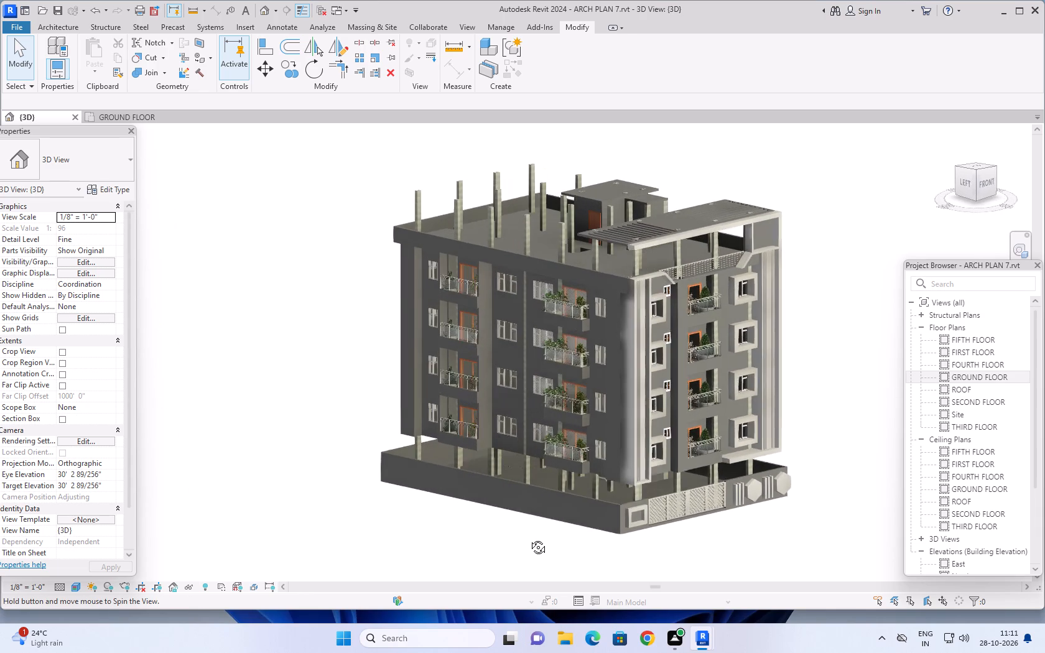
pyautogui.keyDown('shift'); pyautogui.moveTo(529, 538); pyautogui.dragTo(559, 541, button='middle'); pyautogui.keyUp('shift')
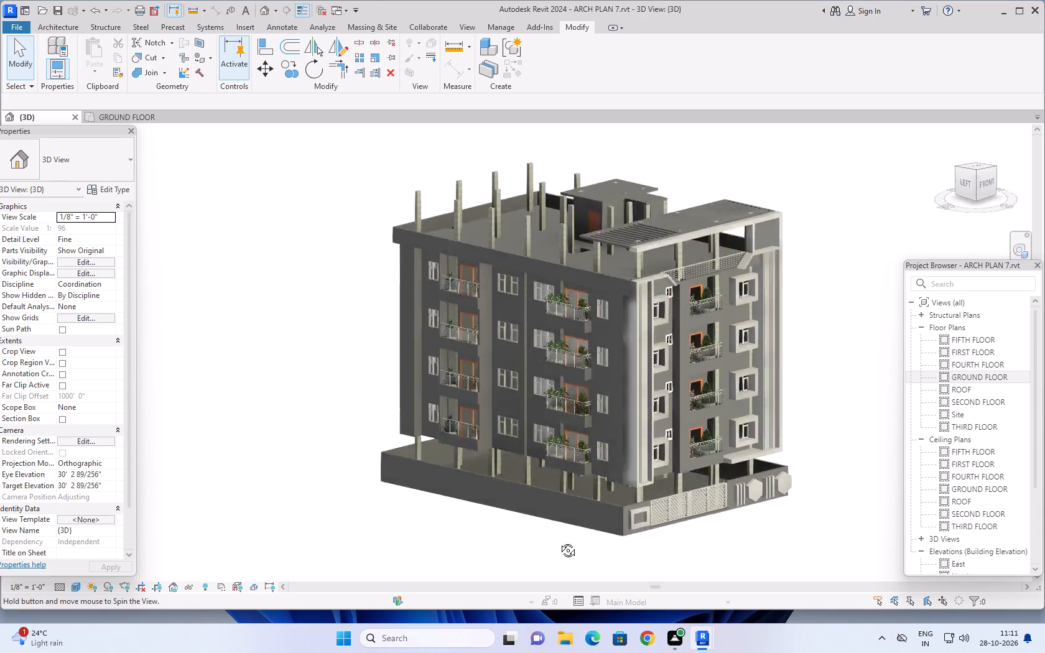
pyautogui.keyDown('shift'); pyautogui.moveTo(559, 541); pyautogui.dragTo(419, 521, button='middle'); pyautogui.keyUp('shift')
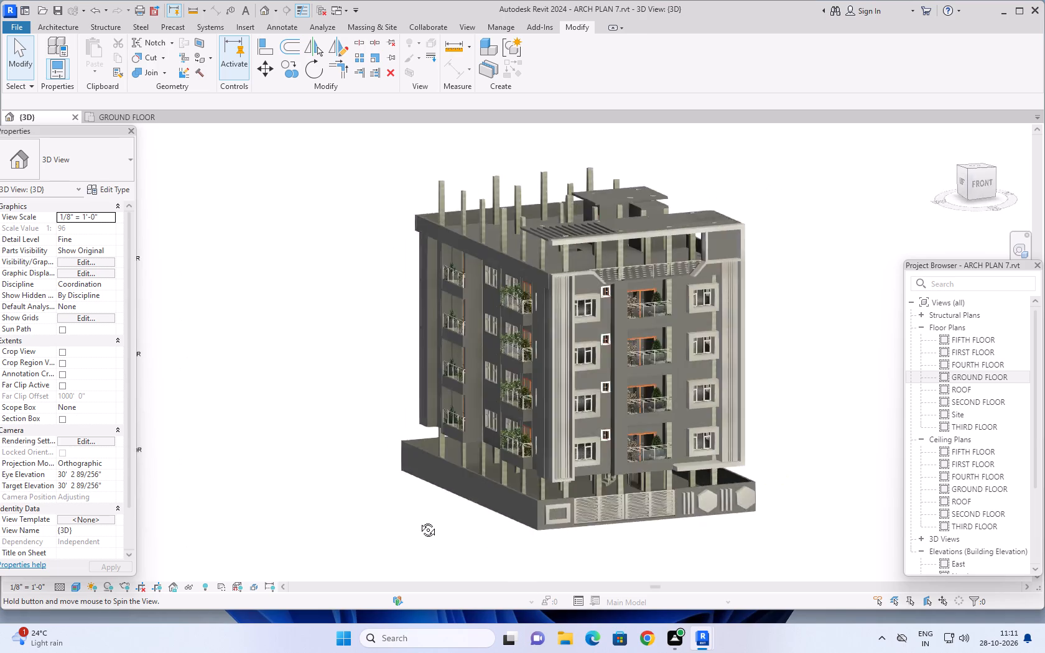
pyautogui.keyDown('shift'); pyautogui.moveTo(419, 521); pyautogui.dragTo(366, 518, button='middle'); pyautogui.keyUp('shift')
pyautogui.keyDown('shift'); pyautogui.moveTo(709, 491); pyautogui.dragTo(562, 548, button='middle'); pyautogui.keyUp('shift')
pyautogui.keyDown('shift'); pyautogui.moveTo(797, 371); pyautogui.dragTo(674, 519, button='middle'); pyautogui.keyUp('shift')
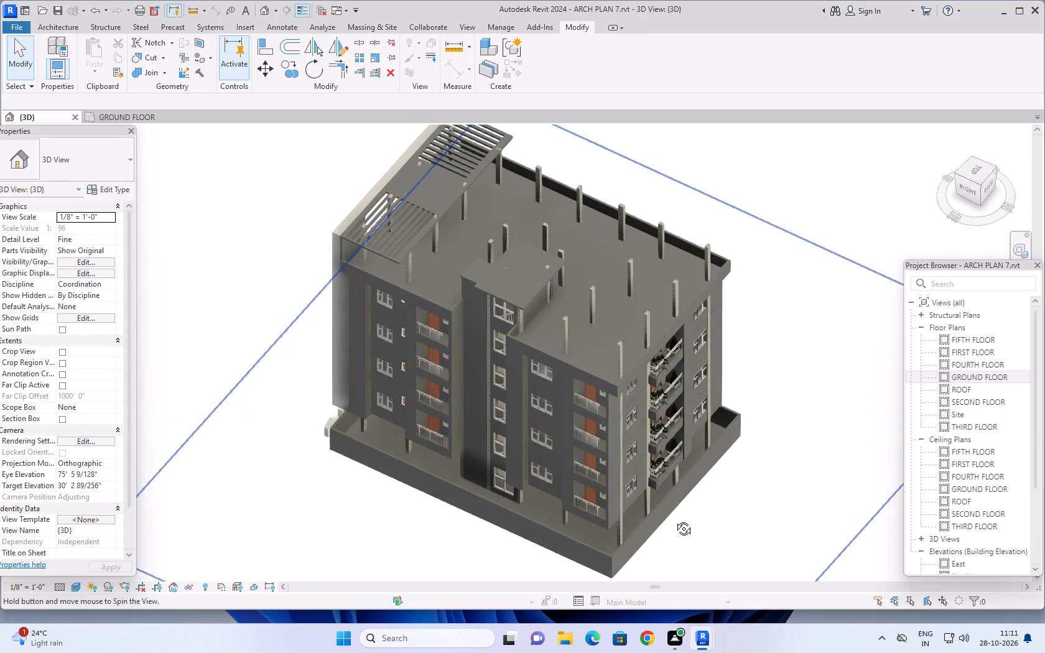
pyautogui.keyDown('shift'); pyautogui.moveTo(674, 519); pyautogui.dragTo(691, 486, button='middle'); pyautogui.keyUp('shift')
pyautogui.scroll(7, 637, 325)
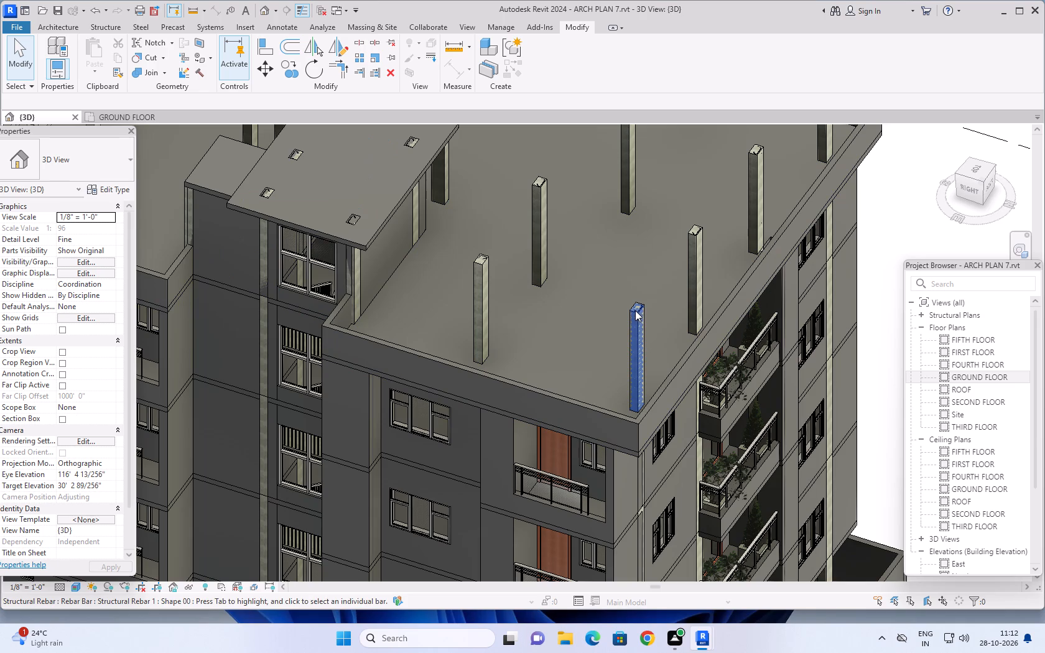
pyautogui.scroll(-1, 587, 239)
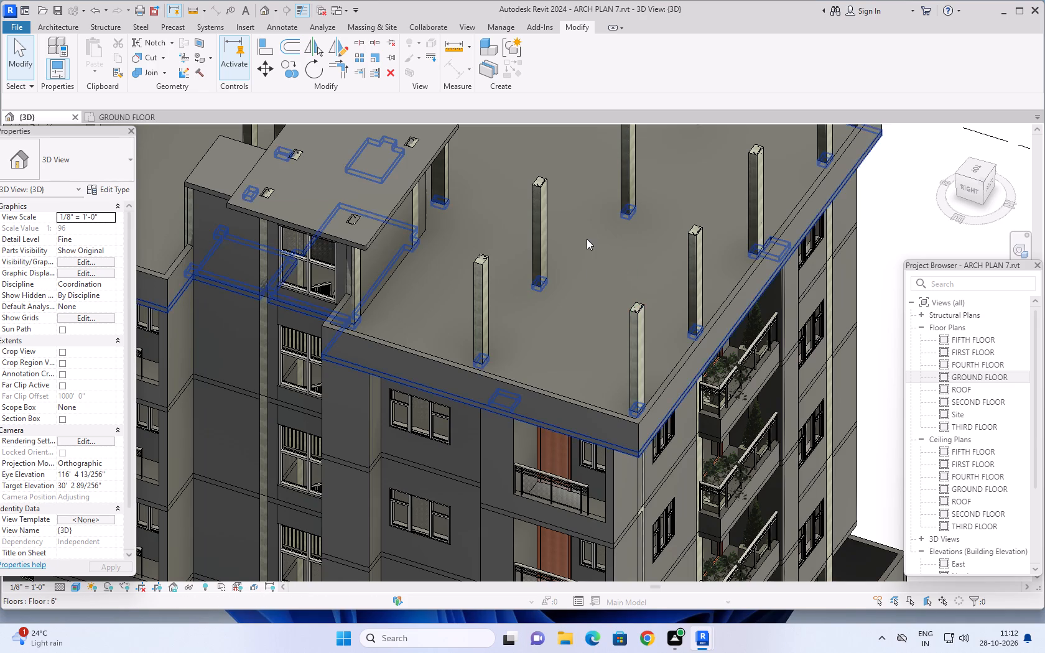
pyautogui.scroll(-2, 587, 239)
pyautogui.moveTo(604, 228); pyautogui.dragTo(574, 311, button='middle')
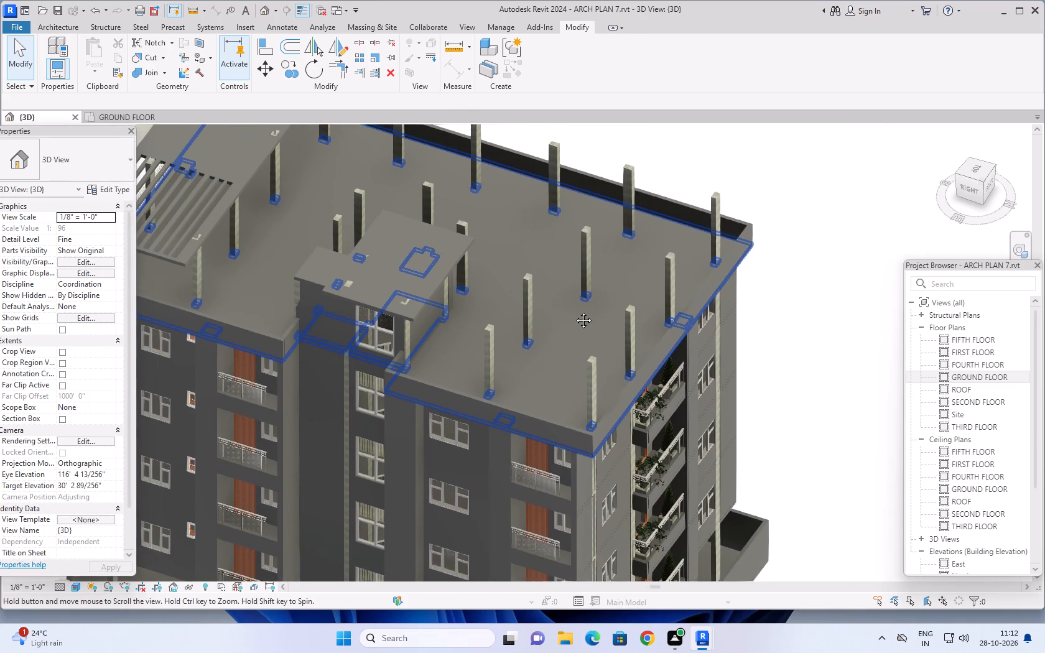
pyautogui.moveTo(574, 311); pyautogui.dragTo(572, 317, button='middle')
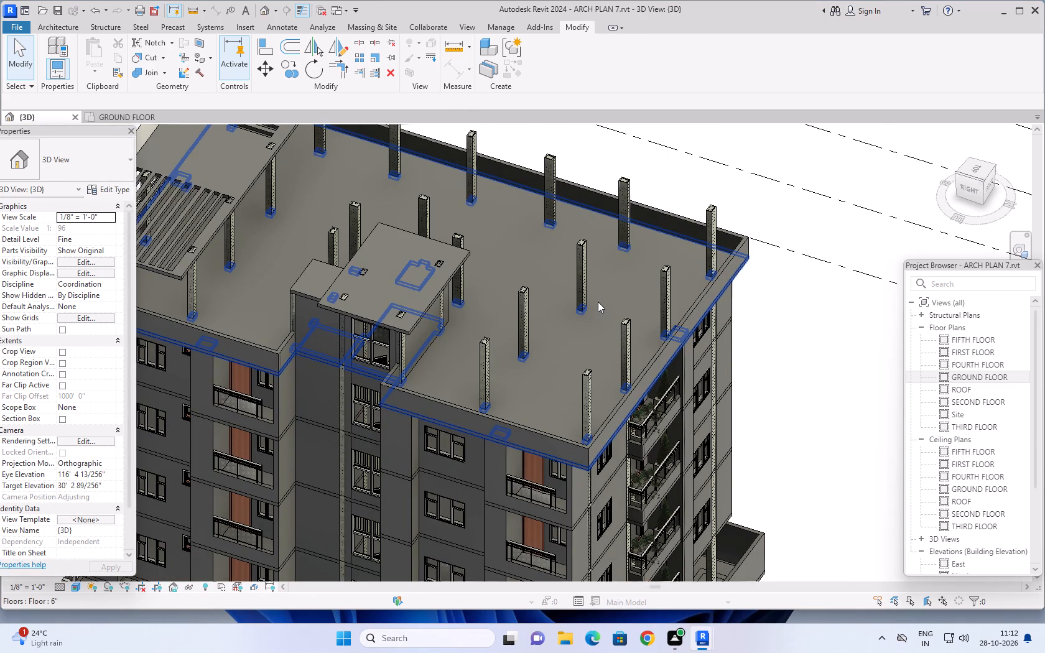
pyautogui.keyDown('shift'); pyautogui.moveTo(585, 299); pyautogui.dragTo(554, 288, button='middle'); pyautogui.keyUp('shift')
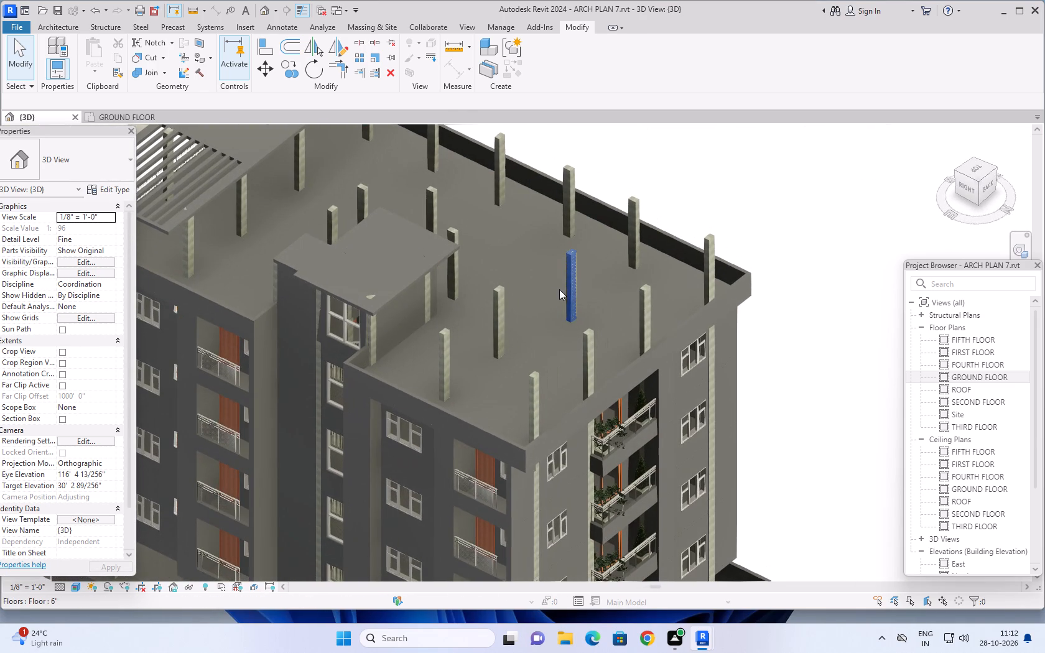
pyautogui.scroll(3, 649, 251)
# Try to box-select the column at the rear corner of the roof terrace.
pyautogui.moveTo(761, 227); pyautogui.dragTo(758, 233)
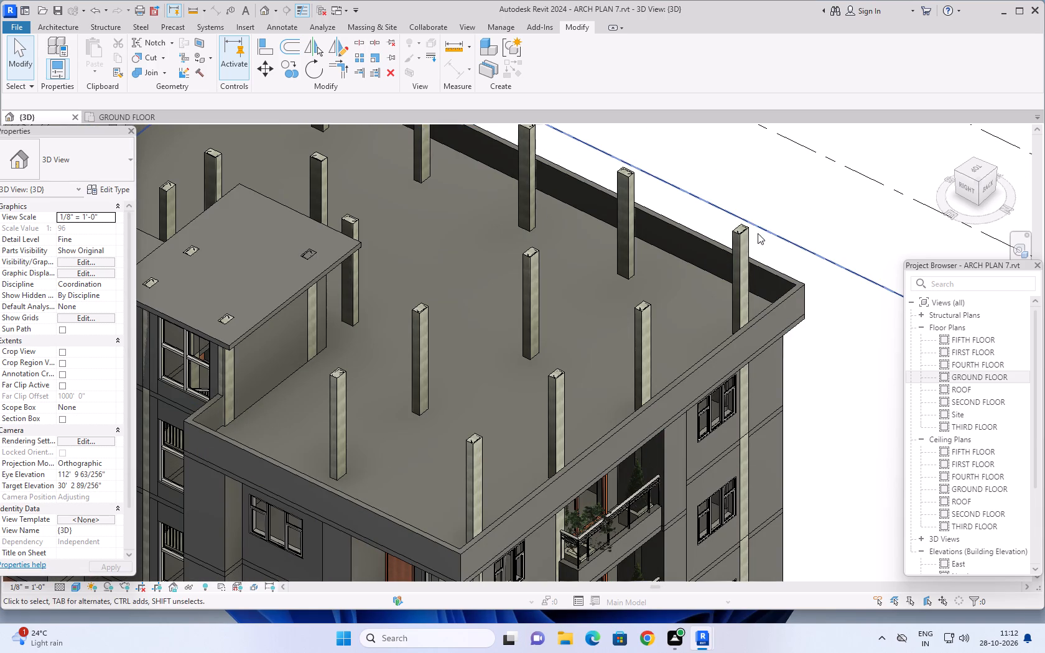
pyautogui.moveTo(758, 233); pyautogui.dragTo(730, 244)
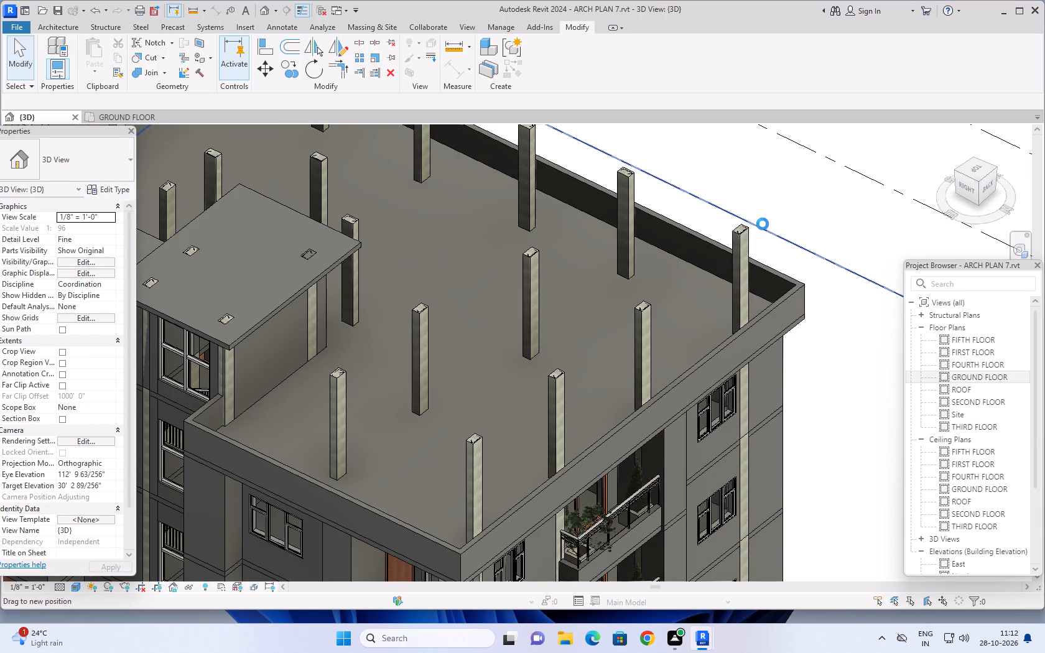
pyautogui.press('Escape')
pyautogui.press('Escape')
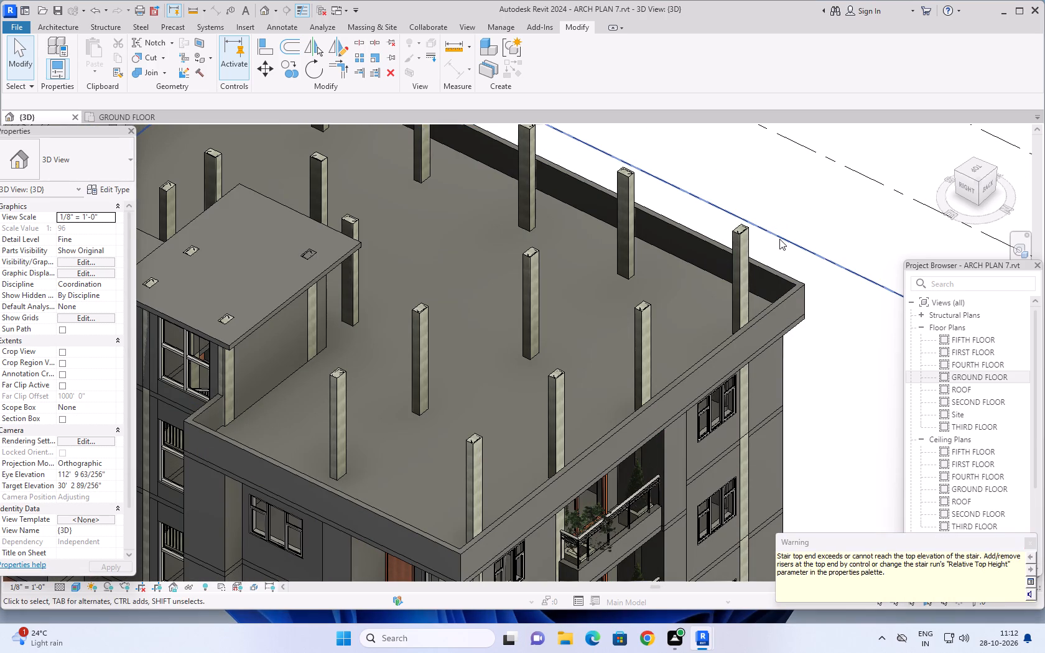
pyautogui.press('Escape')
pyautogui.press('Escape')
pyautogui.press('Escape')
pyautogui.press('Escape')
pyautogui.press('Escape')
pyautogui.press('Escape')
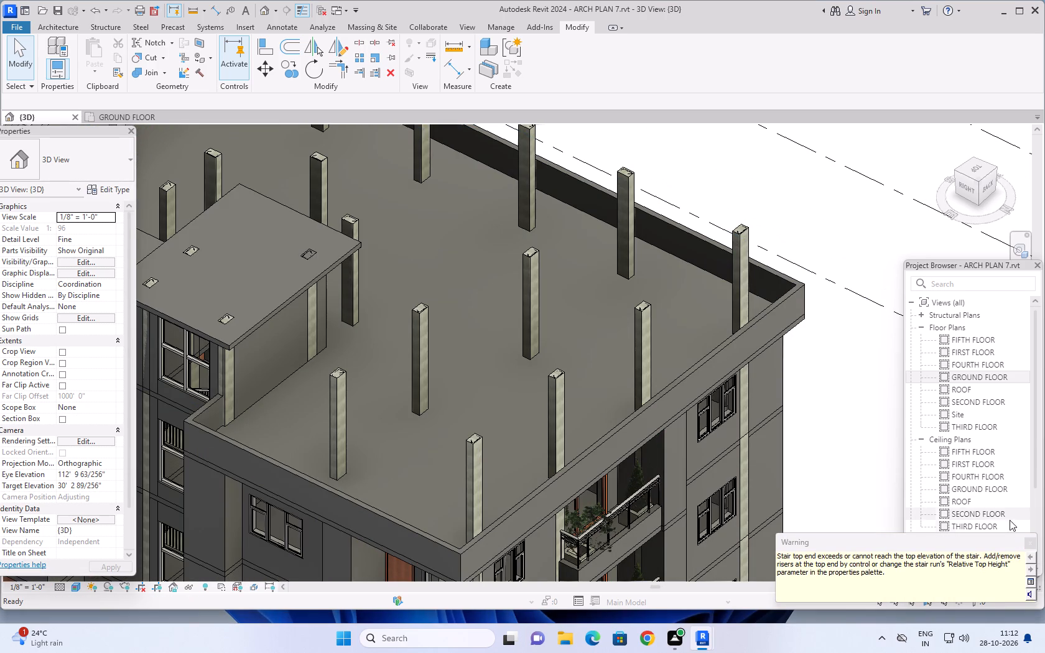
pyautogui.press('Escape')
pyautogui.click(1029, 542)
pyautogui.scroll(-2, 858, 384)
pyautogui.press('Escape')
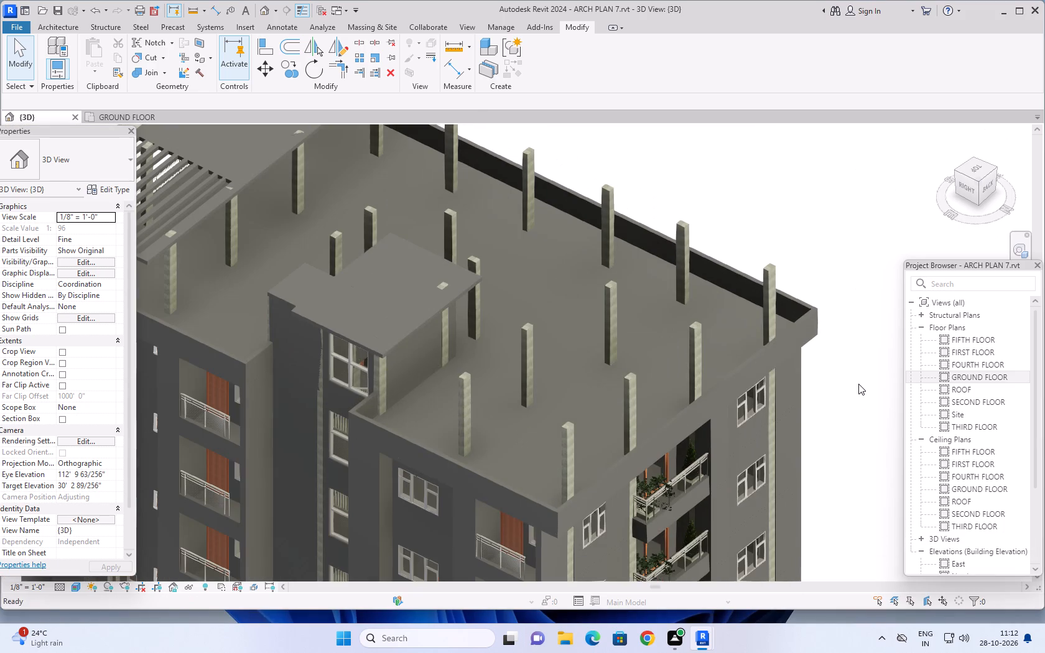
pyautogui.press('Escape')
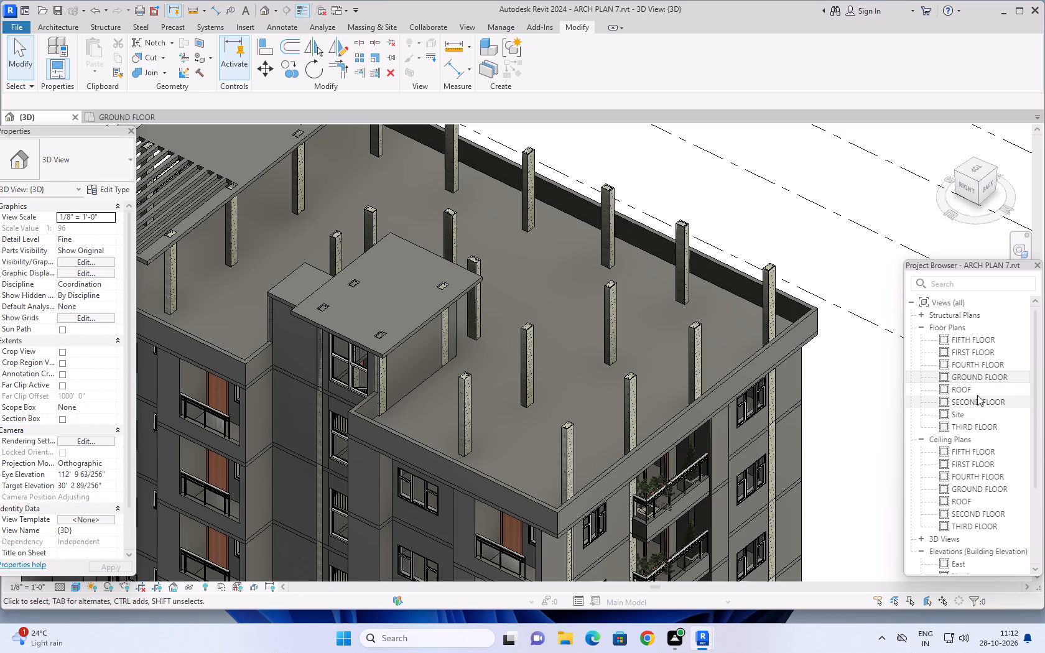
# Open the FIFTH FLOOR plan and examine the columns along the long wall opposite the staircase.
pyautogui.doubleClick(982, 341)
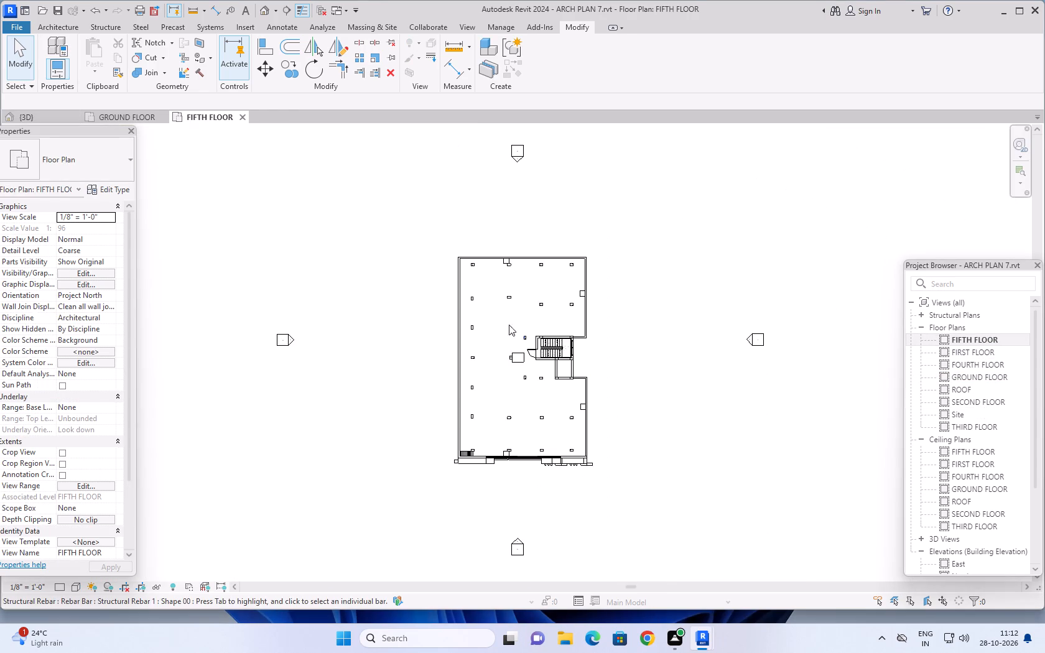
pyautogui.scroll(1, 501, 305)
pyautogui.moveTo(705, 384); pyautogui.dragTo(733, 397, button='middle')
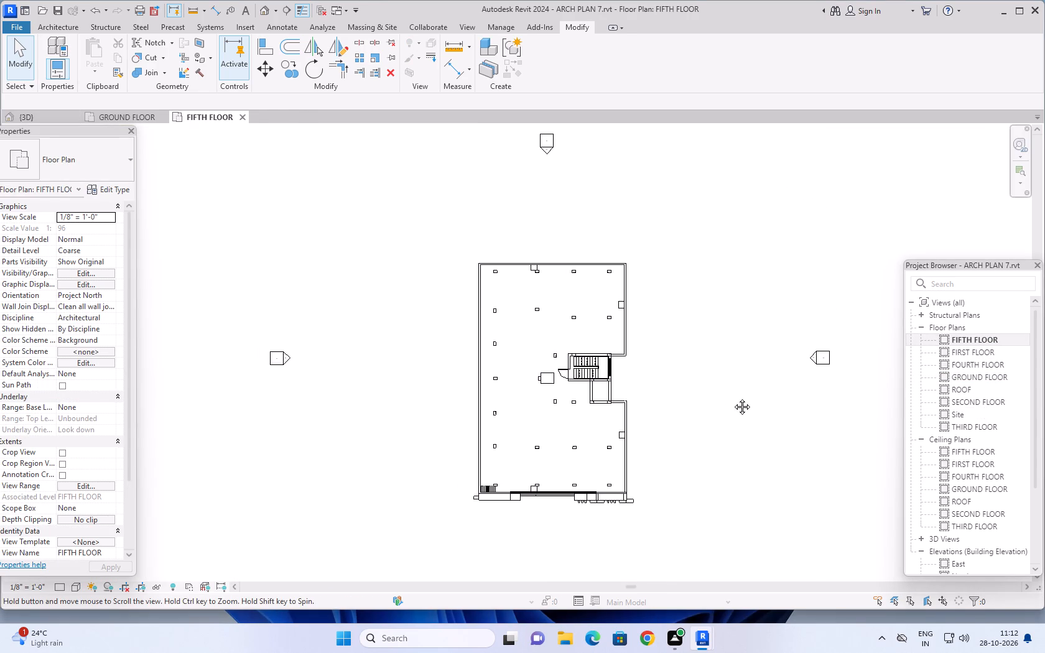
pyautogui.moveTo(733, 397); pyautogui.dragTo(733, 397, button='middle')
pyautogui.scroll(8, 522, 410)
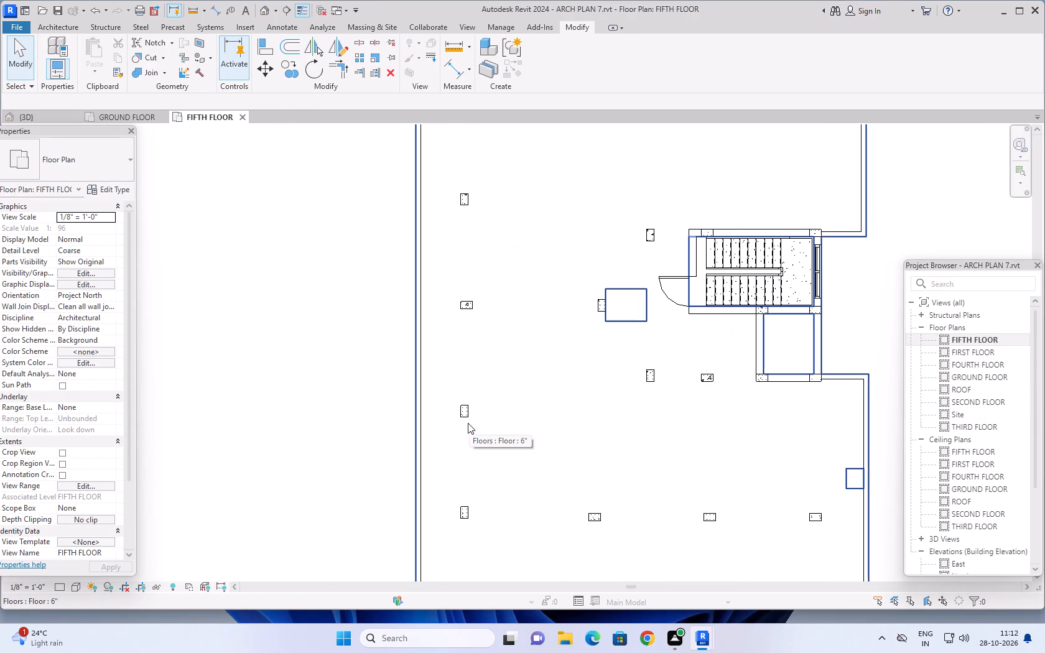
pyautogui.scroll(6, 467, 420)
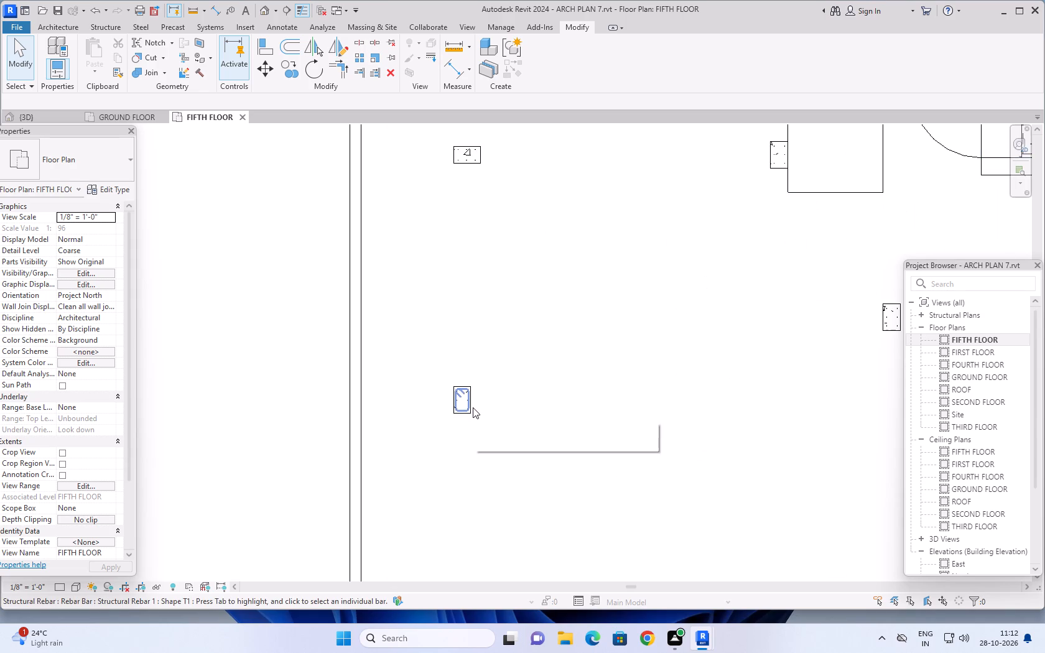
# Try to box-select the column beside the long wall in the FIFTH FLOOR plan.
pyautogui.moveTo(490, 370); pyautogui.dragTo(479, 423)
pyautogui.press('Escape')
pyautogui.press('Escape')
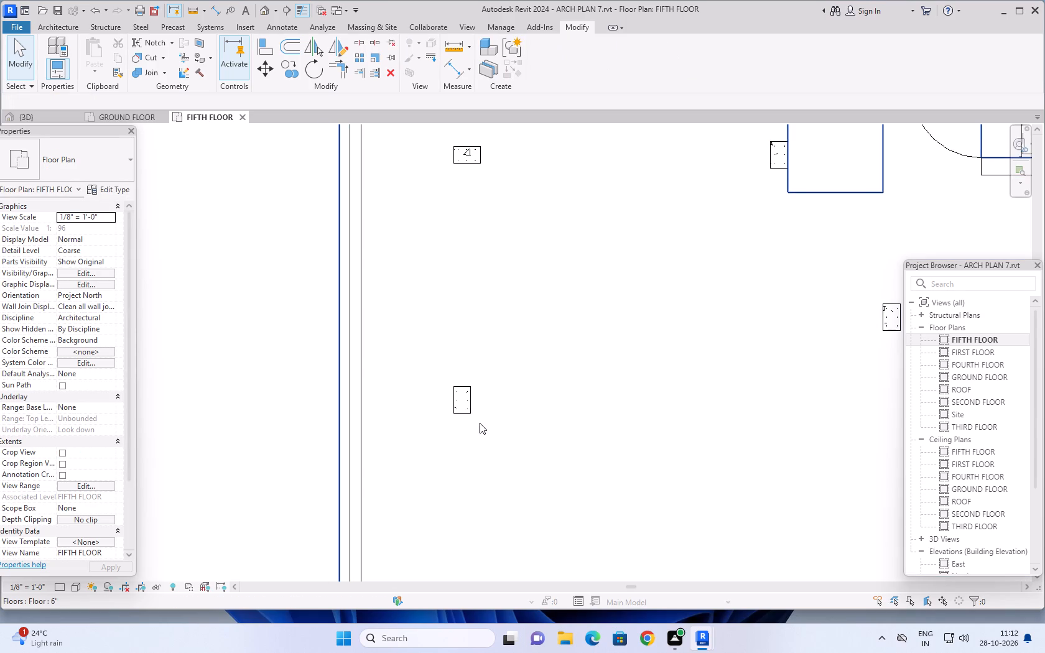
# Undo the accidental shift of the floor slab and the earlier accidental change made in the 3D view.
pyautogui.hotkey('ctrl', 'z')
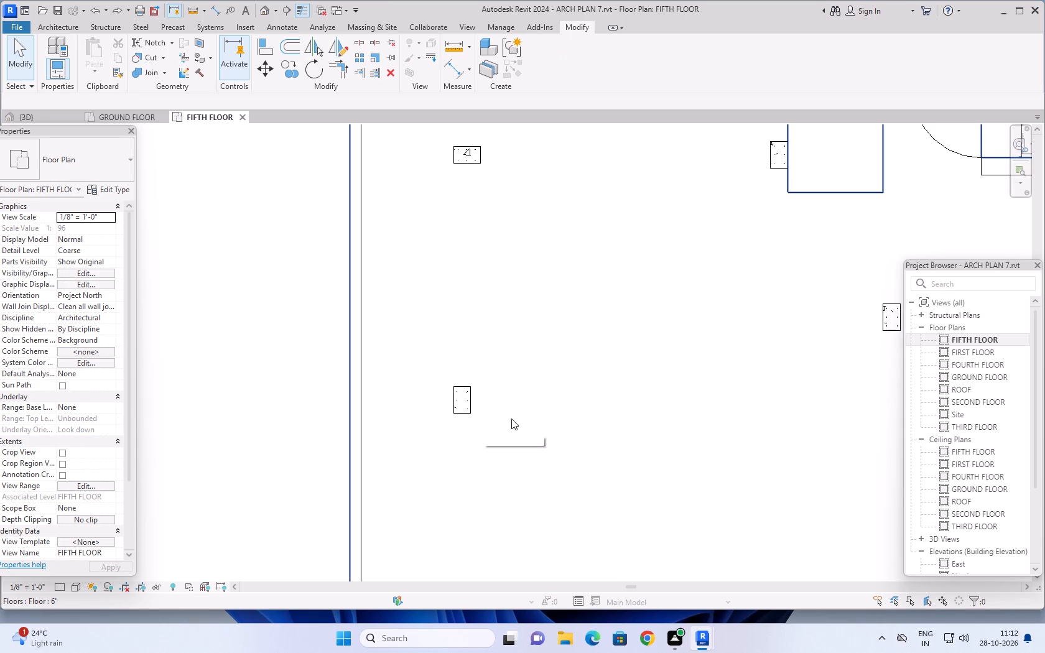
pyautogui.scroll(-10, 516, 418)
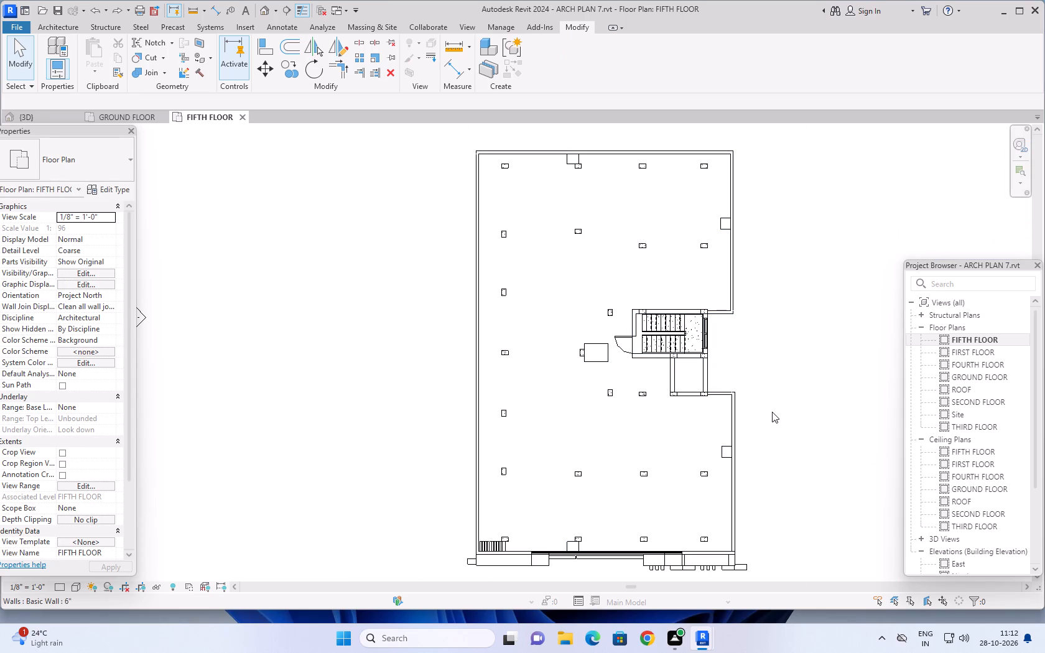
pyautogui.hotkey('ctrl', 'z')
# Return to the 3D view and examine the roof terrace columns and facades at the building's rear corner.
pyautogui.click(140, 113)
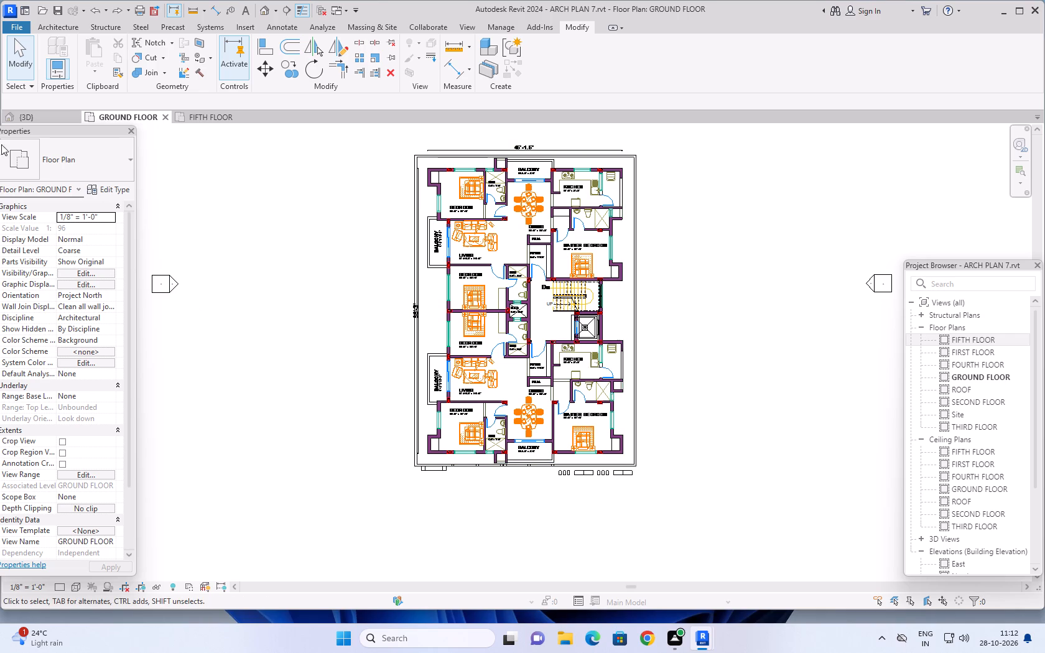
pyautogui.click(22, 116)
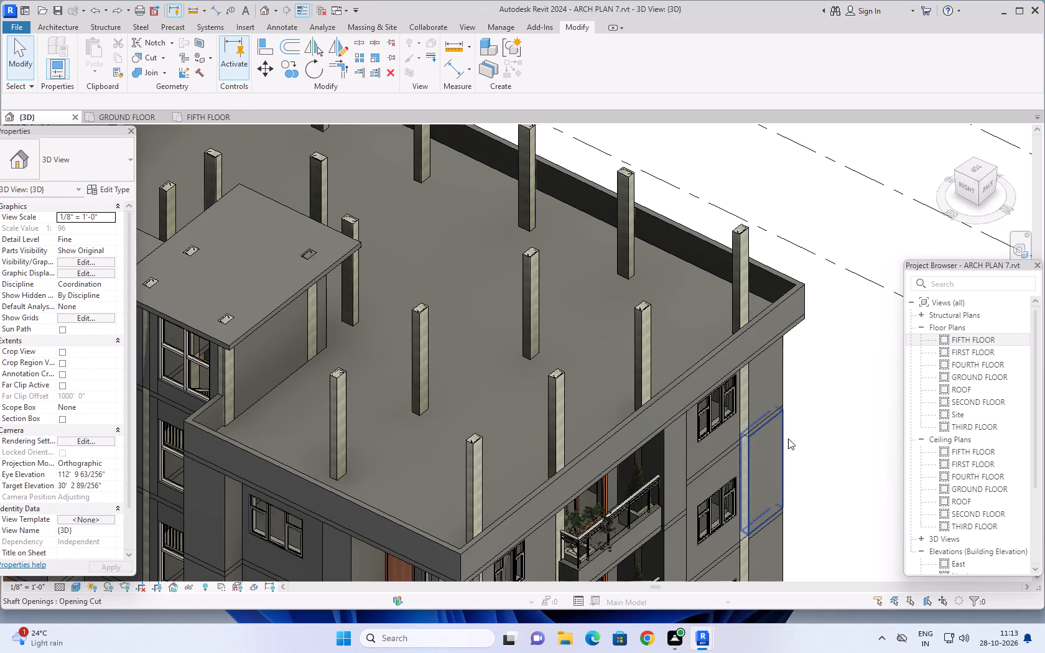
pyautogui.scroll(-2, 832, 440)
pyautogui.moveTo(841, 456); pyautogui.dragTo(828, 350, button='middle')
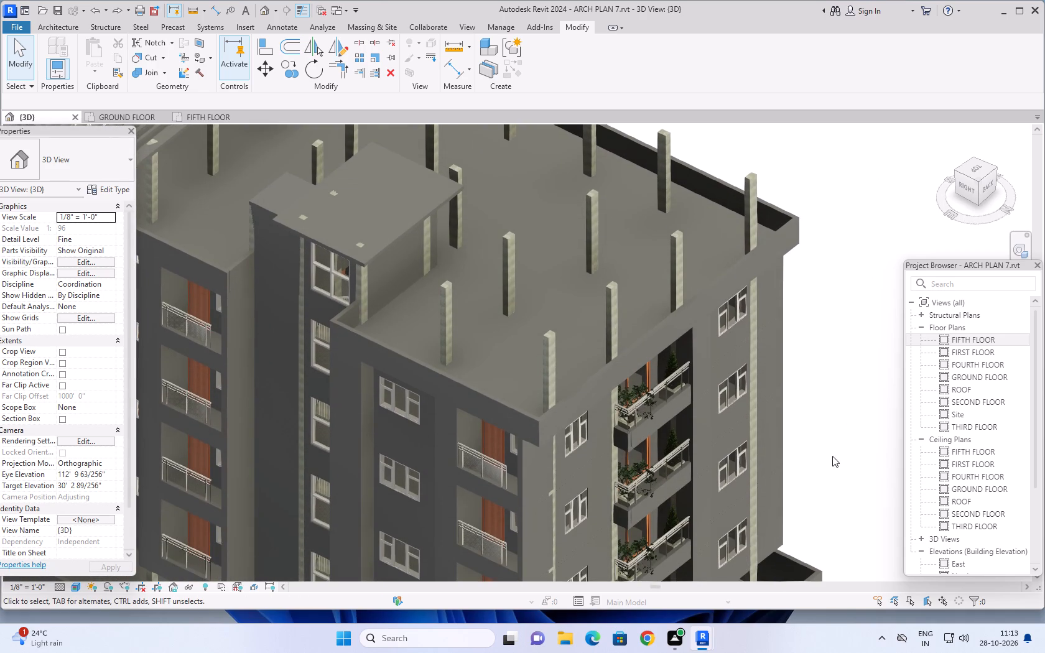
pyautogui.moveTo(829, 467); pyautogui.dragTo(844, 355, button='middle')
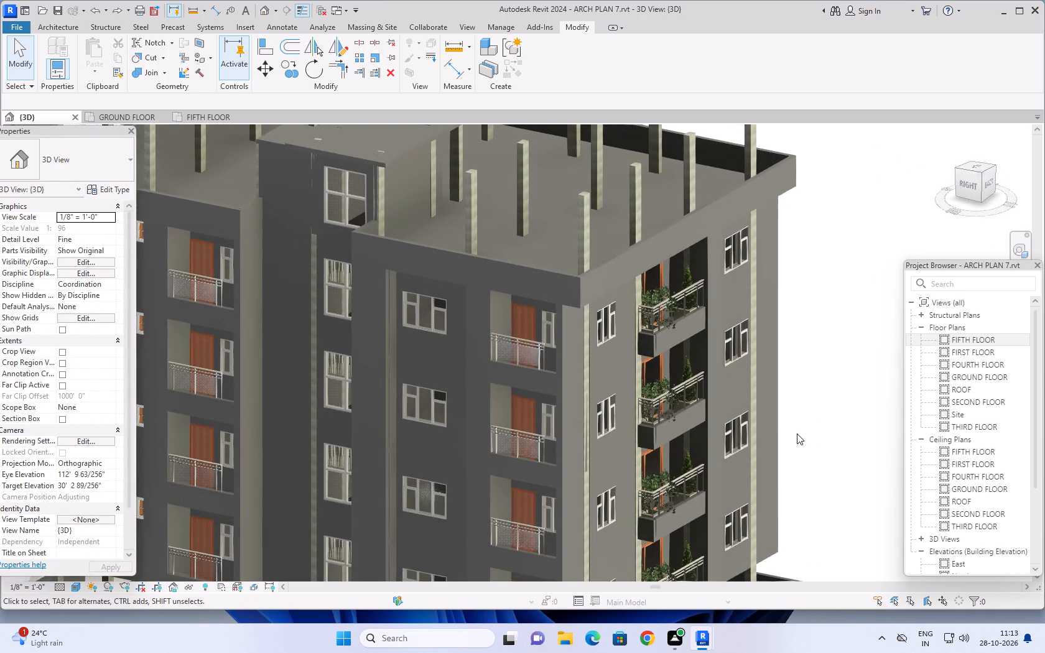
# Examine the whole building in the 3D view, from the side and front facades up to the columns on the roof terrace.
pyautogui.scroll(-3, 785, 453)
pyautogui.scroll(-2, 731, 474)
pyautogui.keyDown('shift'); pyautogui.moveTo(305, 485); pyautogui.dragTo(304, 484, button='middle'); pyautogui.keyUp('shift')
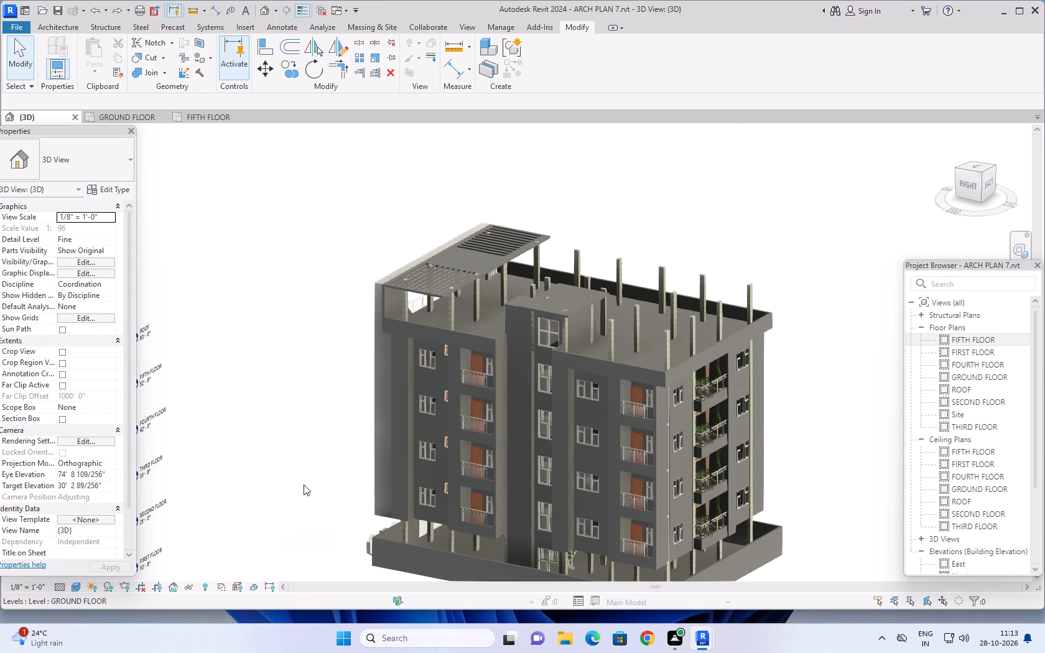
pyautogui.keyDown('shift'); pyautogui.moveTo(304, 484); pyautogui.dragTo(658, 415, button='middle'); pyautogui.keyUp('shift')
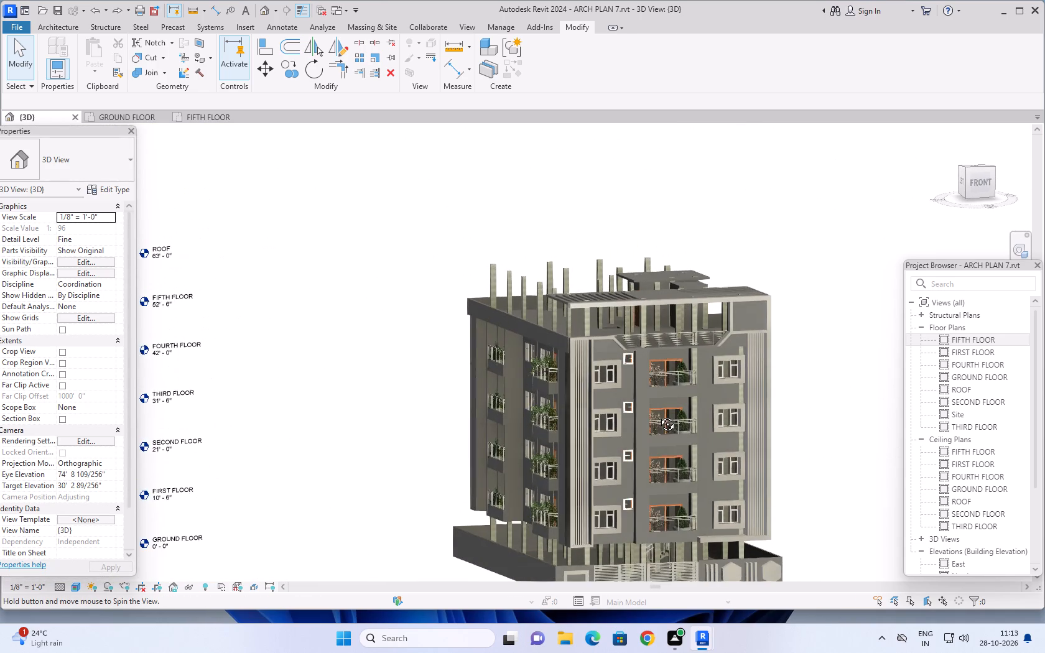
pyautogui.keyDown('shift'); pyautogui.moveTo(658, 415); pyautogui.dragTo(698, 404, button='middle'); pyautogui.keyUp('shift')
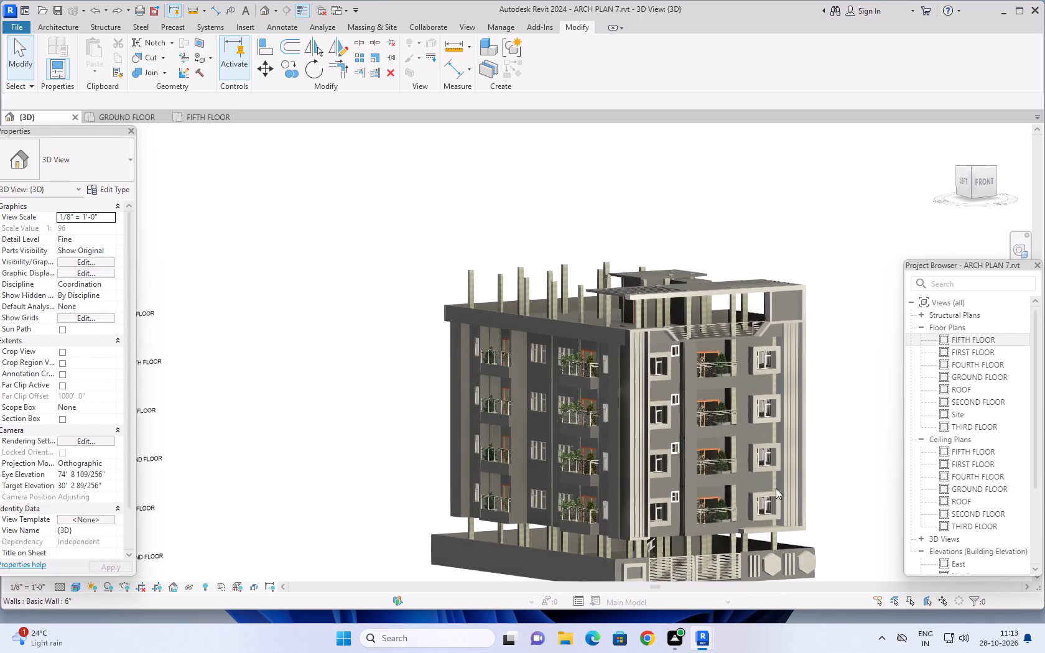
pyautogui.scroll(-2, 807, 507)
pyautogui.moveTo(829, 507); pyautogui.dragTo(776, 525, button='middle')
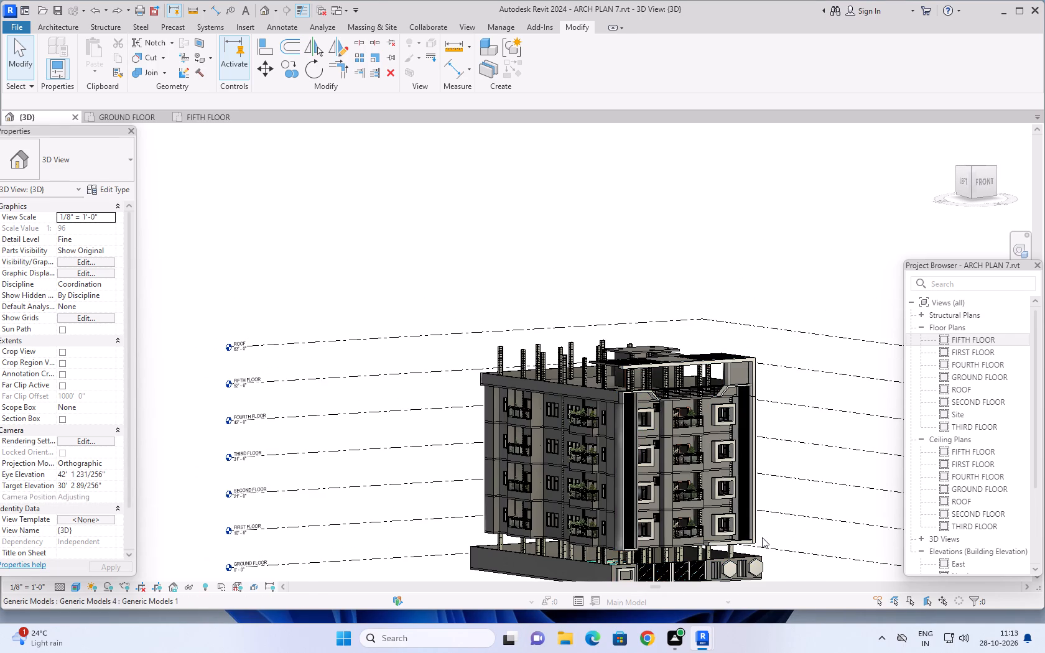
pyautogui.keyDown('shift'); pyautogui.moveTo(762, 537); pyautogui.dragTo(730, 542, button='middle'); pyautogui.keyUp('shift')
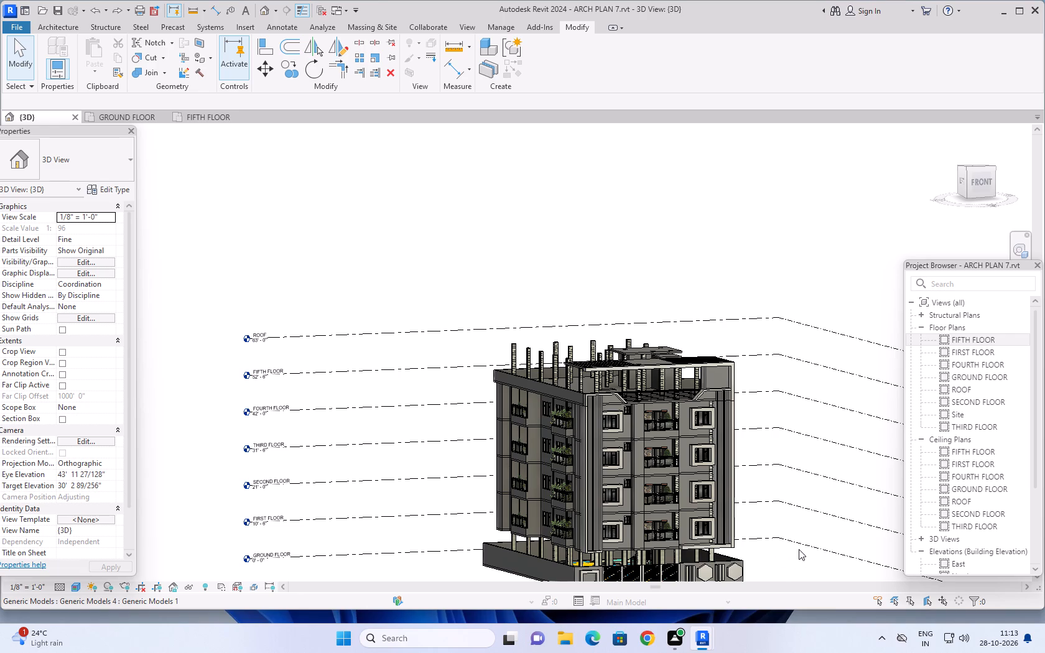
pyautogui.moveTo(779, 558); pyautogui.dragTo(767, 545, button='middle')
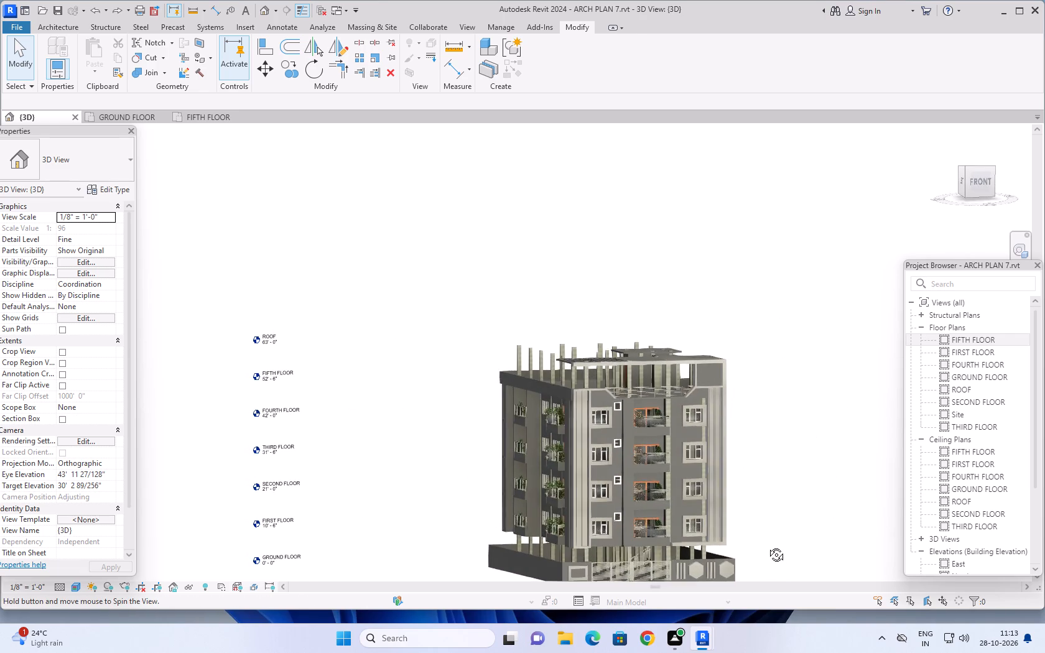
pyautogui.moveTo(767, 545); pyautogui.dragTo(765, 542, button='middle')
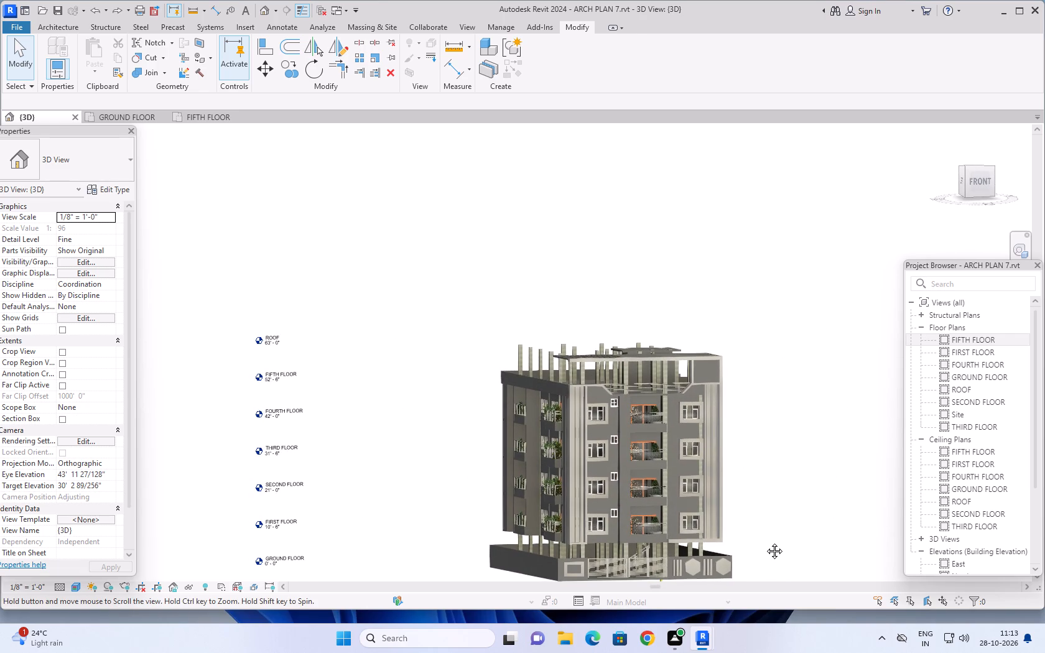
pyautogui.moveTo(765, 542); pyautogui.dragTo(760, 546, button='middle')
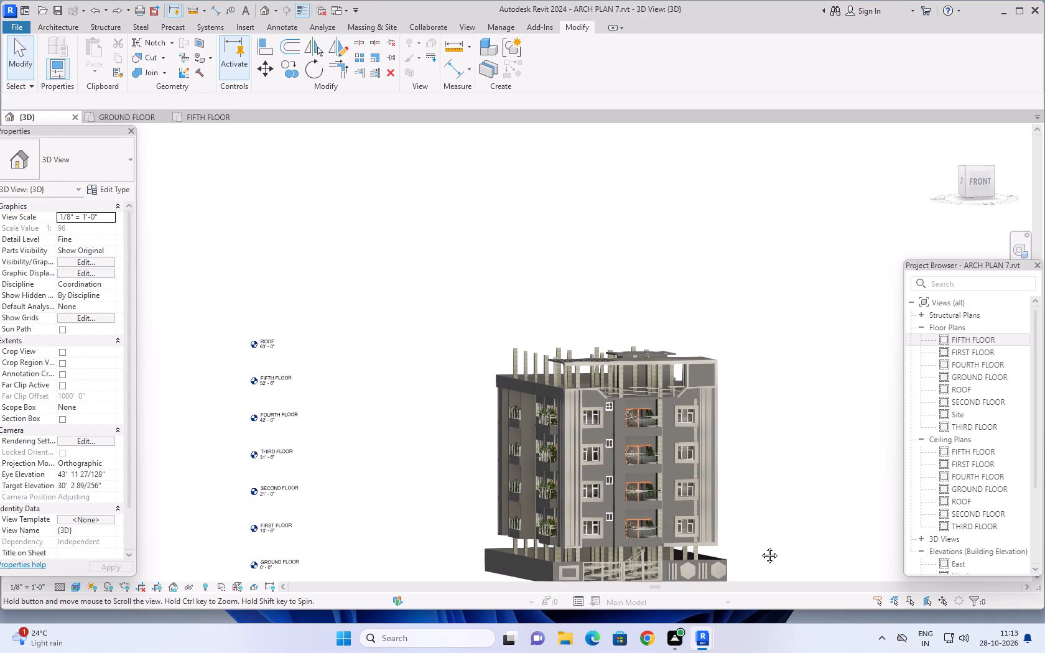
pyautogui.moveTo(760, 546); pyautogui.dragTo(810, 521, button='middle')
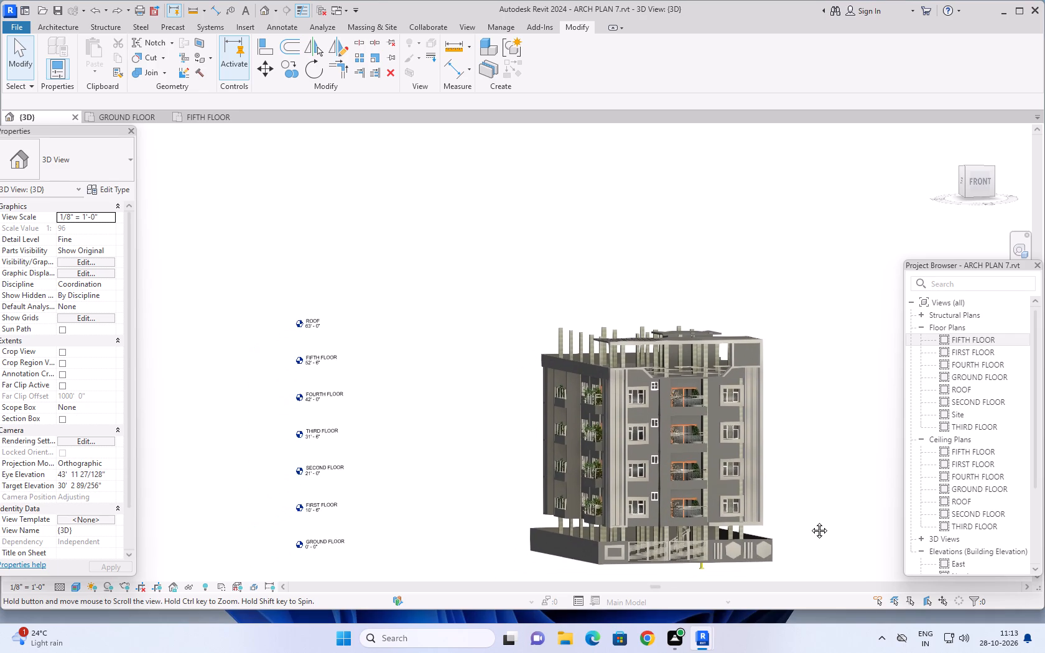
pyautogui.moveTo(810, 521); pyautogui.dragTo(803, 534, button='middle')
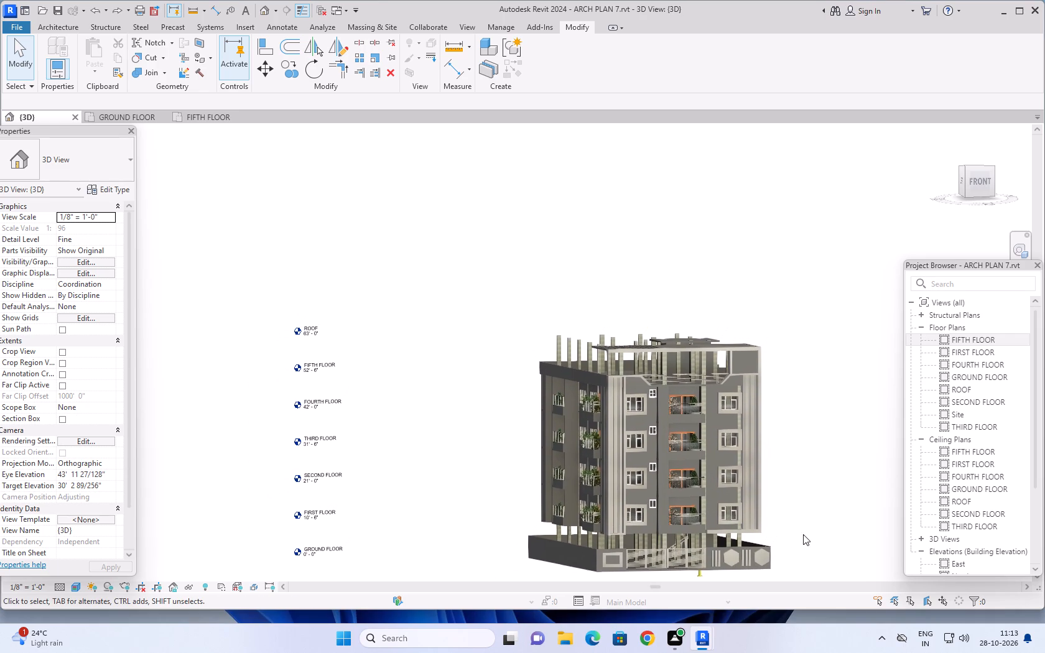
pyautogui.keyDown('shift'); pyautogui.moveTo(824, 423); pyautogui.dragTo(801, 482, button='middle'); pyautogui.keyUp('shift')
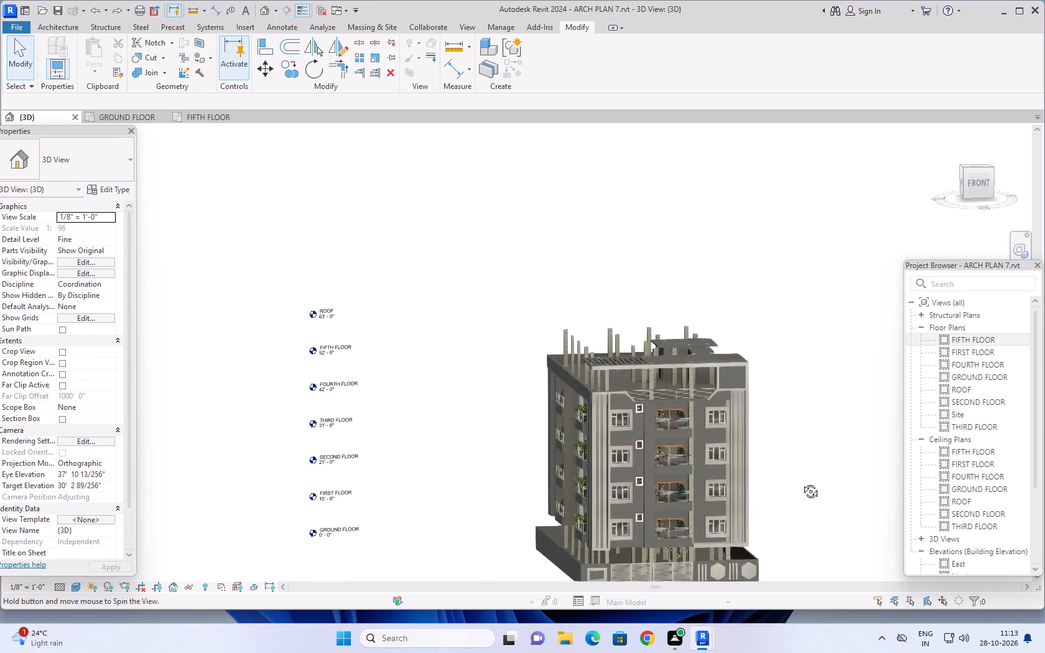
pyautogui.keyDown('shift'); pyautogui.moveTo(801, 482); pyautogui.dragTo(811, 534, button='middle'); pyautogui.keyUp('shift')
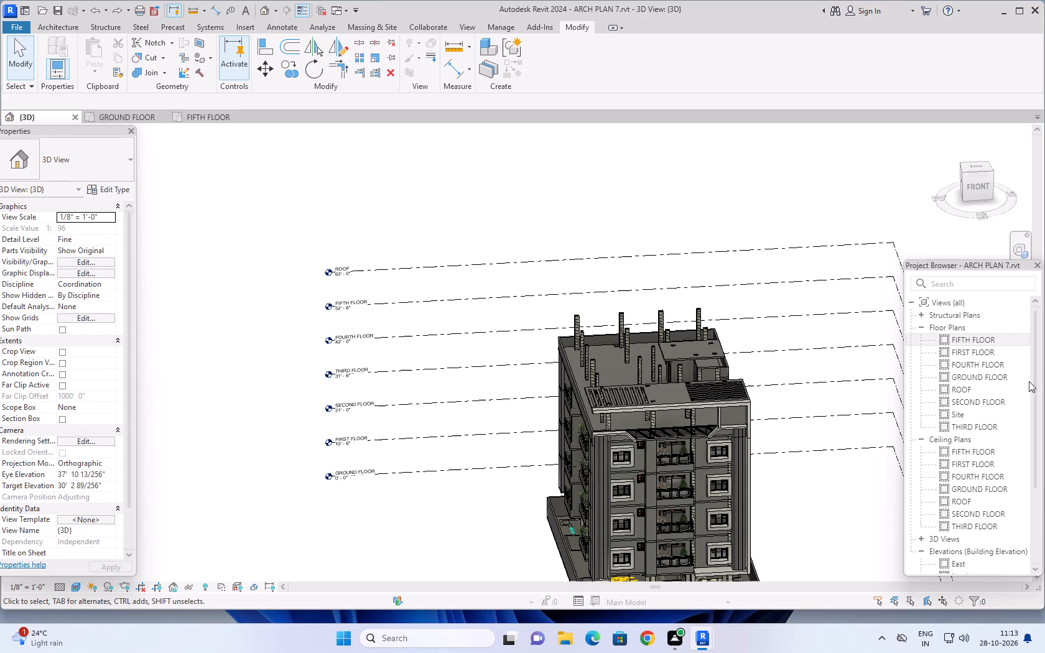
# Open the FIFTH FLOOR plan and select the 1'2"X9" column beside the long wall, just frontward of the middle column.
pyautogui.doubleClick(1005, 342)
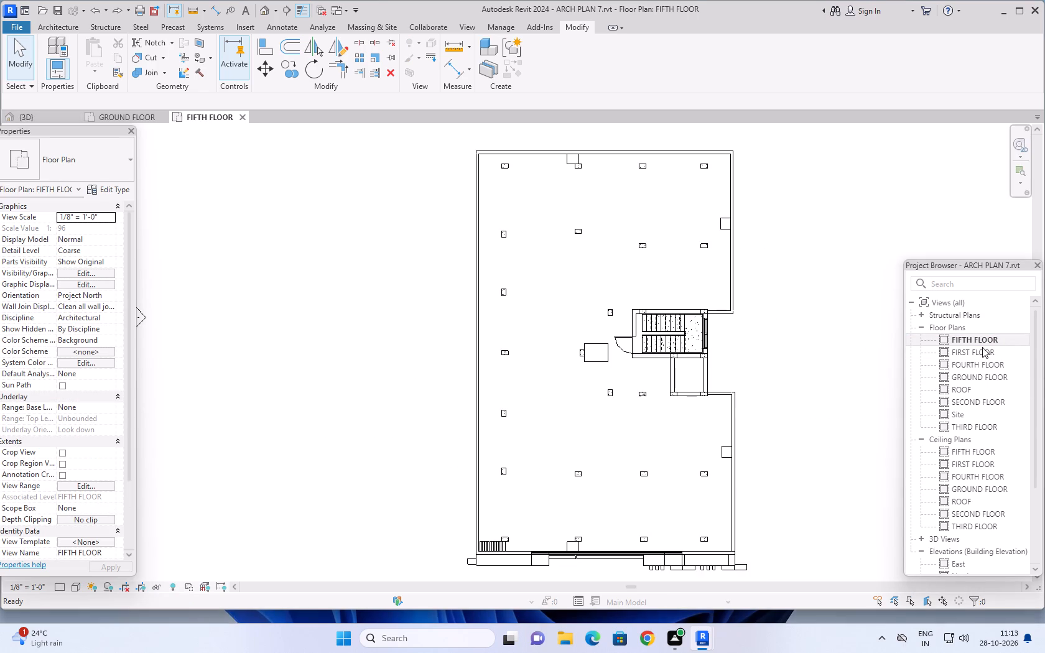
pyautogui.scroll(3, 514, 438)
pyautogui.press('Escape')
pyautogui.press('Escape')
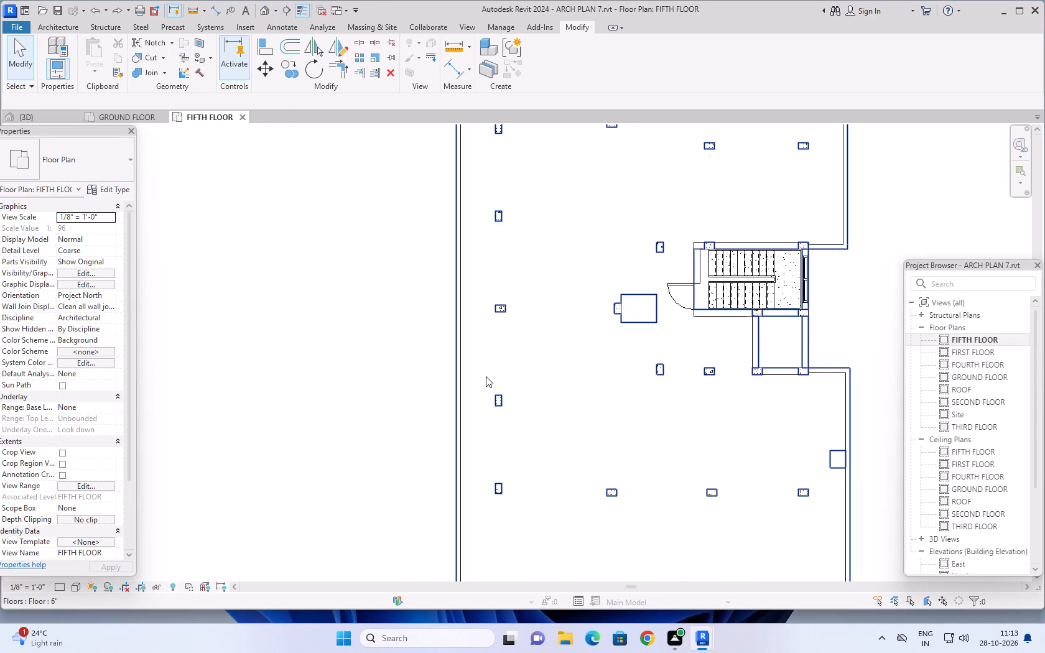
pyautogui.click(481, 381)
pyautogui.press('Escape')
pyautogui.press('Escape')
pyautogui.press('Escape')
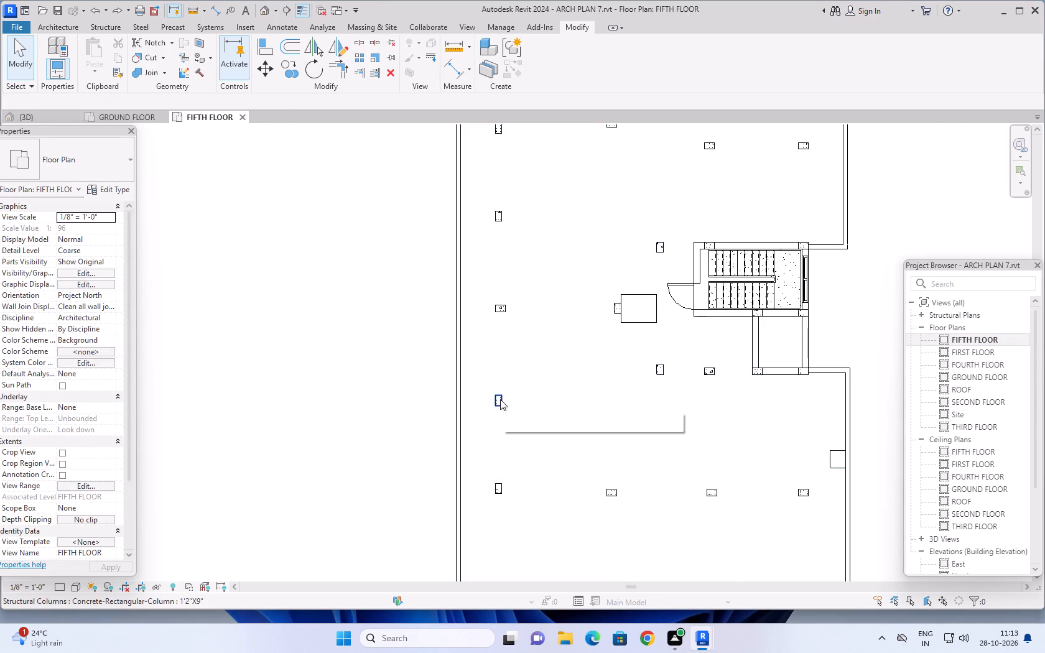
pyautogui.scroll(5, 498, 399)
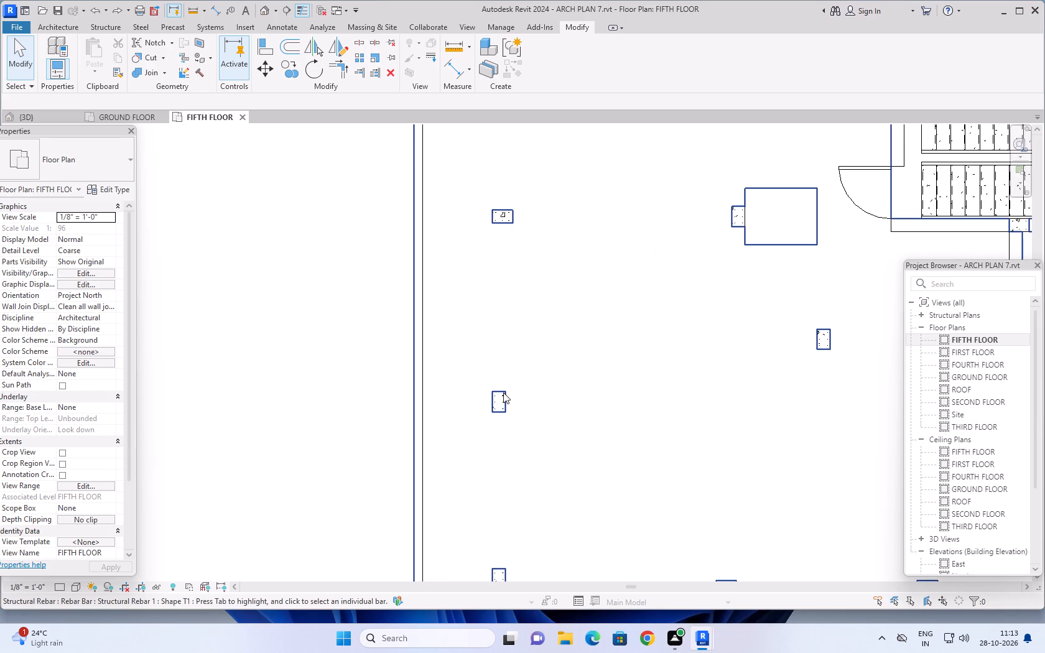
pyautogui.click(503, 392)
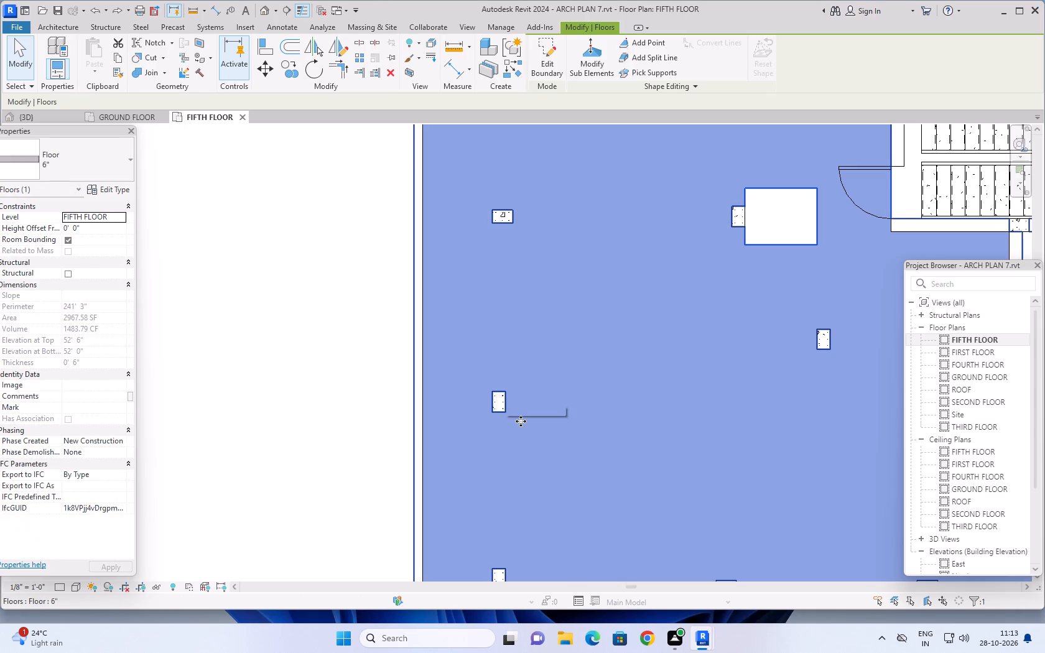
pyautogui.press('Escape')
pyautogui.press('Escape')
pyautogui.scroll(9, 496, 412)
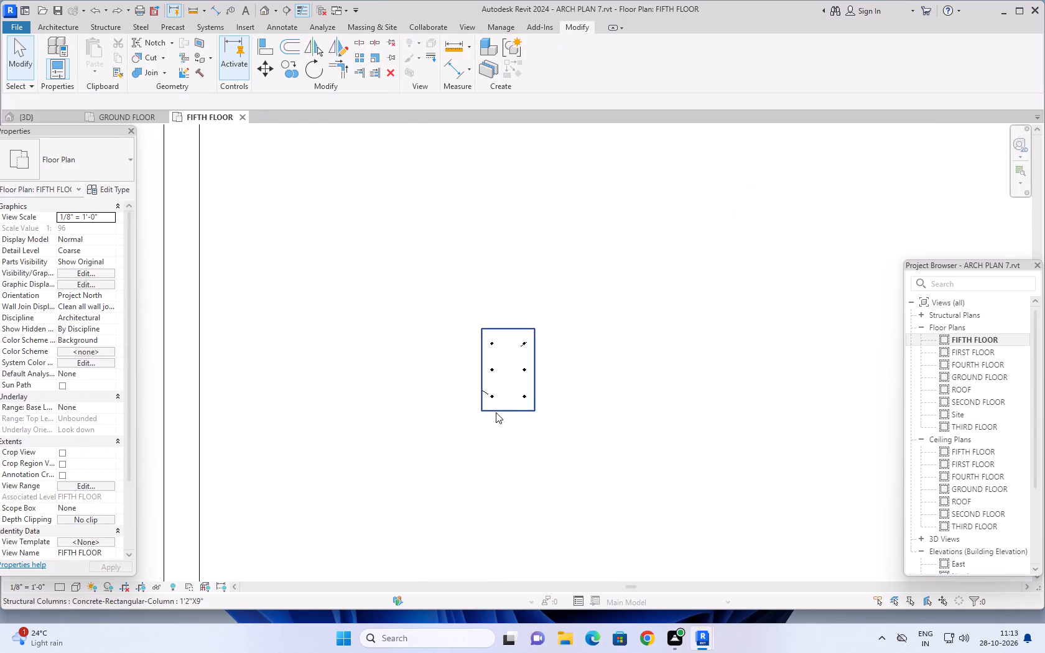
pyautogui.click(497, 412)
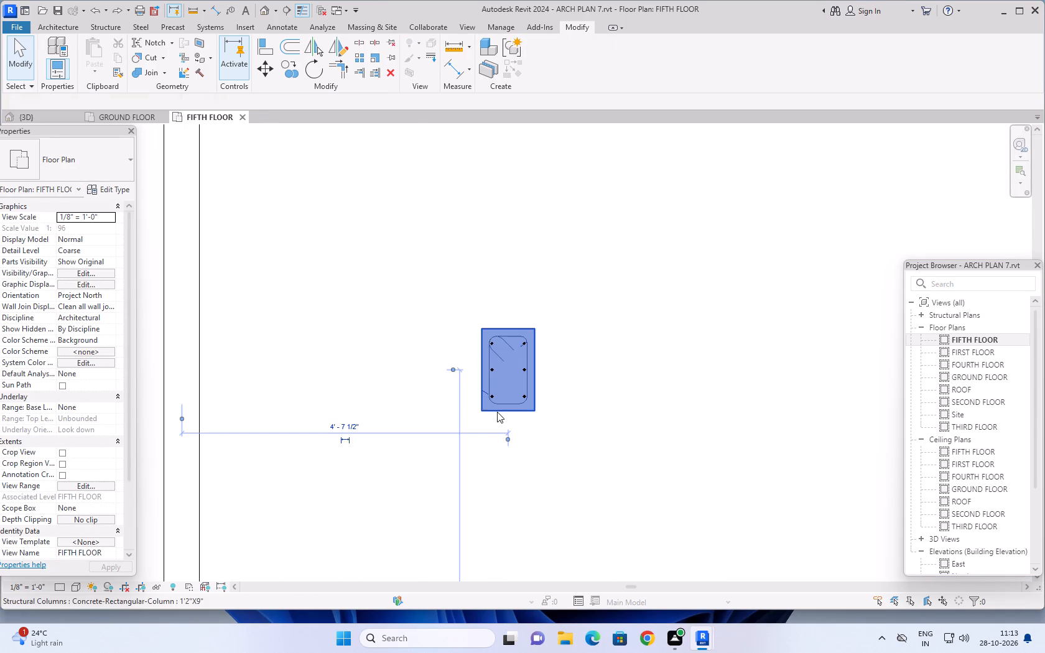
# Add the two columns on the front side of the staircase, next to the small shaft, to the selection.
pyautogui.scroll(-17, 683, 407)
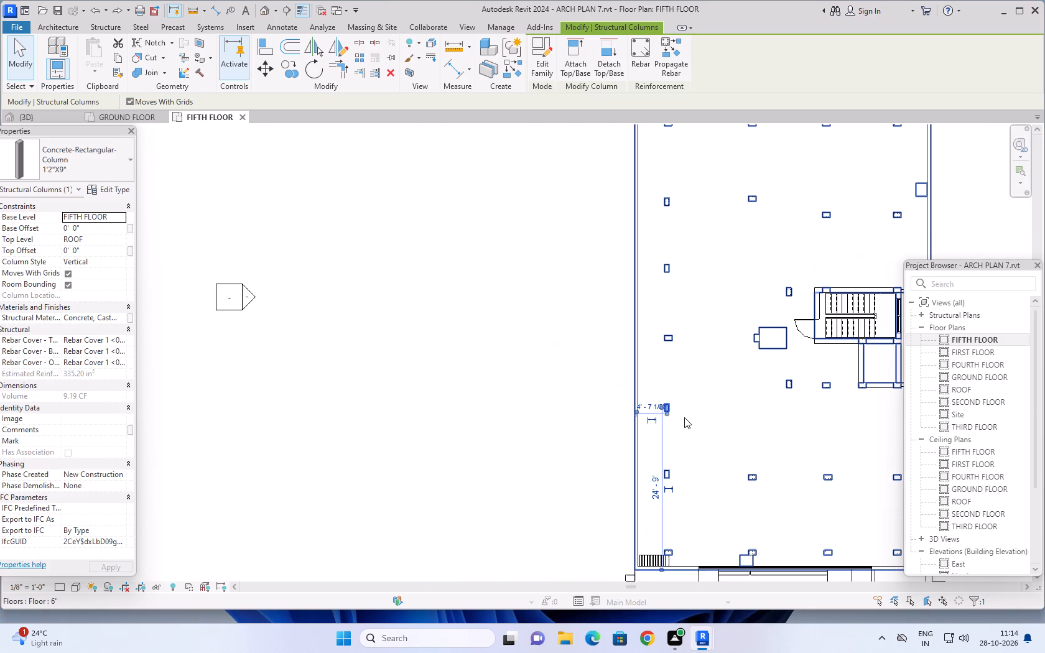
pyautogui.moveTo(699, 424); pyautogui.dragTo(629, 393, button='middle')
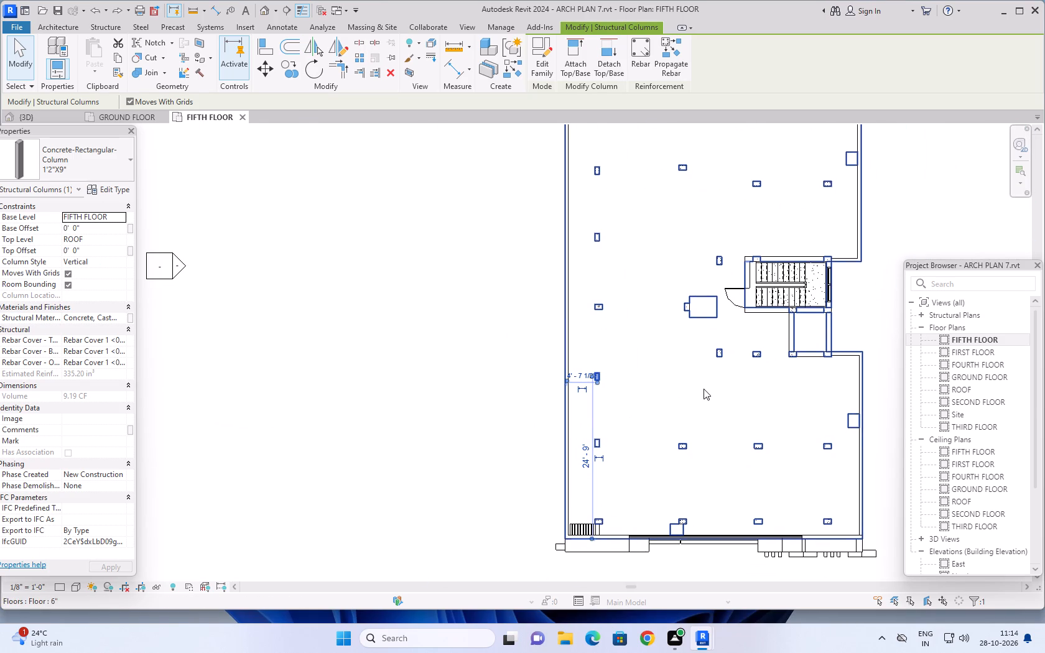
pyautogui.scroll(4, 755, 384)
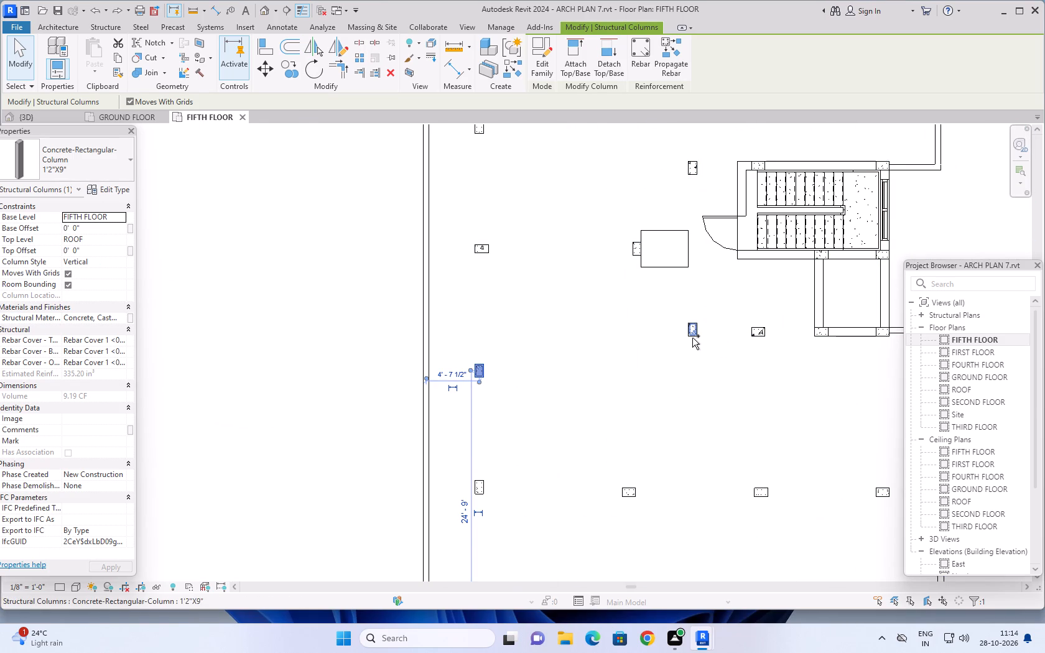
pyautogui.keyDown('ctrl'); pyautogui.click(692, 338); pyautogui.keyUp('ctrl')
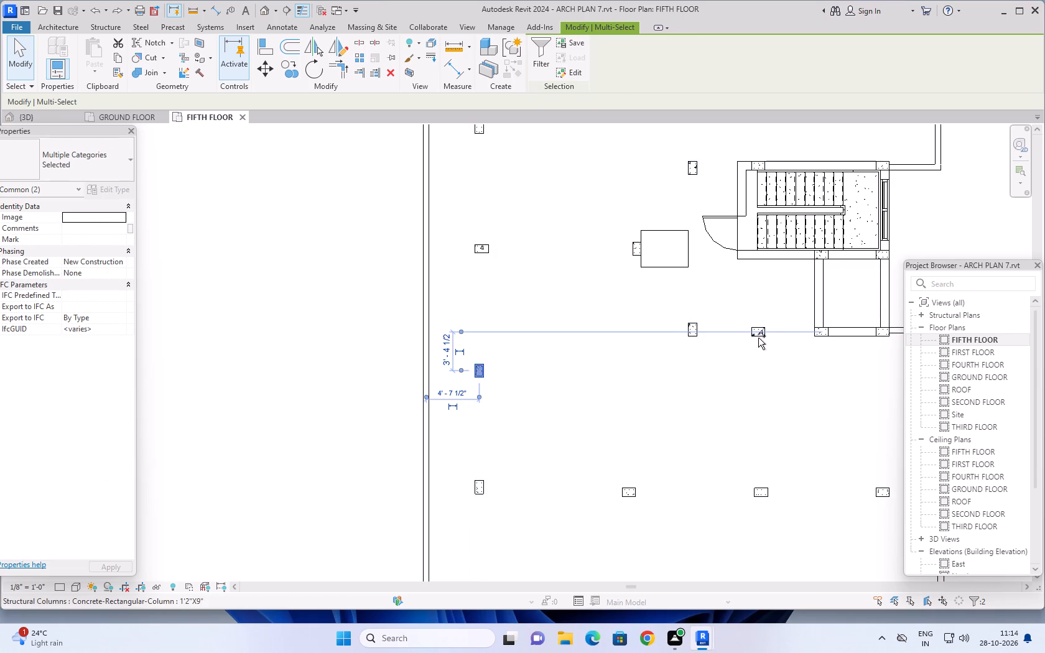
pyautogui.keyDown('ctrl'); pyautogui.click(760, 335); pyautogui.keyUp('ctrl')
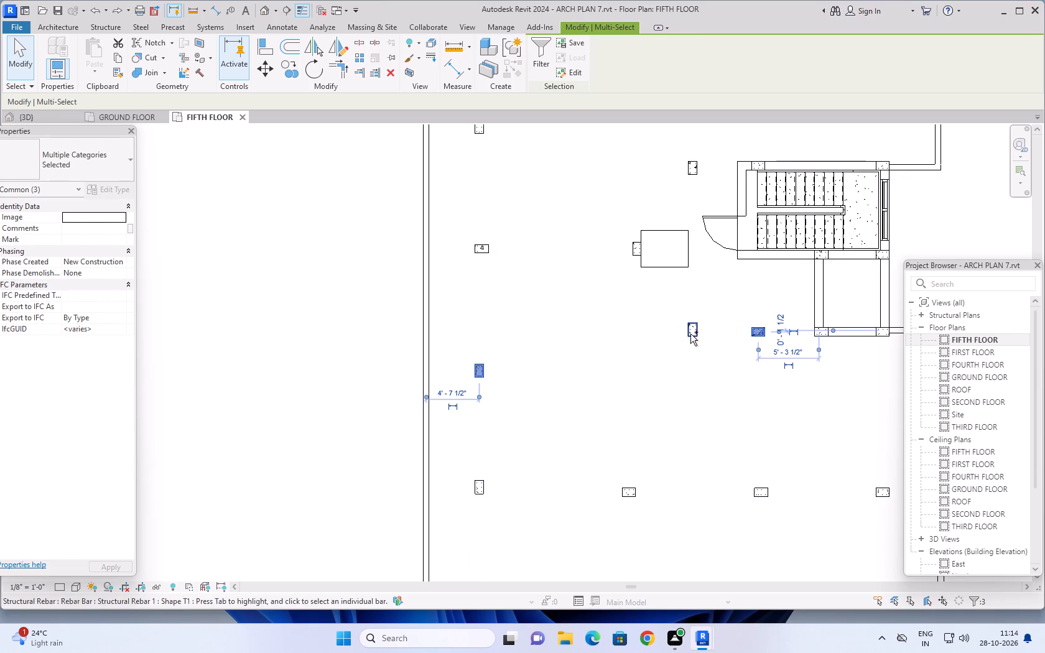
pyautogui.scroll(2, 696, 344)
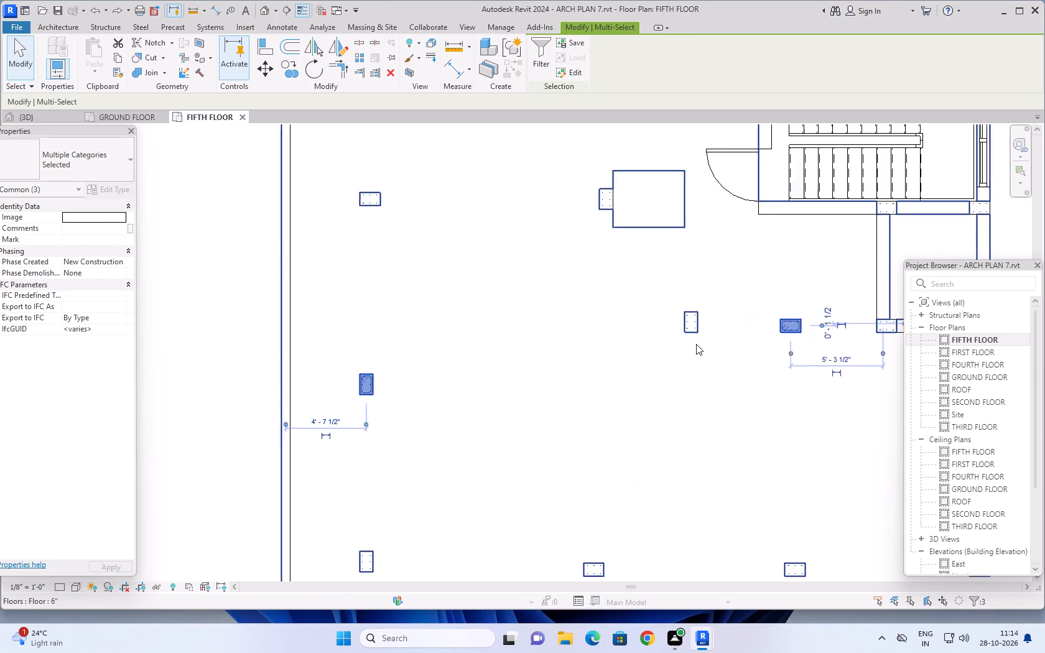
pyautogui.scroll(3, 696, 344)
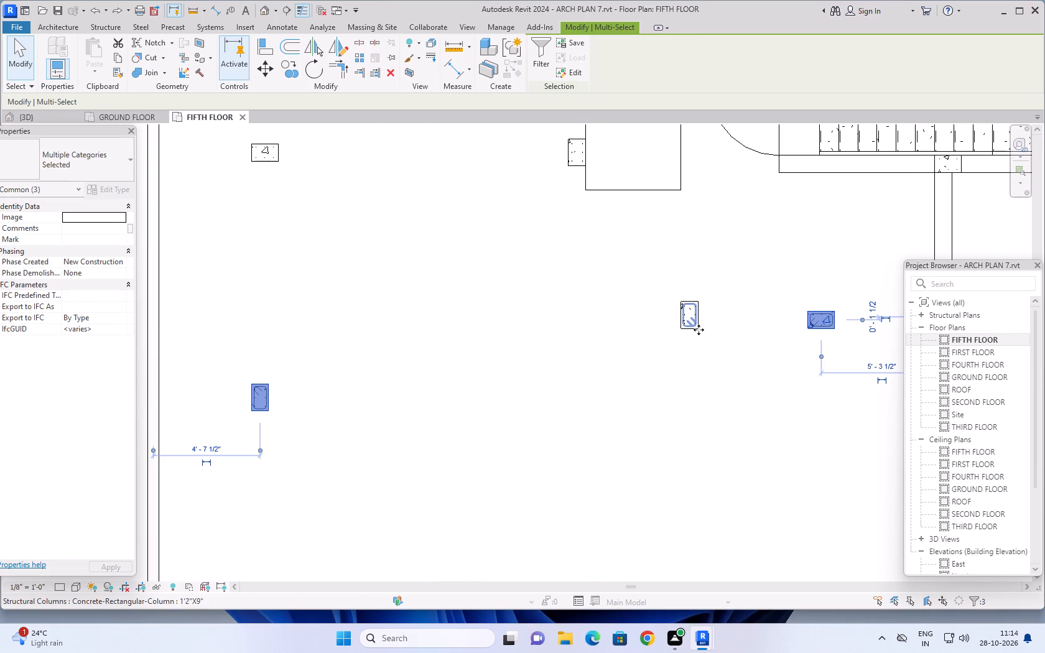
pyautogui.keyDown('ctrl'); pyautogui.click(699, 331); pyautogui.keyUp('ctrl')
# Add the middle 1'2"X9" column beside the long wall to the selection.
pyautogui.scroll(-7, 595, 303)
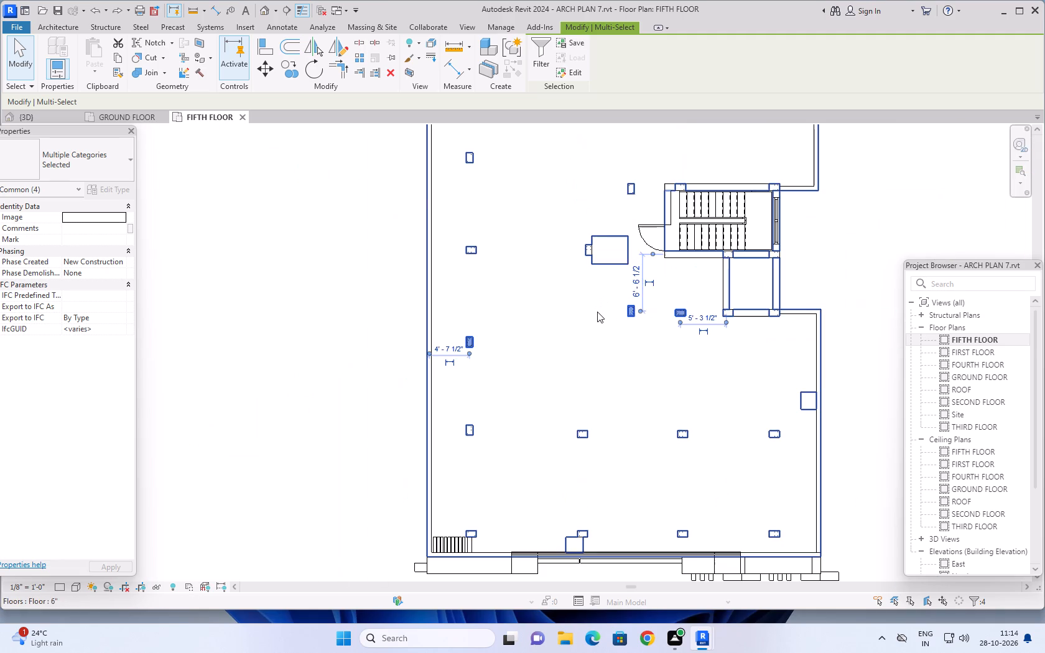
pyautogui.scroll(-1, 597, 312)
pyautogui.moveTo(597, 312); pyautogui.dragTo(778, 465, button='middle')
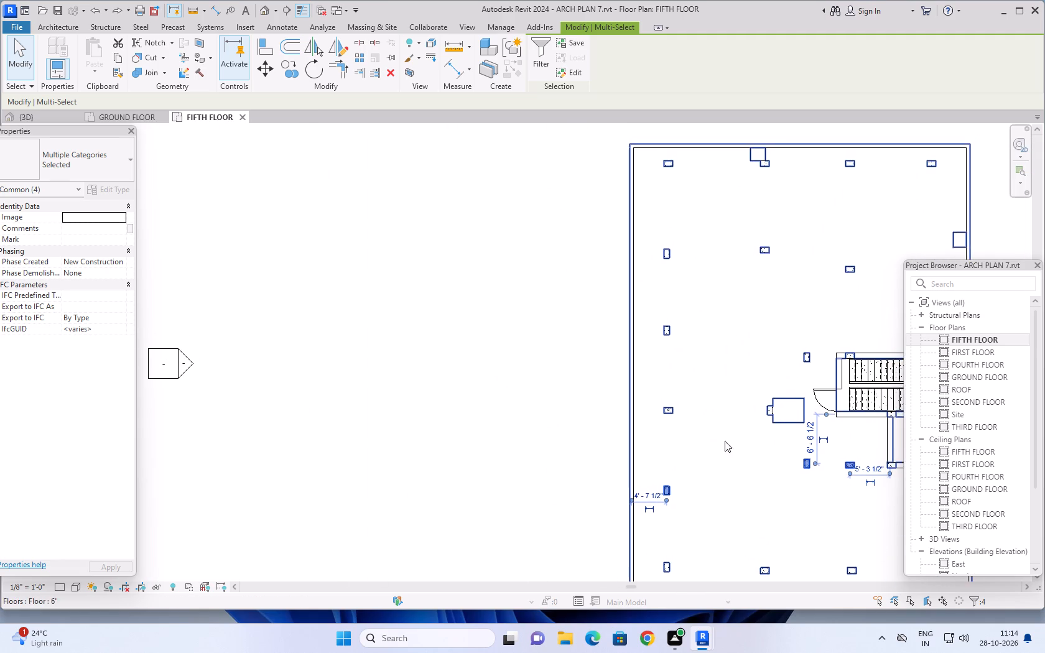
pyautogui.scroll(6, 647, 392)
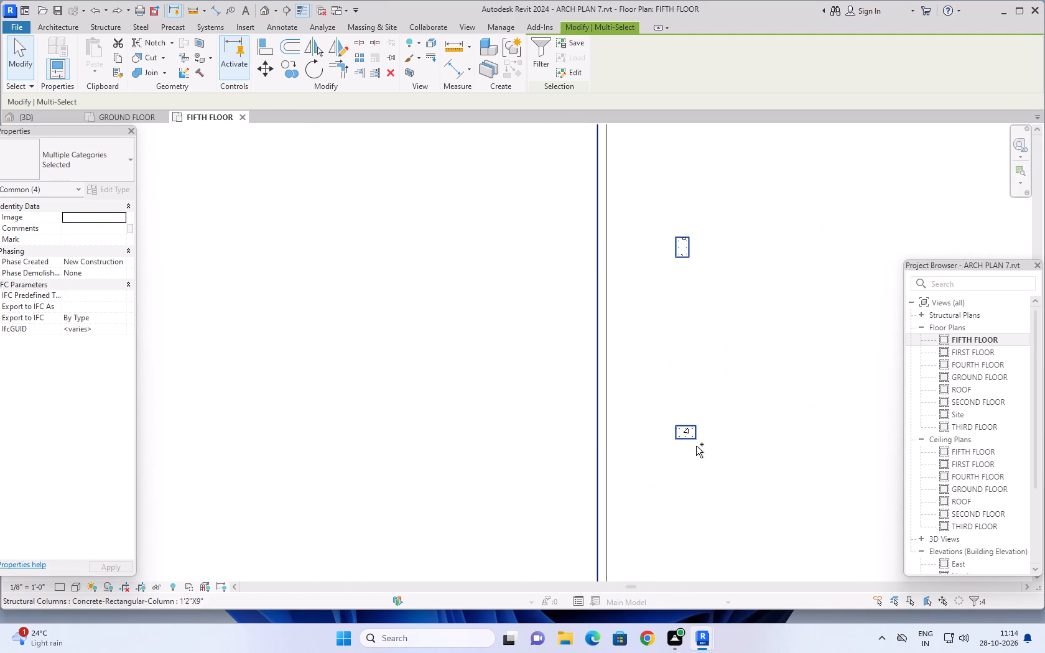
pyautogui.keyDown('ctrl'); pyautogui.click(694, 442); pyautogui.keyUp('ctrl')
# Add the column attached to the square floor opening and the column beside the staircase's rear door-side corner to the selection.
pyautogui.scroll(-4, 764, 430)
pyautogui.moveTo(769, 425); pyautogui.dragTo(755, 424, button='middle')
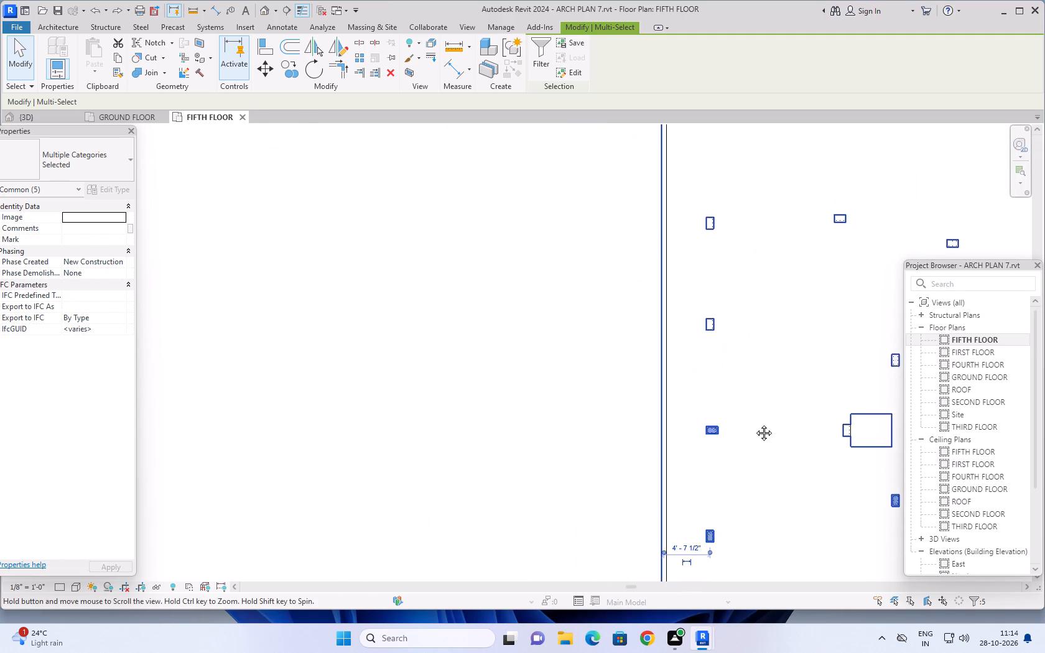
pyautogui.moveTo(755, 424); pyautogui.dragTo(634, 407, button='middle')
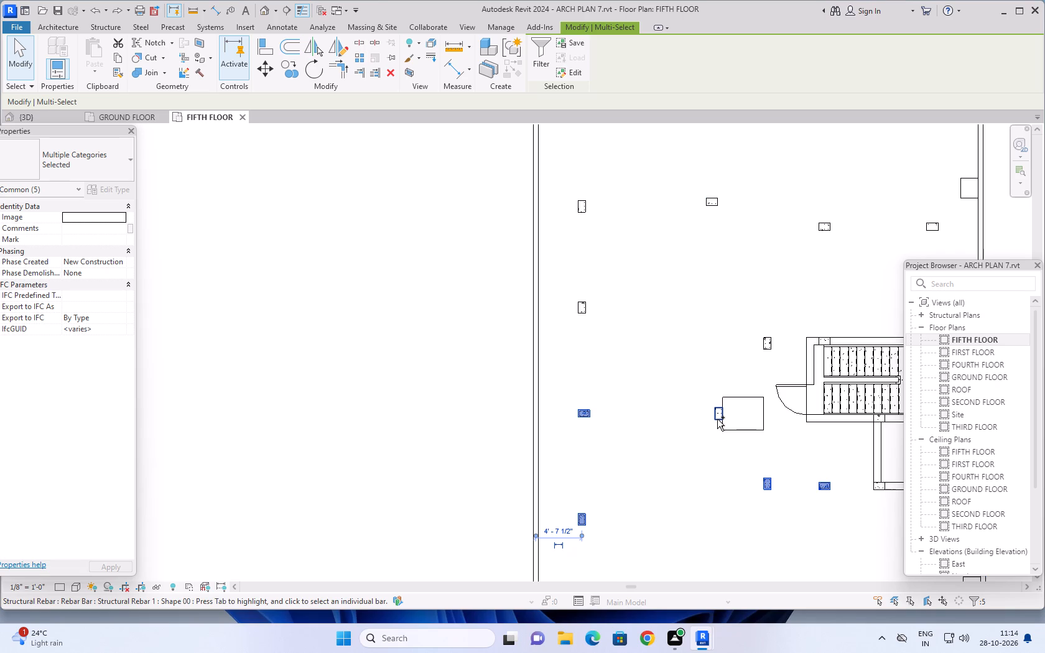
pyautogui.keyDown('ctrl'); pyautogui.click(717, 419); pyautogui.keyUp('ctrl')
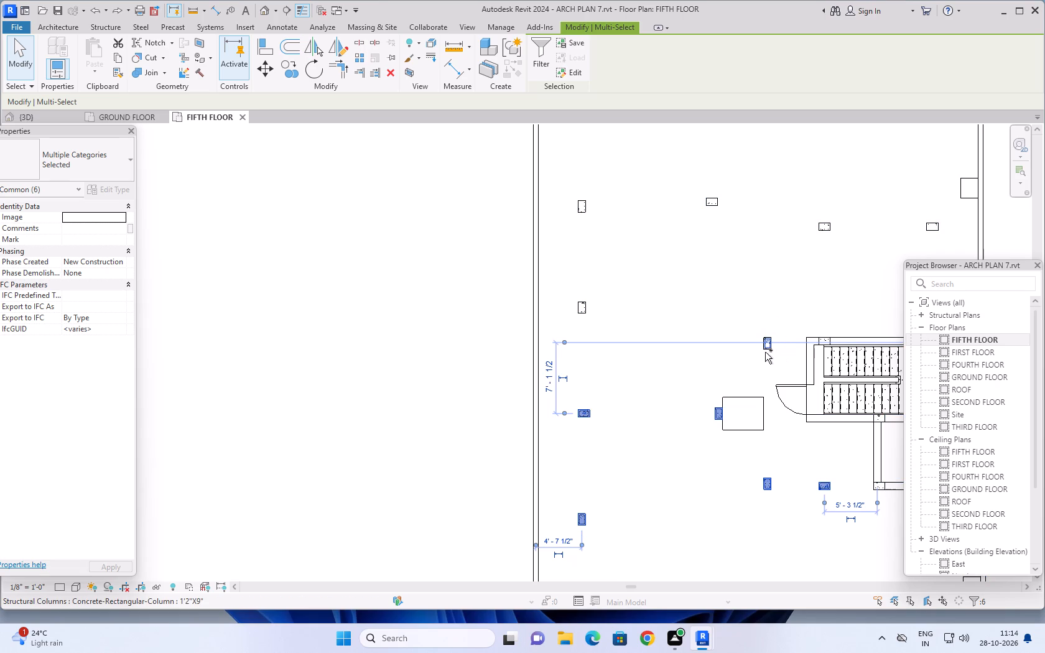
pyautogui.keyDown('ctrl'); pyautogui.click(765, 352); pyautogui.keyUp('ctrl')
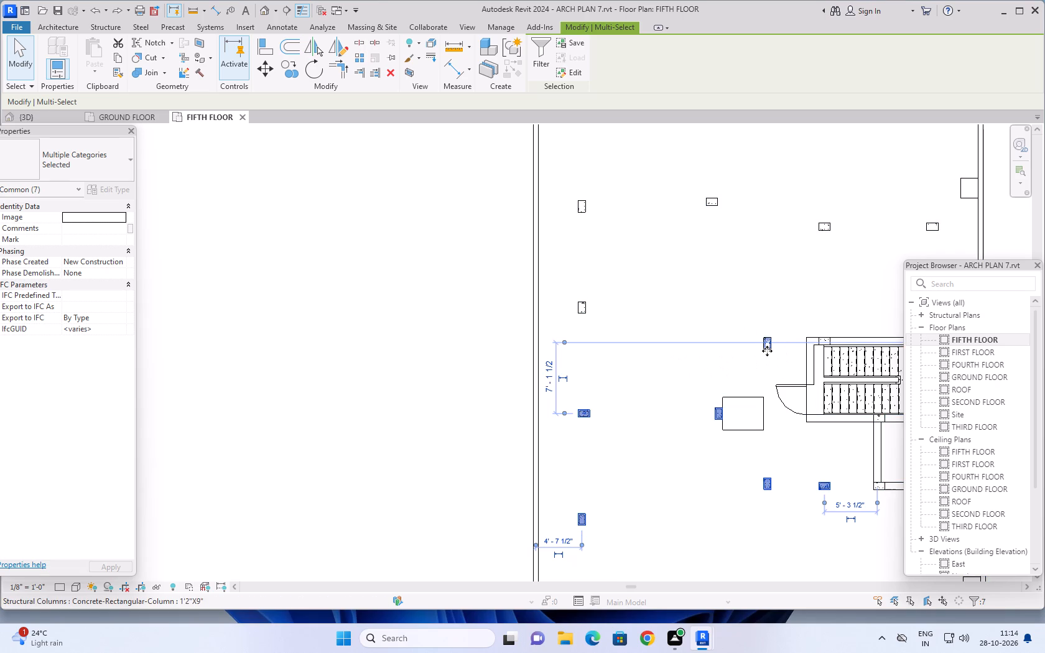
pyautogui.keyDown('ctrl'); pyautogui.click(767, 351); pyautogui.keyUp('ctrl')
pyautogui.scroll(5, 764, 347)
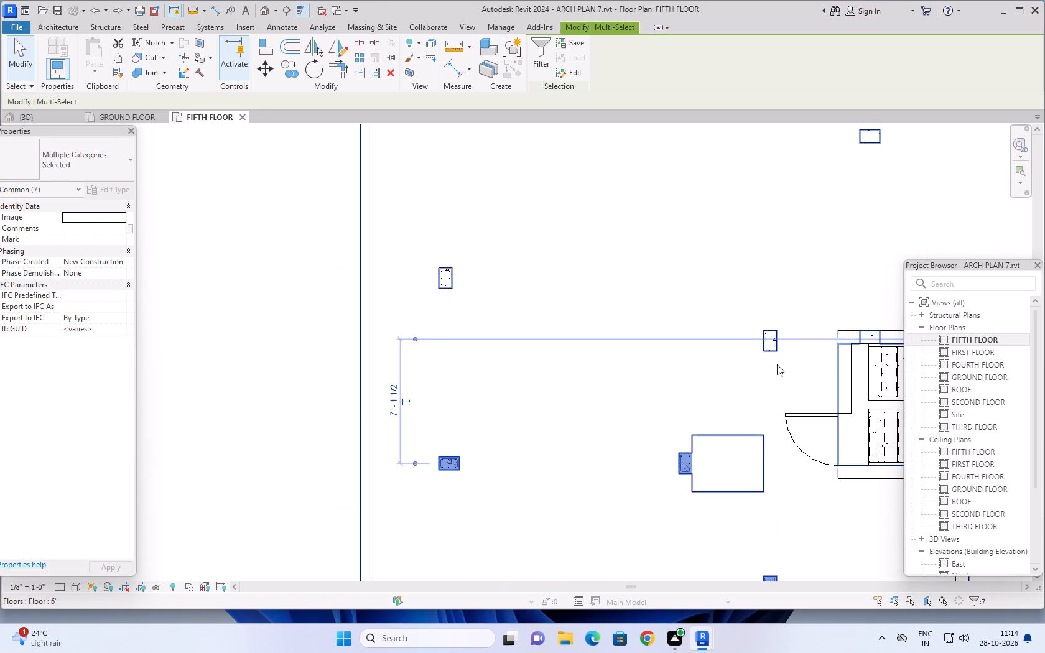
pyautogui.scroll(1, 777, 364)
pyautogui.keyDown('ctrl'); pyautogui.click(779, 347); pyautogui.keyUp('ctrl')
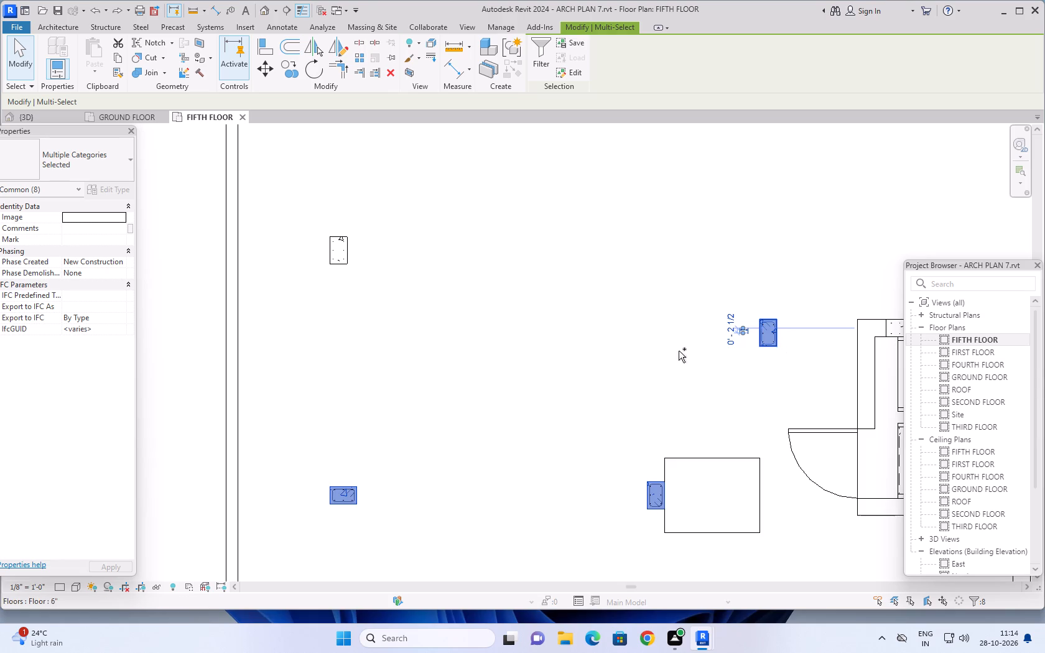
# Add the next two columns rearward along the long wall and the neighbouring interior column in the second row to the selection.
pyautogui.scroll(-4, 552, 351)
pyautogui.moveTo(552, 353); pyautogui.dragTo(574, 435, button='middle')
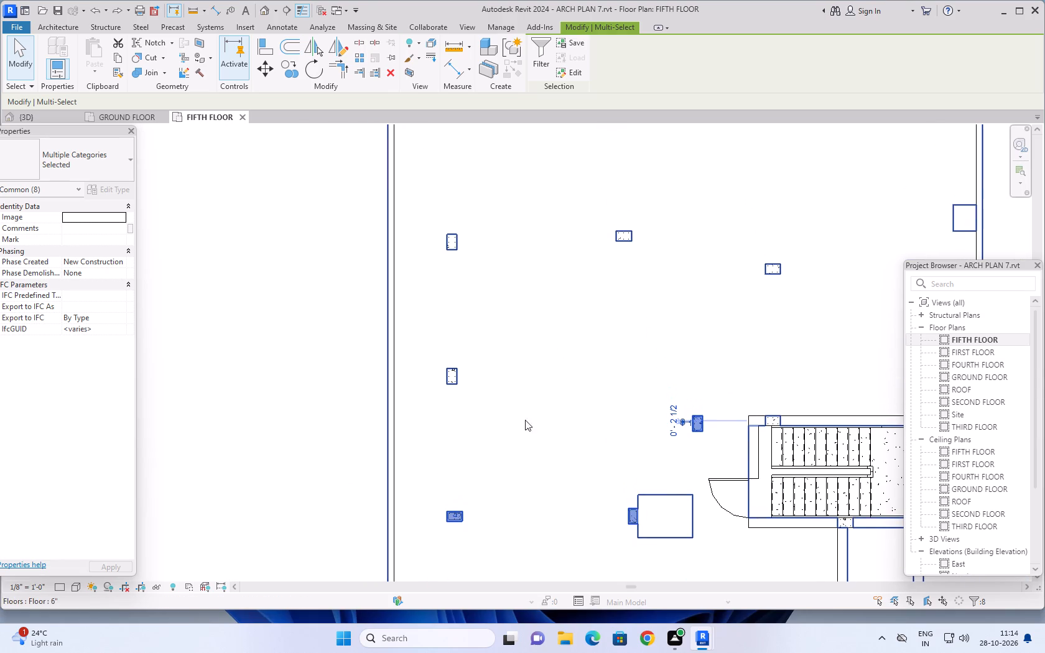
pyautogui.keyDown('ctrl'); pyautogui.click(455, 388); pyautogui.keyUp('ctrl')
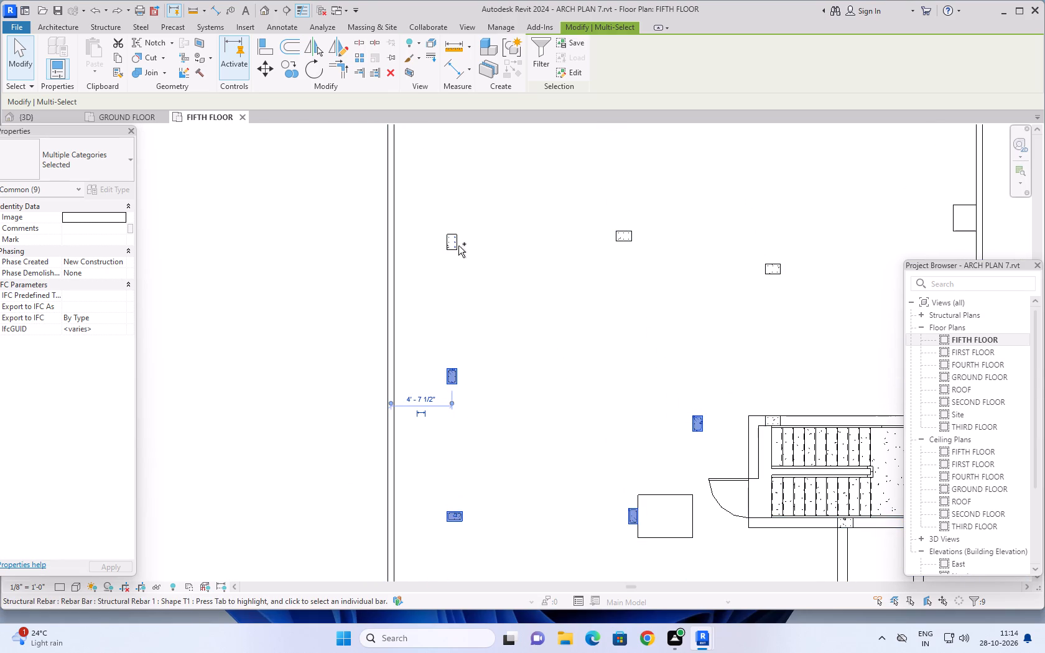
pyautogui.keyDown('ctrl'); pyautogui.click(456, 249); pyautogui.keyUp('ctrl')
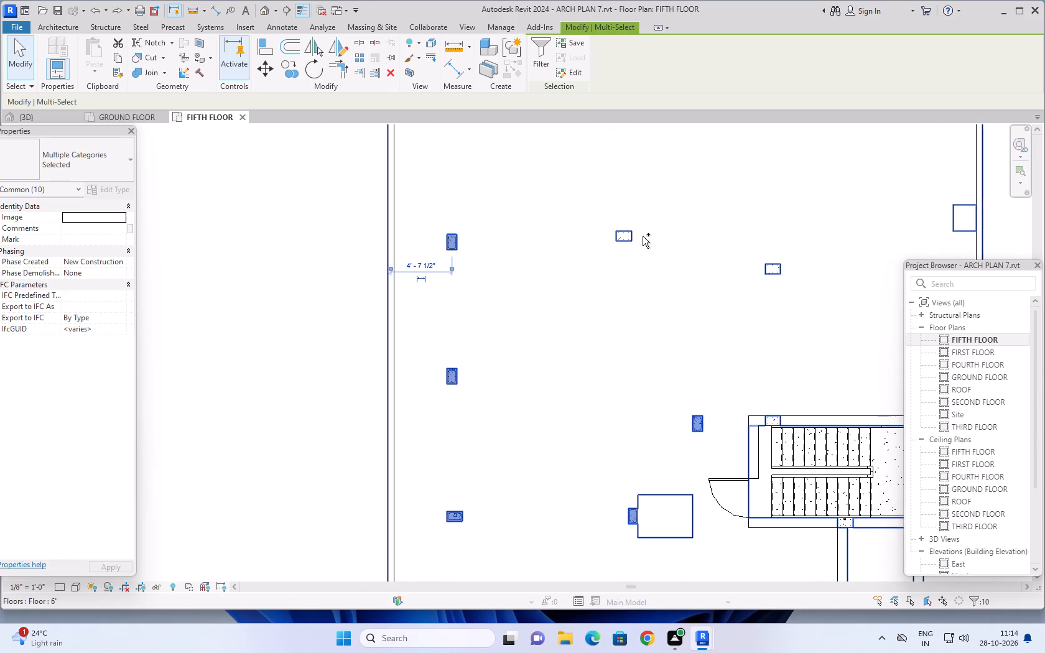
pyautogui.keyDown('ctrl'); pyautogui.click(630, 241); pyautogui.keyUp('ctrl')
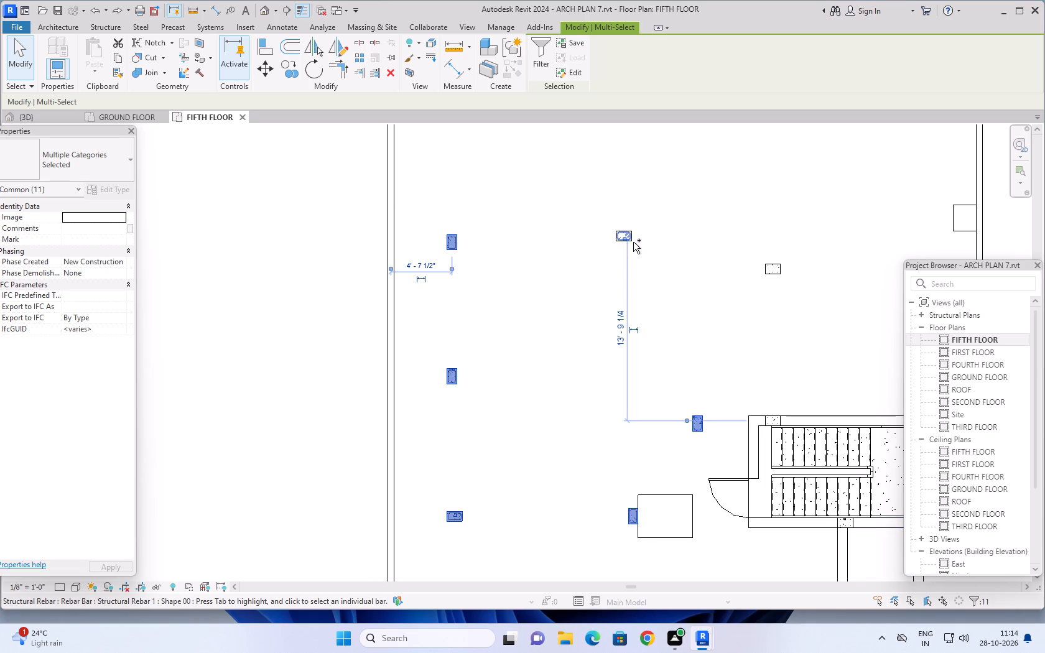
pyautogui.keyDown('ctrl'); pyautogui.click(633, 243); pyautogui.keyUp('ctrl')
pyautogui.scroll(4, 633, 244)
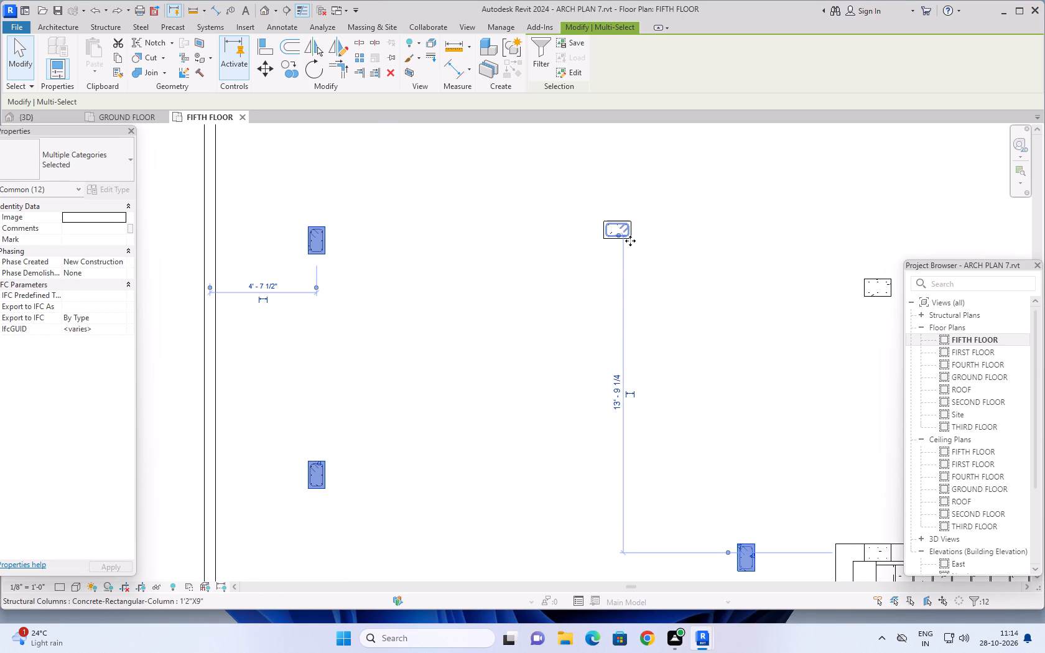
pyautogui.keyDown('ctrl'); pyautogui.click(630, 241); pyautogui.keyUp('ctrl')
pyautogui.keyDown('ctrl'); pyautogui.click(633, 242); pyautogui.keyUp('ctrl')
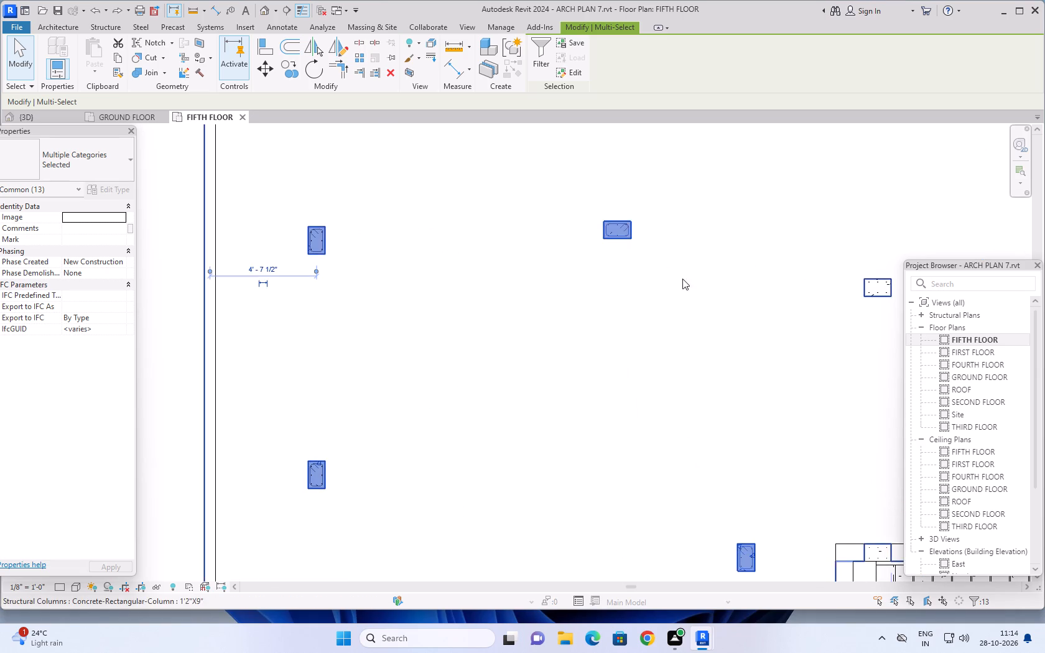
# Add the second-row column directly behind the staircase's door-side corner to the selection, keeping the floor out of it.
pyautogui.scroll(-6, 689, 294)
pyautogui.moveTo(704, 341); pyautogui.dragTo(502, 373, button='middle')
pyautogui.scroll(1, 594, 359)
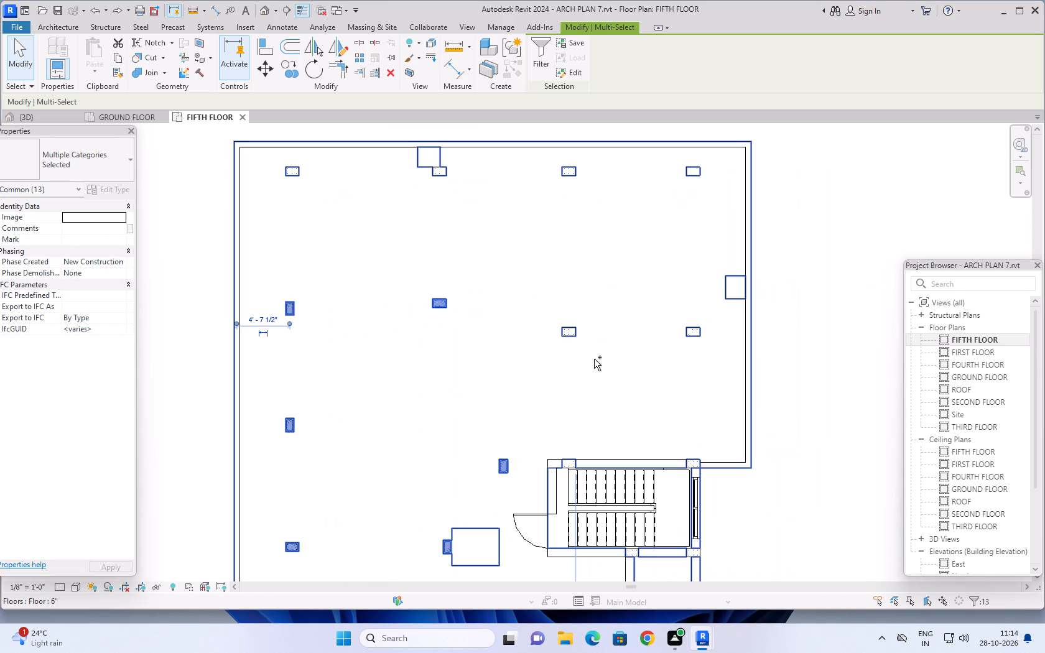
pyautogui.scroll(1, 594, 359)
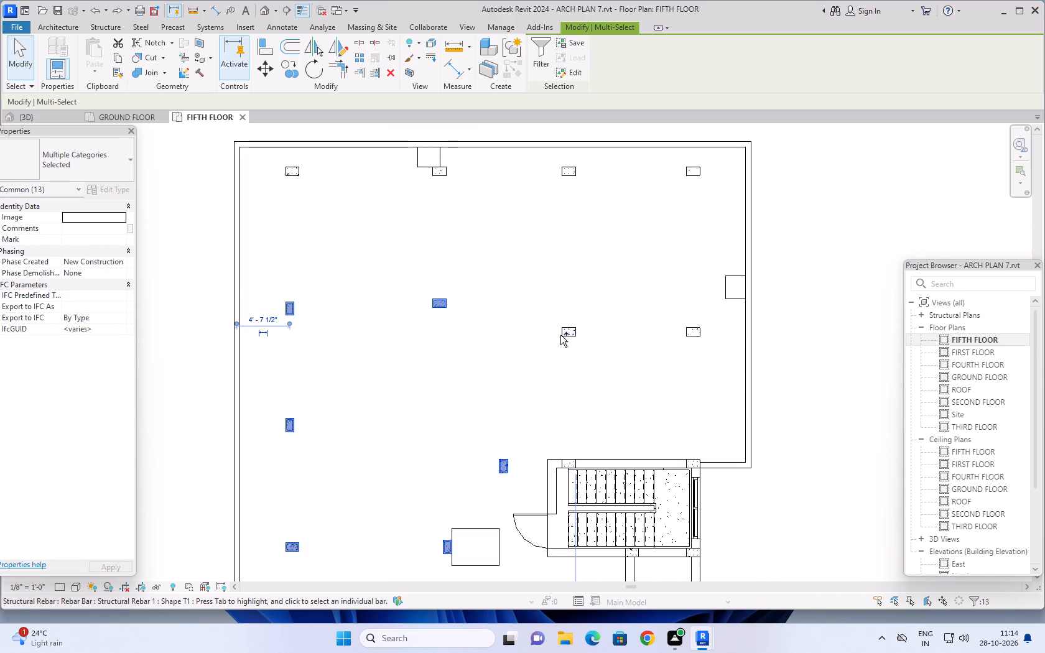
pyautogui.scroll(4, 578, 341)
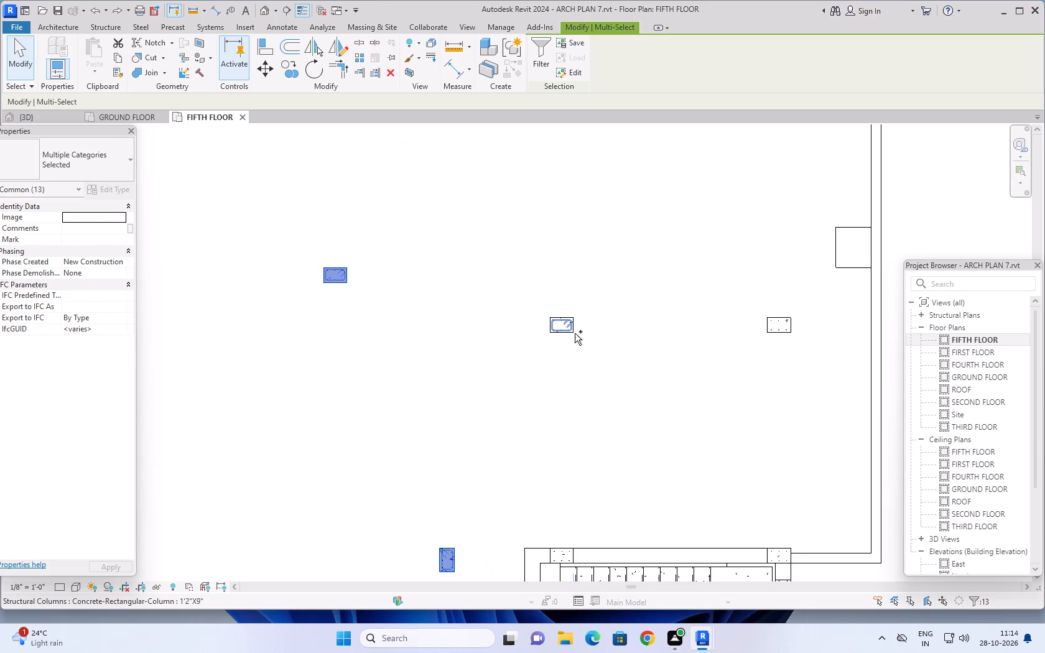
pyautogui.keyDown('ctrl'); pyautogui.click(572, 337); pyautogui.keyUp('ctrl')
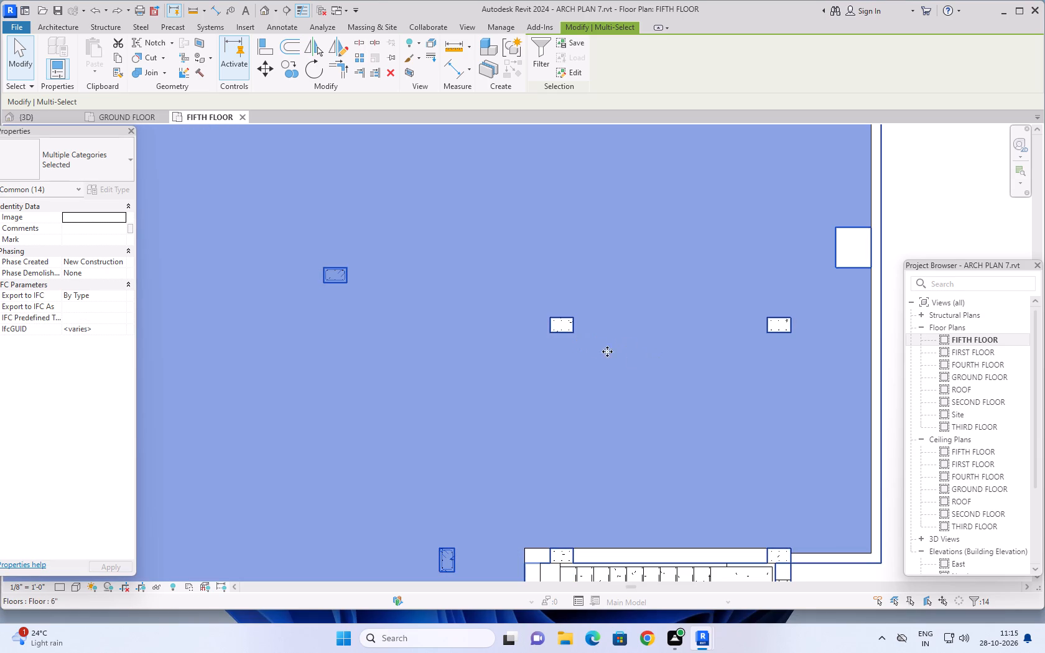
pyautogui.scroll(4, 585, 345)
pyautogui.scroll(-11, 585, 345)
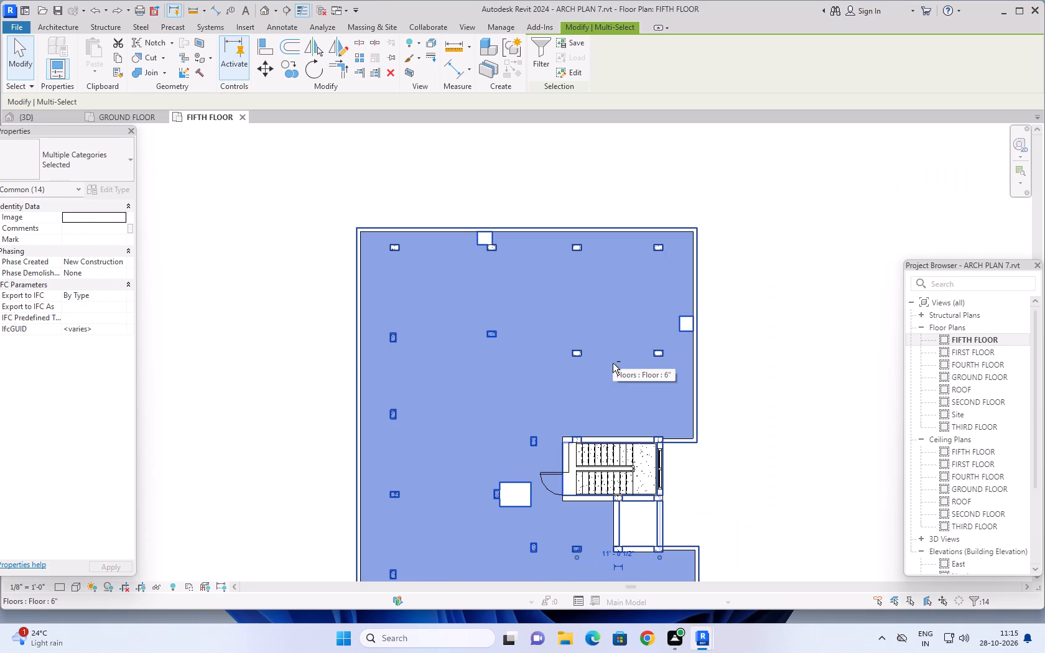
pyautogui.keyDown('shift'); pyautogui.click(613, 363); pyautogui.keyUp('shift')
pyautogui.keyDown('ctrl'); pyautogui.scroll(4, 579, 378); pyautogui.keyUp('ctrl')
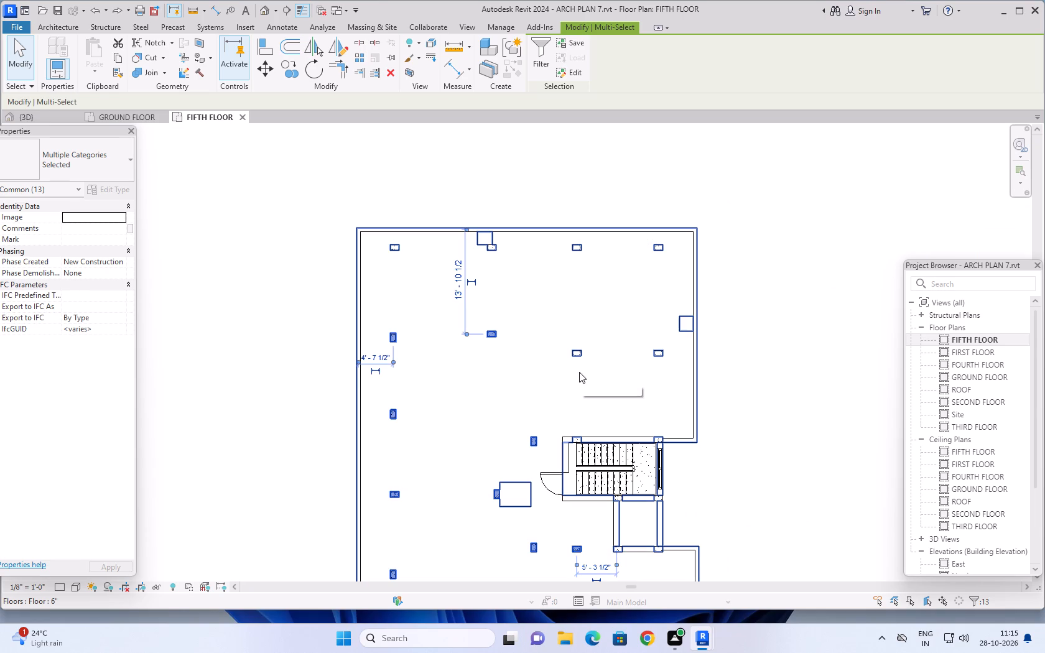
pyautogui.scroll(10, 579, 364)
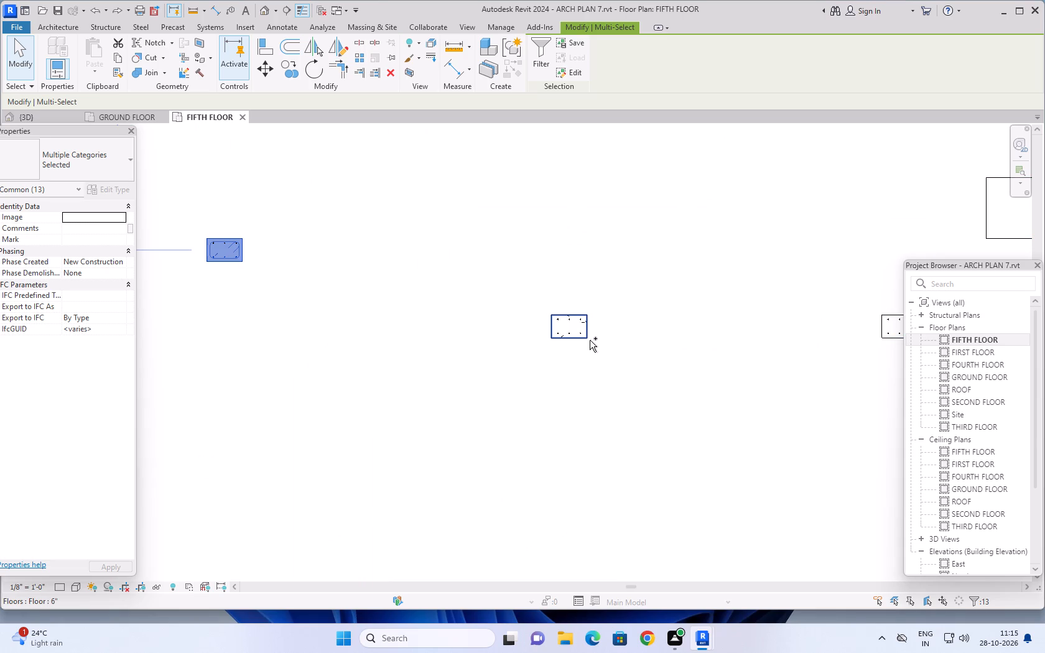
pyautogui.keyDown('ctrl'); pyautogui.click(590, 340); pyautogui.keyUp('ctrl')
# Add the last second-row column, nearest the side wall with the square opening, to the selection without including the floor.
pyautogui.scroll(-10, 641, 355)
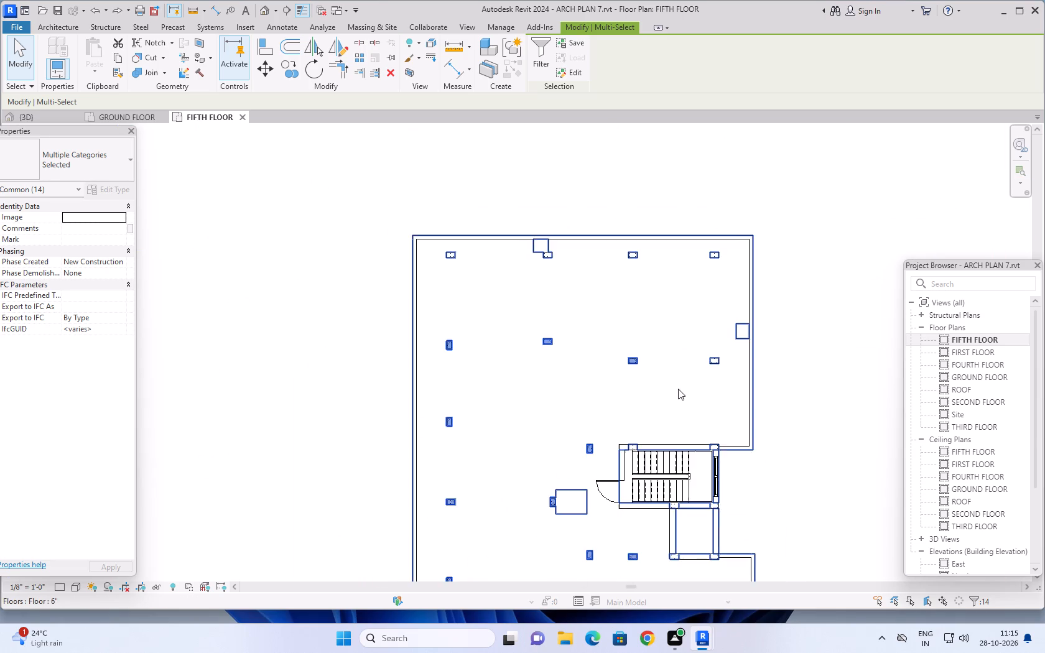
pyautogui.moveTo(678, 389); pyautogui.dragTo(530, 386, button='middle')
pyautogui.scroll(8, 583, 386)
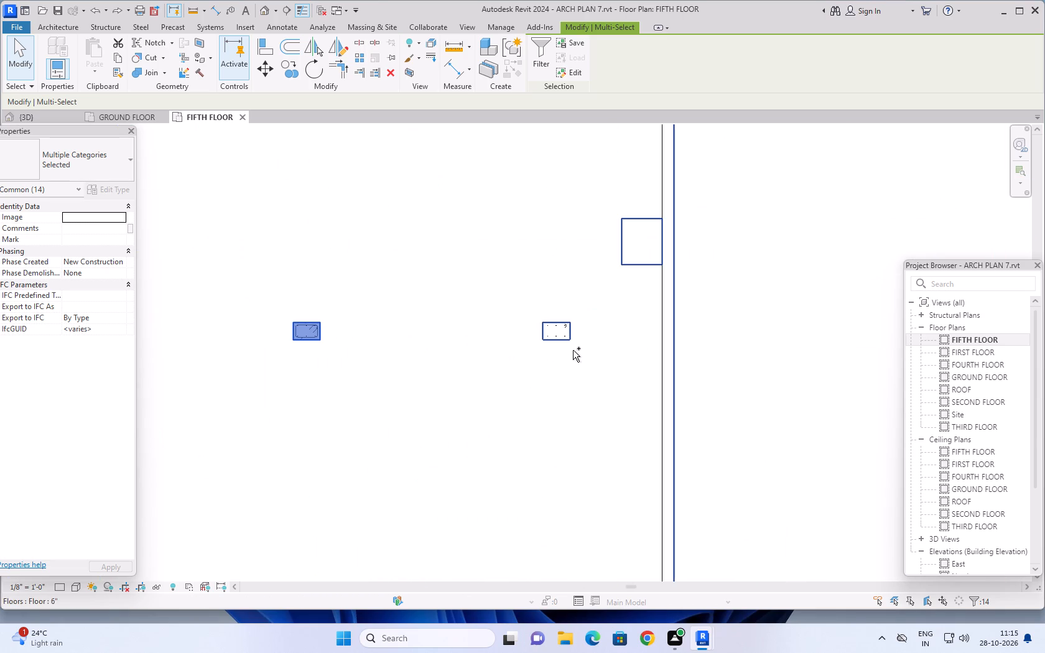
pyautogui.keyDown('ctrl'); pyautogui.click(573, 345); pyautogui.keyUp('ctrl')
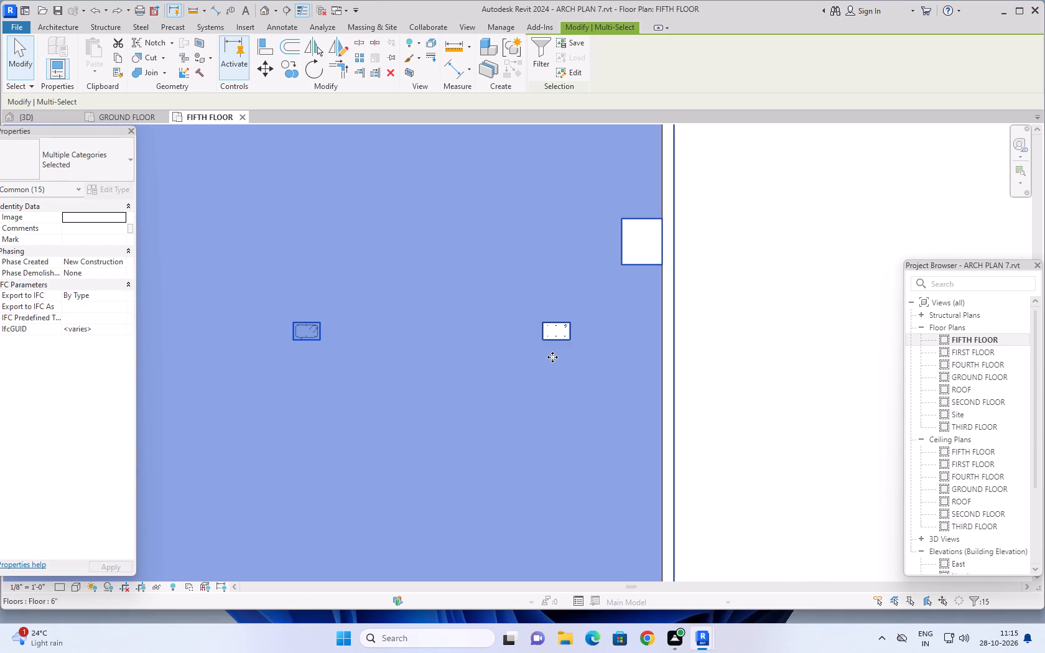
pyautogui.keyDown('shift'); pyautogui.click(599, 360); pyautogui.keyUp('shift')
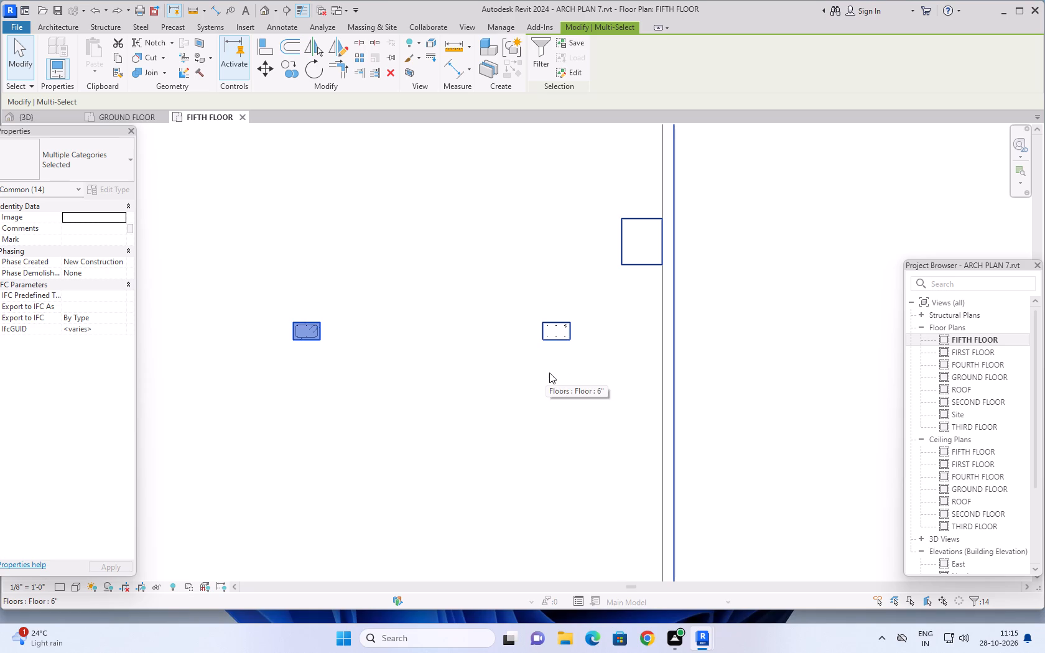
pyautogui.keyDown('ctrl'); pyautogui.click(570, 340); pyautogui.keyUp('ctrl')
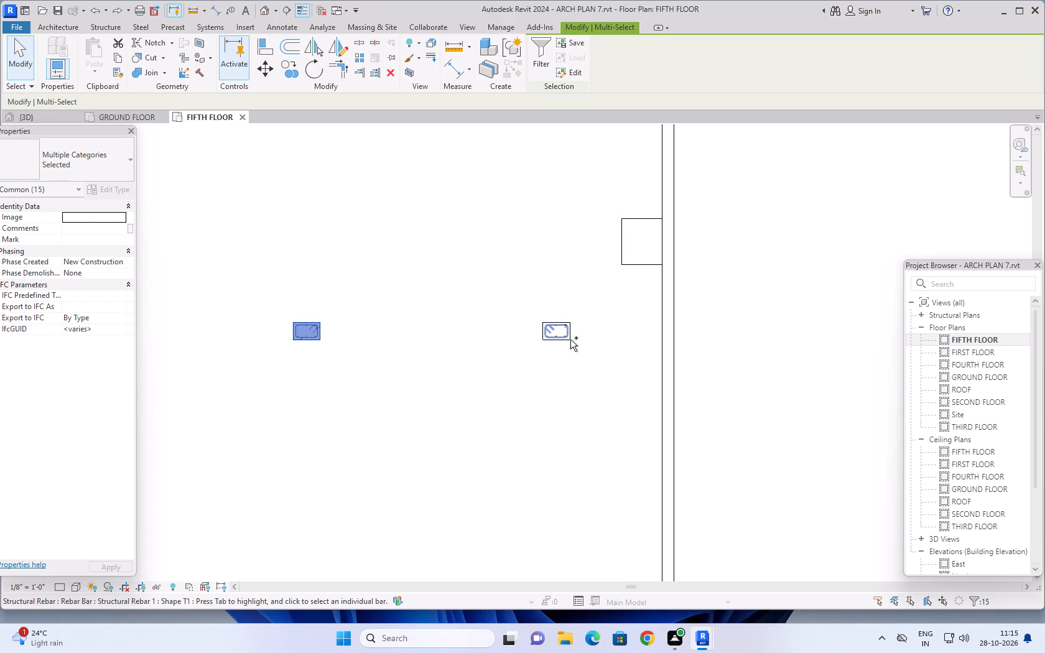
pyautogui.keyDown('ctrl'); pyautogui.click(567, 344); pyautogui.keyUp('ctrl')
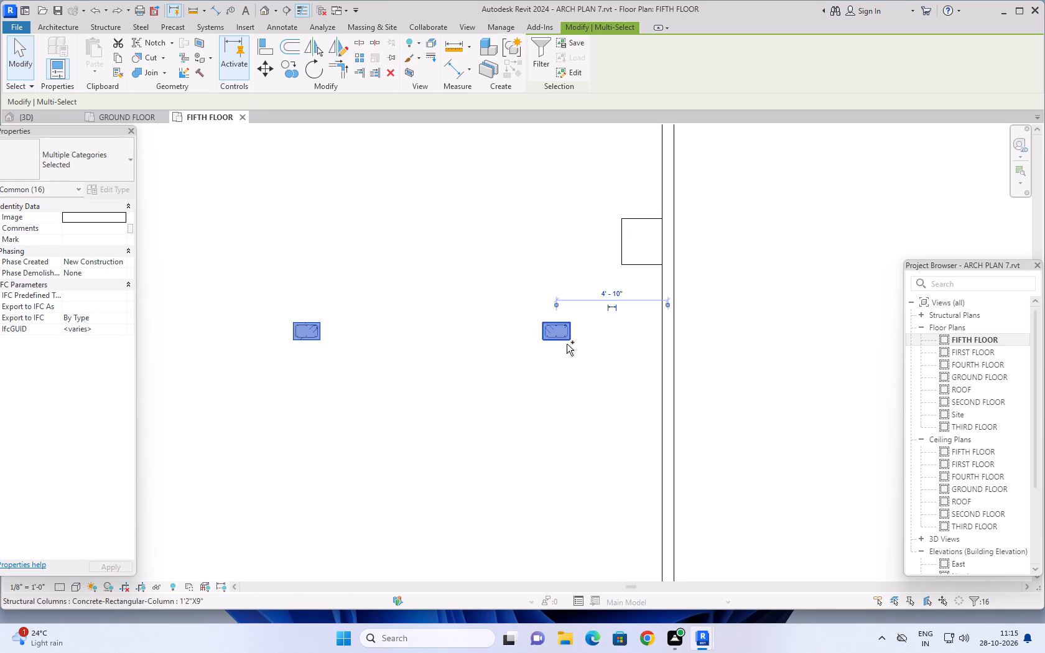
# Add the rear-row corner column nearest the side wall with the square opening to the selection, keeping the floor out of it.
pyautogui.scroll(-10, 509, 340)
pyautogui.moveTo(505, 304); pyautogui.dragTo(504, 376, button='middle')
pyautogui.scroll(-1, 504, 376)
pyautogui.scroll(9, 512, 345)
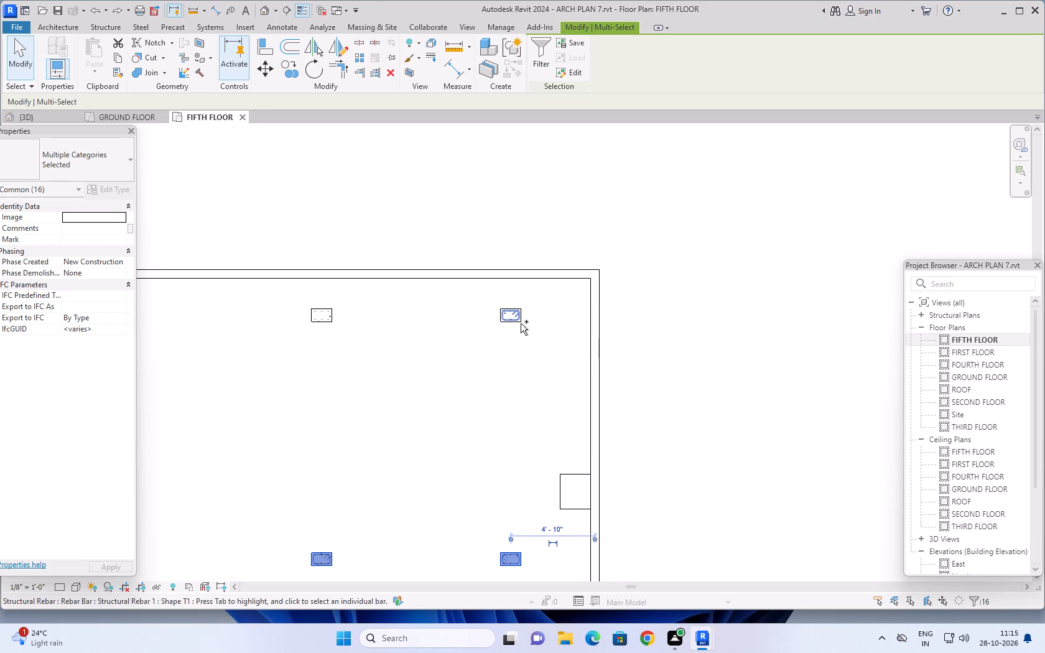
pyautogui.keyDown('ctrl'); pyautogui.click(519, 322); pyautogui.keyUp('ctrl')
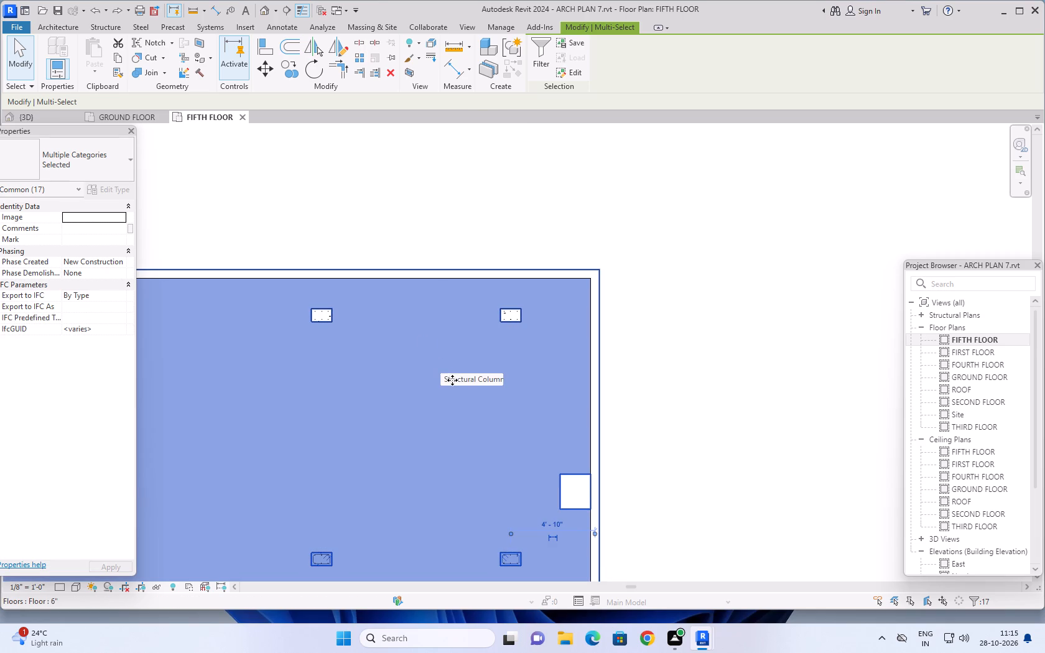
pyautogui.keyDown('shift'); pyautogui.click(484, 391); pyautogui.keyUp('shift')
pyautogui.scroll(-5, 394, 396)
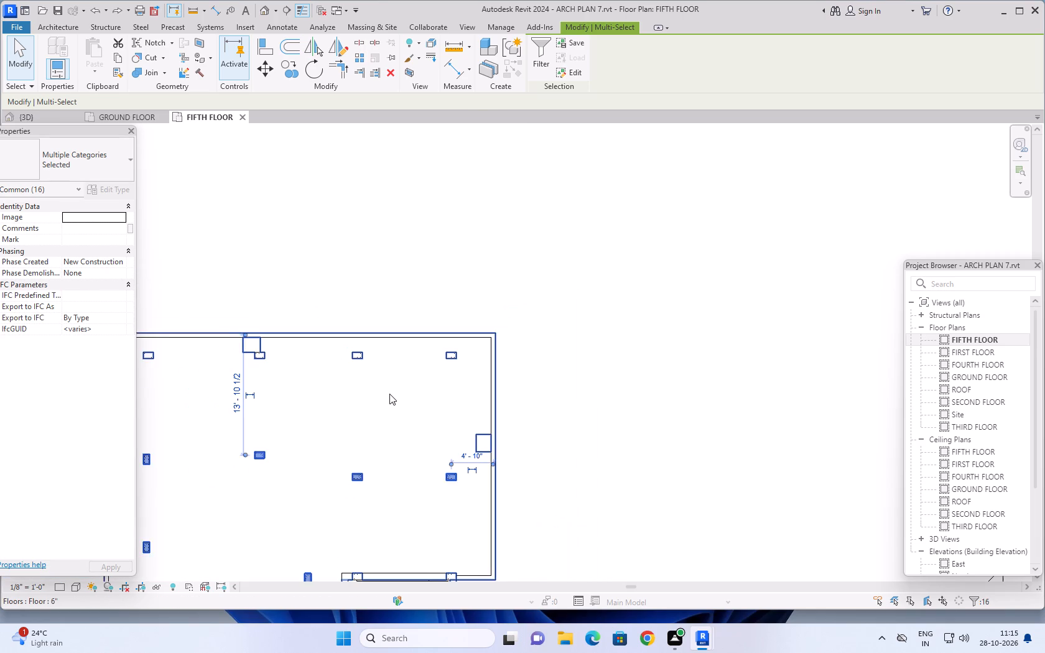
pyautogui.moveTo(390, 392); pyautogui.dragTo(484, 427, button='middle')
pyautogui.scroll(-1, 416, 425)
pyautogui.scroll(4, 546, 425)
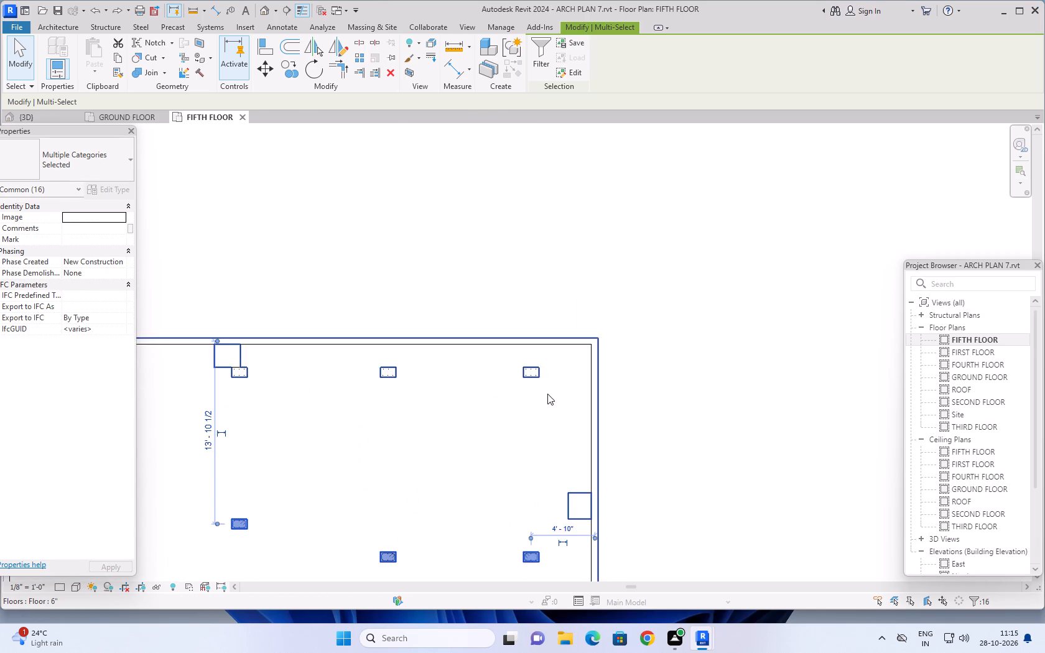
pyautogui.scroll(4, 547, 386)
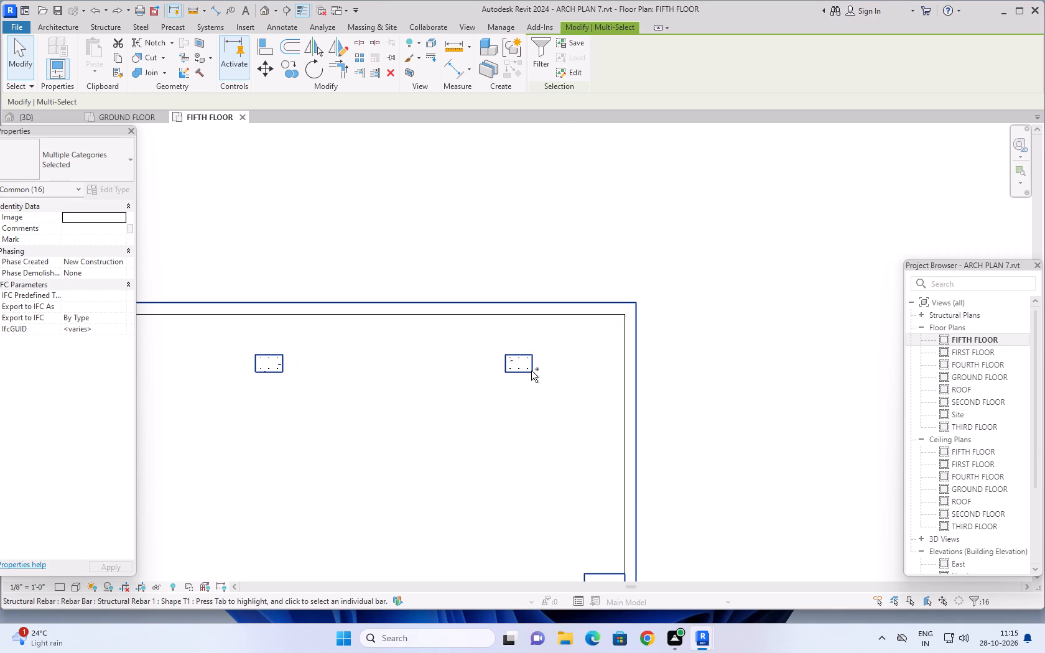
pyautogui.keyDown('ctrl'); pyautogui.click(531, 371); pyautogui.keyUp('ctrl')
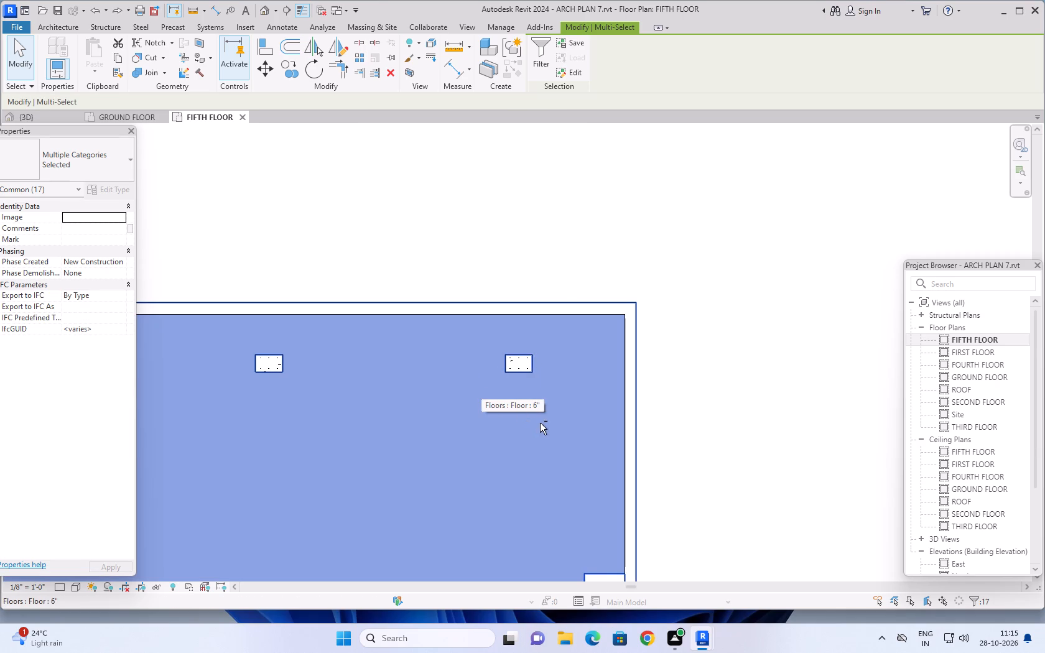
pyautogui.keyDown('shift'); pyautogui.click(540, 423); pyautogui.keyUp('shift')
pyautogui.scroll(5, 504, 374)
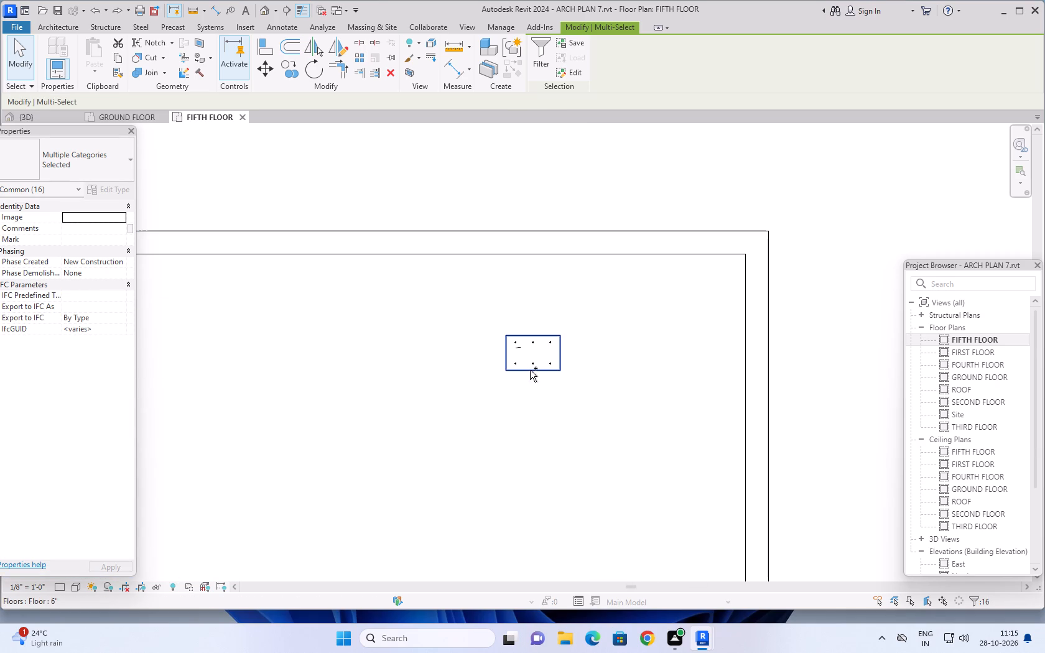
pyautogui.keyDown('ctrl'); pyautogui.click(534, 368); pyautogui.keyUp('ctrl')
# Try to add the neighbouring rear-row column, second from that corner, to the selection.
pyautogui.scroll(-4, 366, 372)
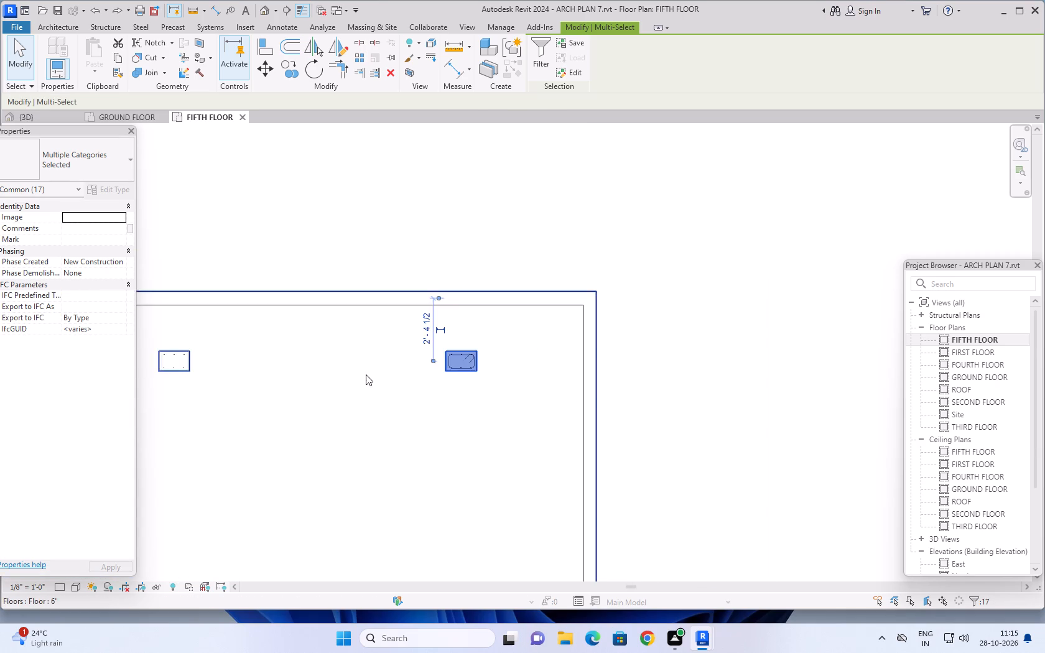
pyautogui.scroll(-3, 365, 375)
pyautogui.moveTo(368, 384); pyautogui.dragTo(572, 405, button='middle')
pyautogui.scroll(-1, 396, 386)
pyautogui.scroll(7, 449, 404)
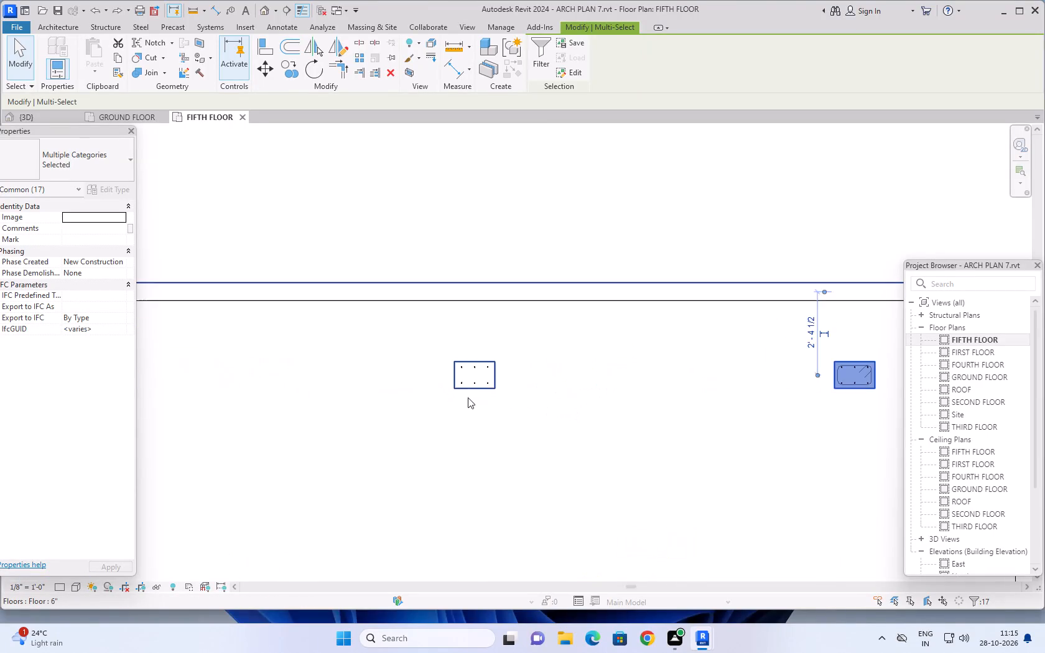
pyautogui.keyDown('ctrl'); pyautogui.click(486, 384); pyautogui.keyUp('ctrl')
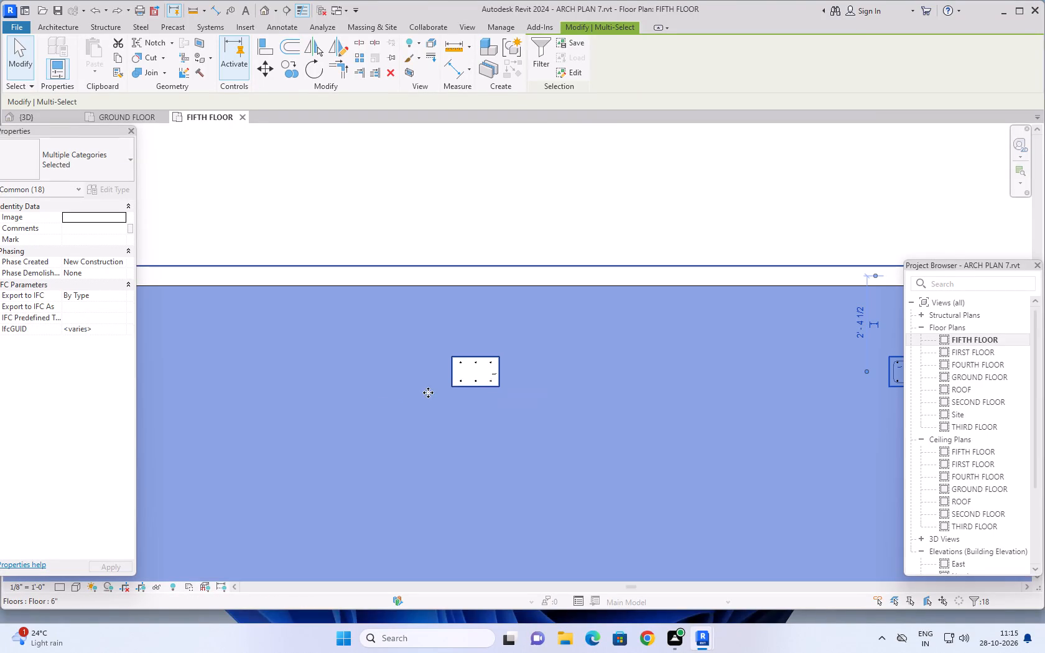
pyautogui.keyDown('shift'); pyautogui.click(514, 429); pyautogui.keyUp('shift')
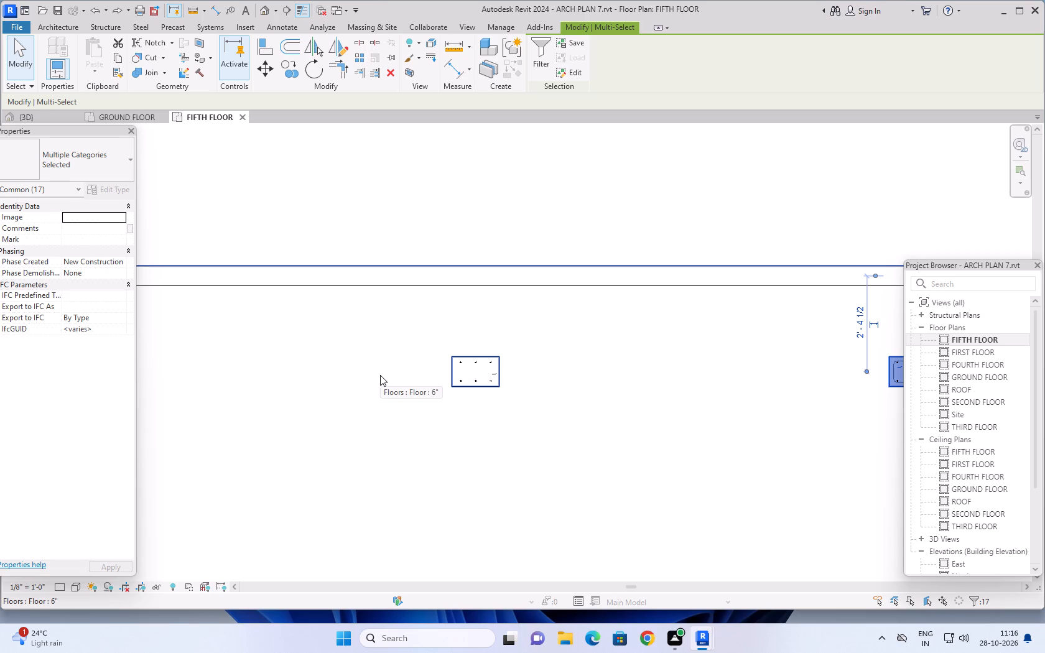
# Examine the selected roof columns and the building's front facade in the 3D view.
pyautogui.click(39, 115)
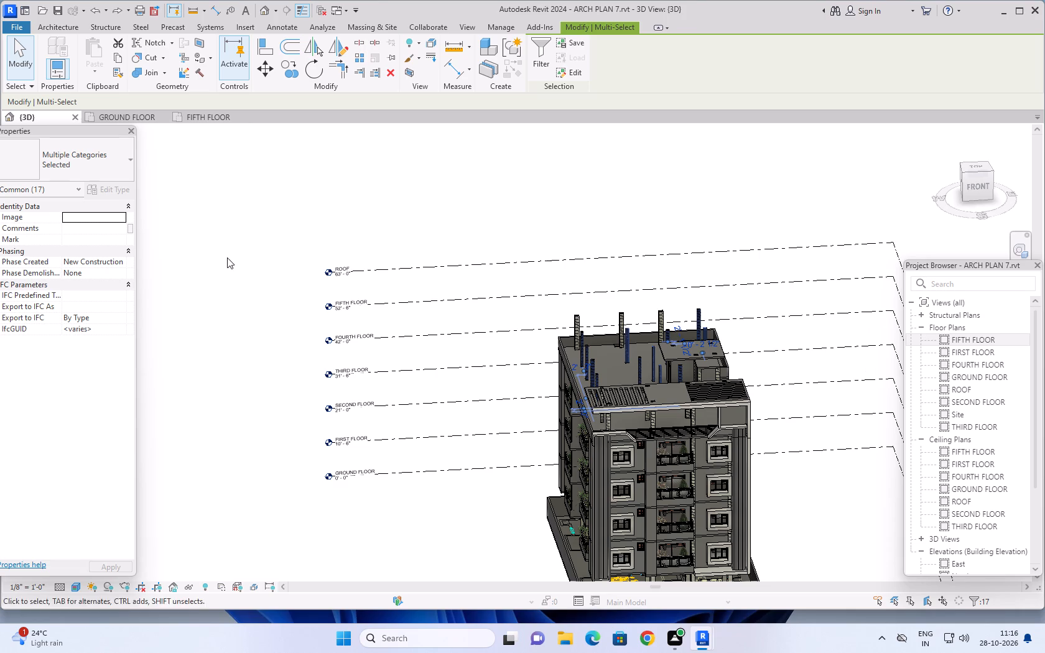
pyautogui.moveTo(819, 511); pyautogui.dragTo(800, 411, button='middle')
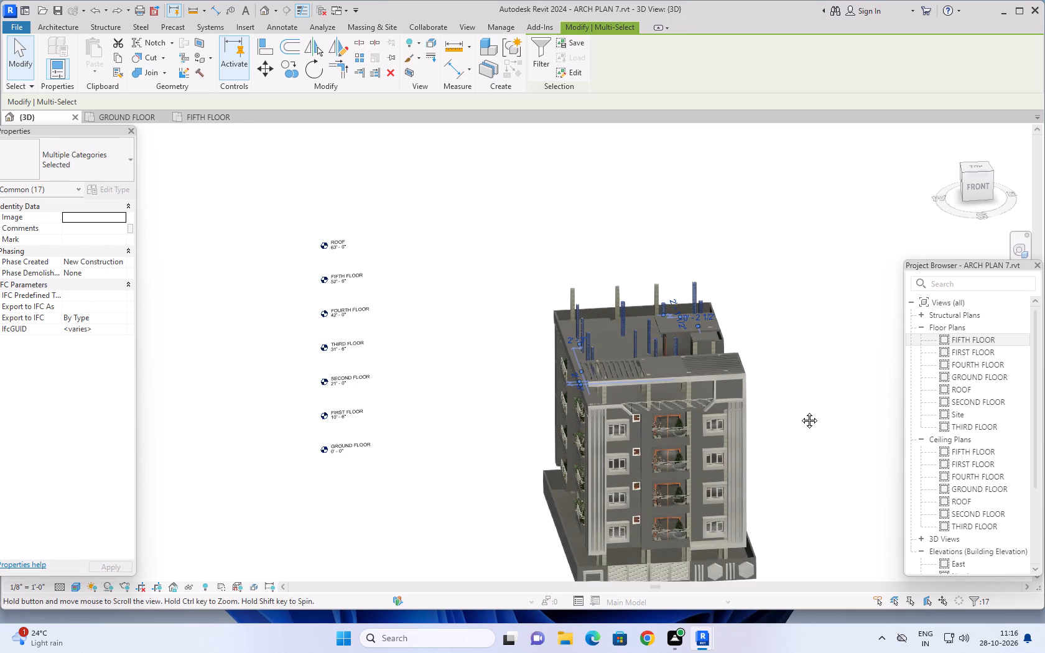
pyautogui.moveTo(800, 411); pyautogui.dragTo(784, 369, button='middle')
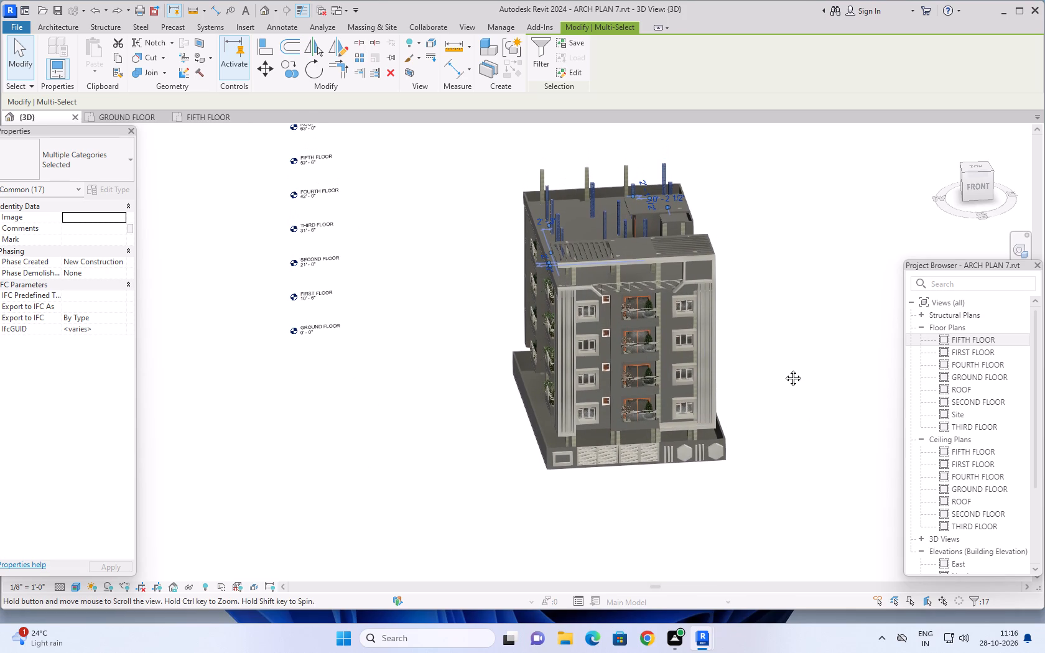
pyautogui.moveTo(784, 369); pyautogui.dragTo(783, 370, button='middle')
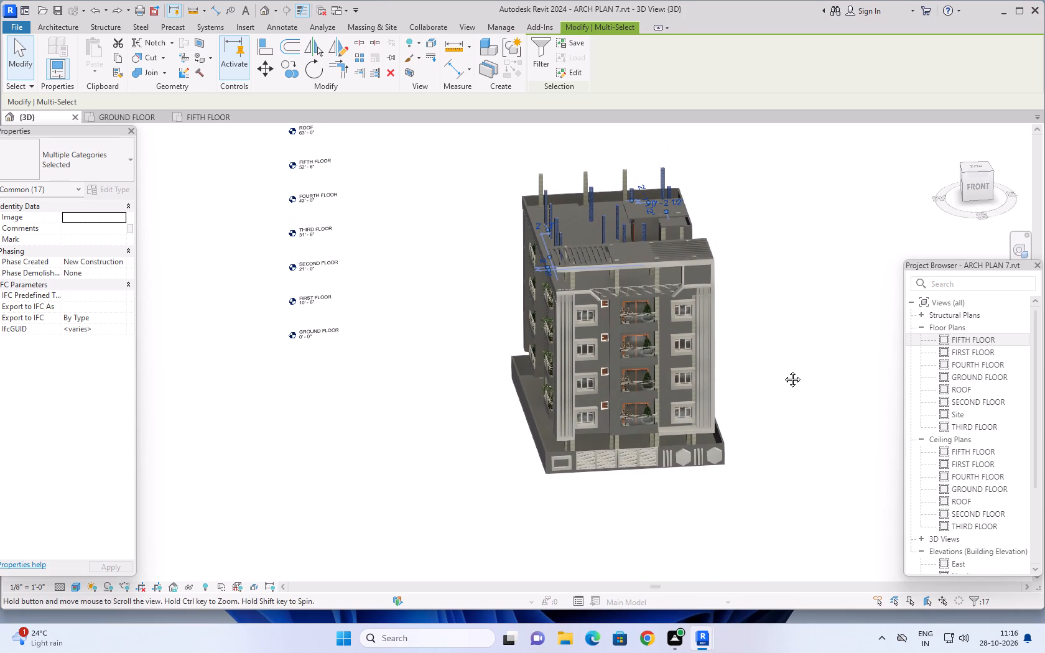
pyautogui.moveTo(783, 370); pyautogui.dragTo(781, 380, button='middle')
pyautogui.scroll(1, 781, 380)
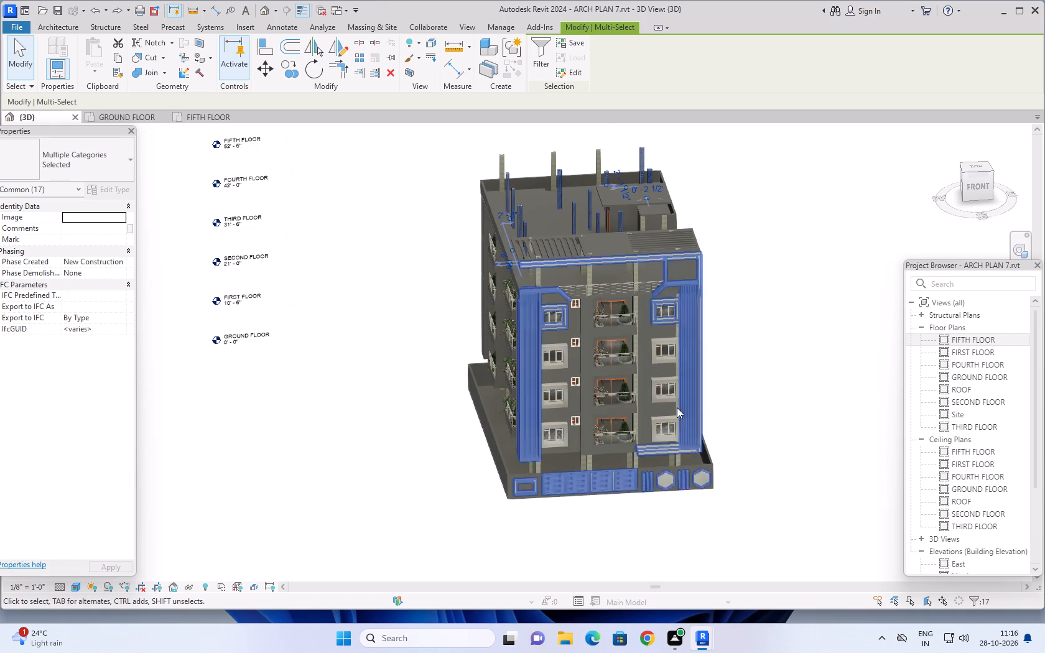
pyautogui.scroll(5, 621, 404)
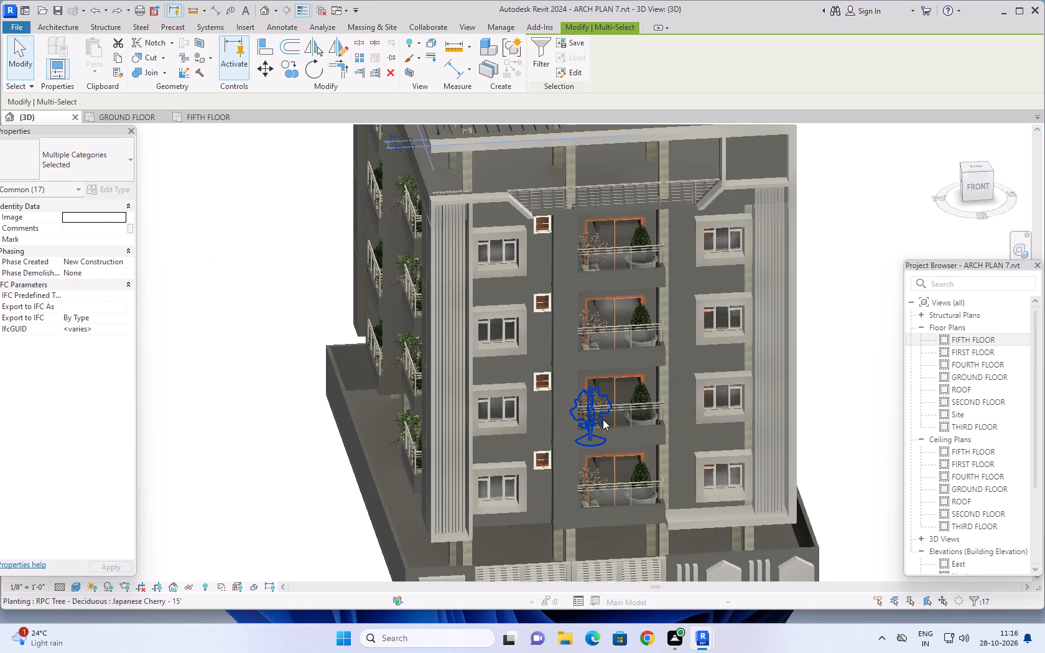
pyautogui.scroll(5, 603, 419)
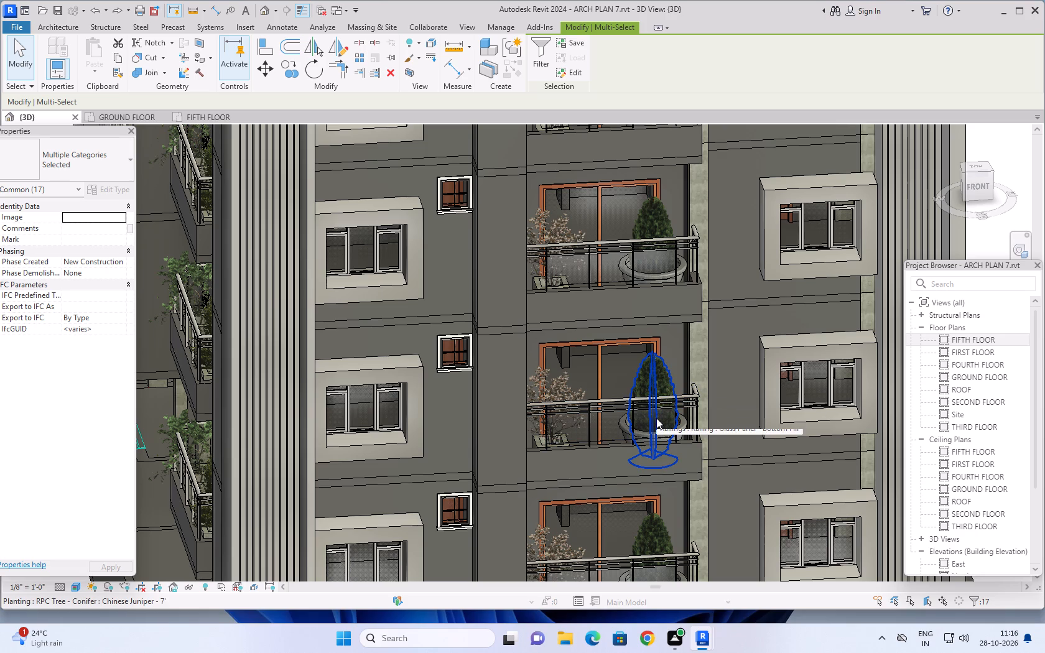
pyautogui.scroll(-1, 656, 418)
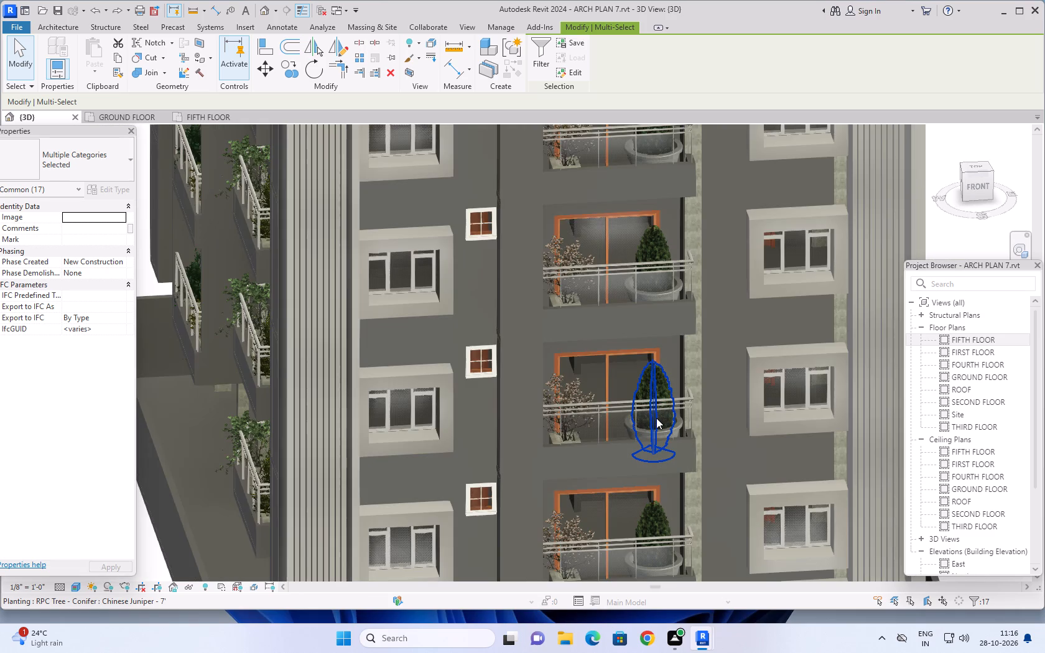
pyautogui.scroll(-1, 656, 418)
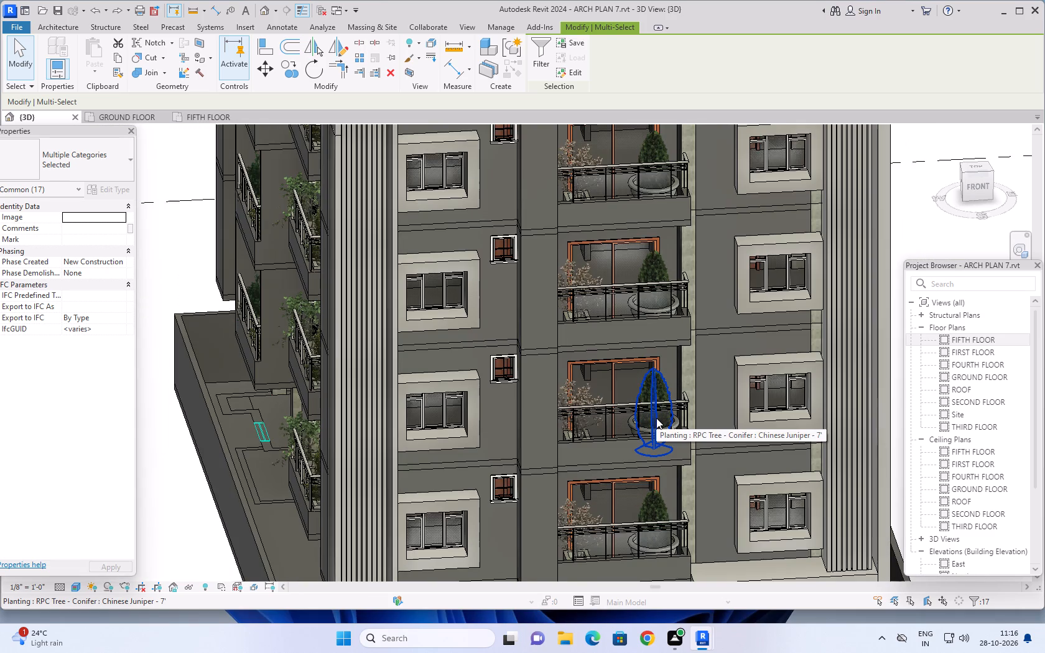
pyautogui.scroll(-1, 656, 418)
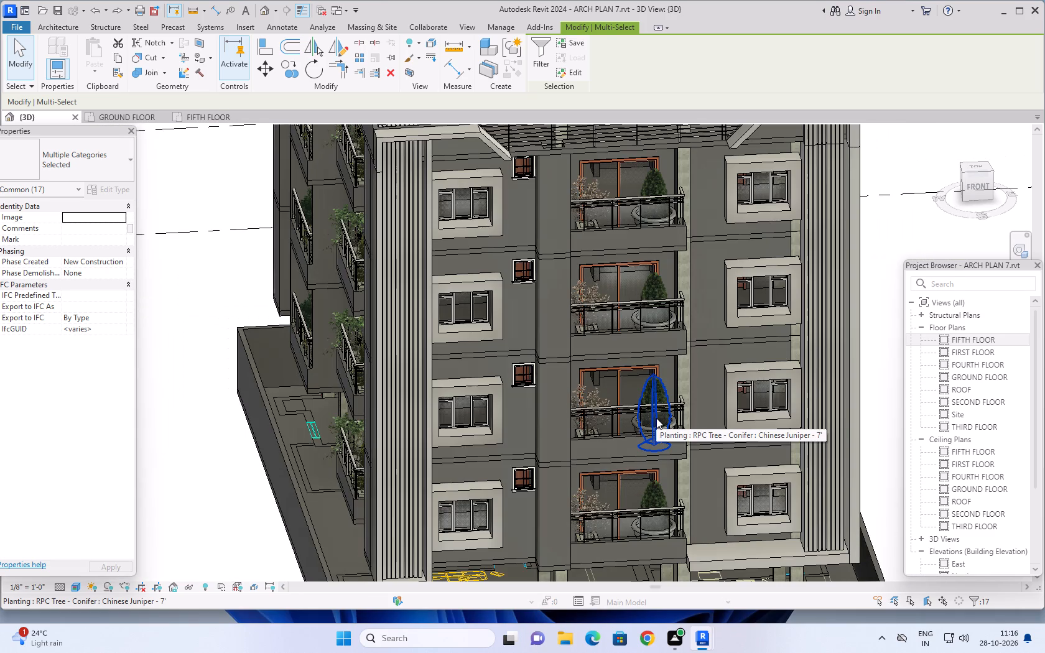
pyautogui.scroll(-1, 656, 418)
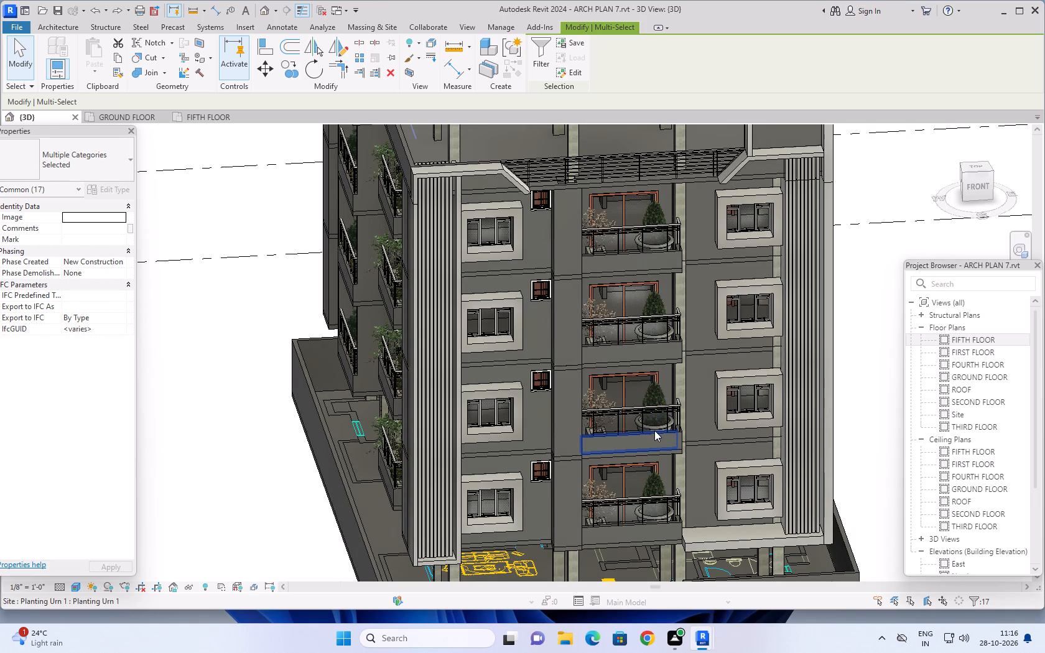
# Return to the FIFTH FLOOR plan and add the second rear-row column to the selection without including the floor.
pyautogui.click(203, 118)
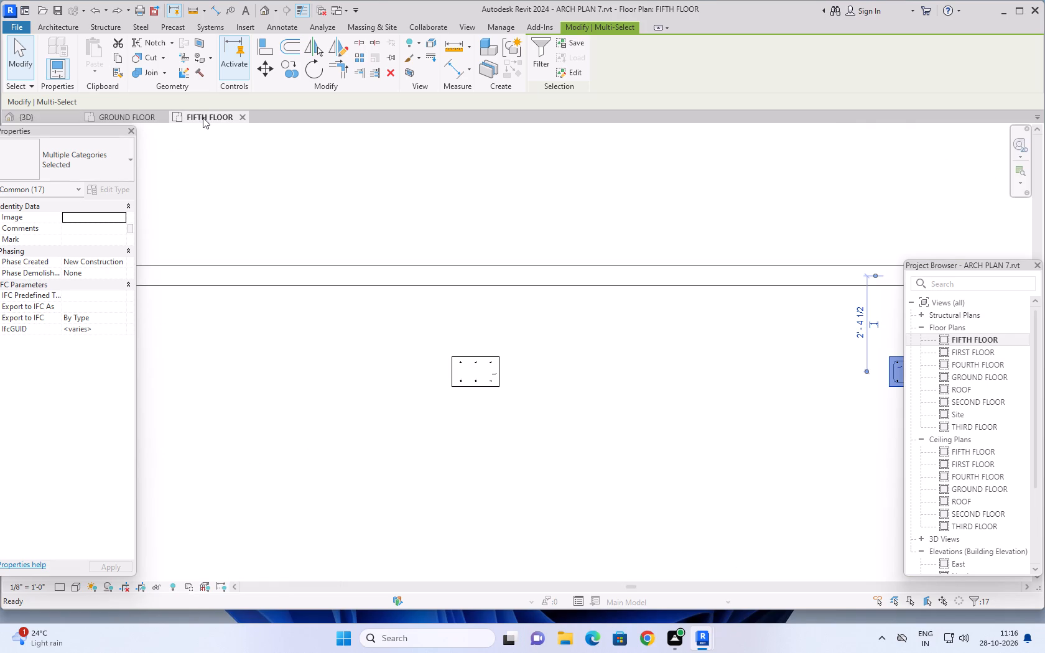
pyautogui.keyDown('ctrl'); pyautogui.click(498, 382); pyautogui.keyUp('ctrl')
pyautogui.keyDown('shift'); pyautogui.click(533, 394); pyautogui.keyUp('shift')
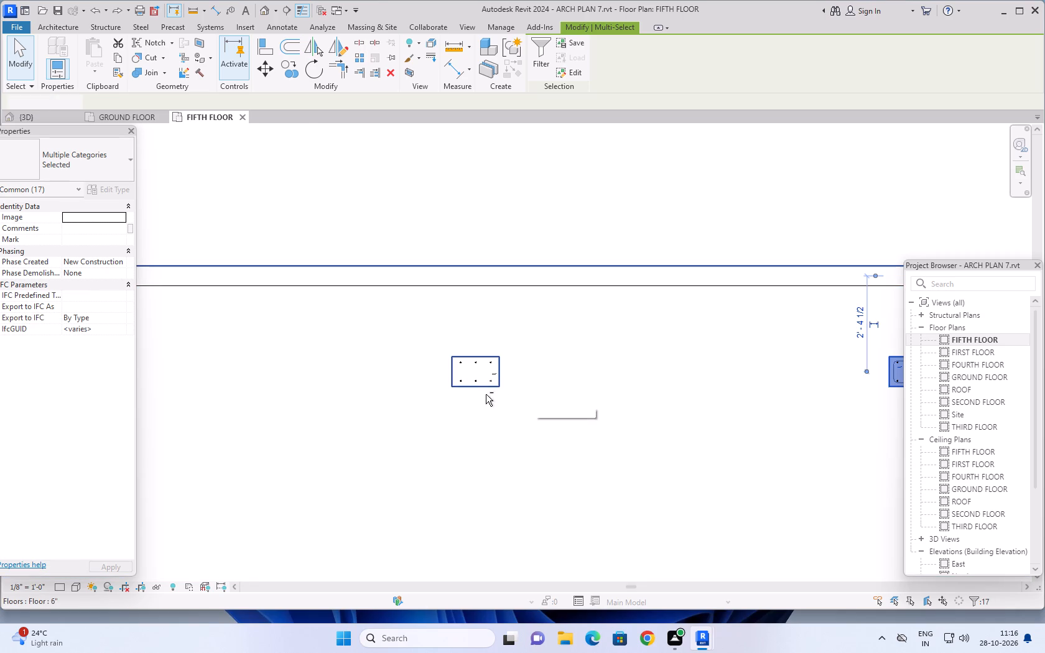
pyautogui.scroll(4, 469, 384)
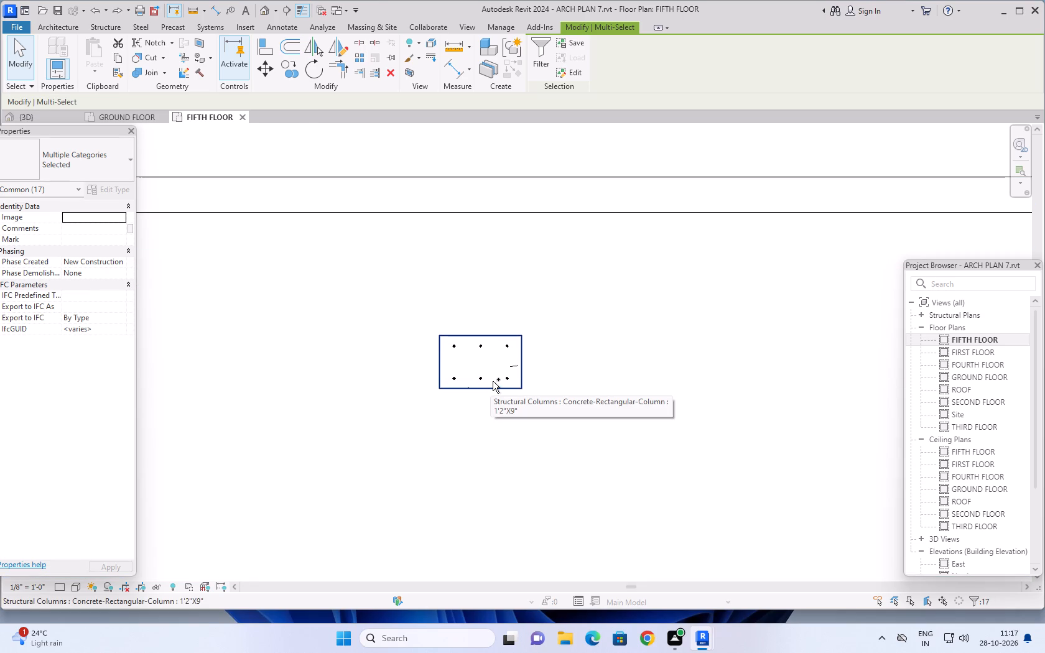
pyautogui.keyDown('ctrl'); pyautogui.click(493, 381); pyautogui.keyUp('ctrl')
# Add the last two rear-row columns to the selection: the one touching the square floor opening and the one at the far corner.
pyautogui.scroll(-13, 287, 348)
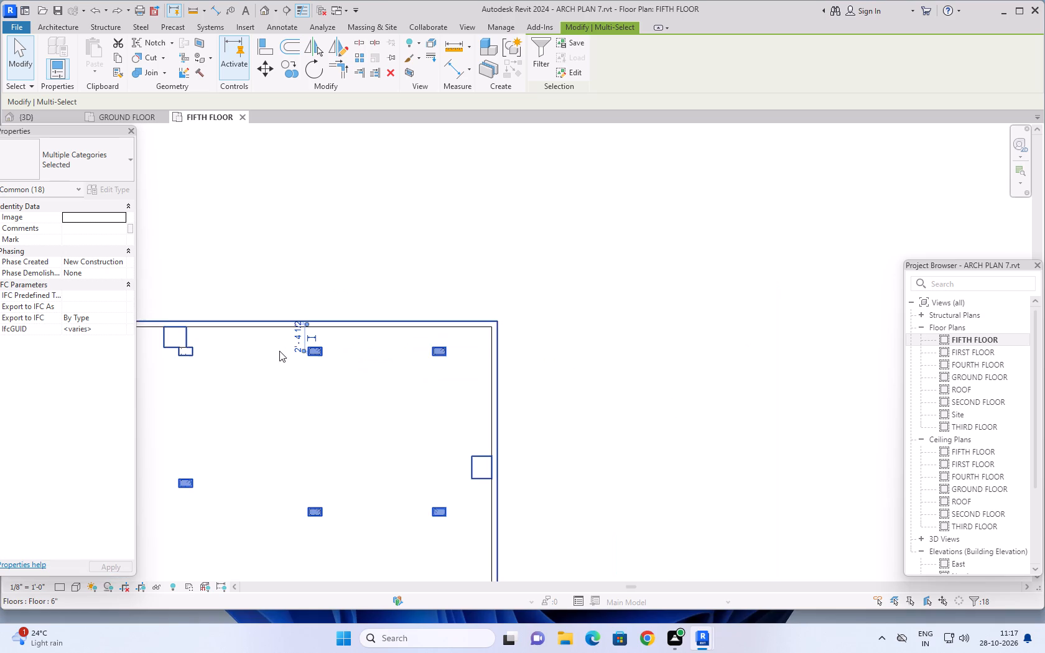
pyautogui.moveTo(279, 351); pyautogui.dragTo(618, 371, button='middle')
pyautogui.scroll(5, 508, 372)
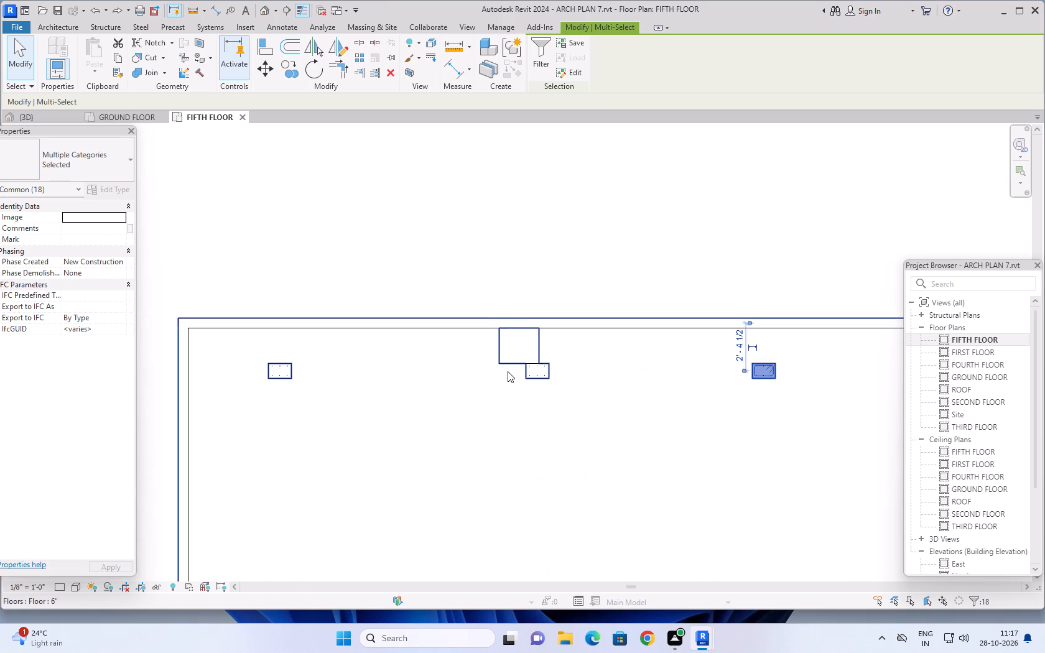
pyautogui.scroll(5, 508, 371)
pyautogui.keyDown('ctrl'); pyautogui.click(583, 373); pyautogui.keyUp('ctrl')
pyautogui.scroll(-1, 357, 366)
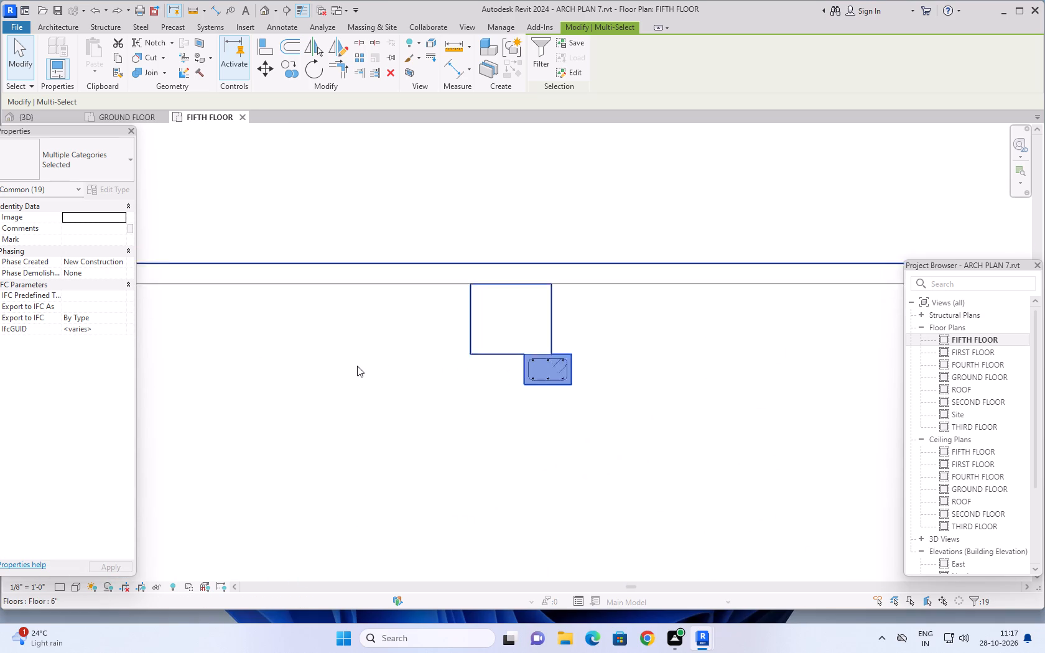
pyautogui.scroll(-4, 357, 366)
pyautogui.moveTo(355, 363); pyautogui.dragTo(603, 353, button='middle')
pyautogui.keyDown('ctrl'); pyautogui.scroll(4, 401, 368); pyautogui.keyUp('ctrl')
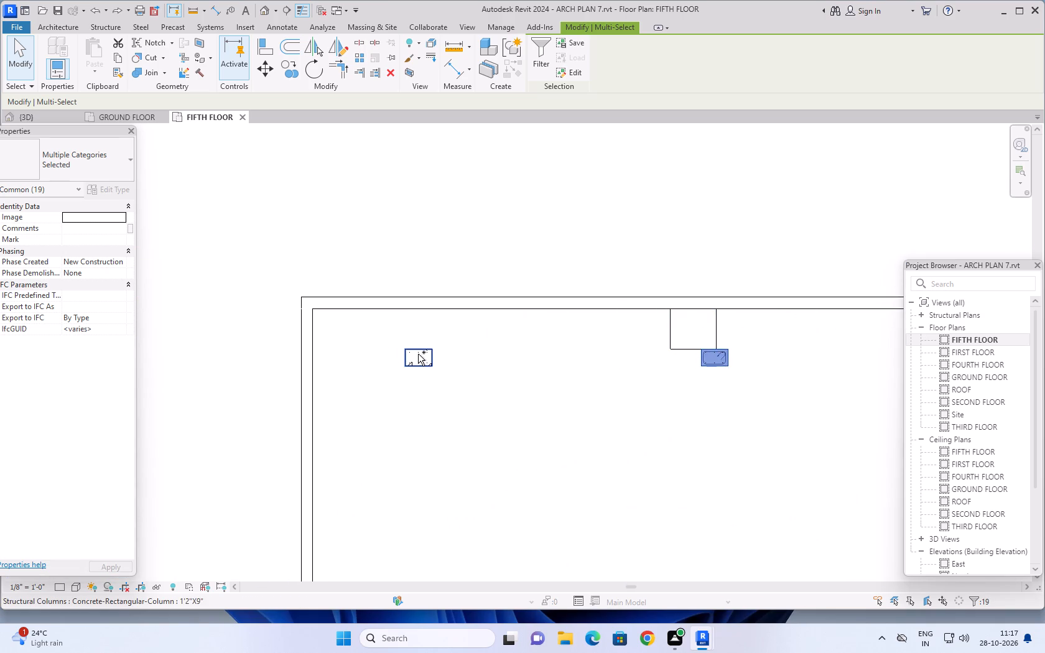
pyautogui.keyDown('ctrl'); pyautogui.click(418, 354); pyautogui.keyUp('ctrl')
# Delete all the selected columns from the fifth floor.
pyautogui.scroll(-9, 500, 342)
pyautogui.scroll(-3, 552, 351)
pyautogui.scroll(-3, 654, 367)
pyautogui.moveTo(720, 379); pyautogui.dragTo(654, 391, button='middle')
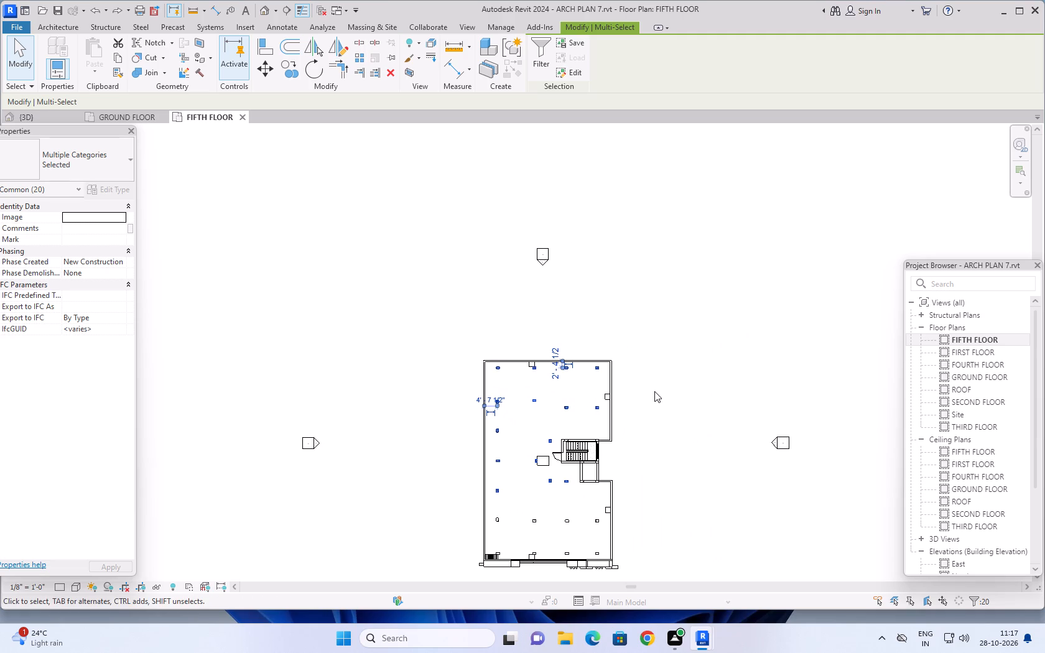
pyautogui.press('Delete')
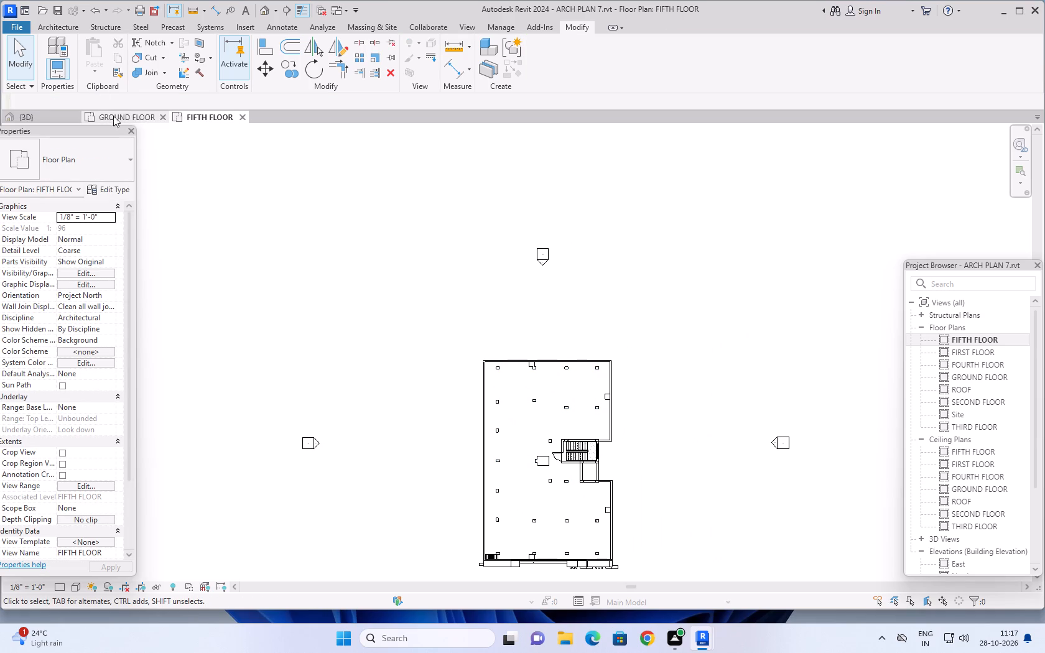
# Return to the 3D view and examine the roof terrace and the building's facades from all sides.
pyautogui.click(44, 116)
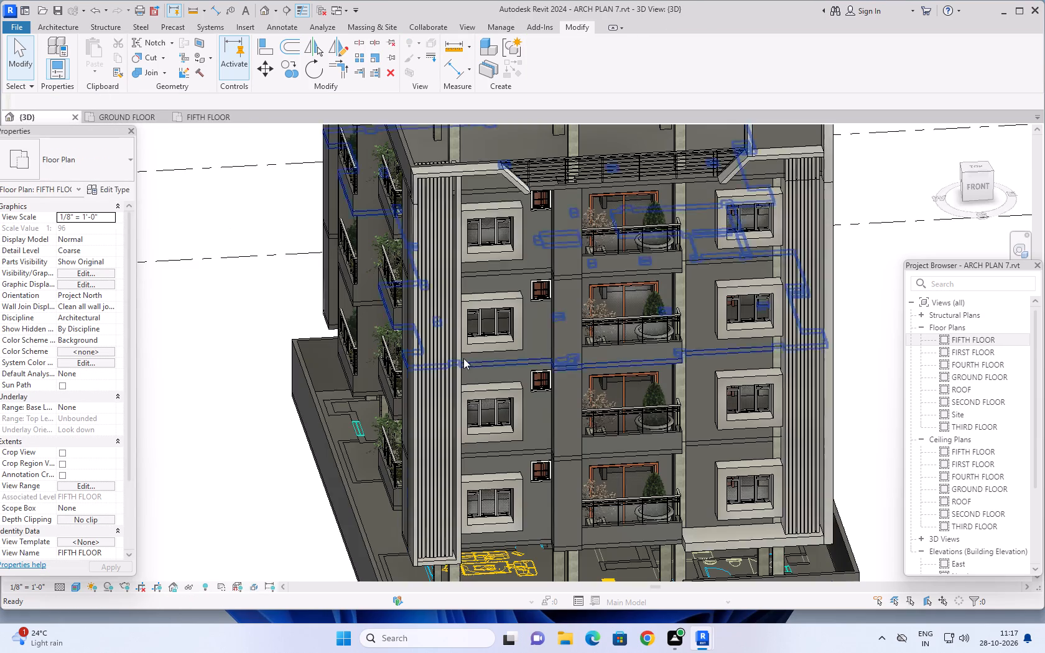
pyautogui.scroll(-4, 326, 339)
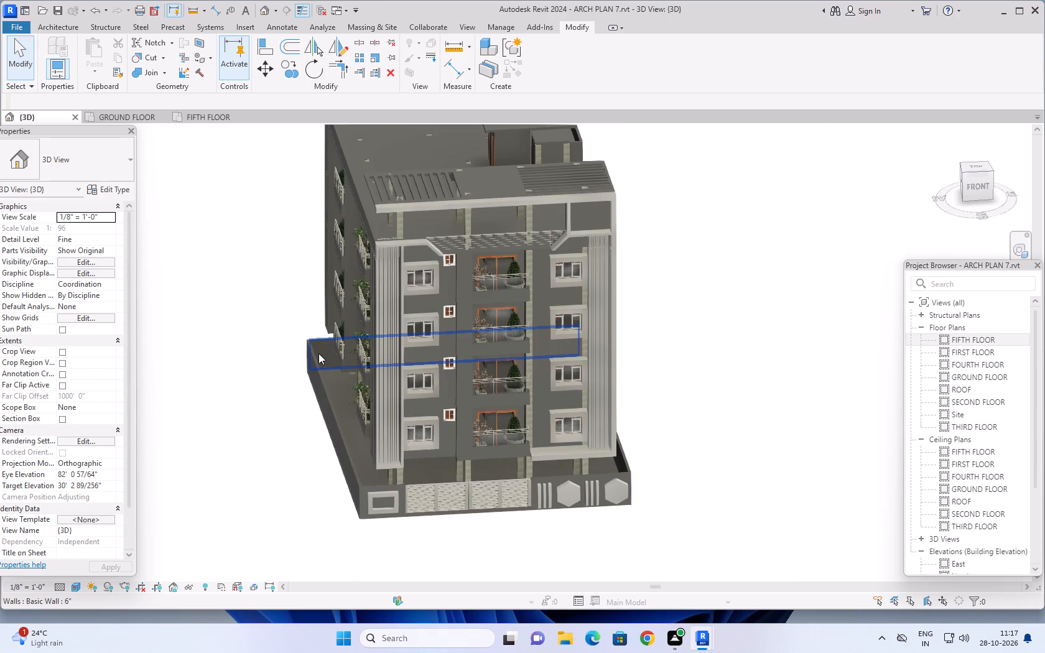
pyautogui.keyDown('shift'); pyautogui.moveTo(240, 322); pyautogui.dragTo(239, 323, button='middle'); pyautogui.keyUp('shift')
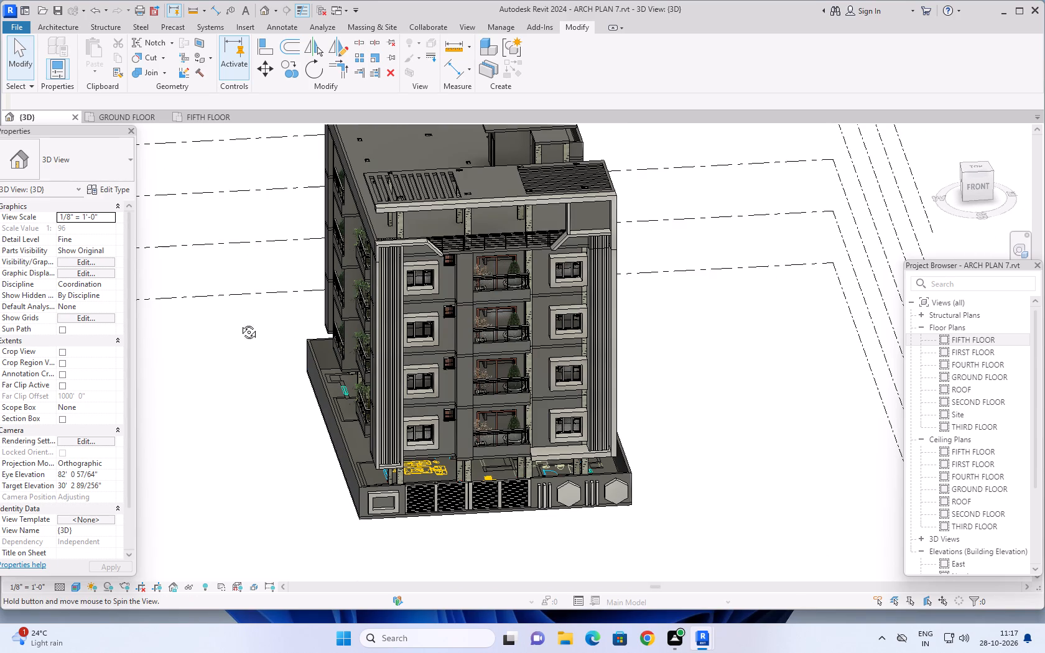
pyautogui.keyDown('shift'); pyautogui.moveTo(239, 323); pyautogui.dragTo(543, 354, button='middle'); pyautogui.keyUp('shift')
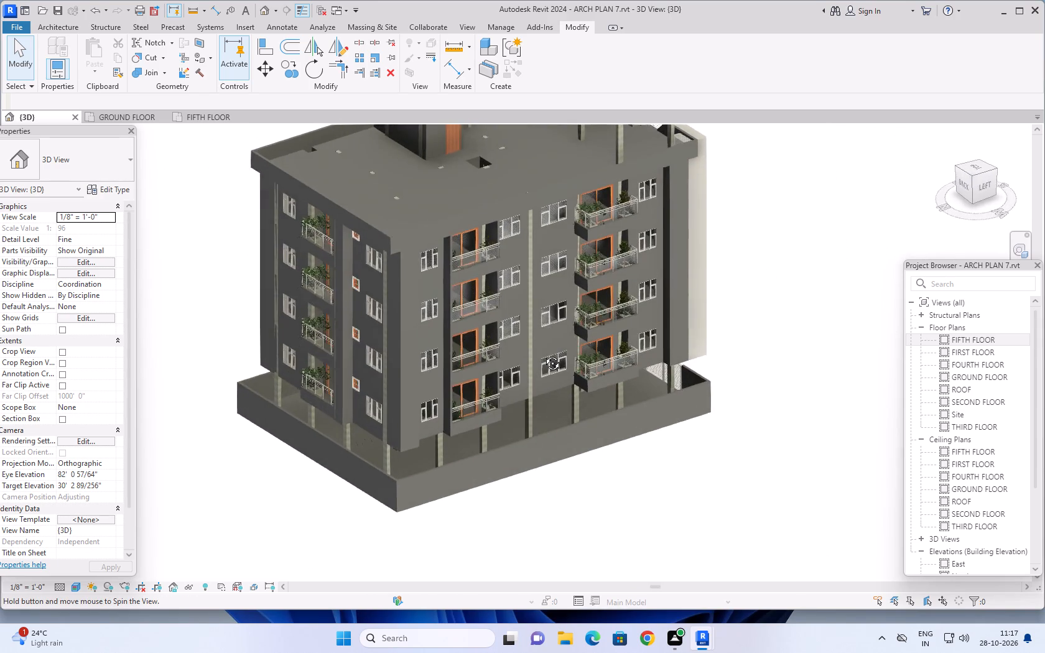
pyautogui.keyDown('shift'); pyautogui.moveTo(543, 354); pyautogui.dragTo(450, 407, button='middle'); pyautogui.keyUp('shift')
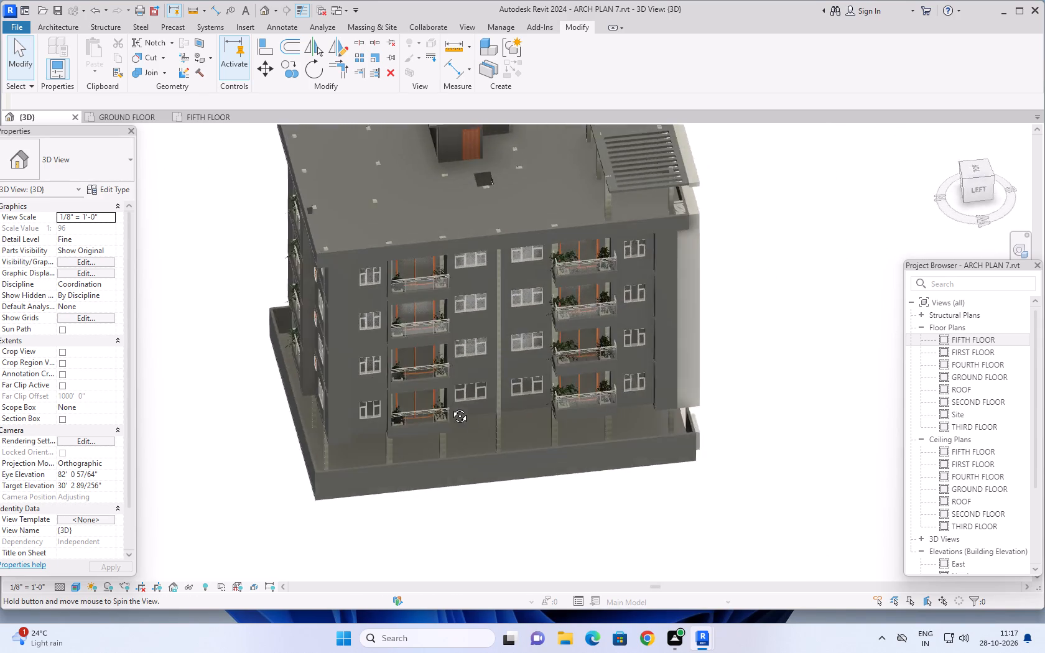
pyautogui.keyDown('shift'); pyautogui.moveTo(450, 407); pyautogui.dragTo(316, 303, button='middle'); pyautogui.keyUp('shift')
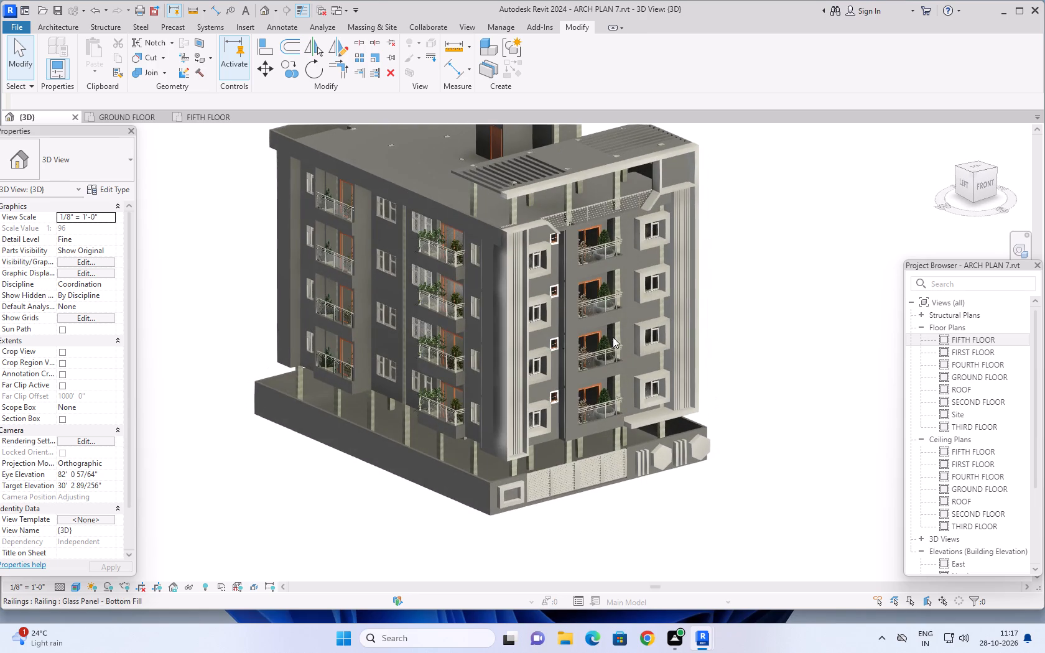
pyautogui.scroll(-3, 641, 336)
pyautogui.moveTo(744, 303); pyautogui.dragTo(678, 395, button='middle')
pyautogui.keyDown('shift'); pyautogui.moveTo(673, 390); pyautogui.dragTo(490, 419, button='middle'); pyautogui.keyUp('shift')
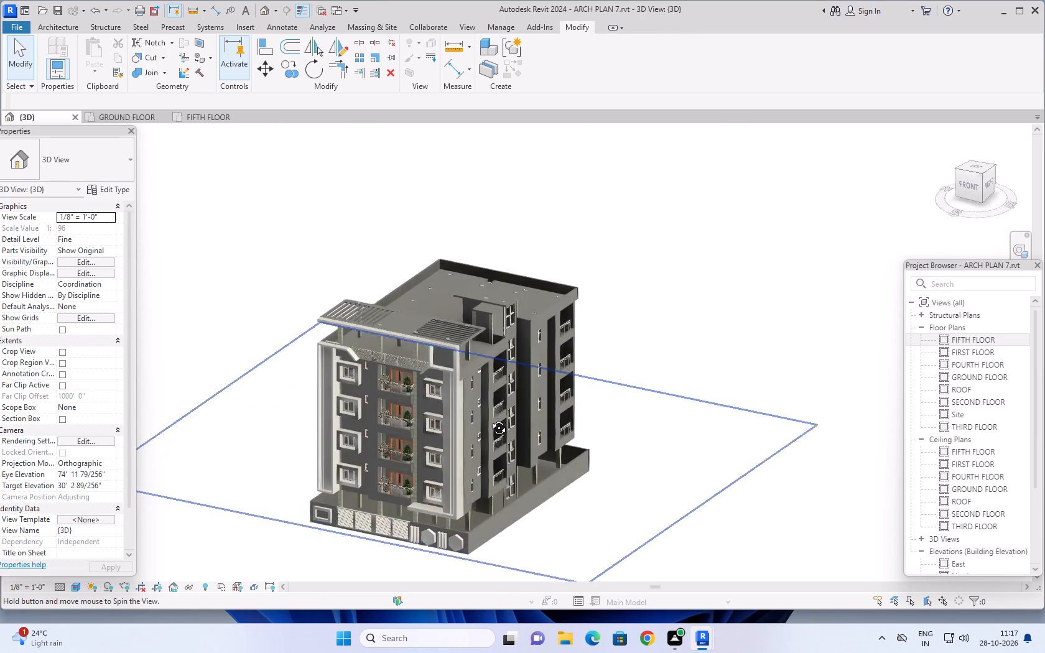
pyautogui.keyDown('shift'); pyautogui.moveTo(490, 419); pyautogui.dragTo(284, 397, button='middle'); pyautogui.keyUp('shift')
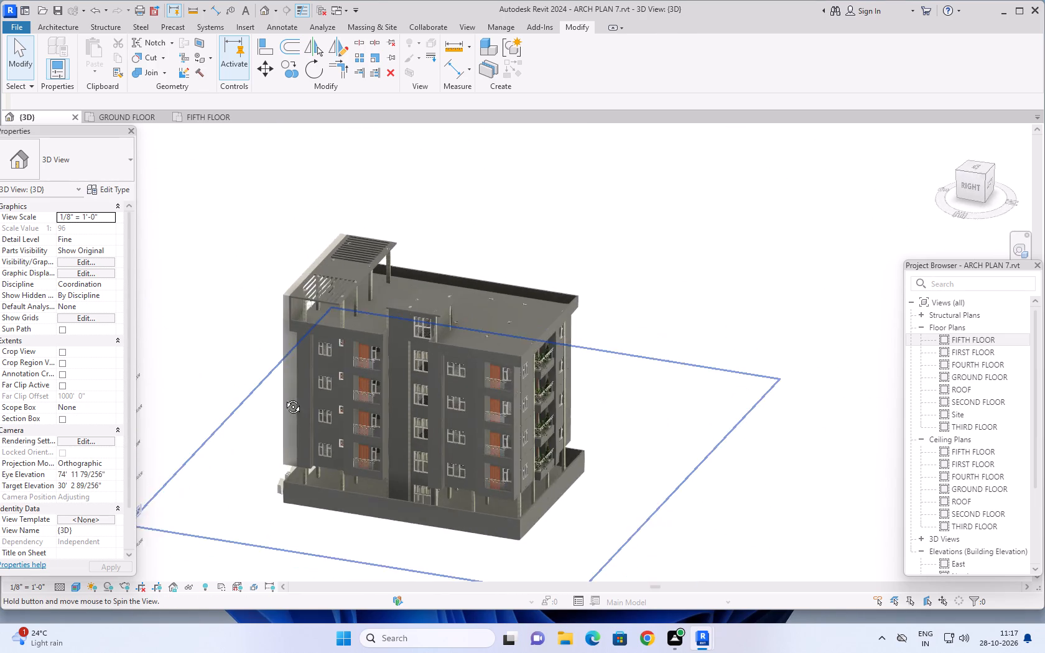
pyautogui.keyDown('shift'); pyautogui.moveTo(284, 397); pyautogui.dragTo(274, 381, button='middle'); pyautogui.keyUp('shift')
pyautogui.keyDown('shift'); pyautogui.moveTo(643, 336); pyautogui.dragTo(615, 352, button='middle'); pyautogui.keyUp('shift')
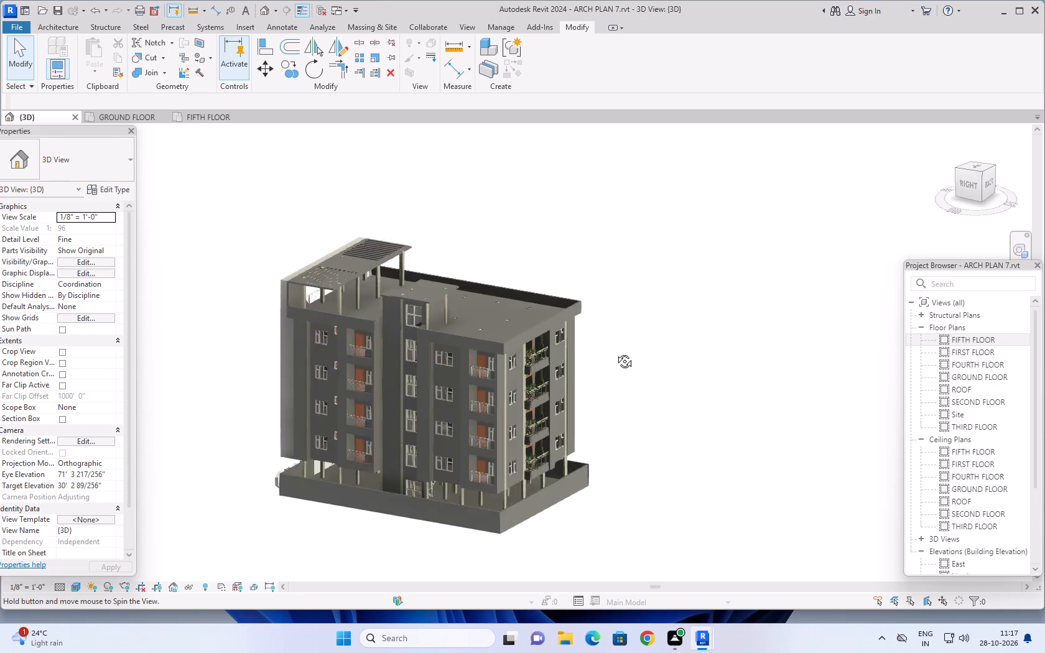
pyautogui.keyDown('shift'); pyautogui.moveTo(615, 352); pyautogui.dragTo(591, 360, button='middle'); pyautogui.keyUp('shift')
# Select the column shaft opening projecting above the roof slab and lower its top to an unconnected height of about 50' 11".
pyautogui.scroll(4, 404, 366)
pyautogui.scroll(4, 488, 351)
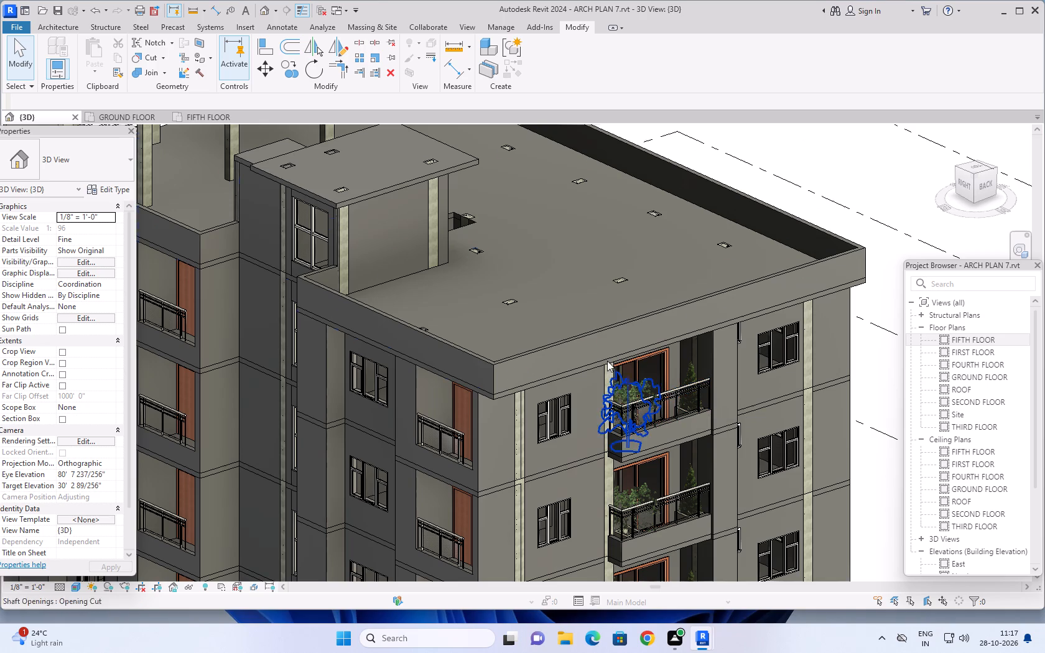
pyautogui.click(510, 302)
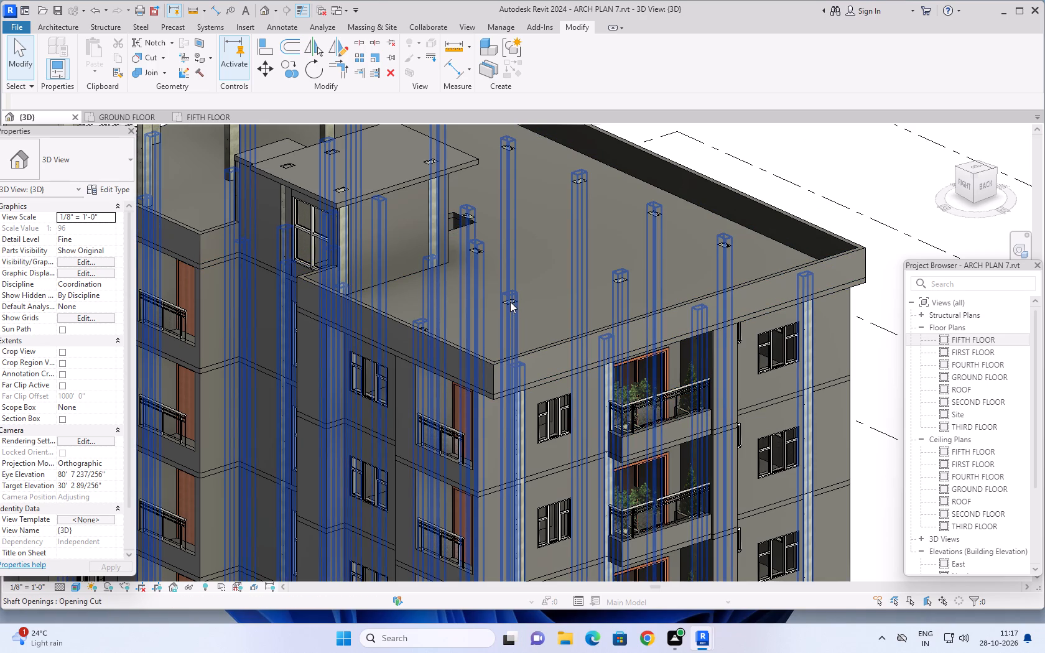
pyautogui.scroll(-5, 753, 409)
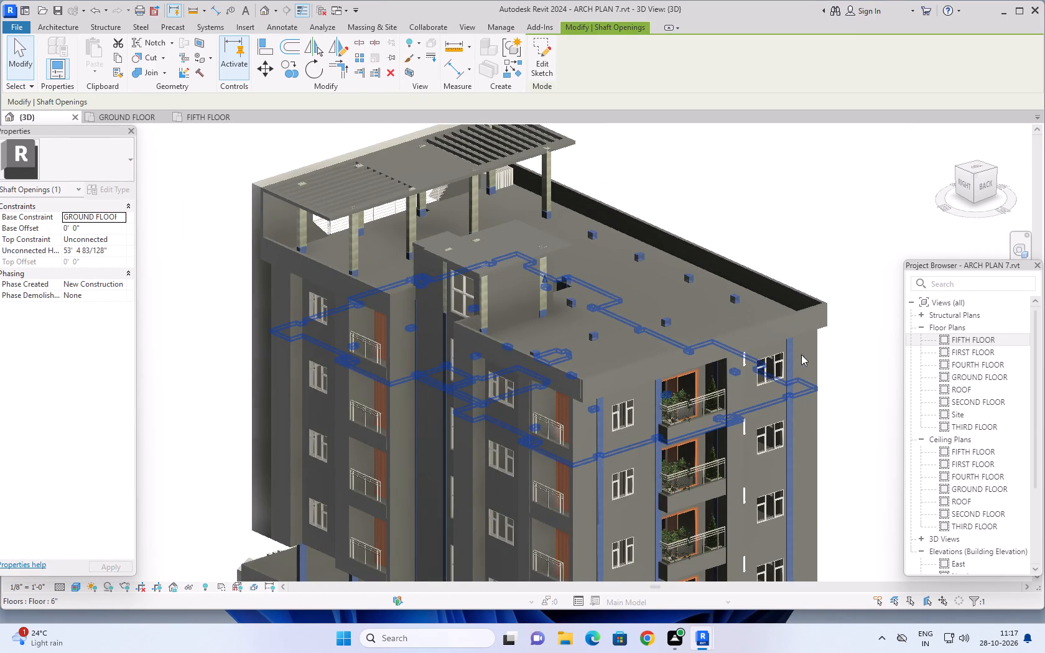
pyautogui.moveTo(863, 371); pyautogui.dragTo(881, 313, button='middle')
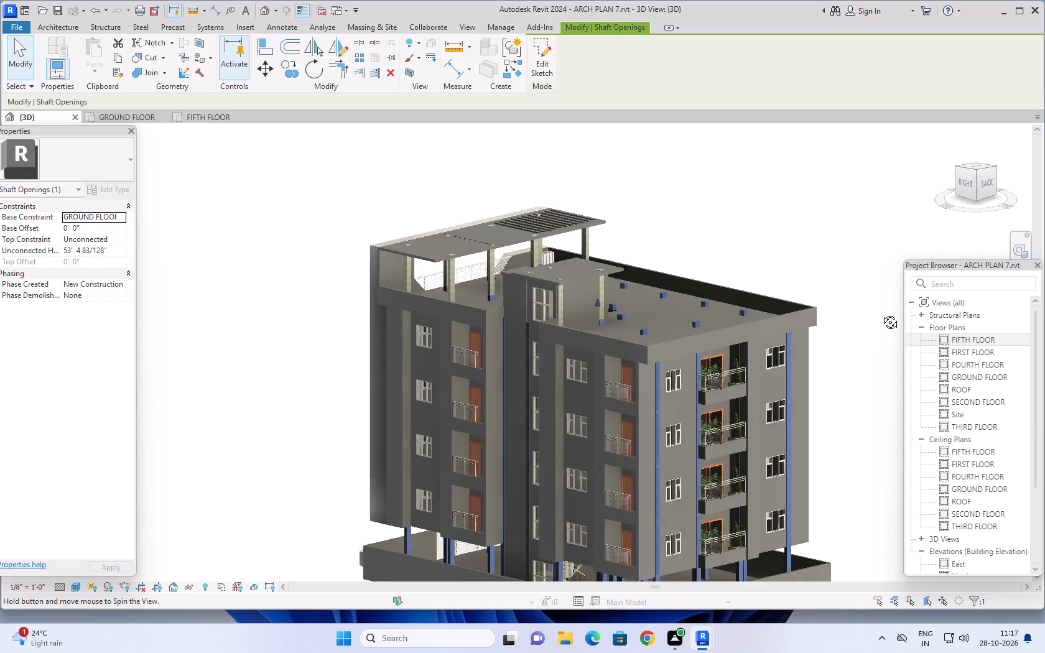
pyautogui.moveTo(881, 313); pyautogui.dragTo(885, 300, button='middle')
pyautogui.moveTo(846, 348); pyautogui.dragTo(836, 405, button='middle')
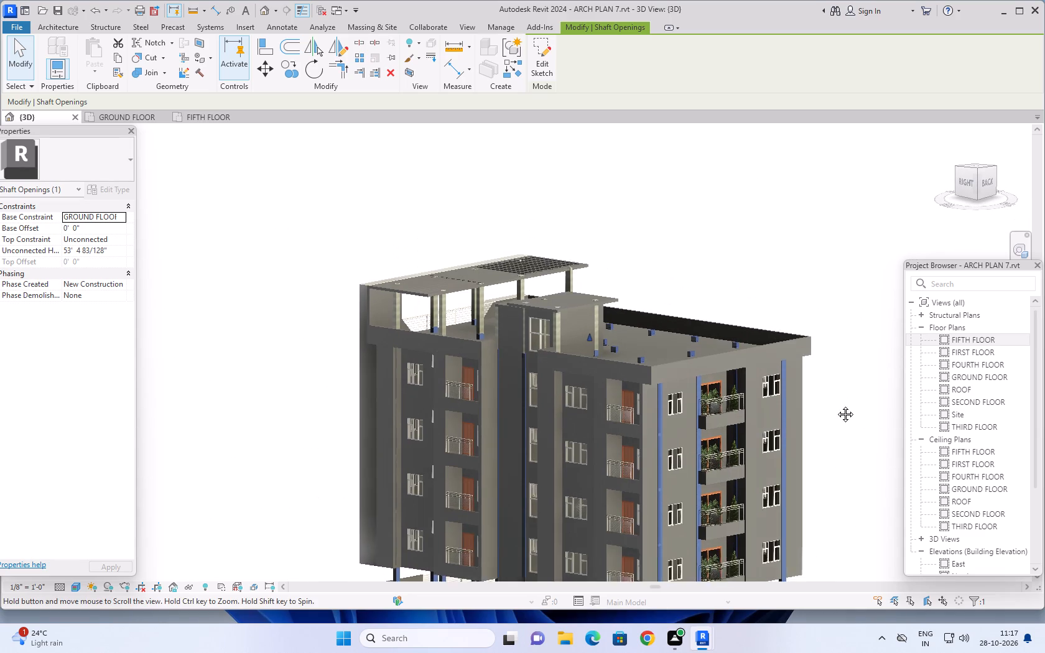
pyautogui.moveTo(836, 405); pyautogui.dragTo(835, 410, button='middle')
pyautogui.keyDown('shift'); pyautogui.moveTo(835, 410); pyautogui.dragTo(875, 399, button='middle'); pyautogui.keyUp('shift')
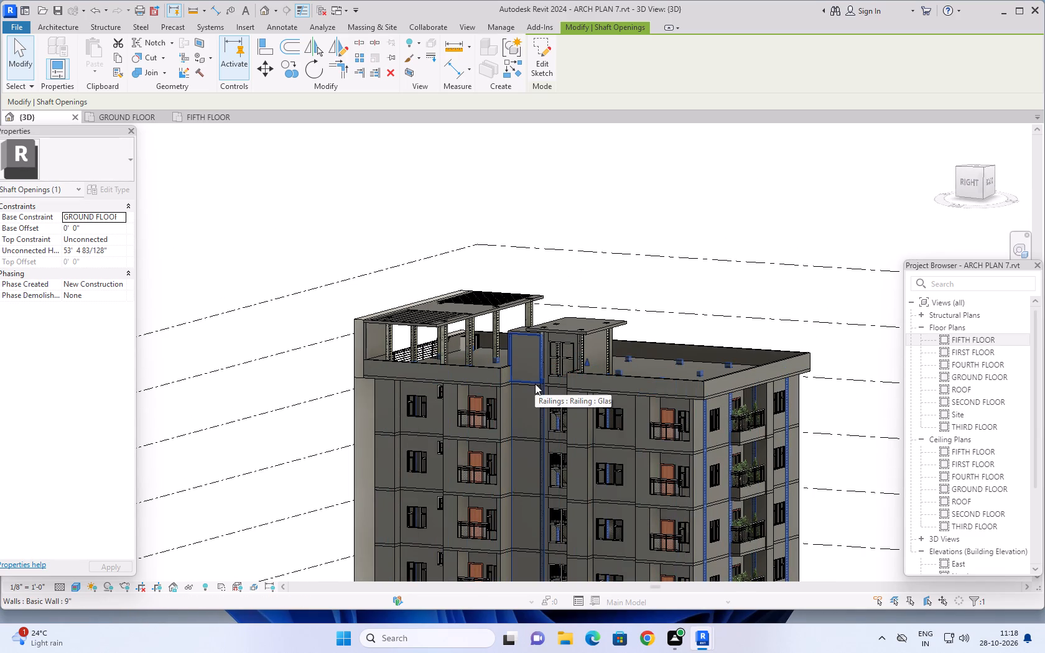
pyautogui.scroll(4, 513, 387)
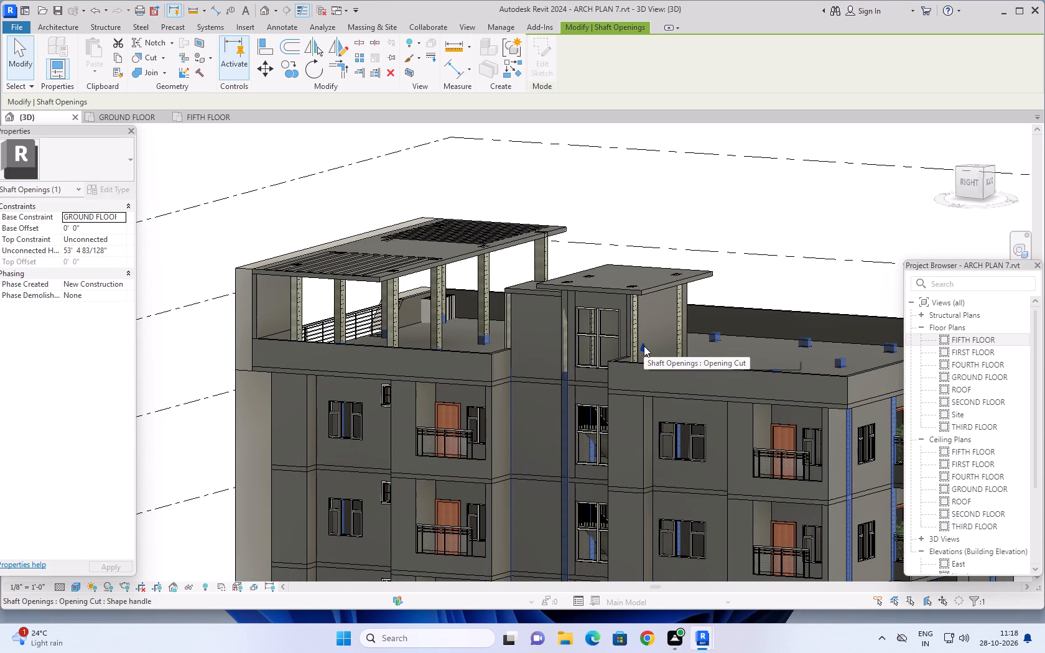
pyautogui.moveTo(644, 346); pyautogui.dragTo(642, 358)
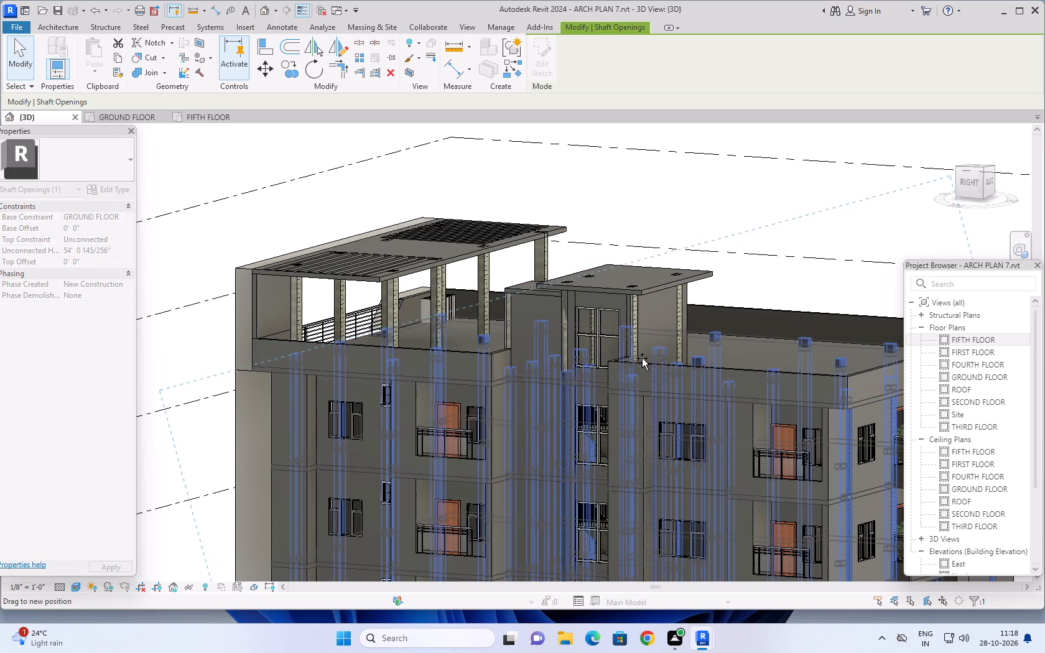
pyautogui.moveTo(642, 358); pyautogui.dragTo(642, 375)
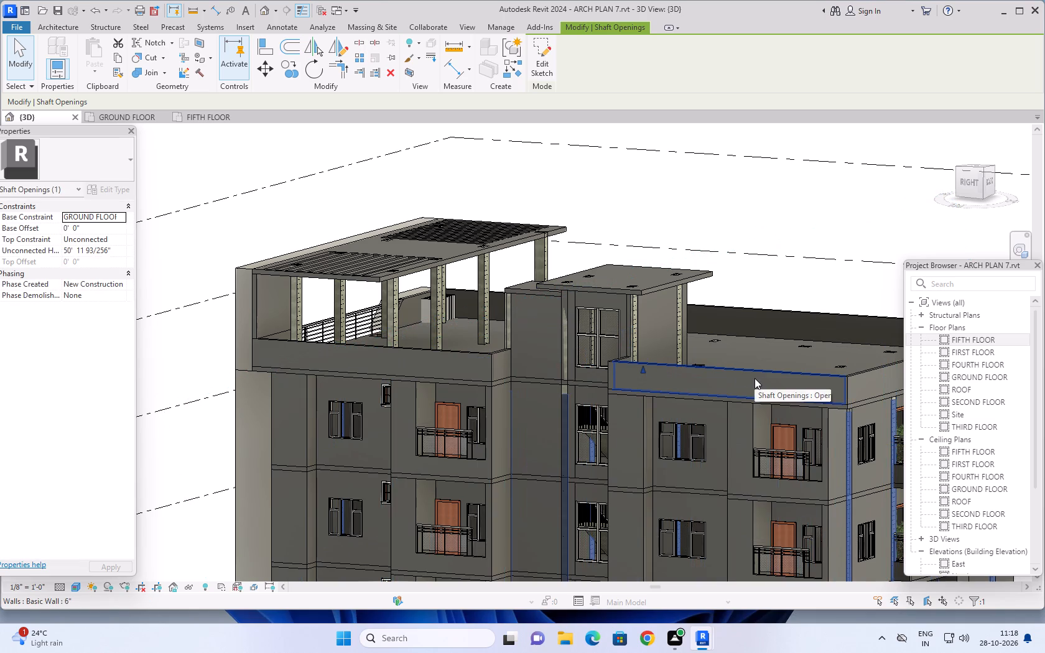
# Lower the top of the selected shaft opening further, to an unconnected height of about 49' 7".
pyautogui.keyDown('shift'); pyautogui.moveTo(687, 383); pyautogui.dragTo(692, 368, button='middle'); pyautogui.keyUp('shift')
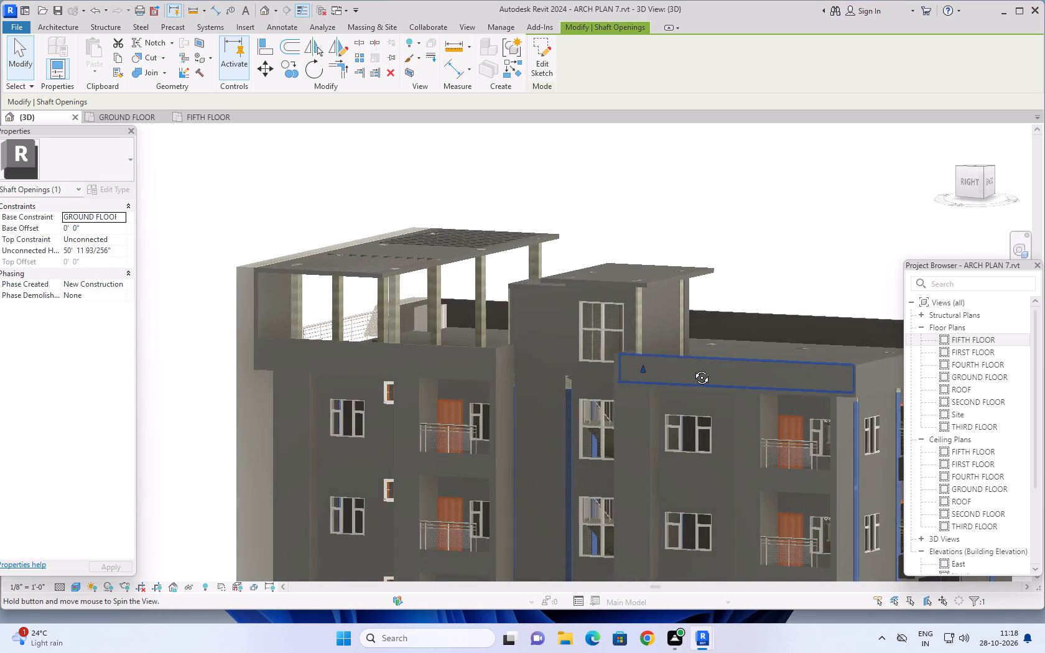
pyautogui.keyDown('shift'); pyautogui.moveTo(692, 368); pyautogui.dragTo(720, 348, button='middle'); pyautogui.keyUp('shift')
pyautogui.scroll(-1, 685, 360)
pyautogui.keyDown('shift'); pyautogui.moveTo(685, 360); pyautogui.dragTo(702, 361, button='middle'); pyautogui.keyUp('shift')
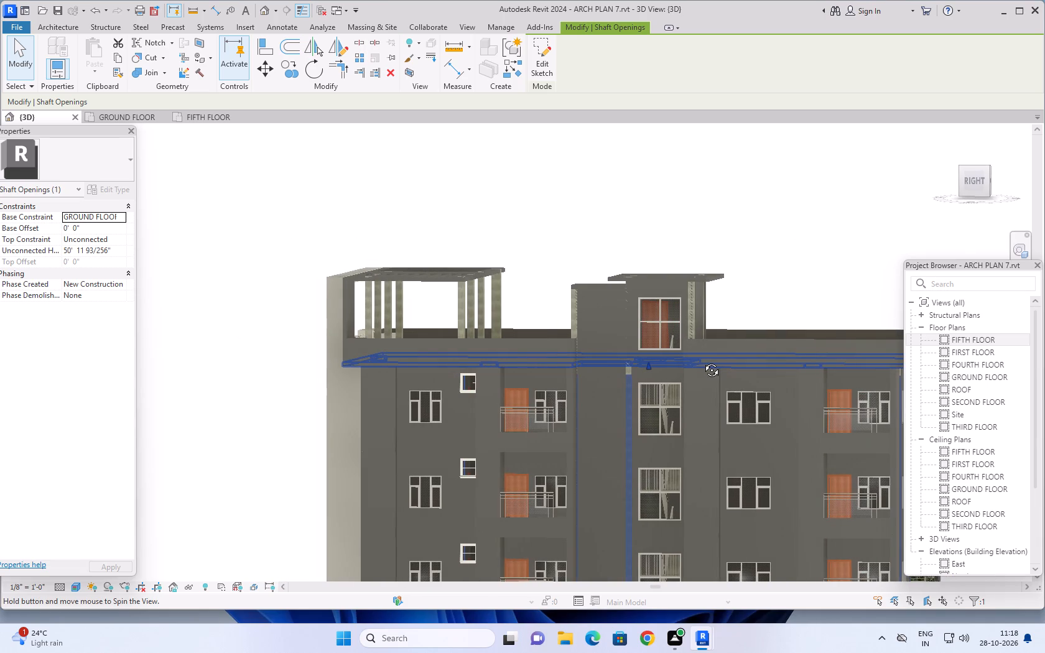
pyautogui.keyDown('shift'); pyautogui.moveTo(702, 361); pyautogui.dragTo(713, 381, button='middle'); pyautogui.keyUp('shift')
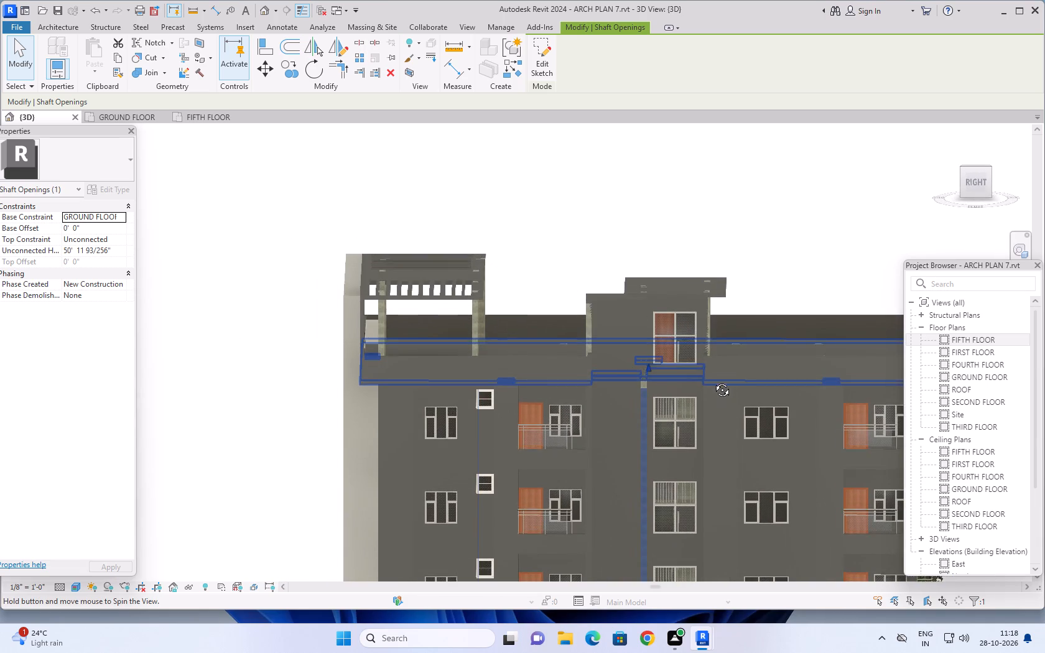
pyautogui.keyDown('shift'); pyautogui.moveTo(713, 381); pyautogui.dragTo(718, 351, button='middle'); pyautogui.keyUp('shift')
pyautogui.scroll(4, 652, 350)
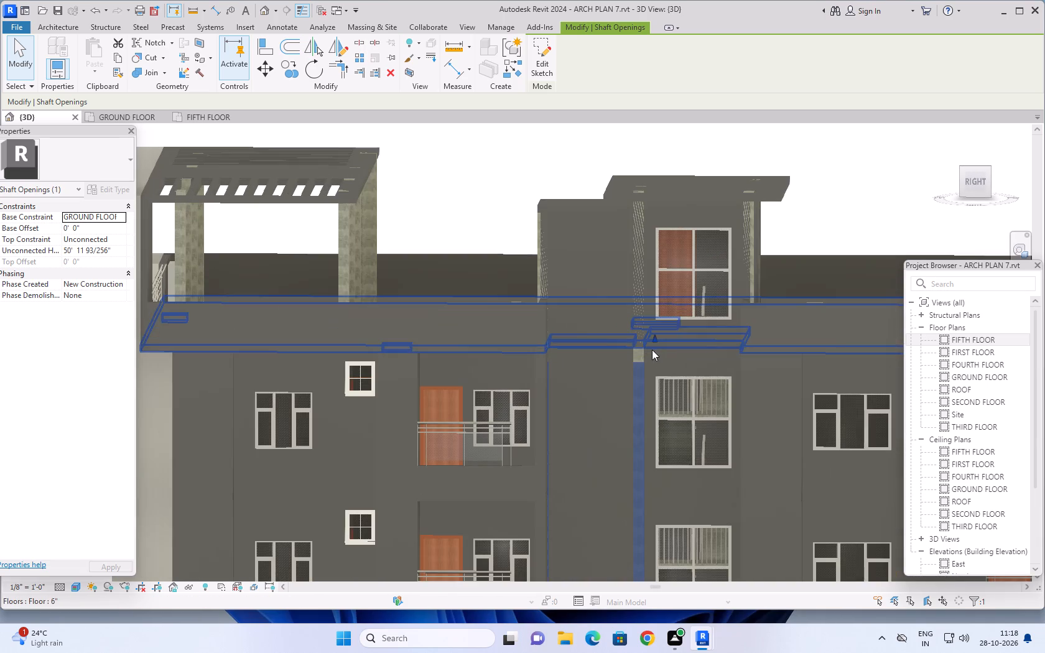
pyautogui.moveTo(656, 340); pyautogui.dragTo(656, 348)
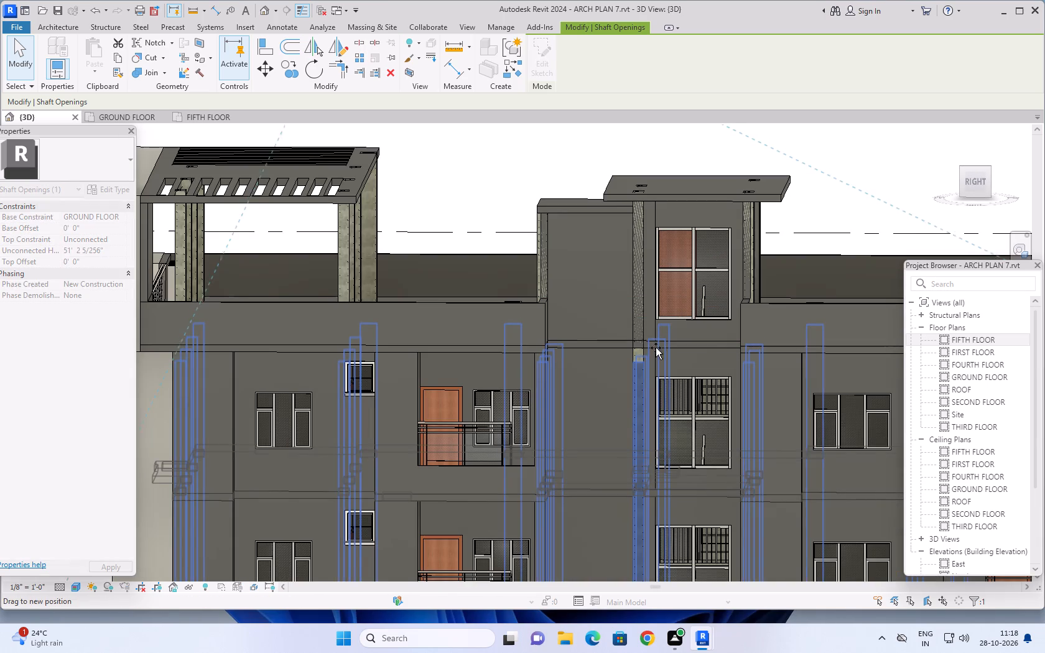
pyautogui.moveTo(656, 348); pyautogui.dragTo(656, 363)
# Raise the top of the selected shaft opening from below the fifth floor toward the roof terrace level, and deselect it.
pyautogui.scroll(1, 656, 363)
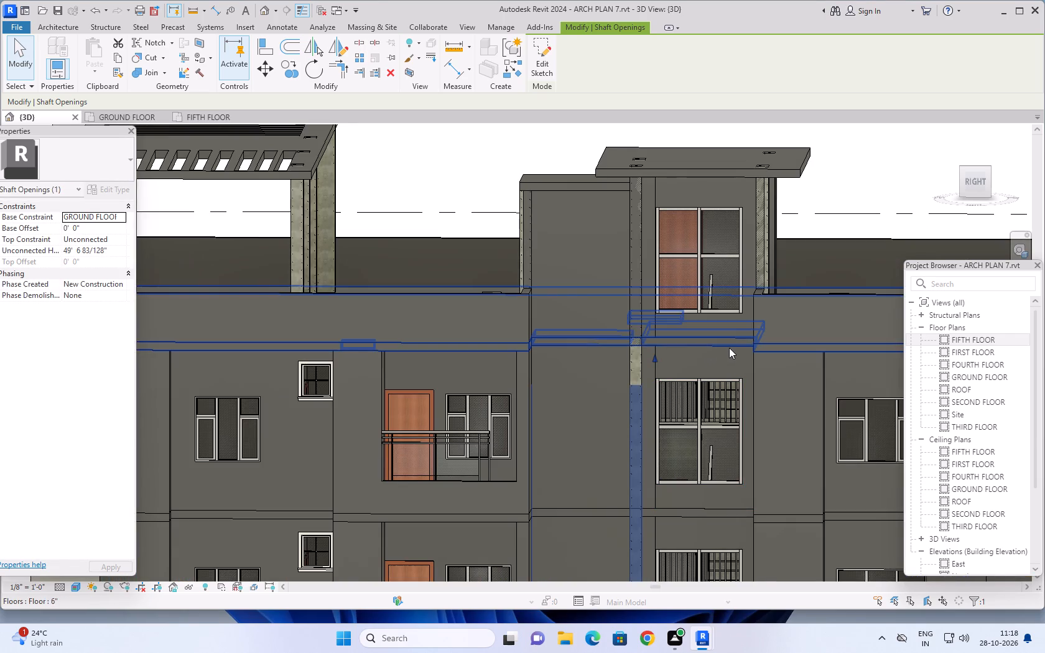
pyautogui.scroll(-6, 736, 347)
pyautogui.keyDown('shift'); pyautogui.moveTo(751, 364); pyautogui.dragTo(671, 425, button='middle'); pyautogui.keyUp('shift')
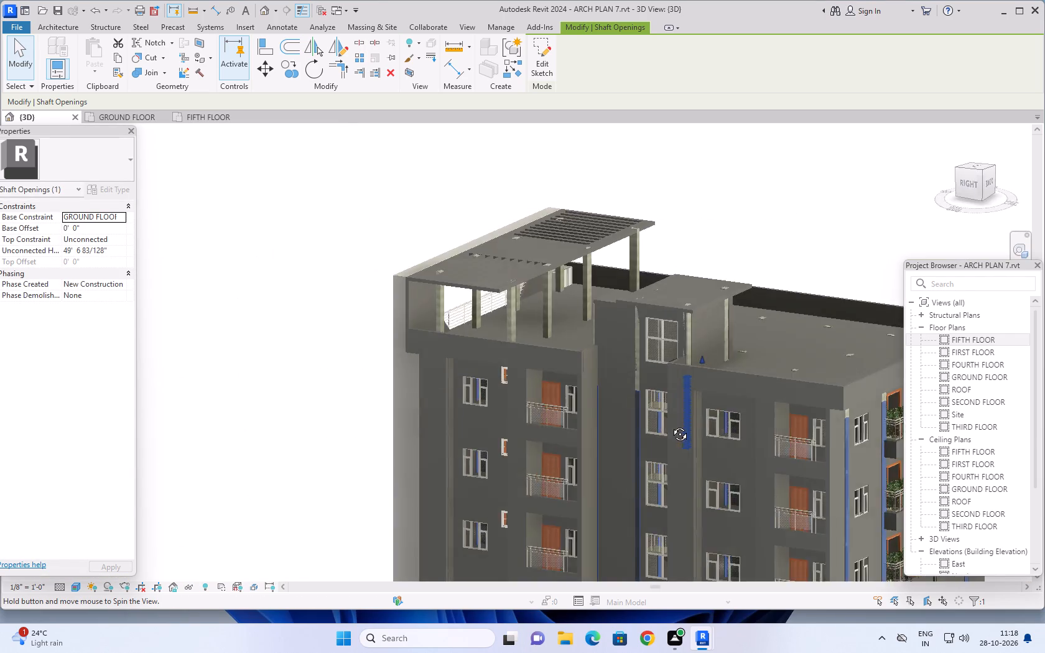
pyautogui.keyDown('shift'); pyautogui.moveTo(671, 425); pyautogui.dragTo(588, 442, button='middle'); pyautogui.keyUp('shift')
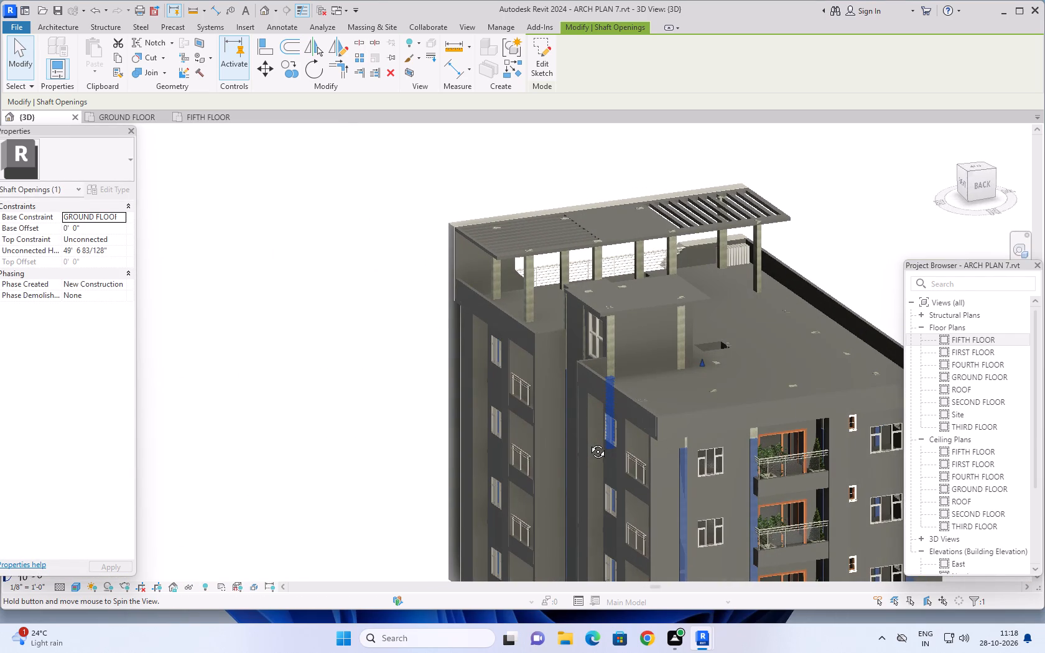
pyautogui.keyDown('shift'); pyautogui.moveTo(588, 442); pyautogui.dragTo(734, 398, button='middle'); pyautogui.keyUp('shift')
pyautogui.scroll(4, 699, 374)
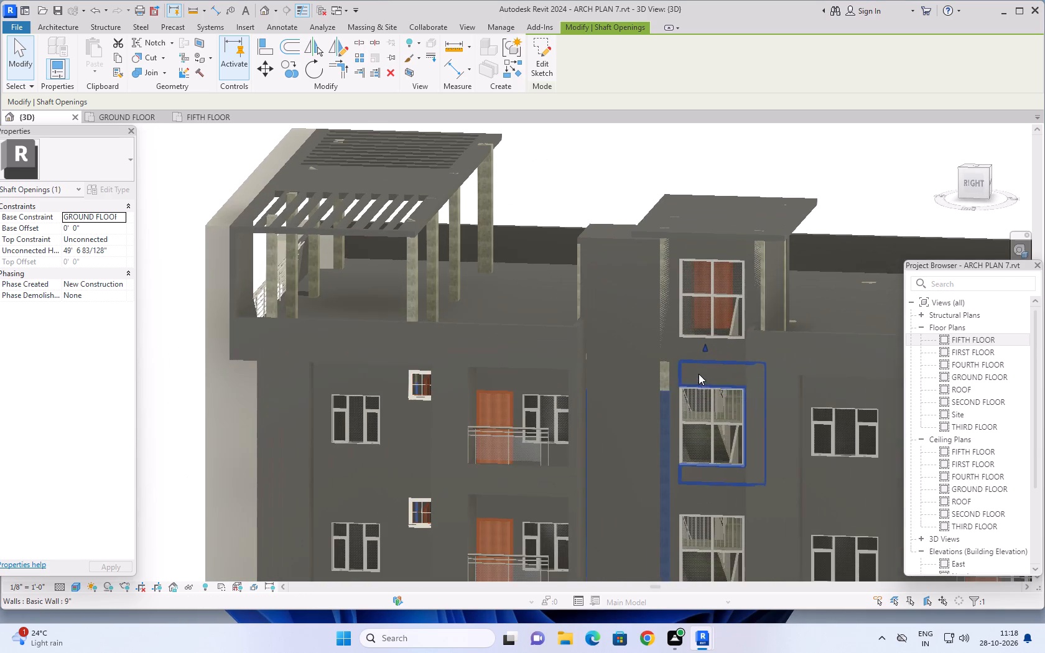
pyautogui.moveTo(705, 348); pyautogui.dragTo(705, 341)
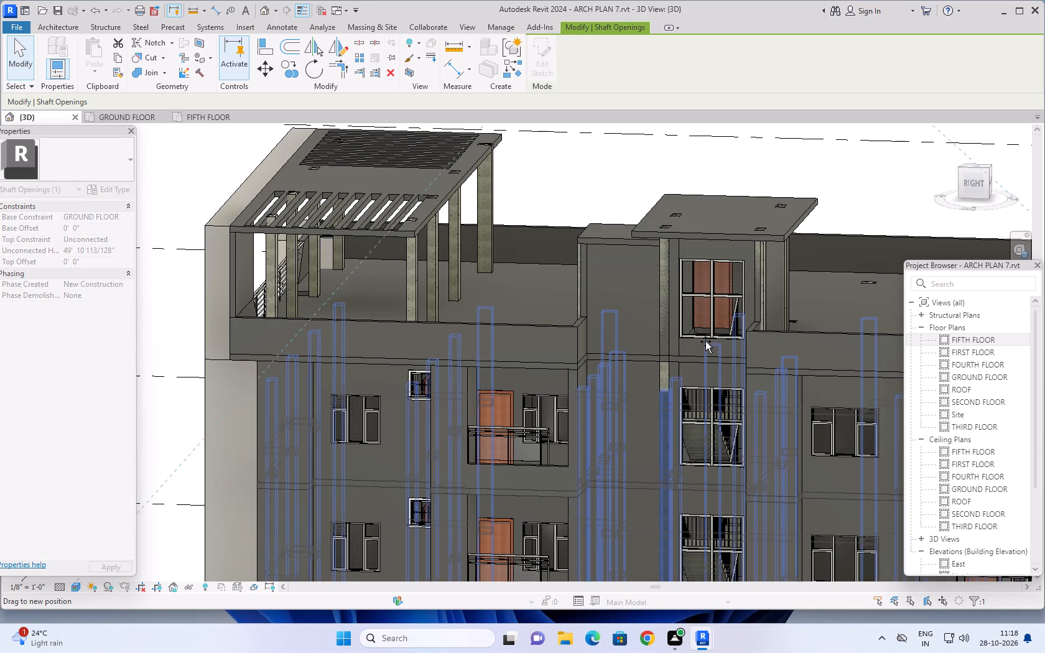
pyautogui.moveTo(705, 341); pyautogui.dragTo(710, 310)
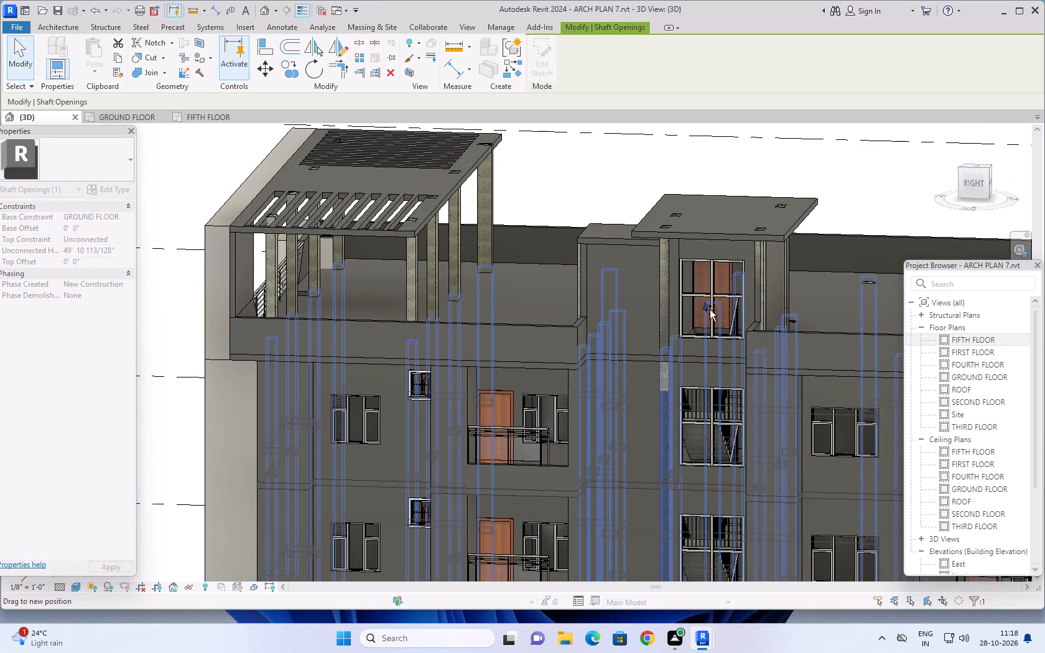
pyautogui.moveTo(710, 310); pyautogui.dragTo(710, 312)
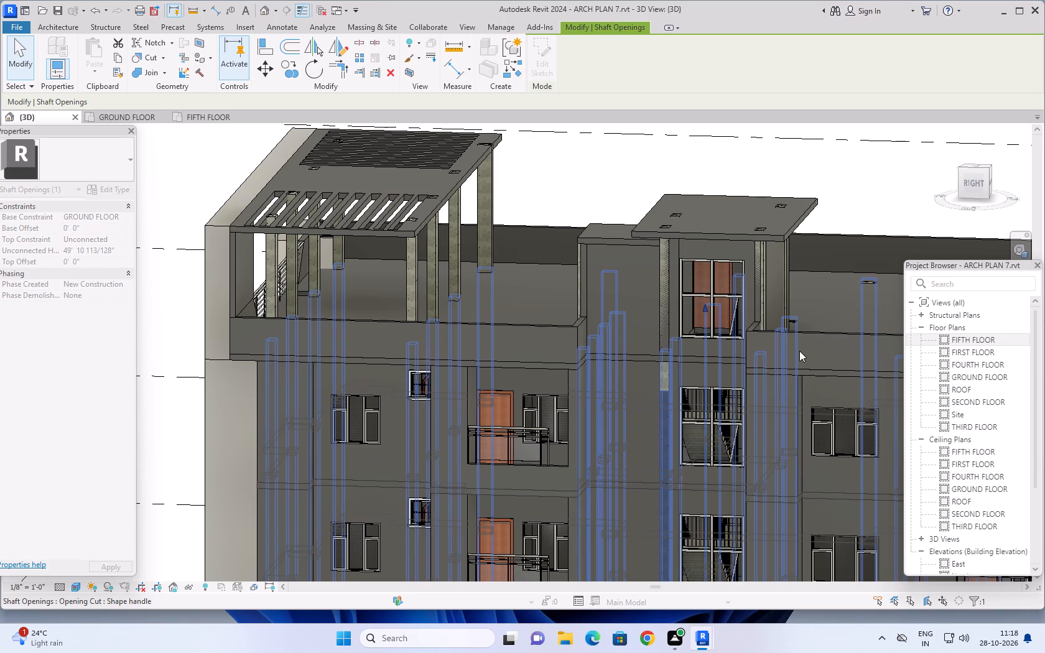
pyautogui.press('Escape')
pyautogui.press('Escape')
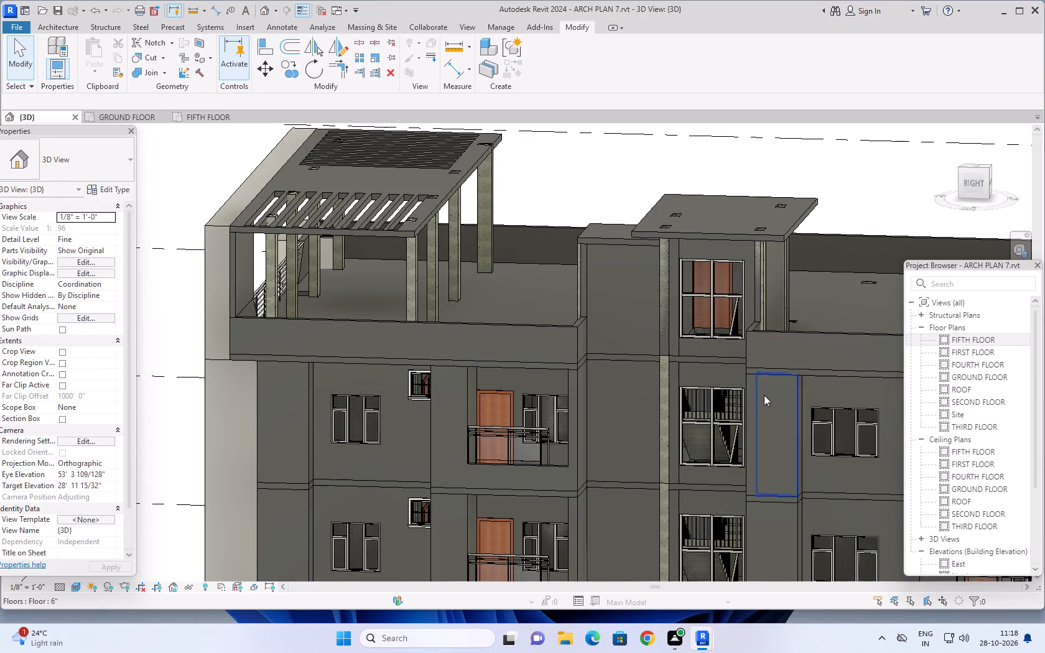
# Examine the roof terrace, the stair block roof and the building's front and side facades in the 3D view.
pyautogui.scroll(-5, 483, 433)
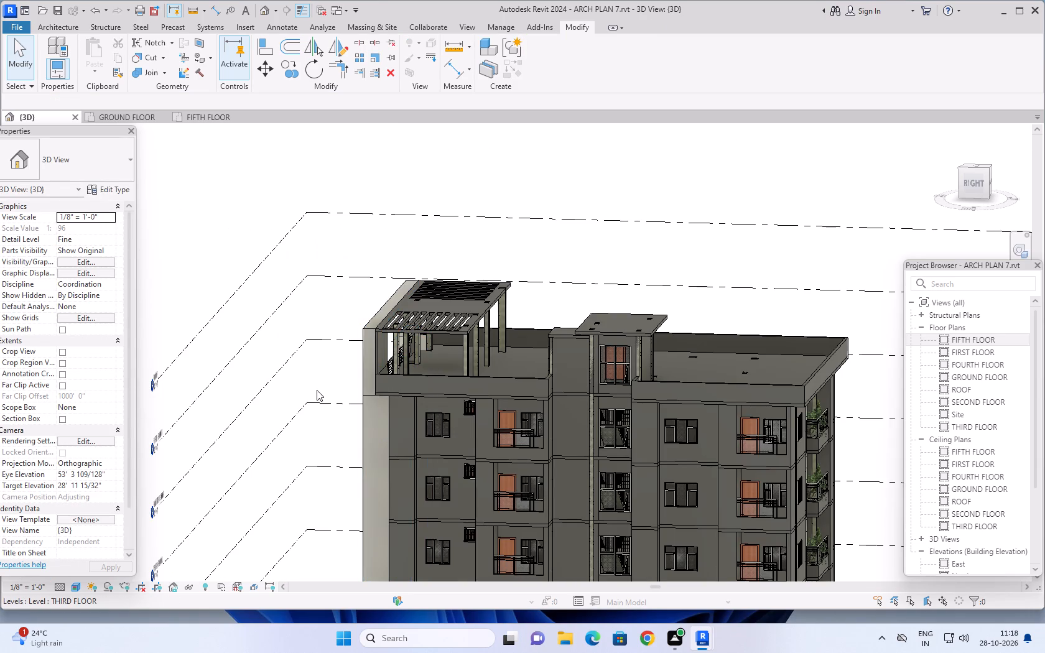
pyautogui.moveTo(316, 387); pyautogui.dragTo(650, 433, button='middle')
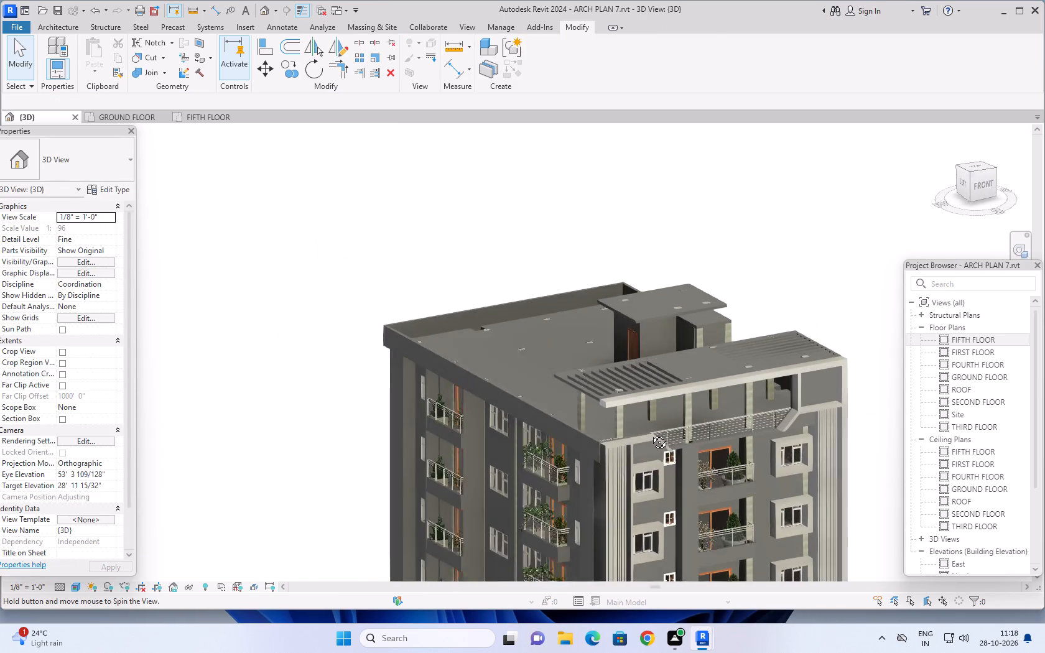
pyautogui.moveTo(650, 433); pyautogui.dragTo(662, 431, button='middle')
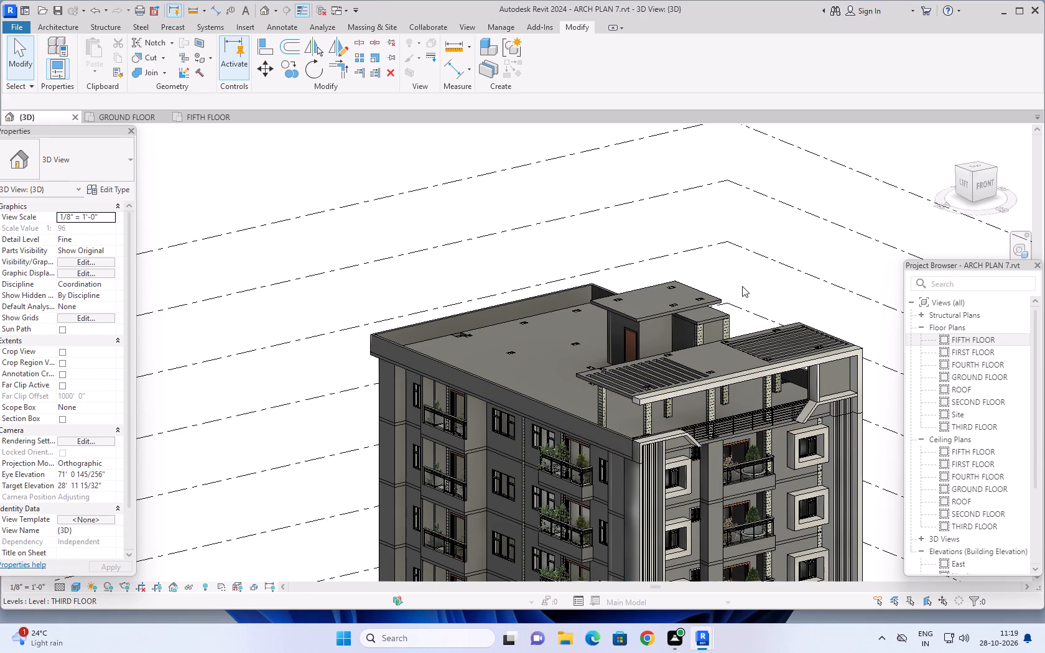
pyautogui.moveTo(768, 292); pyautogui.dragTo(688, 269, button='middle')
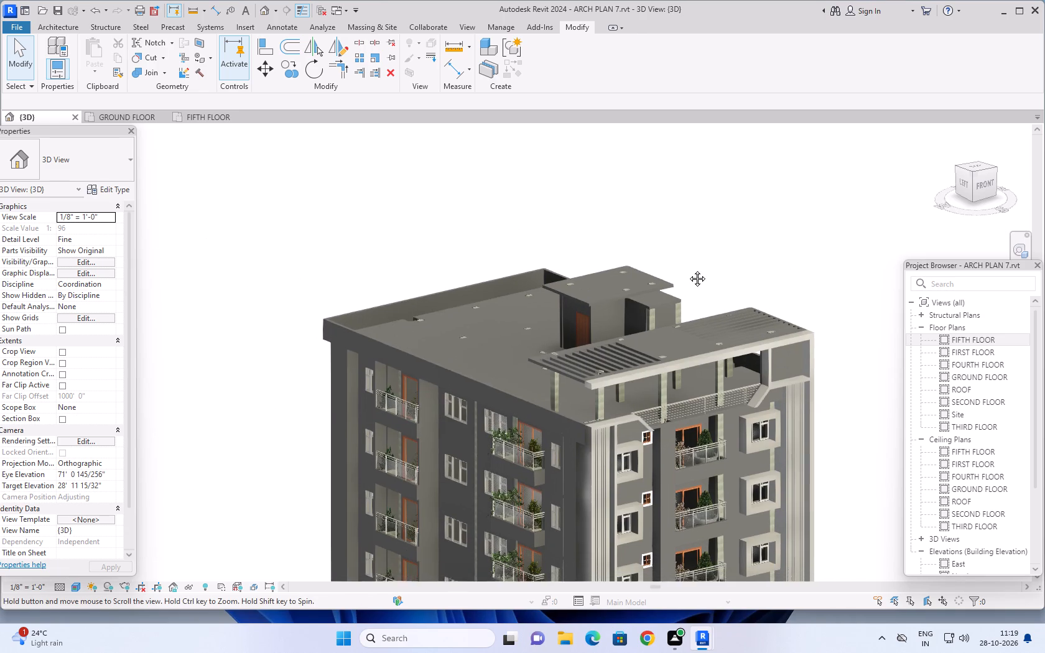
pyautogui.moveTo(688, 269); pyautogui.dragTo(664, 262, button='middle')
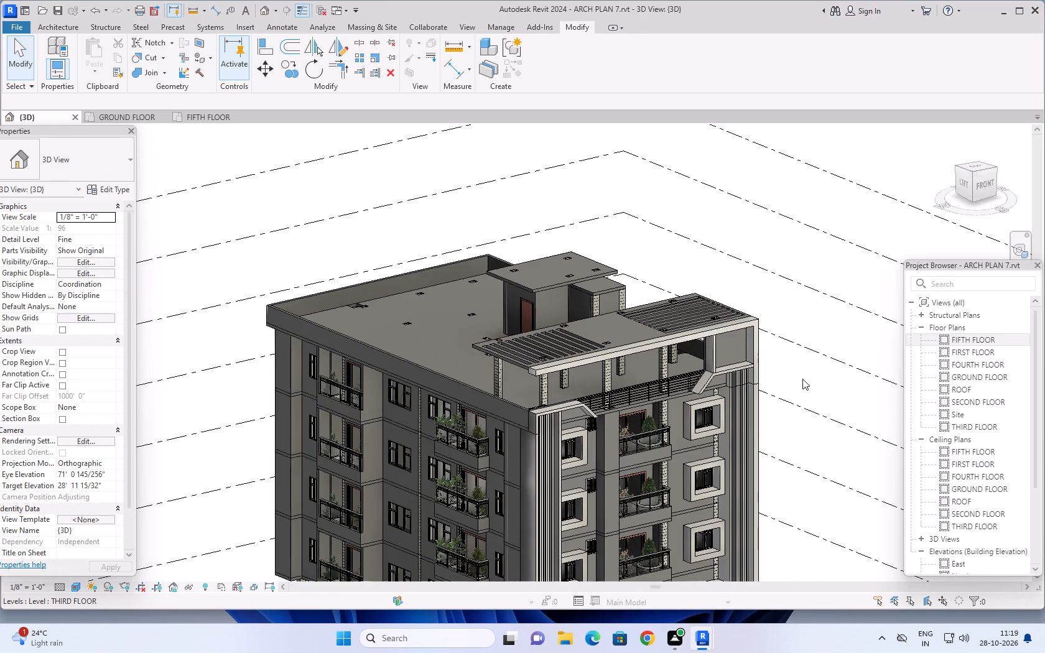
pyautogui.moveTo(806, 448); pyautogui.dragTo(791, 389, button='middle')
pyautogui.moveTo(775, 509); pyautogui.dragTo(773, 504, button='middle')
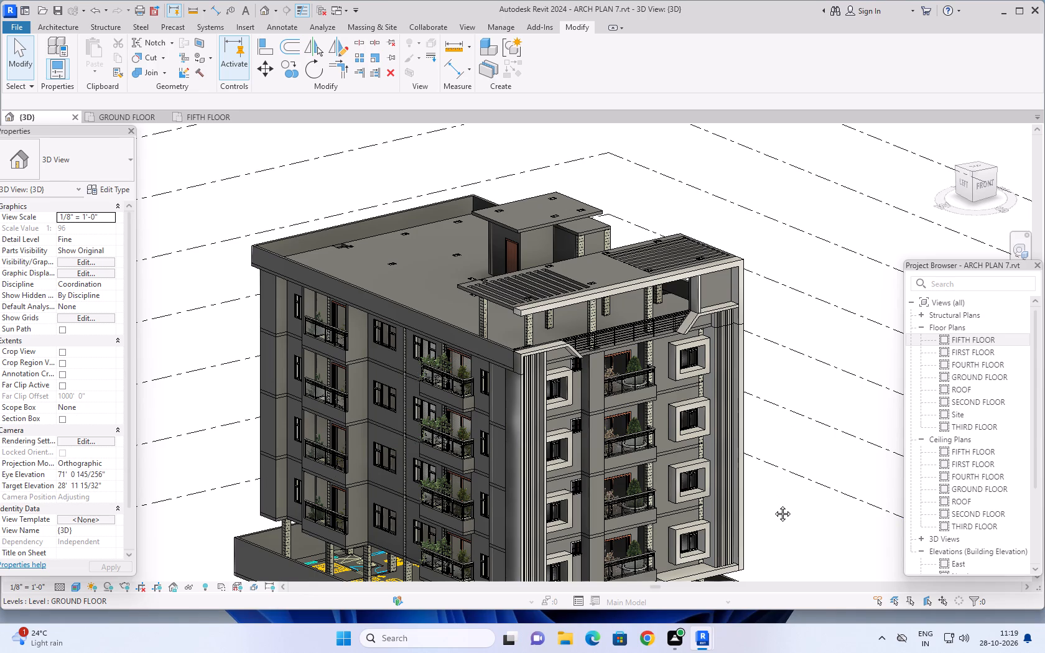
pyautogui.moveTo(773, 504); pyautogui.dragTo(771, 447, button='middle')
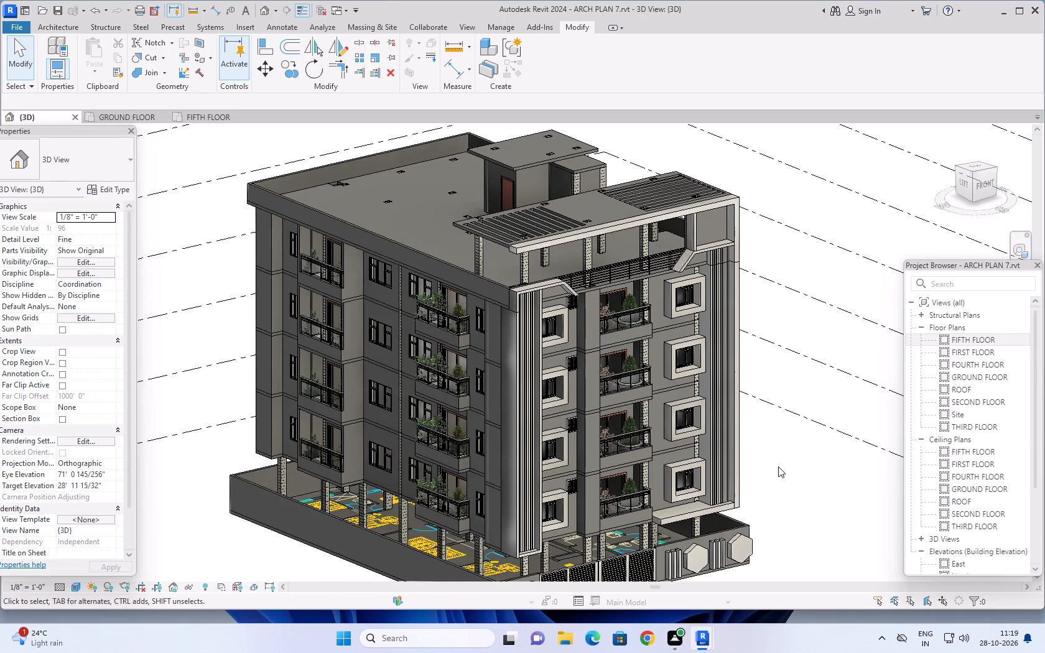
pyautogui.moveTo(778, 468); pyautogui.dragTo(750, 417, button='middle')
pyautogui.moveTo(750, 417); pyautogui.dragTo(743, 455, button='middle')
# Inspect the potted Chinese Juniper on the second-floor front balcony by selecting it, and clear the selection.
pyautogui.scroll(9, 578, 453)
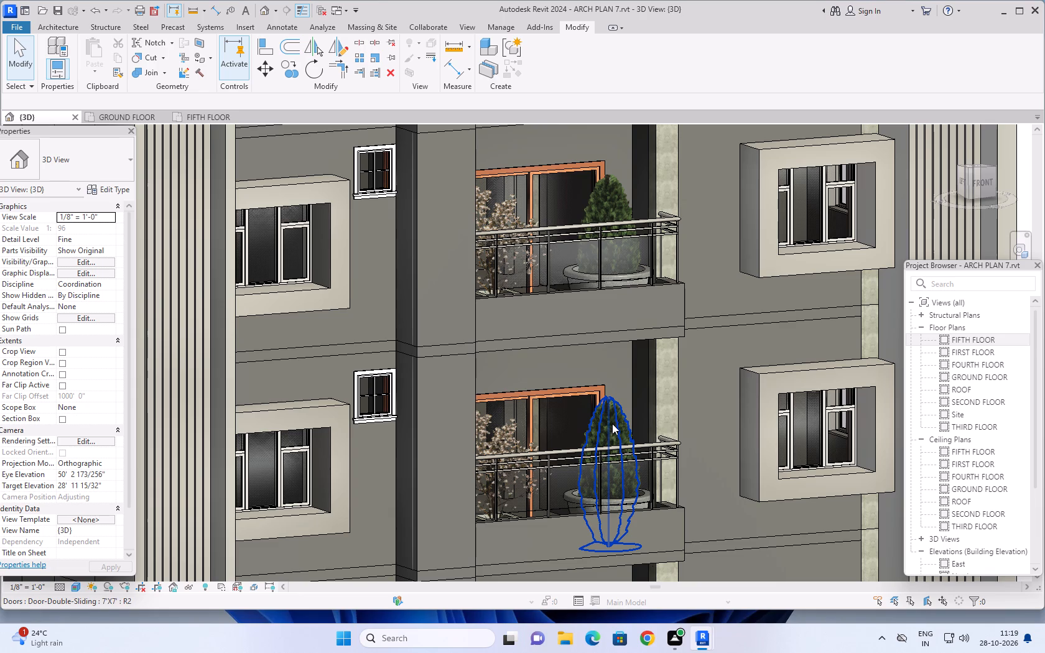
pyautogui.click(612, 424)
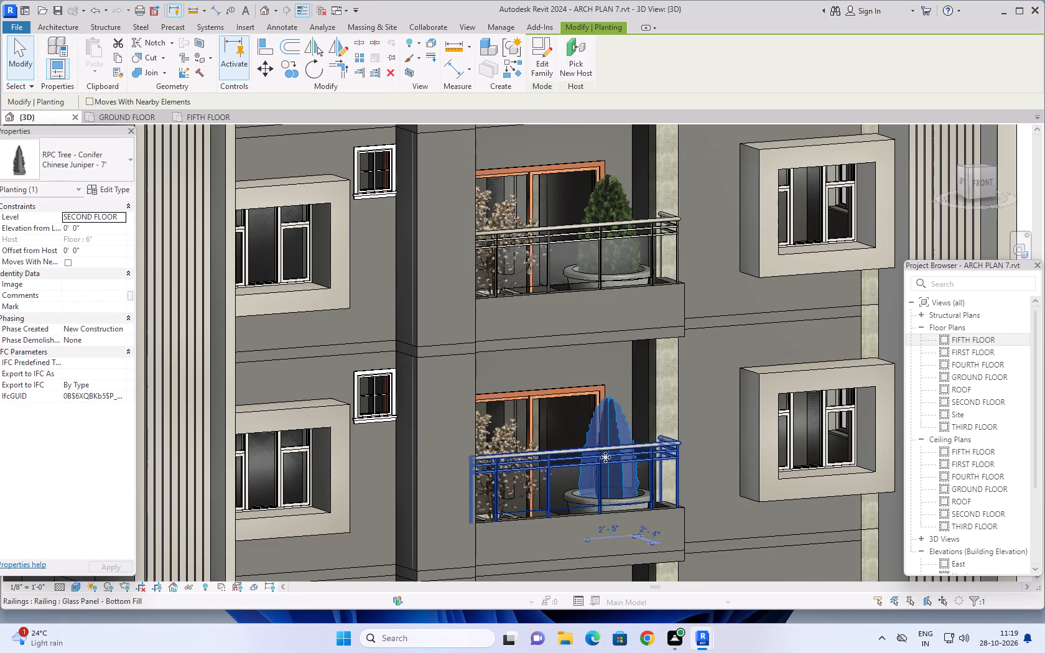
pyautogui.scroll(-2, 603, 450)
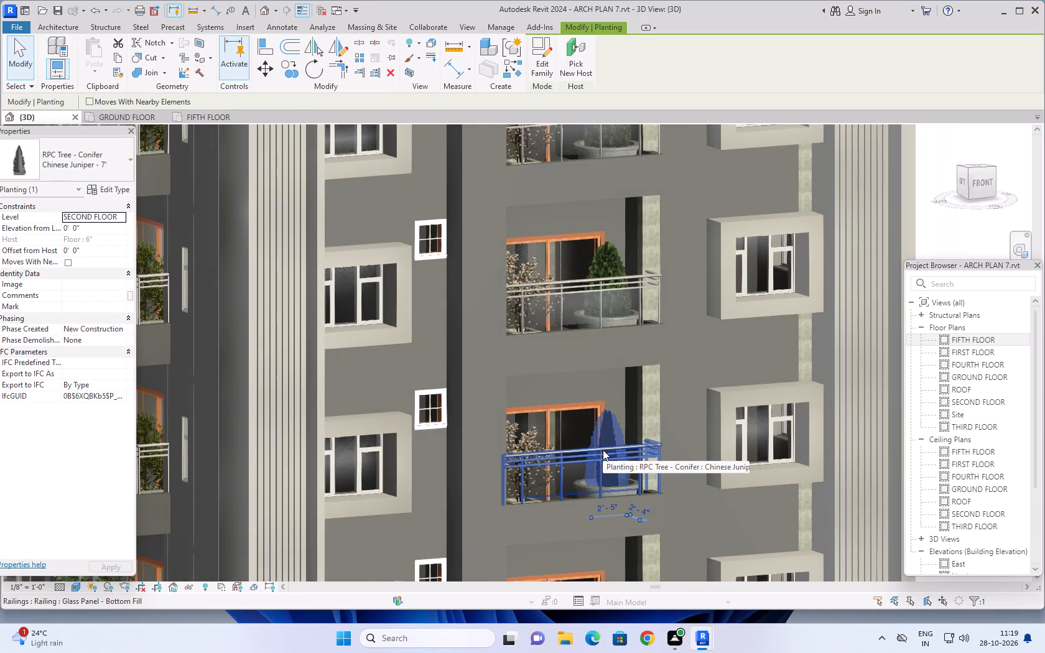
pyautogui.scroll(-6, 603, 450)
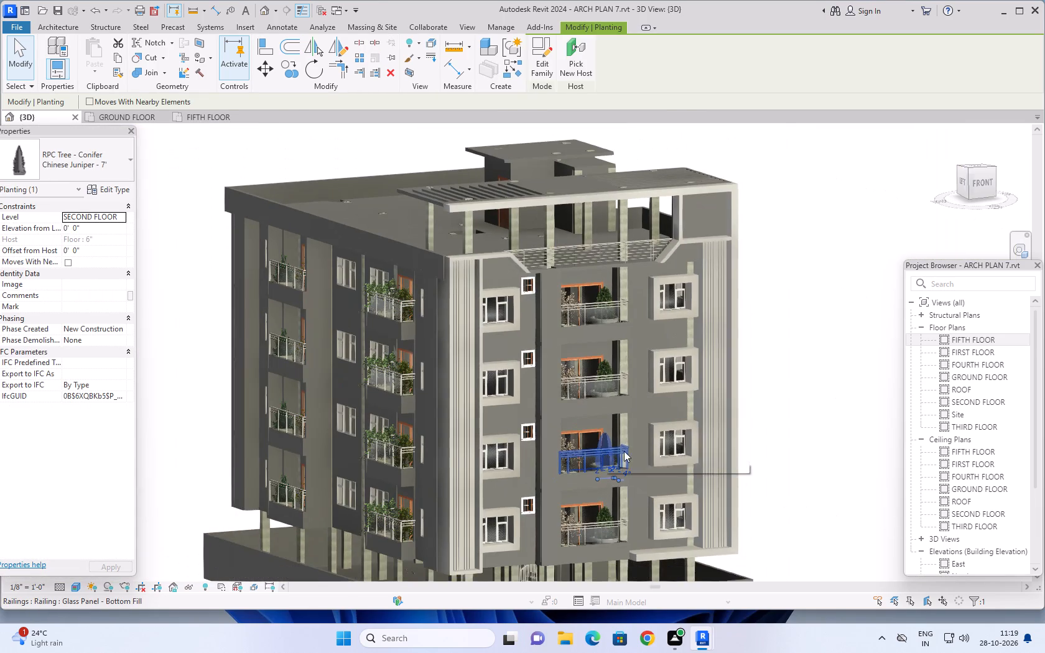
pyautogui.press('Escape')
pyautogui.press('Escape')
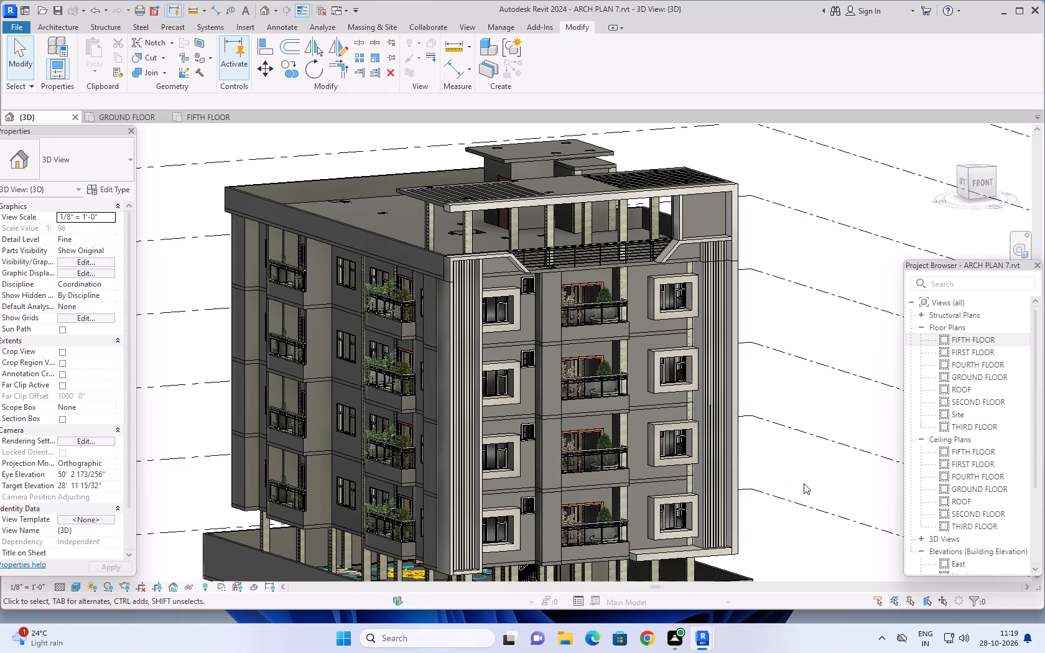
# Examine the whole building with its compound wall and gate from the front corner and the front.
pyautogui.moveTo(806, 479); pyautogui.dragTo(759, 420, button='middle')
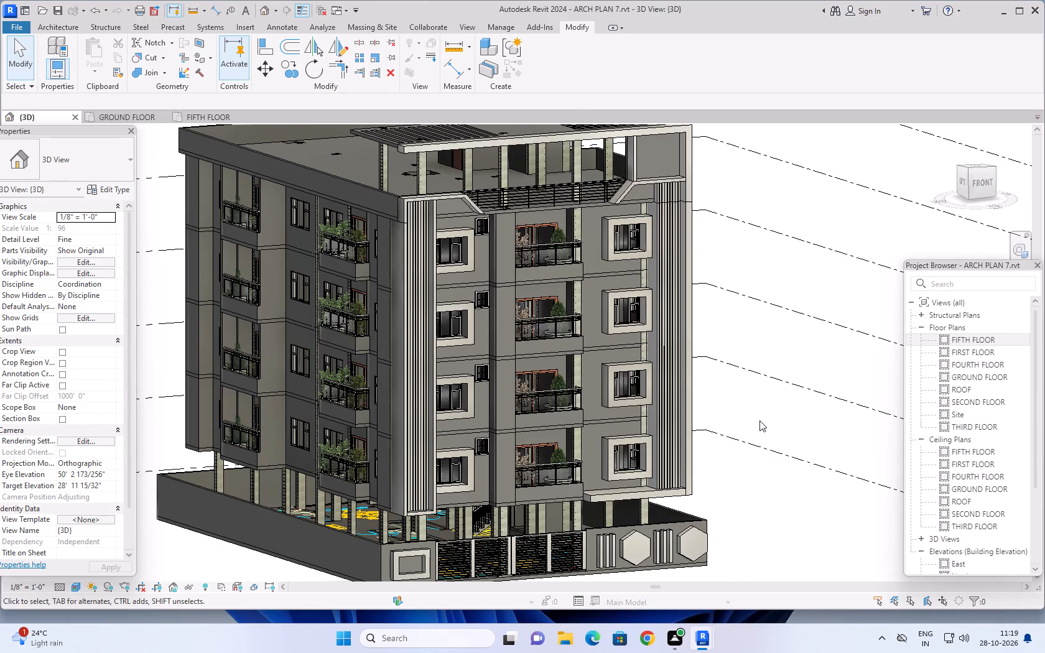
pyautogui.moveTo(738, 401); pyautogui.dragTo(748, 438, button='middle')
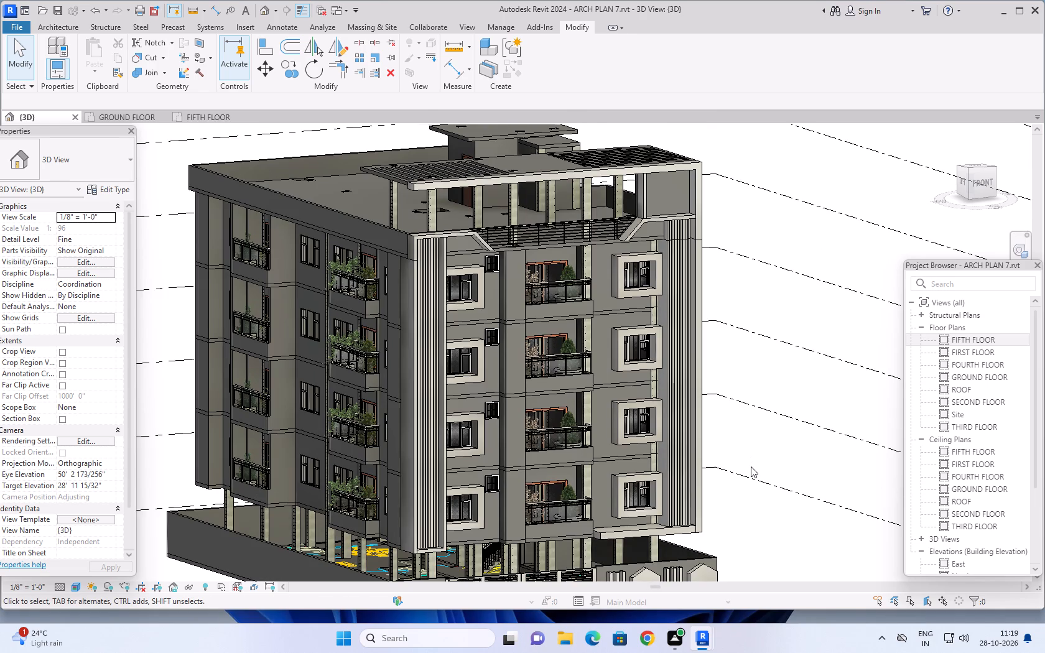
pyautogui.scroll(-1, 751, 466)
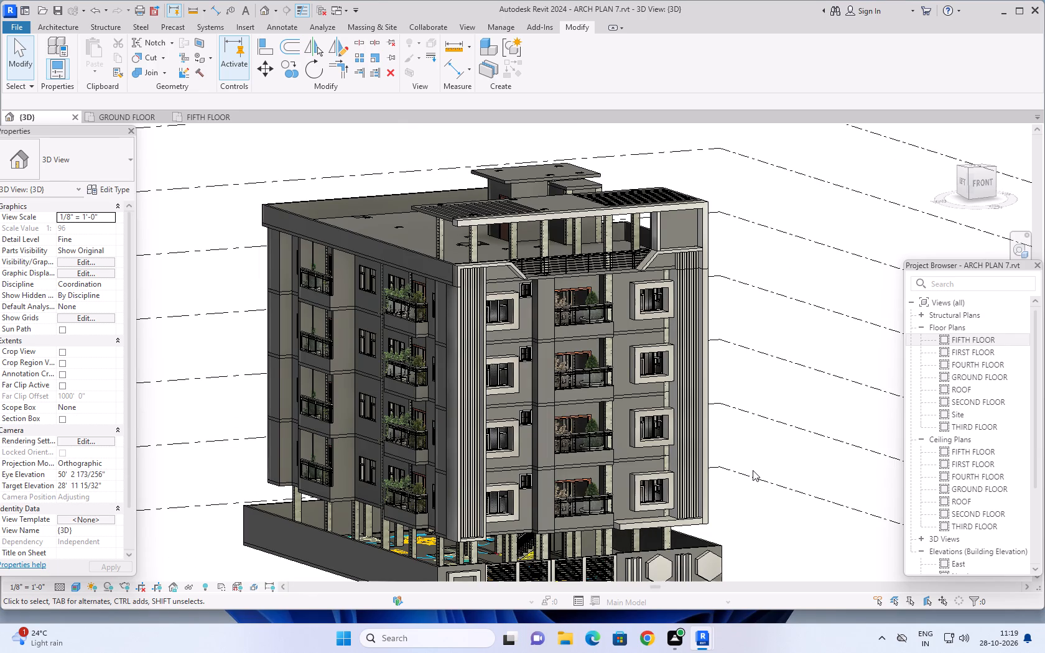
pyautogui.moveTo(750, 499); pyautogui.dragTo(739, 448, button='middle')
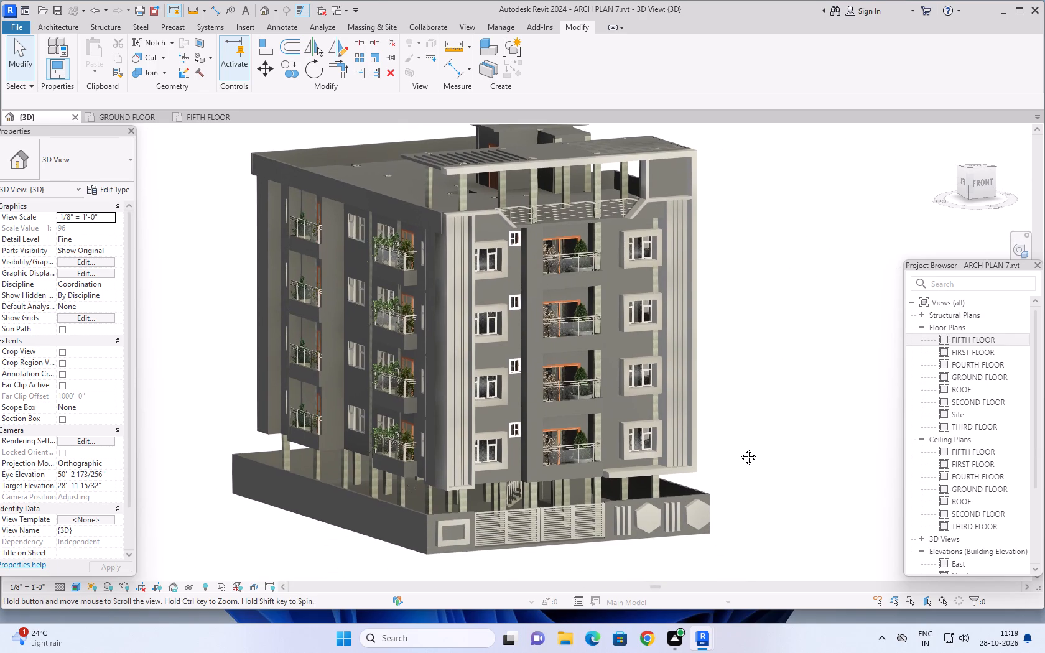
pyautogui.moveTo(739, 448); pyautogui.dragTo(737, 460, button='middle')
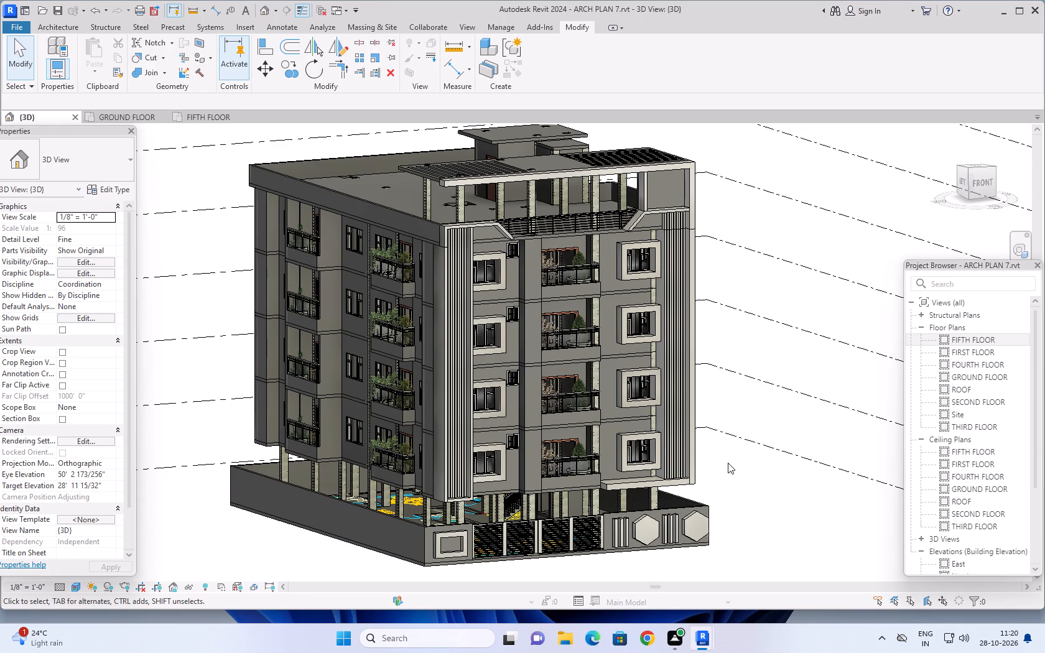
pyautogui.keyDown('shift'); pyautogui.moveTo(740, 475); pyautogui.dragTo(728, 495, button='middle'); pyautogui.keyUp('shift')
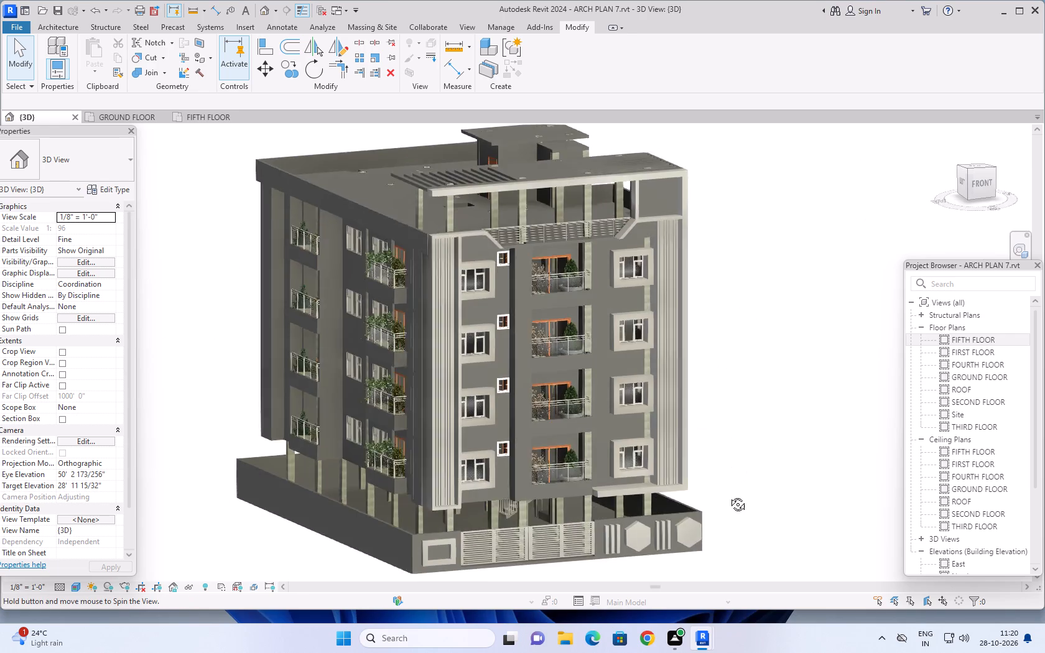
pyautogui.keyDown('shift'); pyautogui.moveTo(728, 495); pyautogui.dragTo(723, 514, button='middle'); pyautogui.keyUp('shift')
pyautogui.keyDown('shift'); pyautogui.moveTo(753, 497); pyautogui.dragTo(727, 438, button='middle'); pyautogui.keyUp('shift')
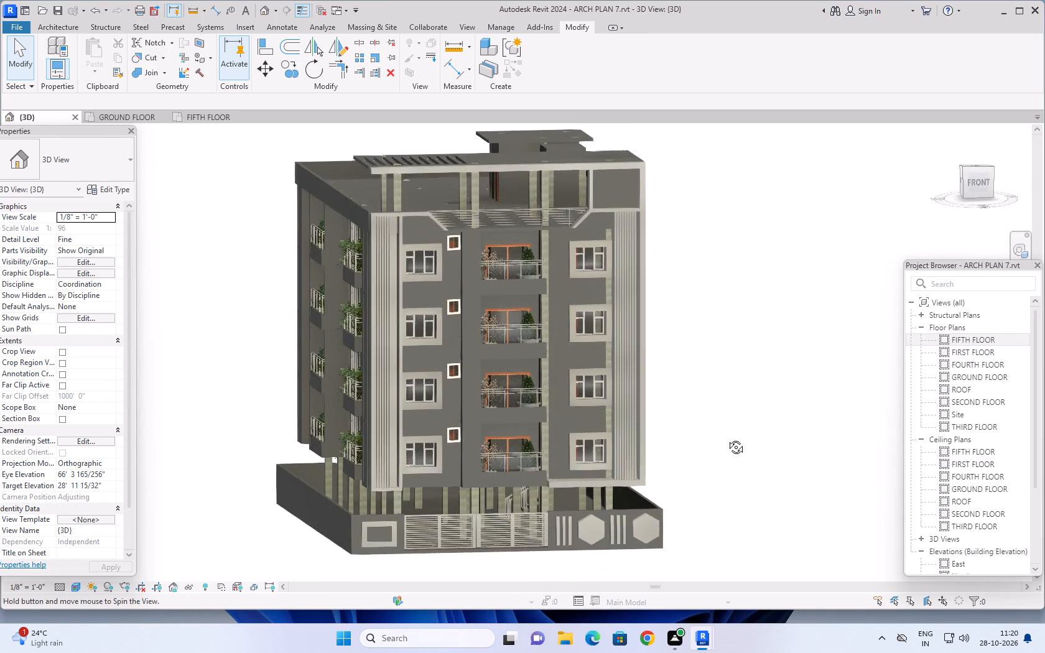
pyautogui.keyDown('shift'); pyautogui.moveTo(727, 438); pyautogui.dragTo(726, 437, button='middle'); pyautogui.keyUp('shift')
pyautogui.scroll(-2, 726, 437)
pyautogui.moveTo(736, 445); pyautogui.dragTo(766, 488, button='middle')
pyautogui.keyDown('shift'); pyautogui.moveTo(765, 488); pyautogui.dragTo(746, 484, button='middle'); pyautogui.keyUp('shift')
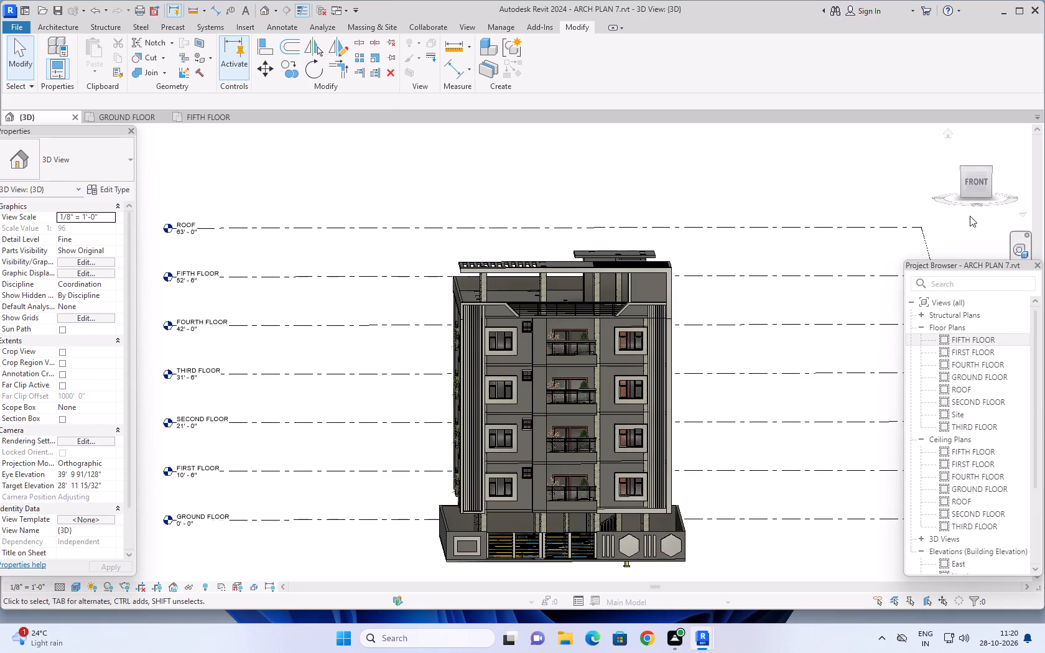
# Orient the 3D view to the straight front and examine the full front facade against the floor levels.
pyautogui.click(975, 181)
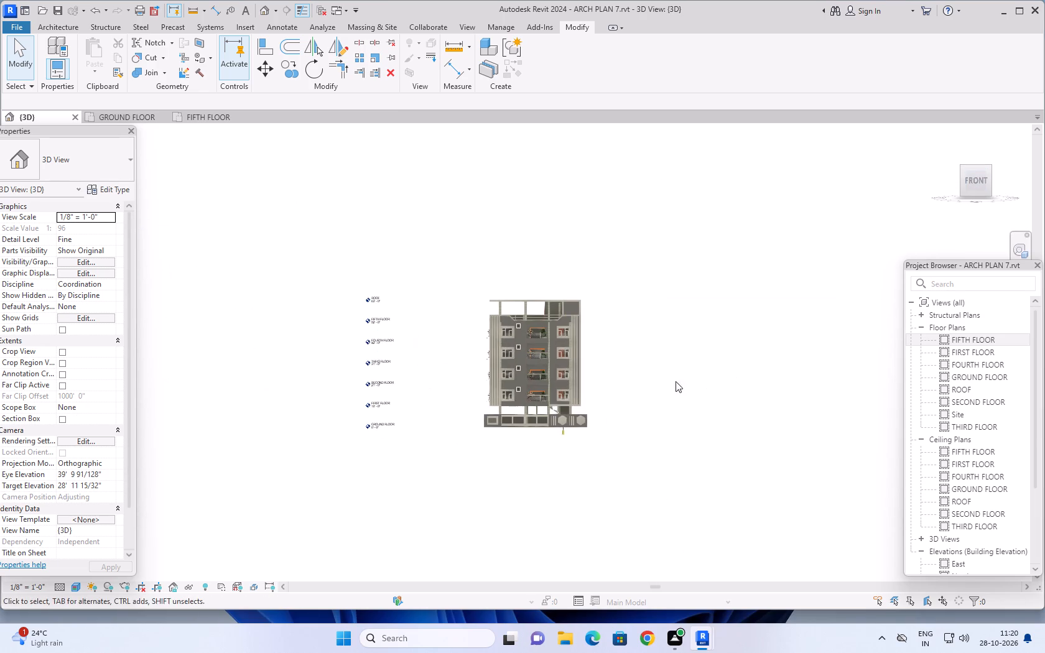
pyautogui.scroll(4, 633, 331)
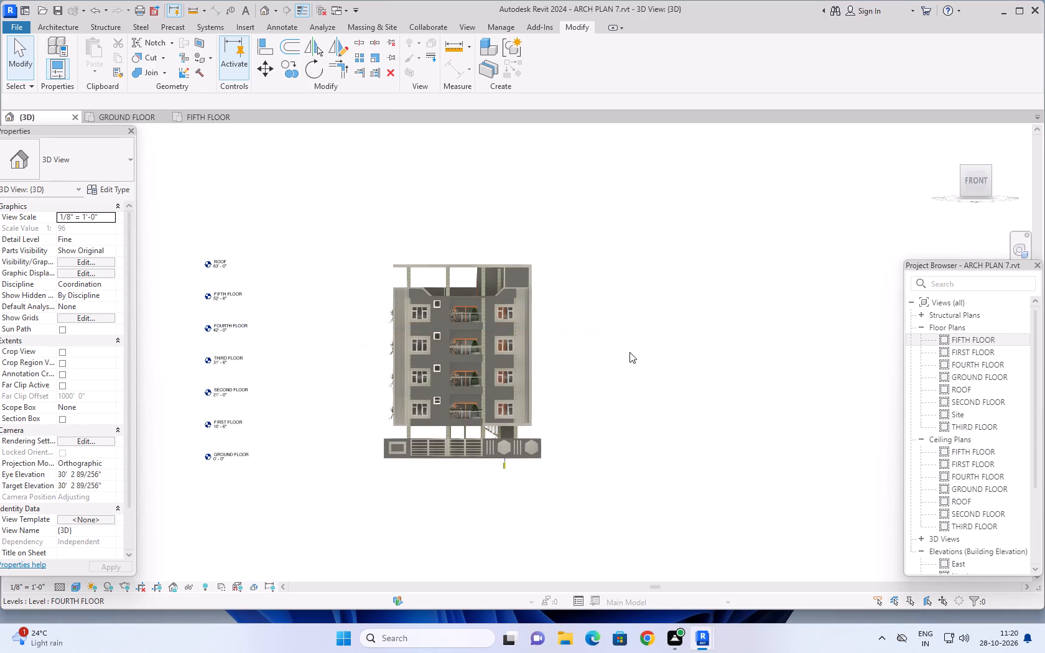
pyautogui.scroll(2, 629, 352)
pyautogui.moveTo(541, 347); pyautogui.dragTo(560, 354, button='middle')
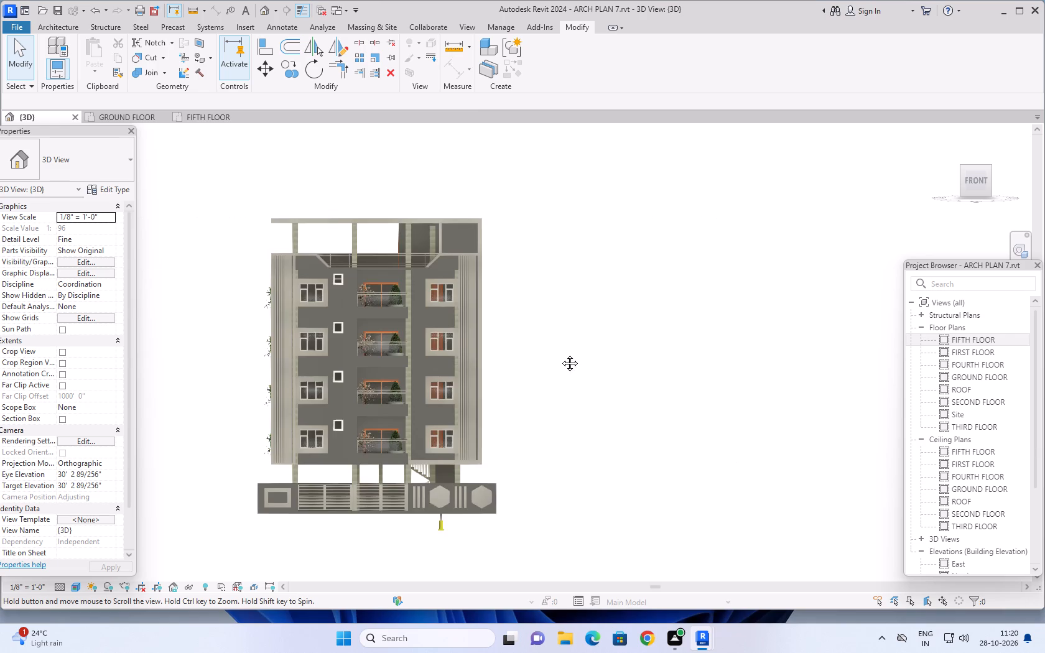
pyautogui.moveTo(560, 354); pyautogui.dragTo(722, 380, button='middle')
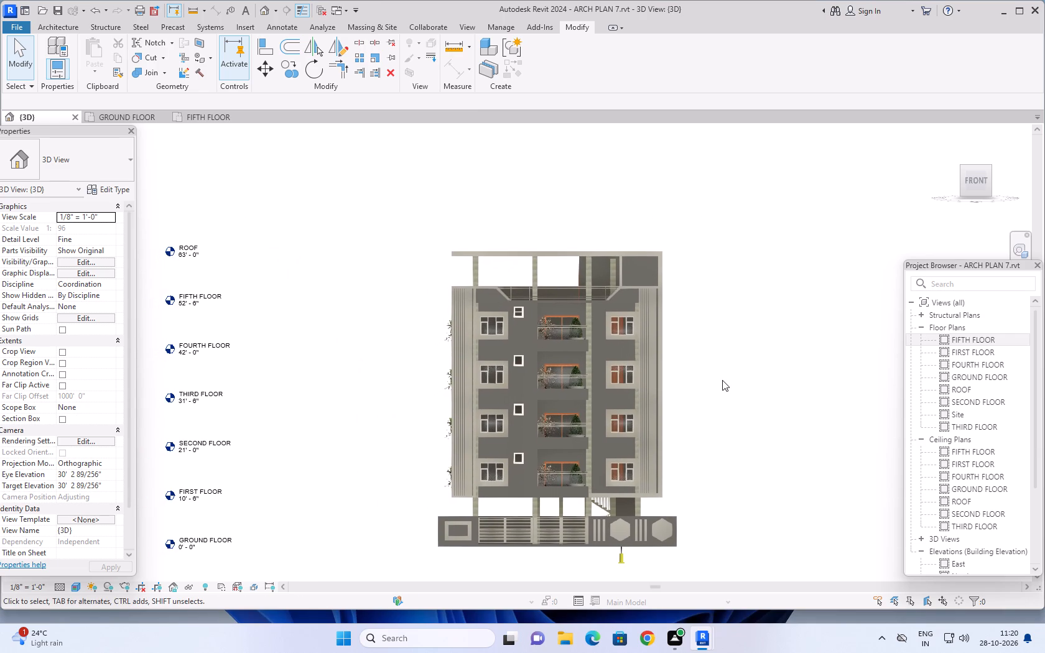
pyautogui.scroll(2, 722, 380)
pyautogui.moveTo(725, 380); pyautogui.dragTo(799, 377, button='middle')
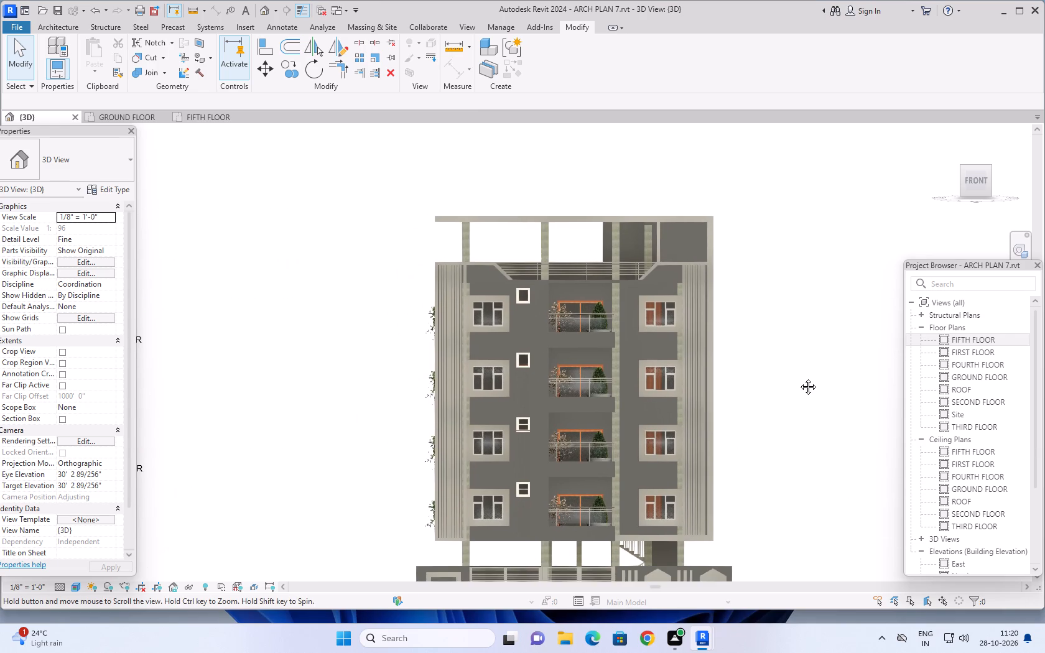
pyautogui.moveTo(799, 377); pyautogui.dragTo(778, 356, button='middle')
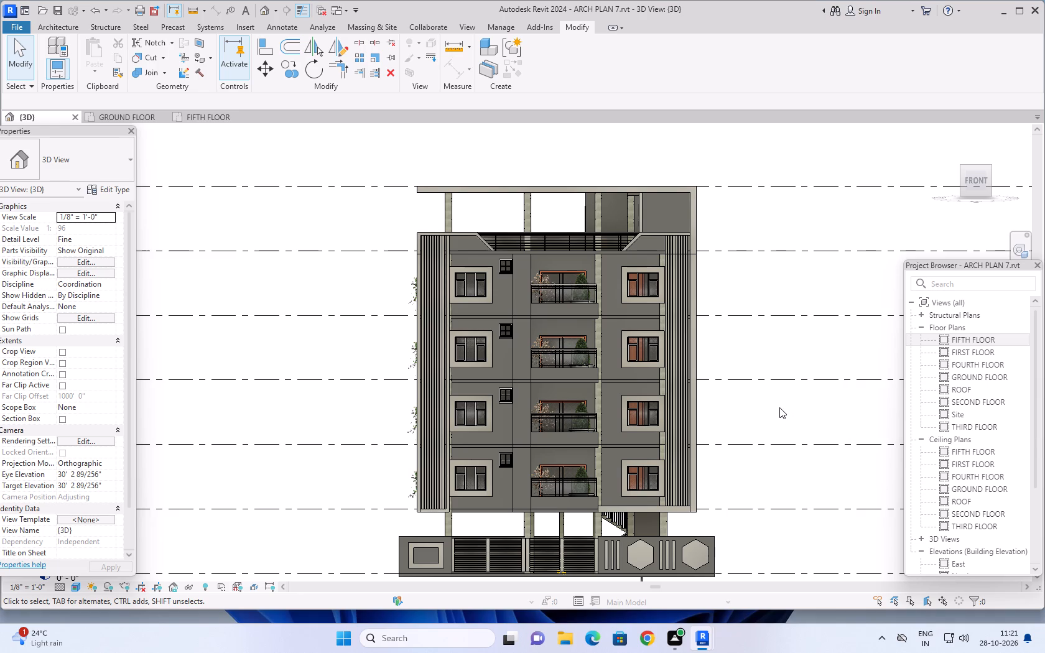
pyautogui.scroll(-1, 779, 407)
pyautogui.scroll(1, 779, 407)
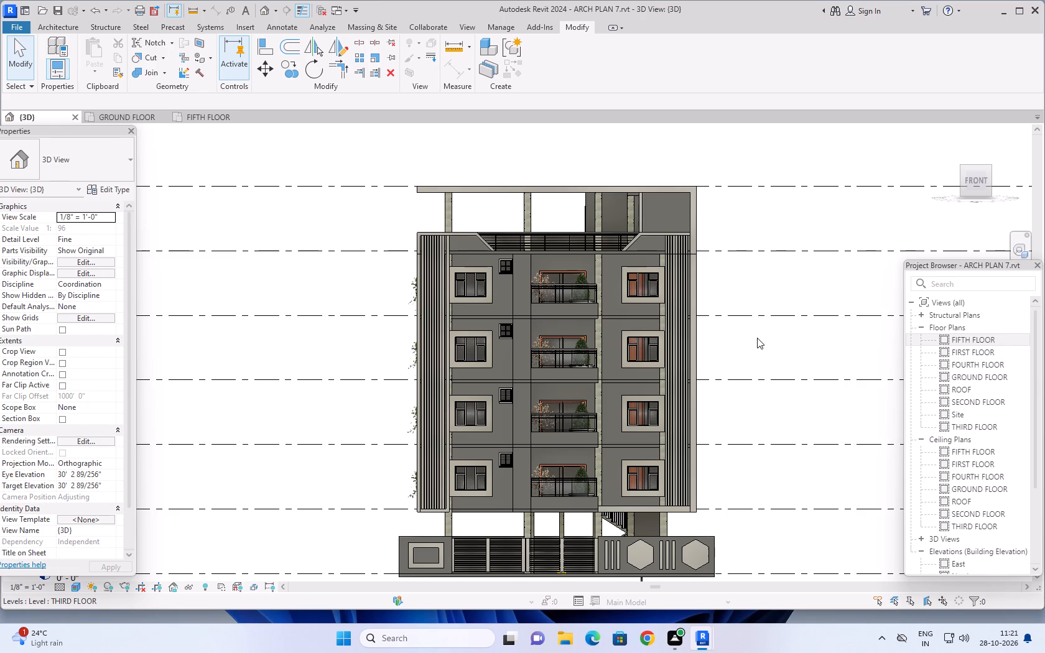
pyautogui.moveTo(759, 414); pyautogui.dragTo(773, 404, button='middle')
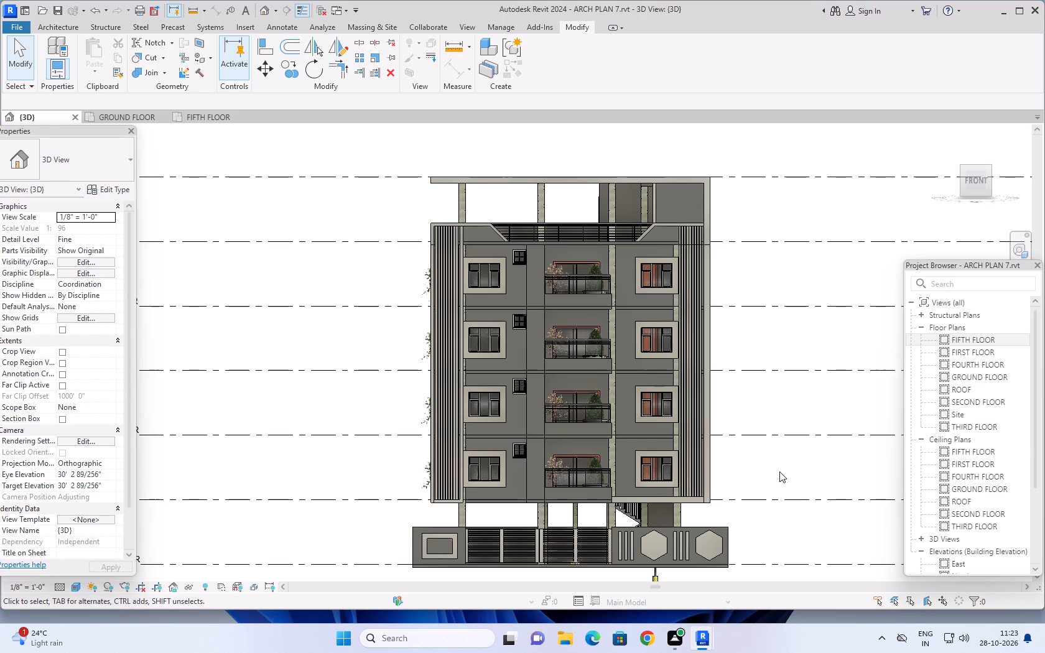
pyautogui.moveTo(779, 471); pyautogui.dragTo(785, 458, button='middle')
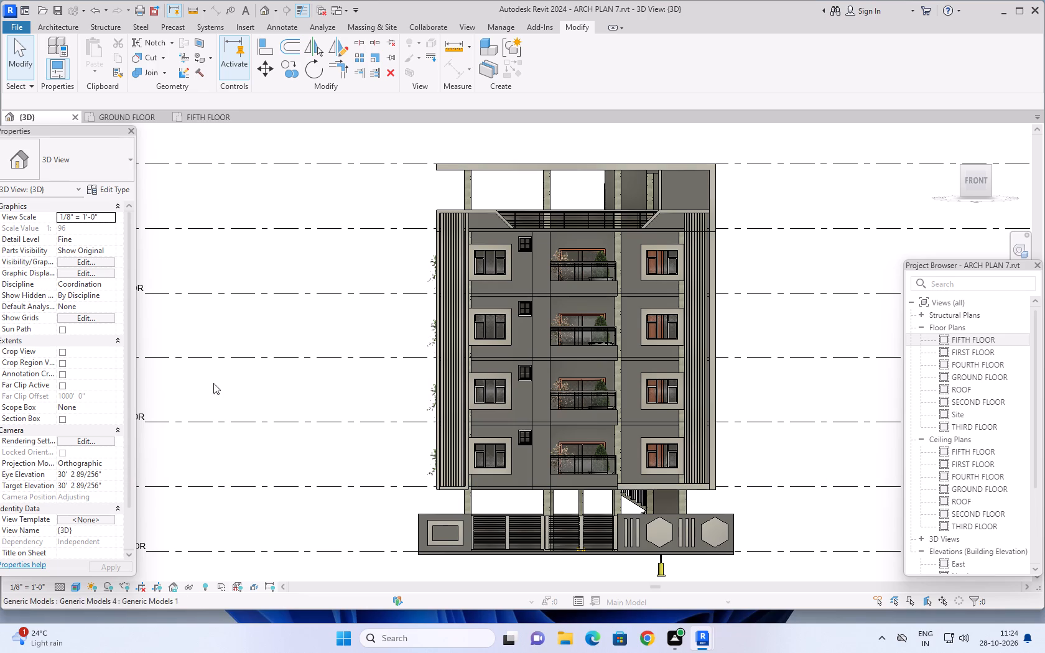
# In the ground floor plan, start a toposolid and duplicate its Grassland - 16" type as 6".
pyautogui.click(125, 111)
pyautogui.scroll(-1, 686, 325)
pyautogui.moveTo(719, 261); pyautogui.dragTo(705, 308, button='middle')
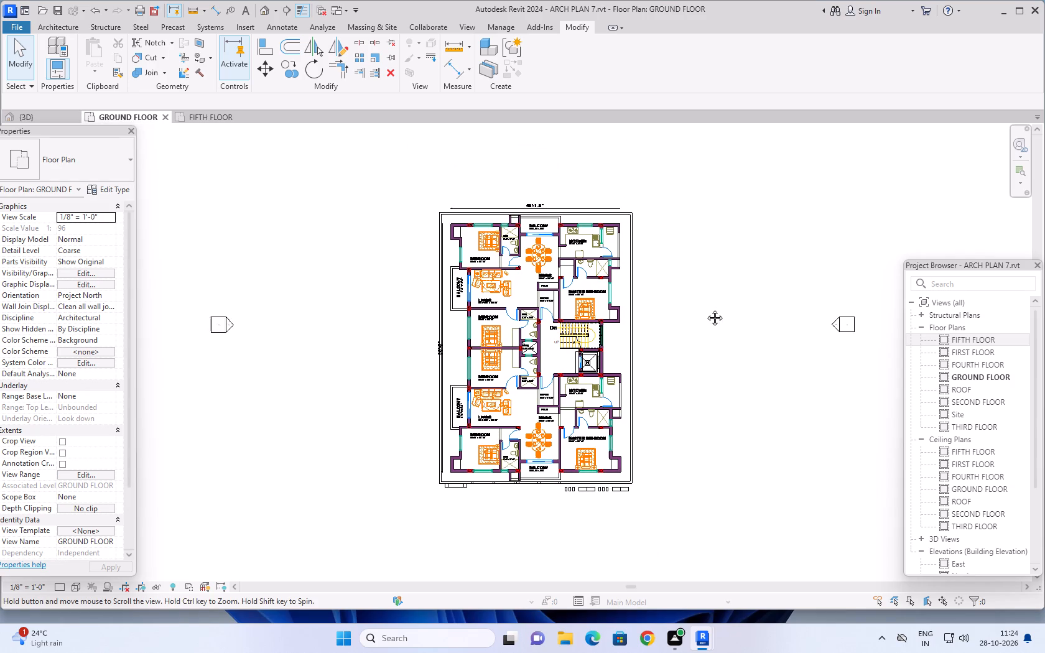
pyautogui.moveTo(705, 308); pyautogui.dragTo(704, 329, button='middle')
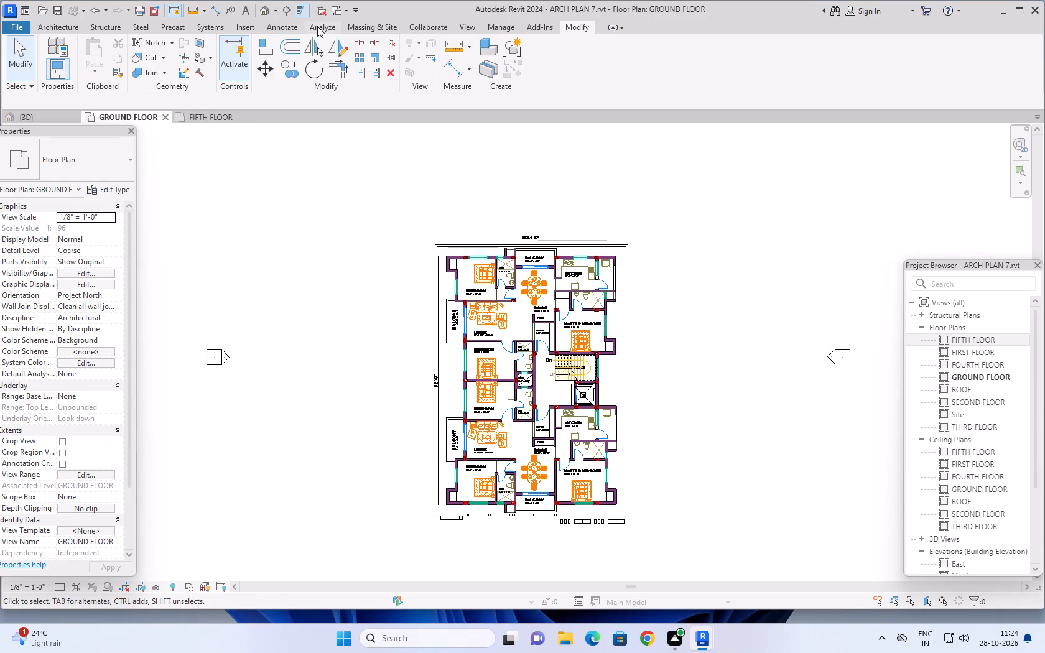
pyautogui.click(361, 24)
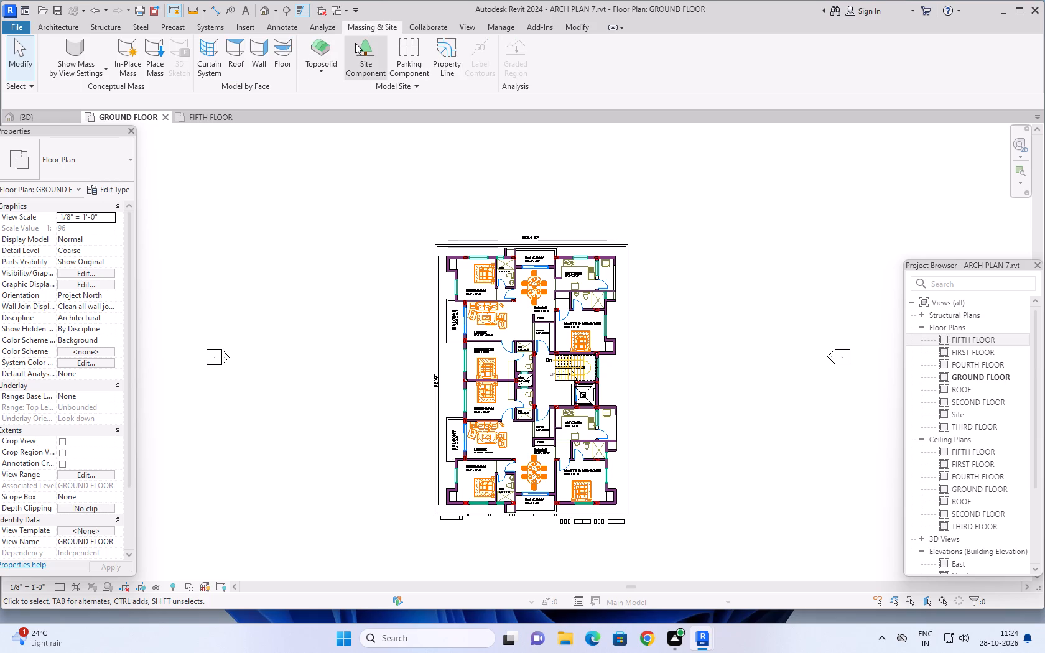
pyautogui.click(363, 46)
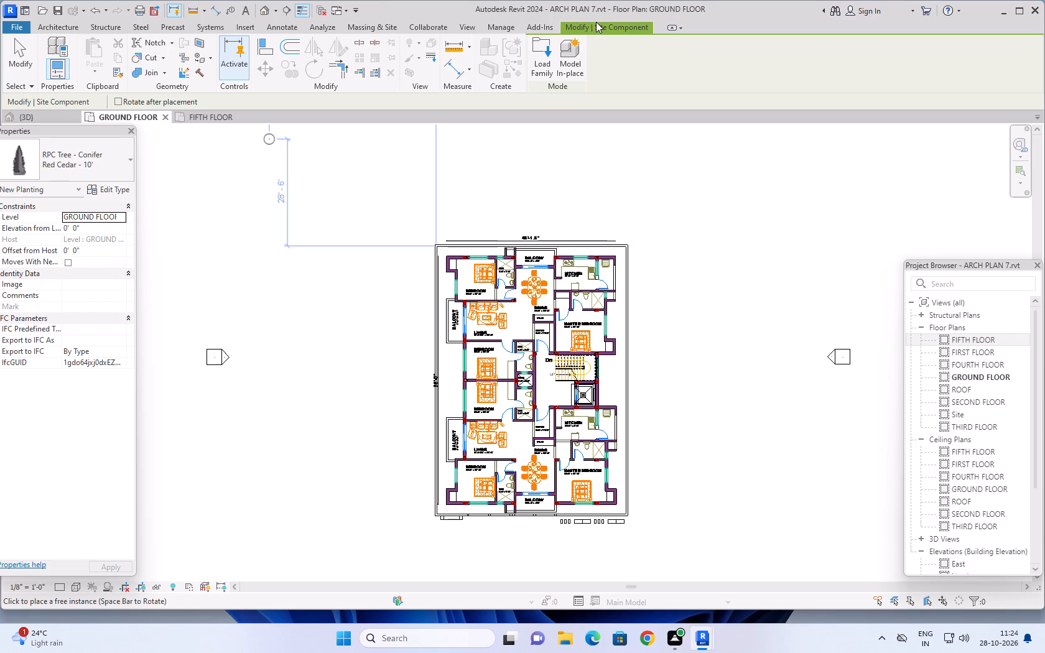
pyautogui.press('Escape')
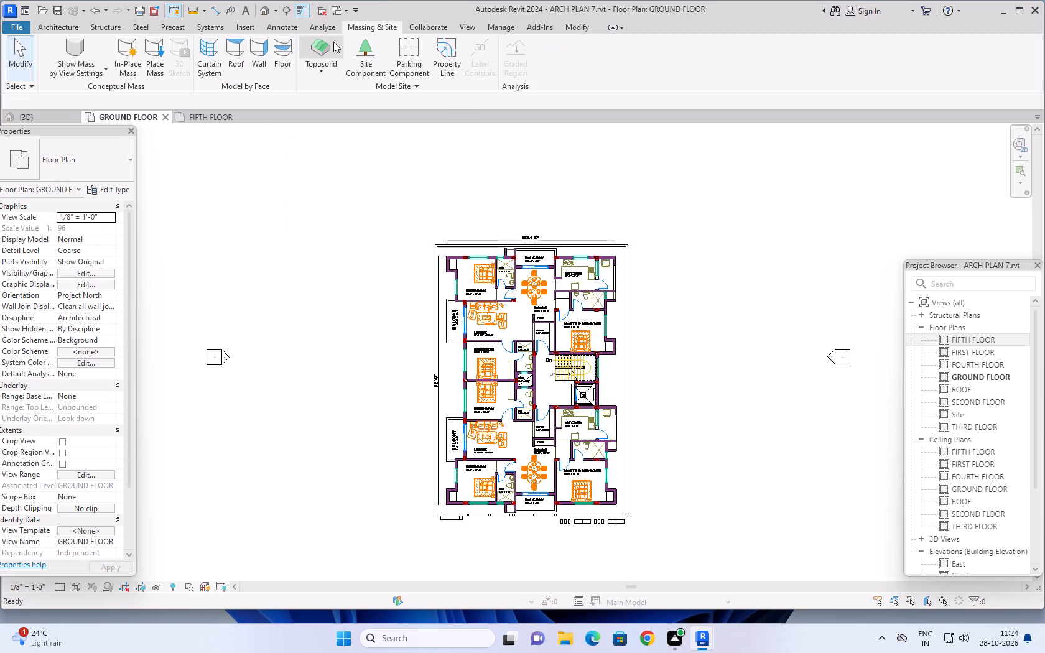
pyautogui.click(320, 48)
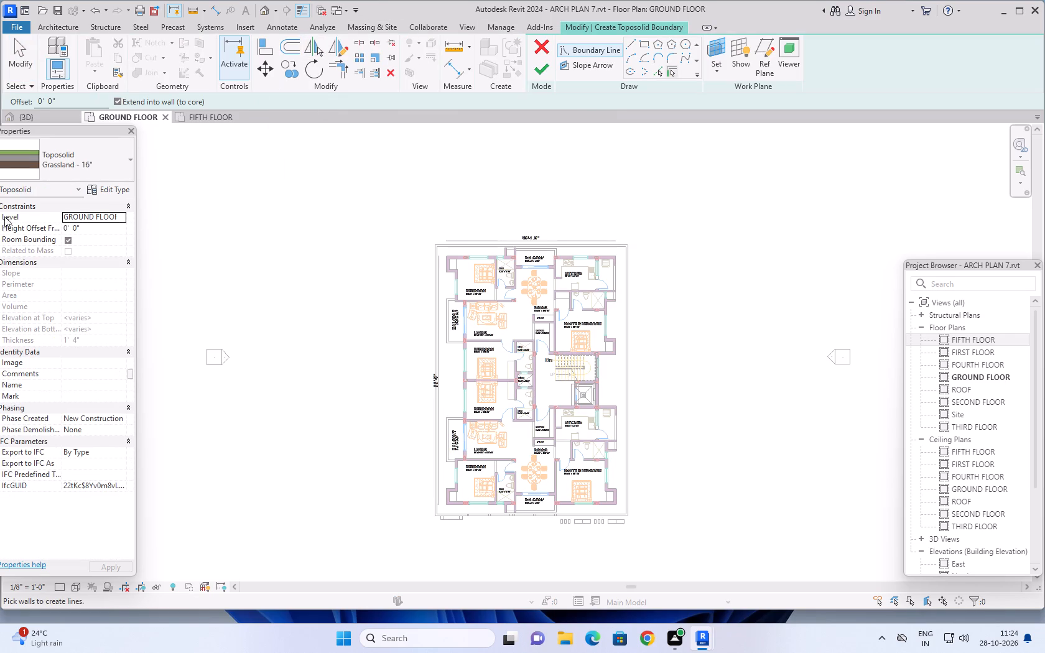
pyautogui.click(104, 188)
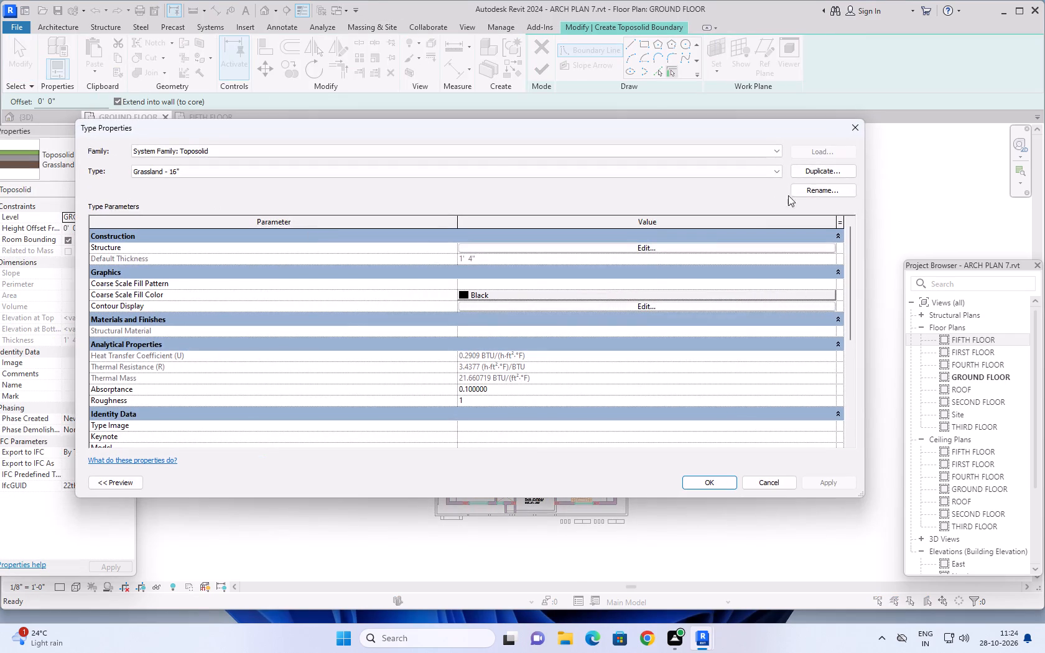
pyautogui.click(806, 173)
pyautogui.write('6"')
pyautogui.press('Return')
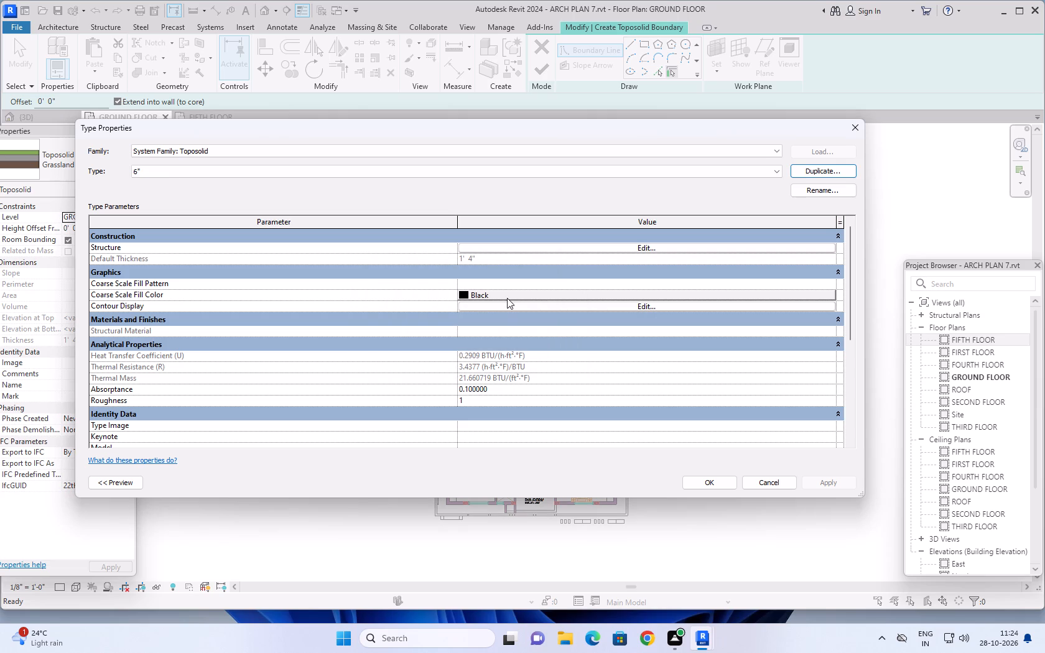
pyautogui.click(708, 483)
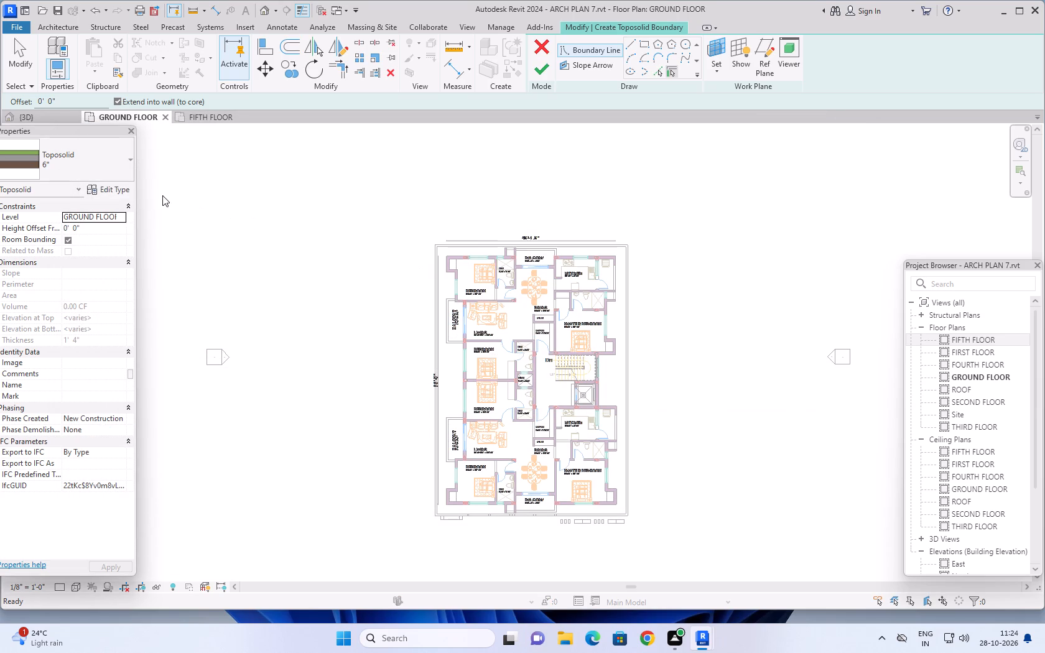
# Set the Earth, Gravel and Grass layers of the 6" toposolid type to 2" thickness each.
pyautogui.click(115, 189)
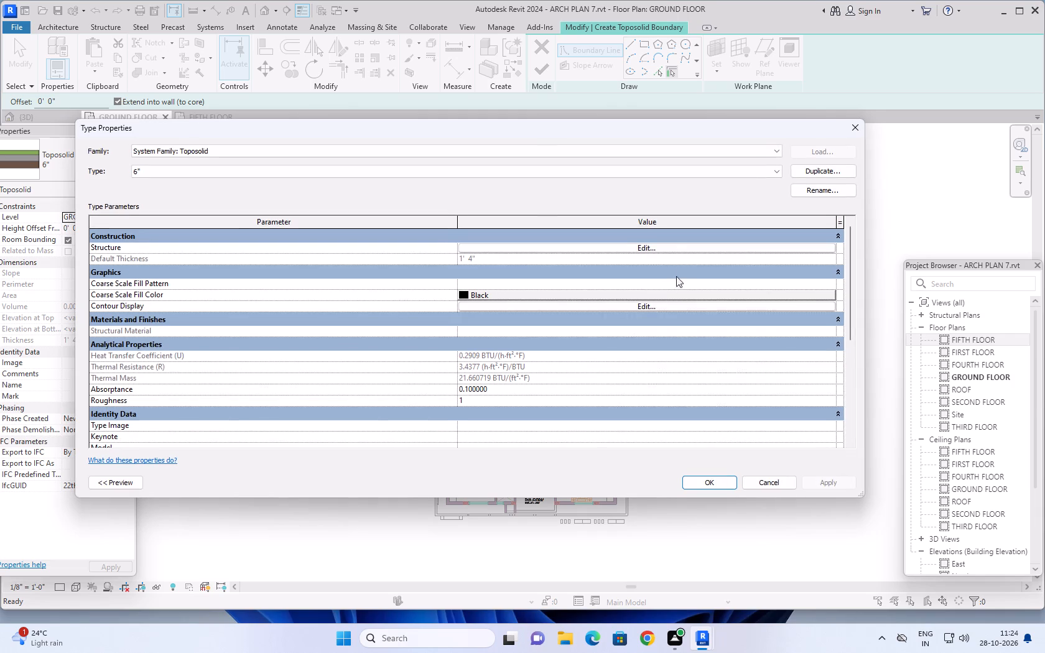
pyautogui.click(659, 247)
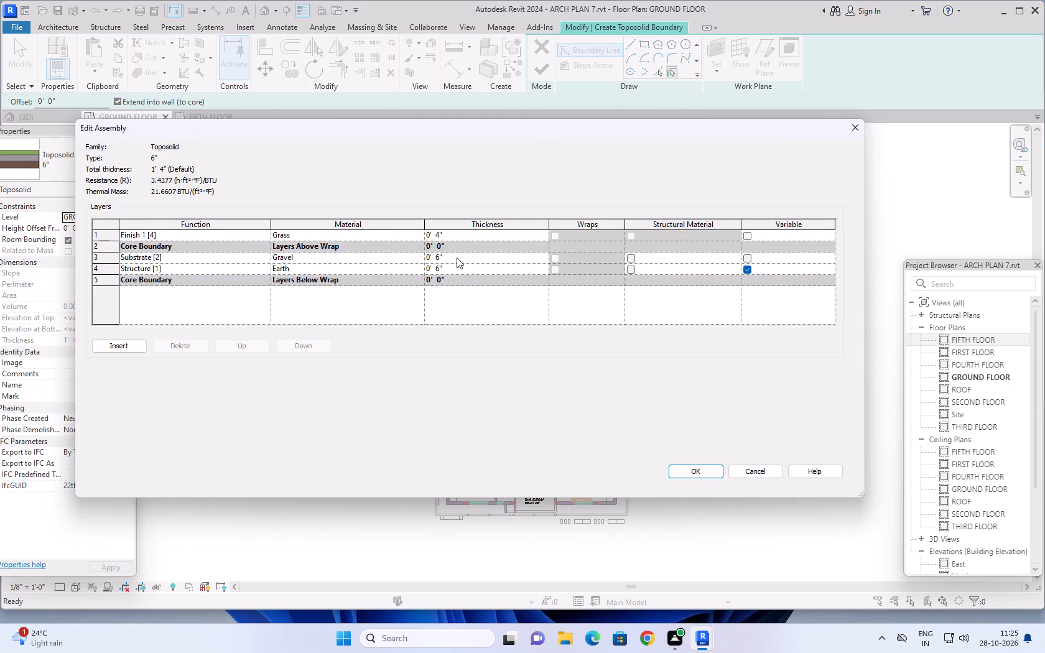
pyautogui.click(448, 269)
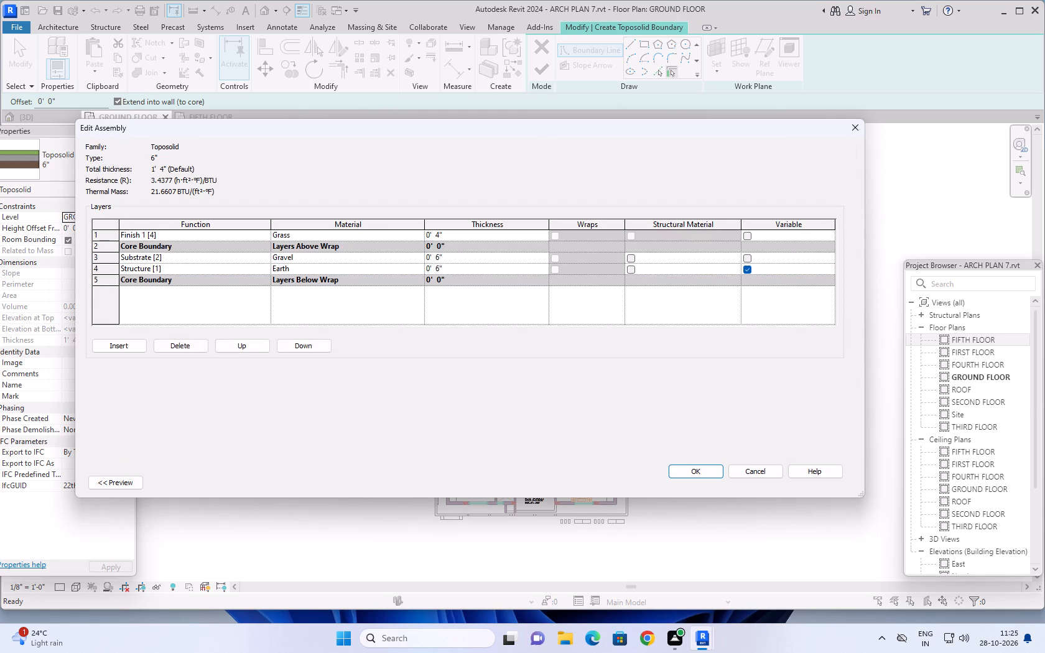
pyautogui.press('BackSpace')
pyautogui.press('BackSpace')
pyautogui.press('BackSpace')
pyautogui.press('BackSpace')
pyautogui.press('2')
pyautogui.hotkey('shift', '"')
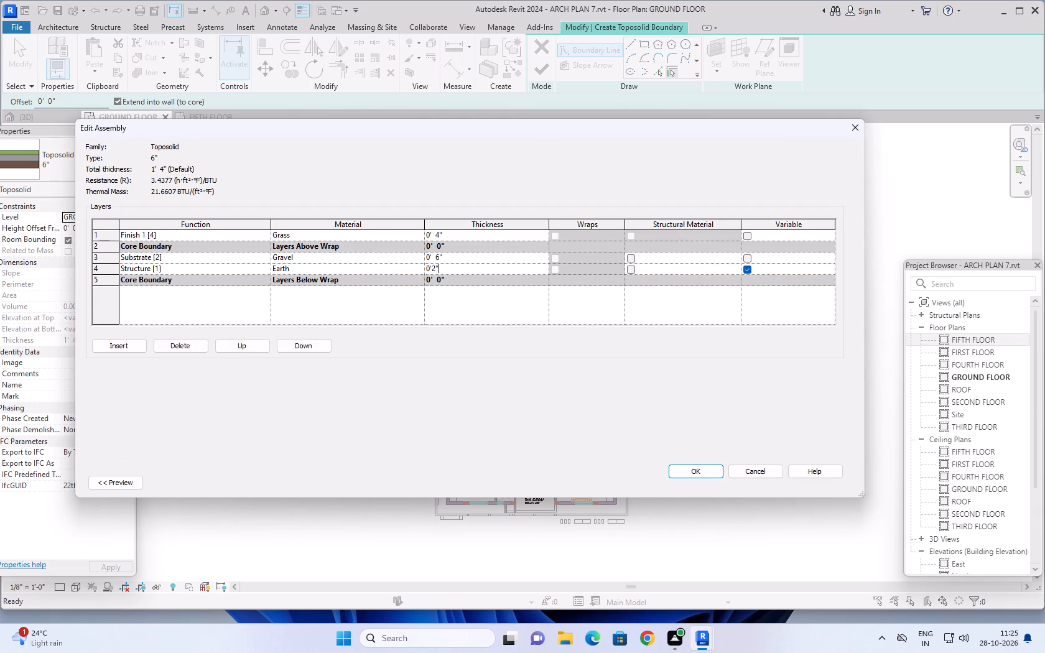
pyautogui.click(448, 264)
pyautogui.click(455, 258)
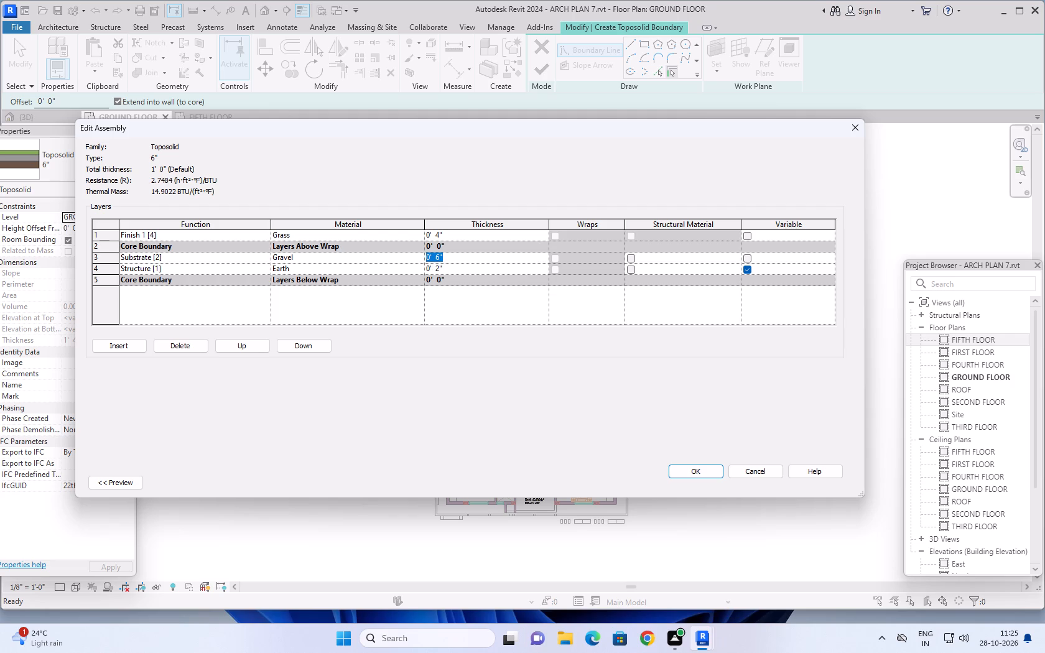
pyautogui.write('2"')
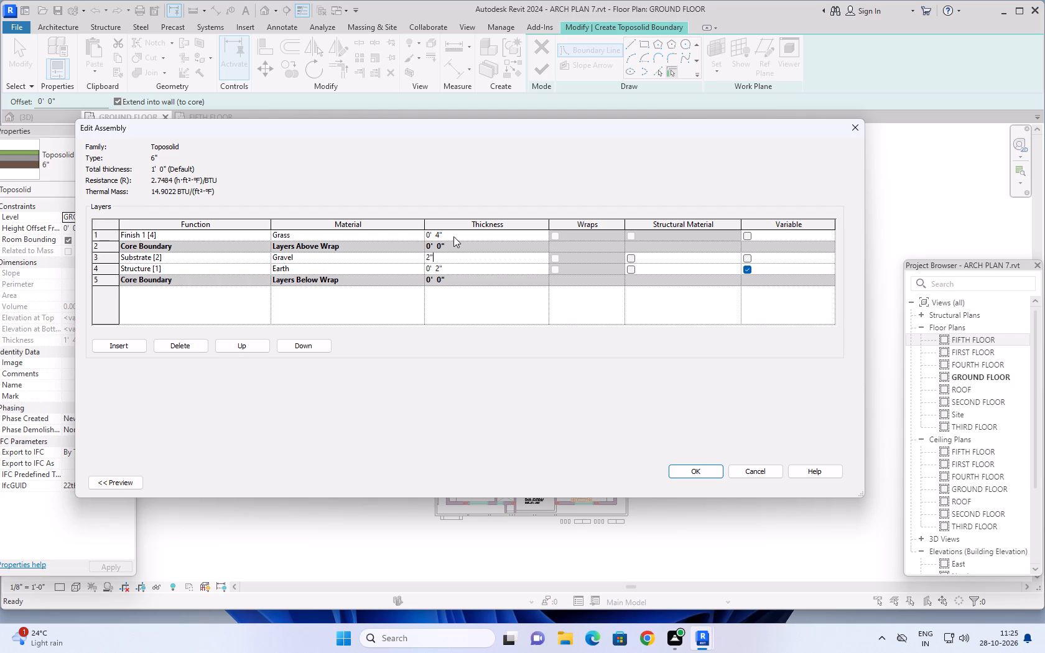
pyautogui.click(453, 236)
pyautogui.press('2')
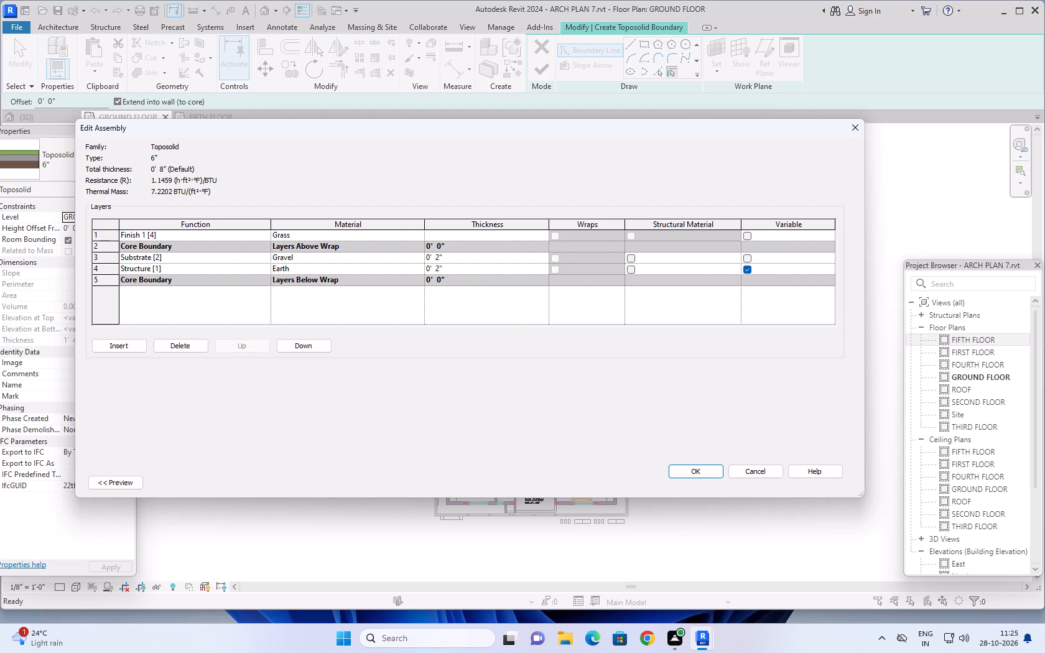
pyautogui.hotkey('shift', '"')
pyautogui.press('Return')
pyautogui.click(708, 473)
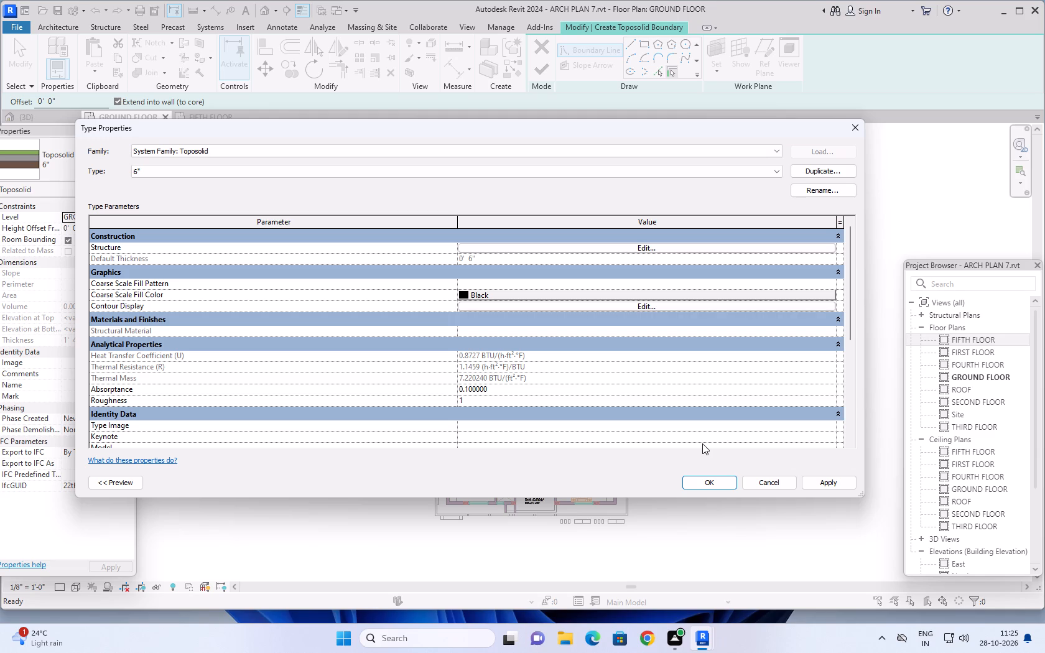
pyautogui.click(834, 480)
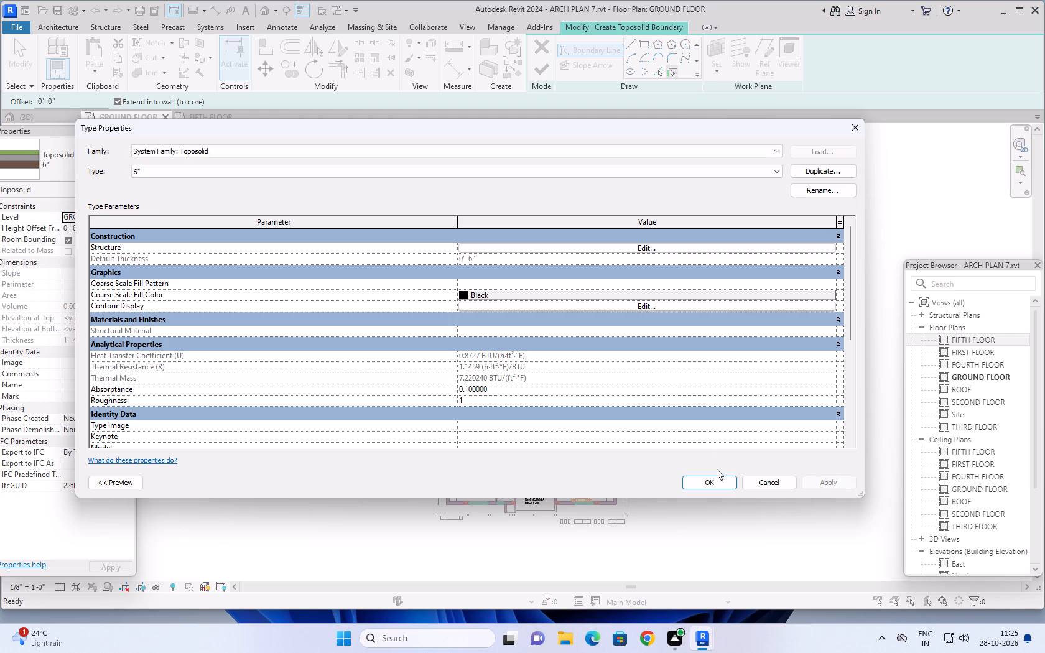
pyautogui.click(718, 480)
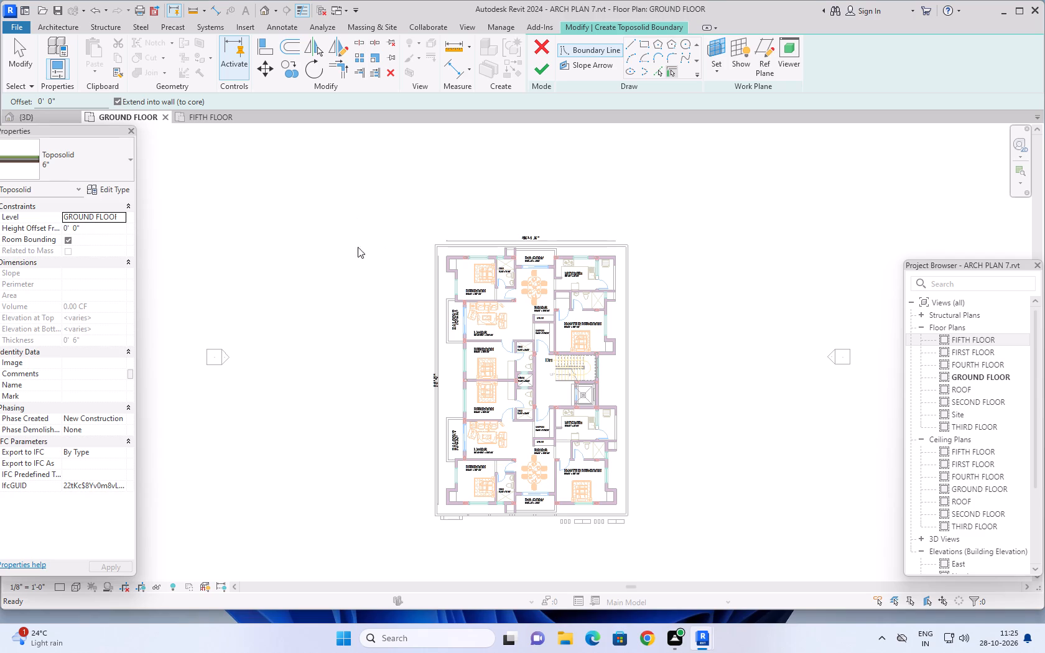
# Sketch a rectangular toposolid boundary between opposite corners of the compound wall, offset 10' outward.
pyautogui.moveTo(370, 247); pyautogui.dragTo(398, 239, button='middle')
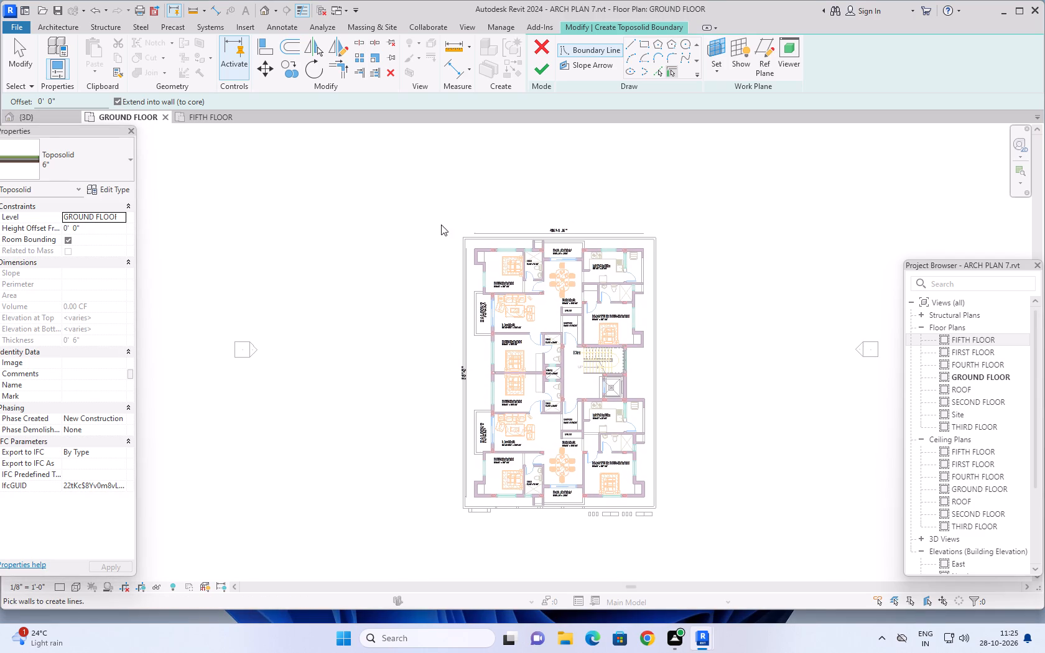
pyautogui.click(644, 43)
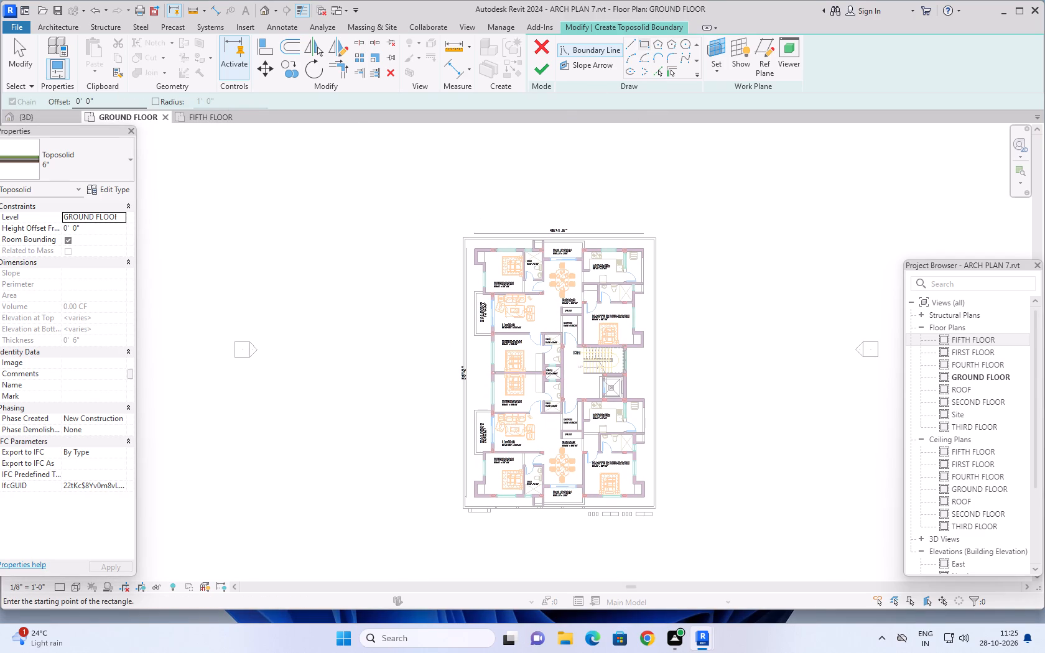
pyautogui.click(101, 101)
pyautogui.press('BackSpace')
pyautogui.press('BackSpace')
pyautogui.press('BackSpace')
pyautogui.press('BackSpace')
pyautogui.press('BackSpace')
pyautogui.press('BackSpace')
pyautogui.press('BackSpace')
pyautogui.press('BackSpace')
pyautogui.press('BackSpace')
pyautogui.press('BackSpace')
pyautogui.press('BackSpace')
pyautogui.press('BackSpace')
pyautogui.press('BackSpace')
pyautogui.press('BackSpace')
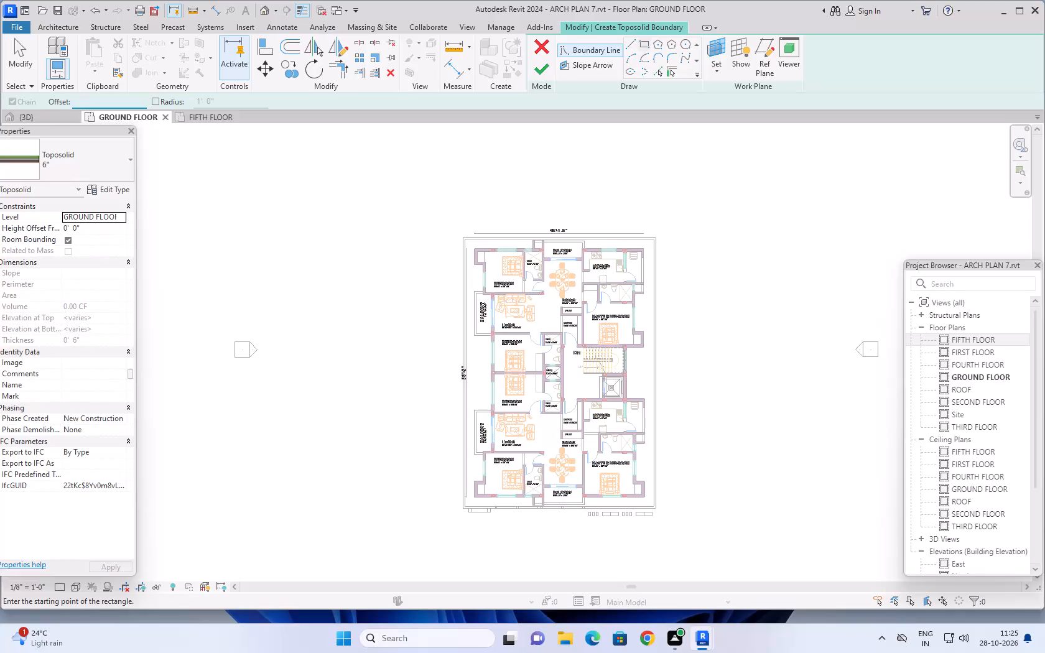
pyautogui.write('10')
pyautogui.press("'")
pyautogui.press('Return')
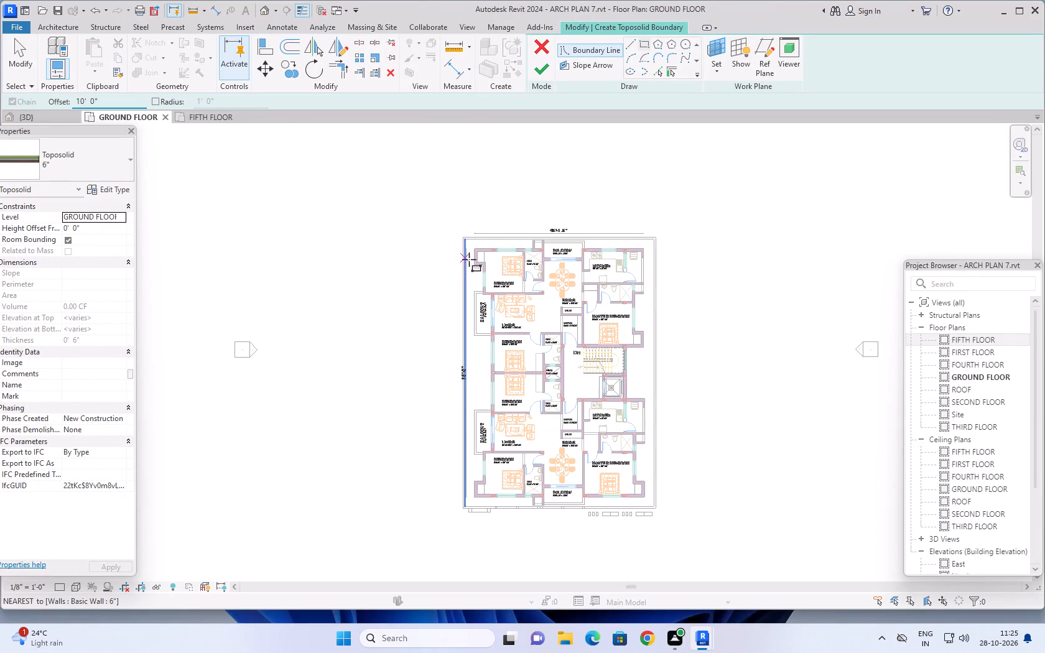
pyautogui.scroll(4, 469, 259)
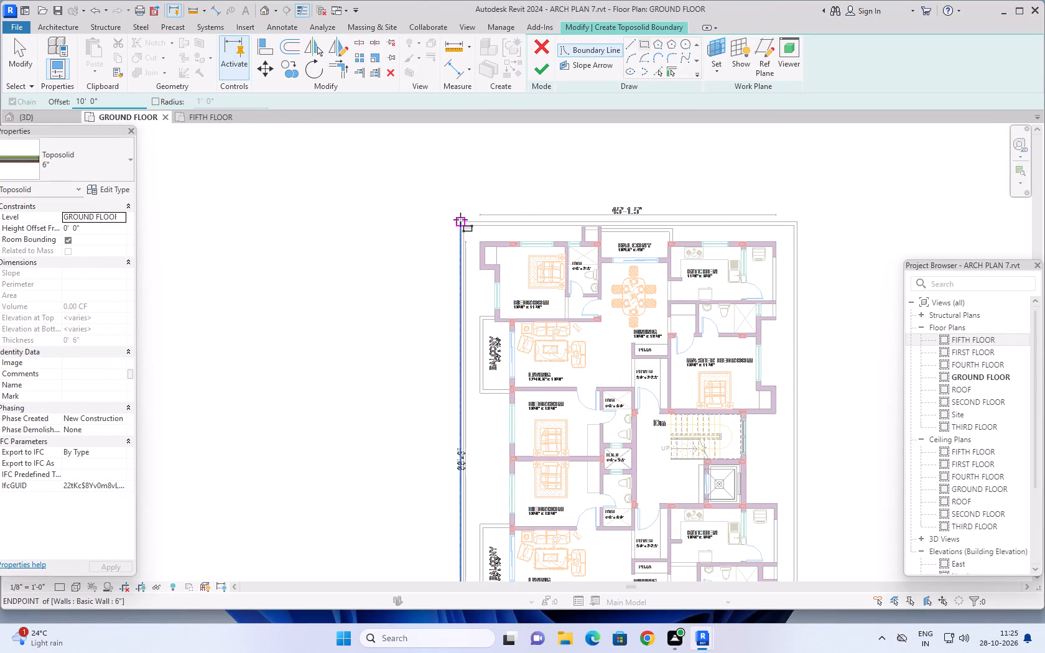
pyautogui.click(460, 220)
pyautogui.scroll(-6, 753, 442)
pyautogui.moveTo(787, 461); pyautogui.dragTo(761, 336, button='middle')
pyautogui.scroll(5, 759, 427)
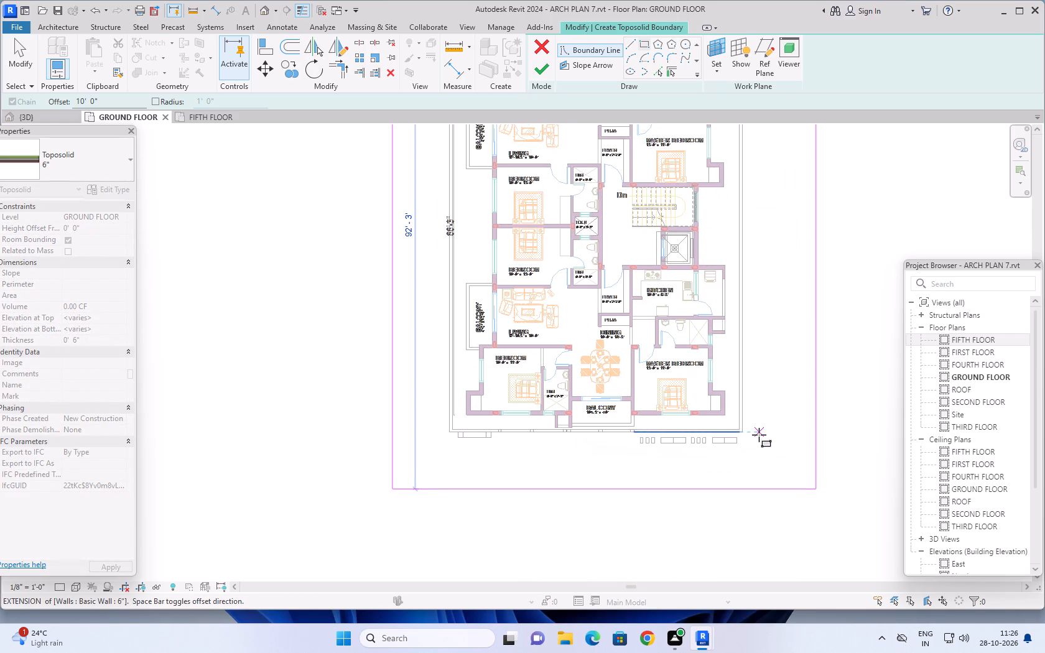
pyautogui.scroll(-5, 806, 422)
pyautogui.scroll(3, 793, 426)
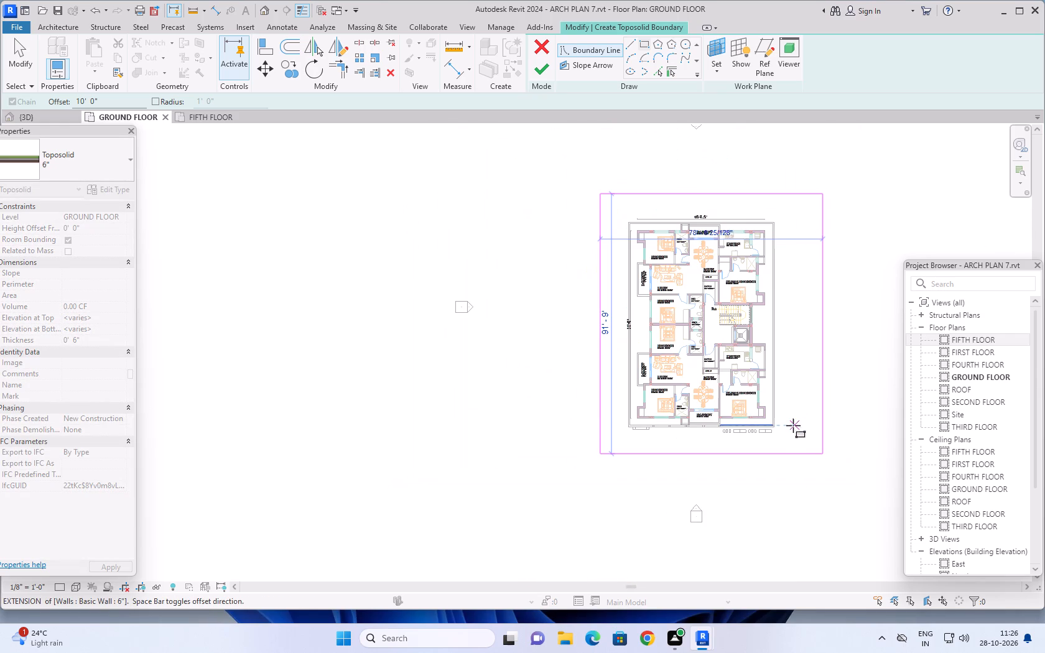
pyautogui.scroll(6, 793, 425)
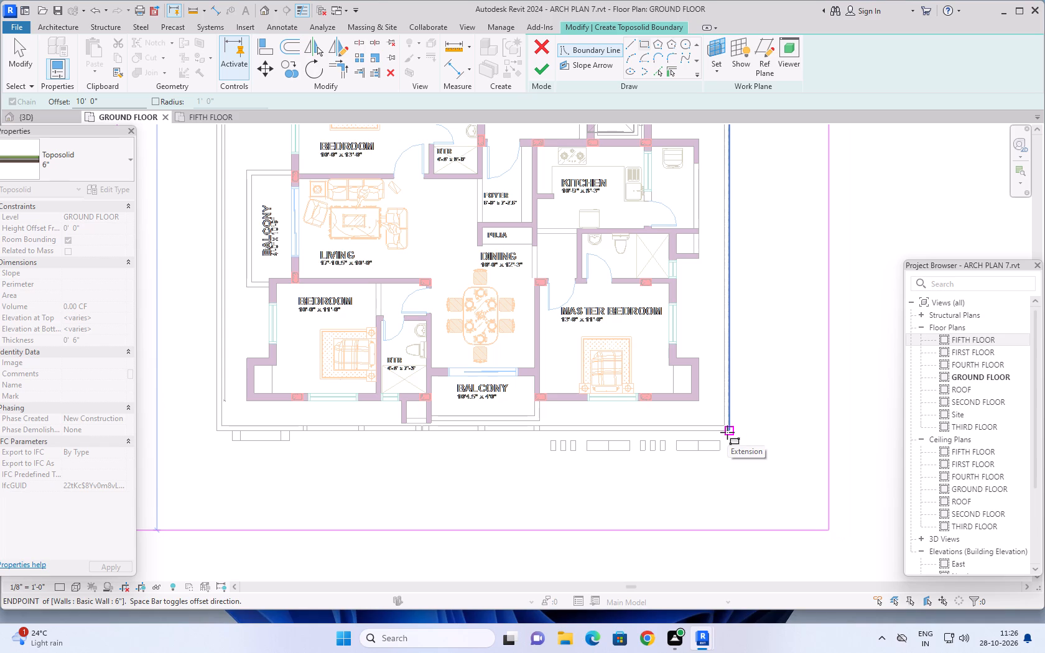
pyautogui.click(727, 432)
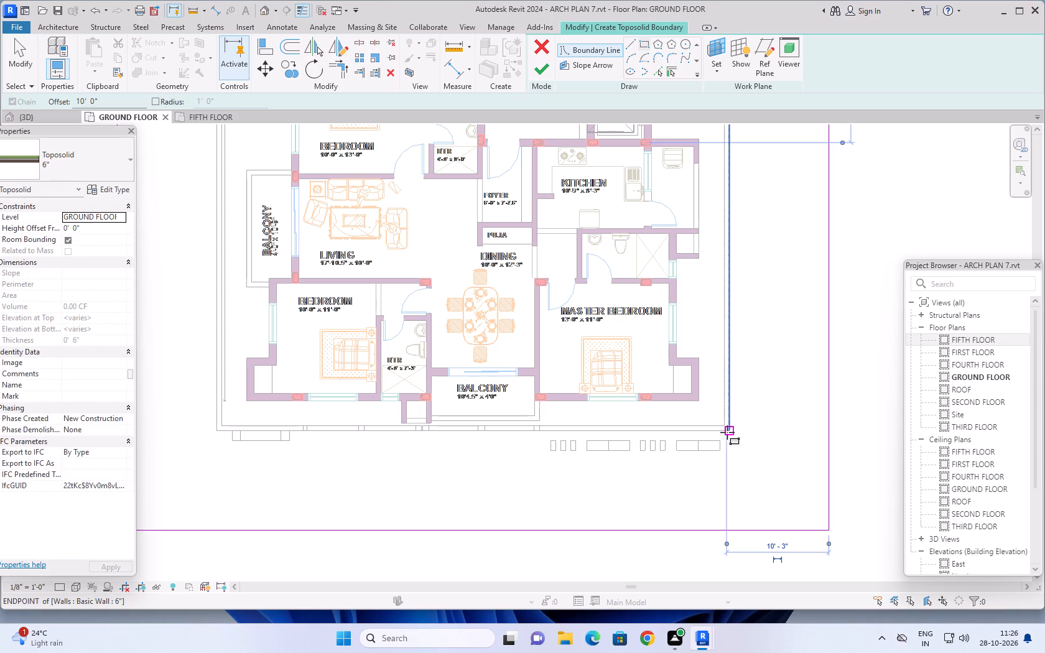
# Set the toposolid's height offset from the ground floor level to -6" and finish the boundary sketch.
pyautogui.click(104, 231)
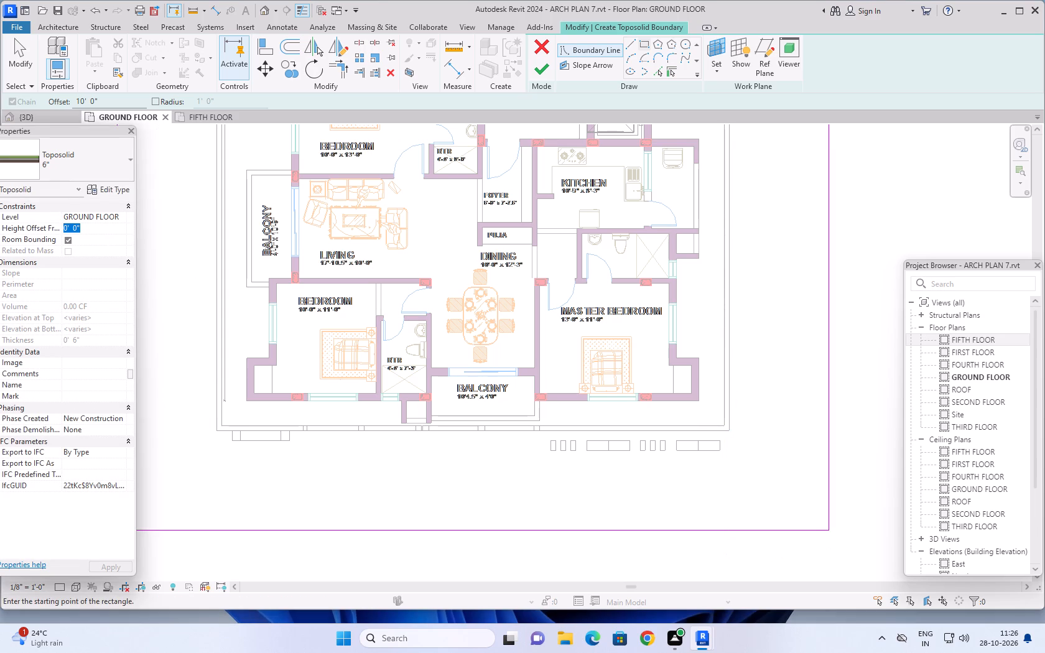
pyautogui.write('-6')
pyautogui.hotkey('shift', '"')
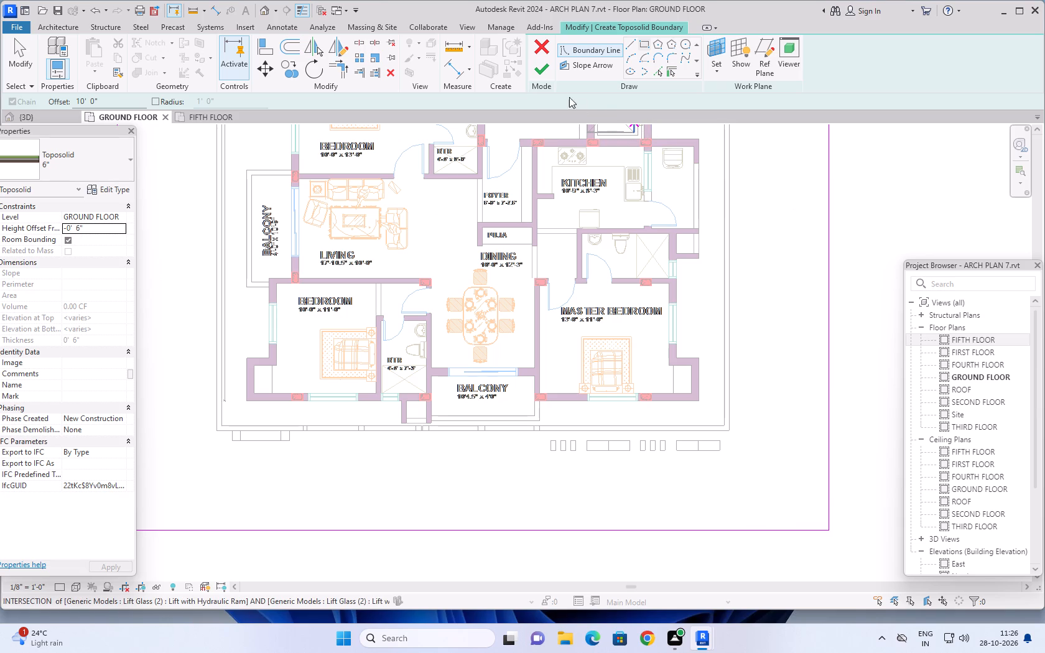
pyautogui.click(539, 72)
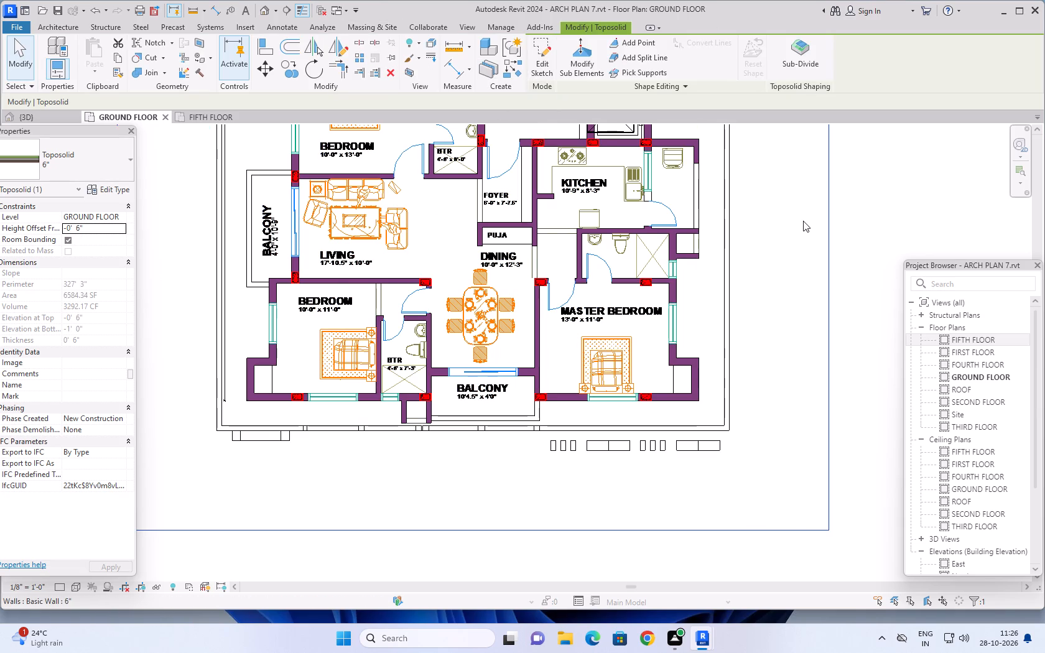
pyautogui.scroll(-6, 803, 221)
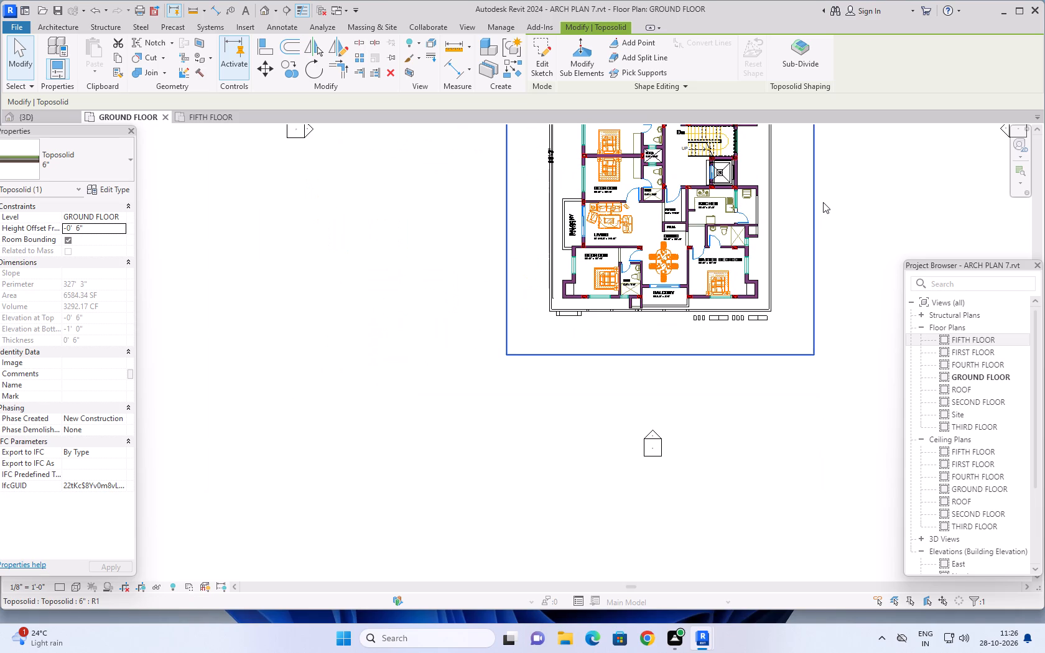
pyautogui.moveTo(830, 192); pyautogui.dragTo(804, 253, button='middle')
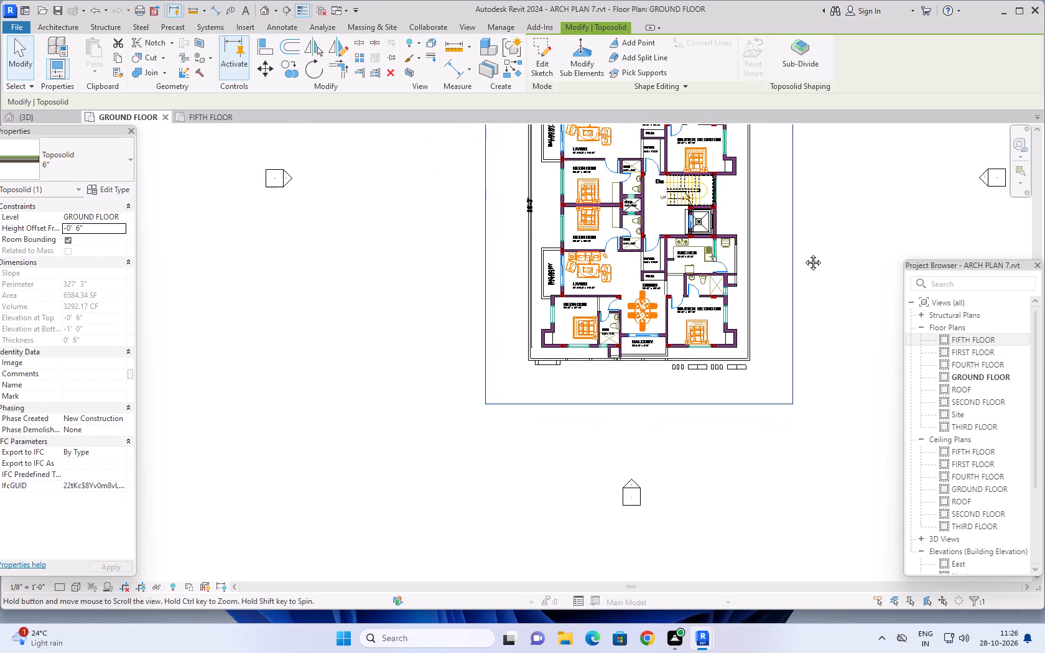
# Examine the new grass toposolid around the building in the ground floor plan and from several angles in the 3D view.
pyautogui.moveTo(804, 253); pyautogui.dragTo(779, 312, button='middle')
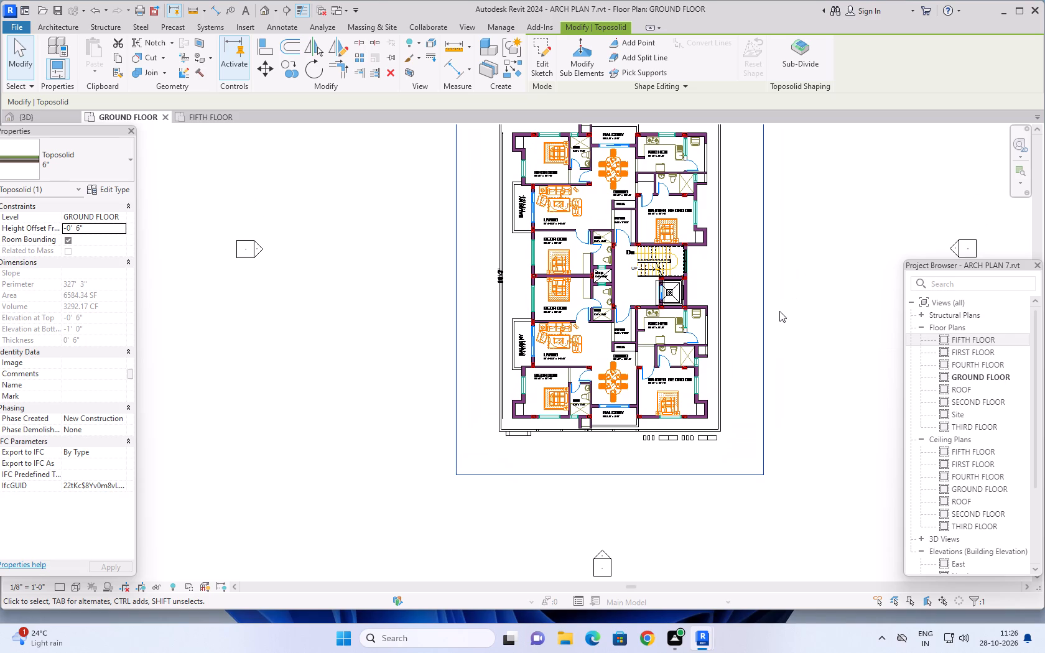
pyautogui.scroll(-3, 779, 311)
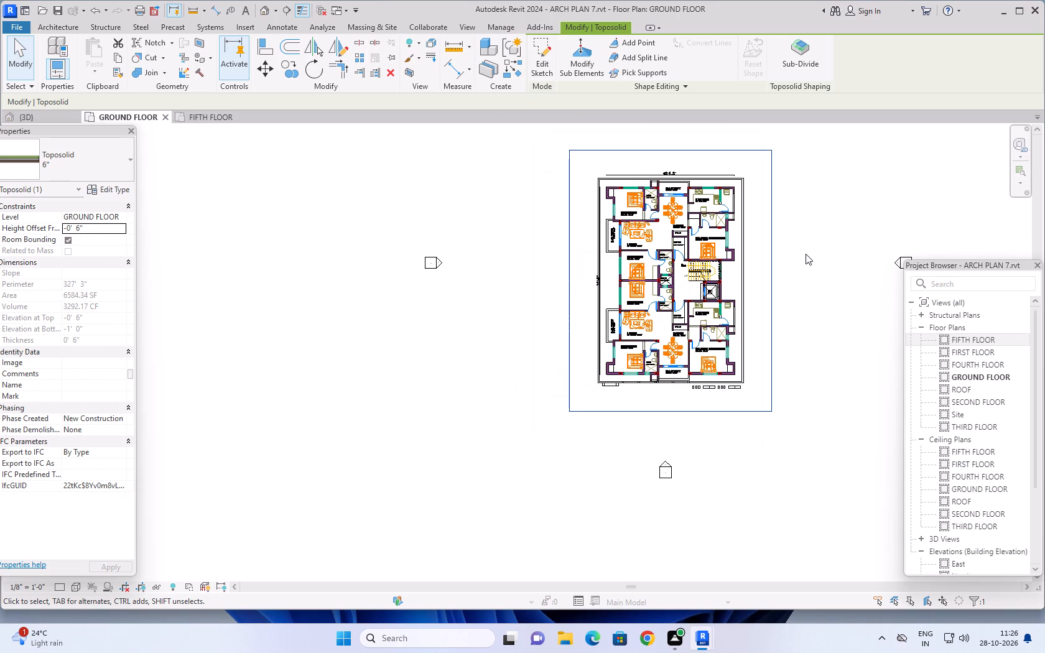
pyautogui.moveTo(806, 251); pyautogui.dragTo(763, 305, button='middle')
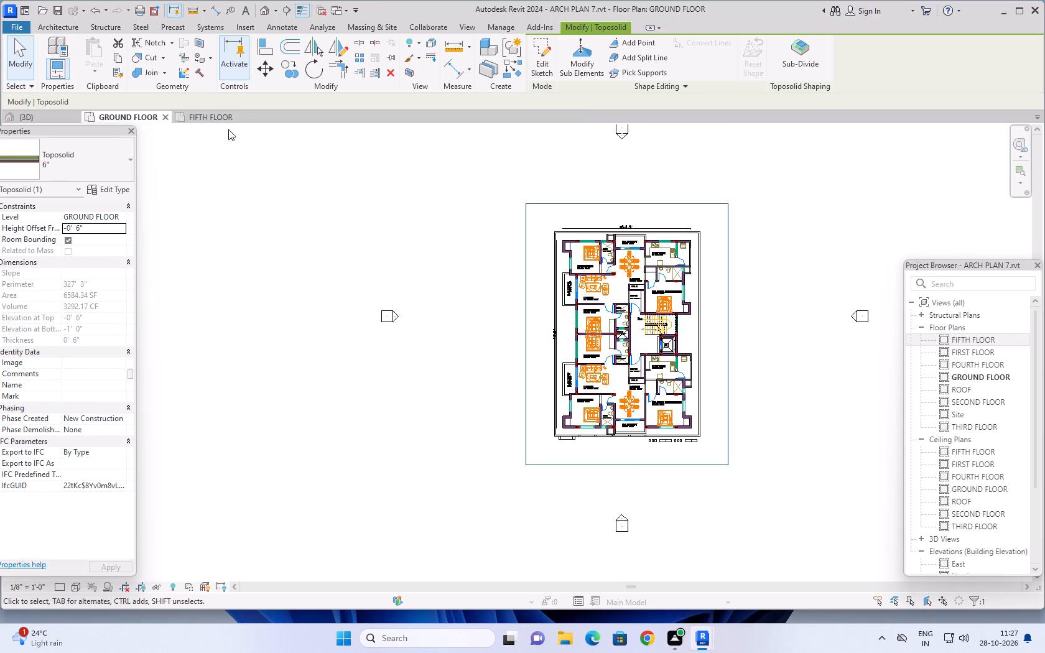
pyautogui.click(19, 114)
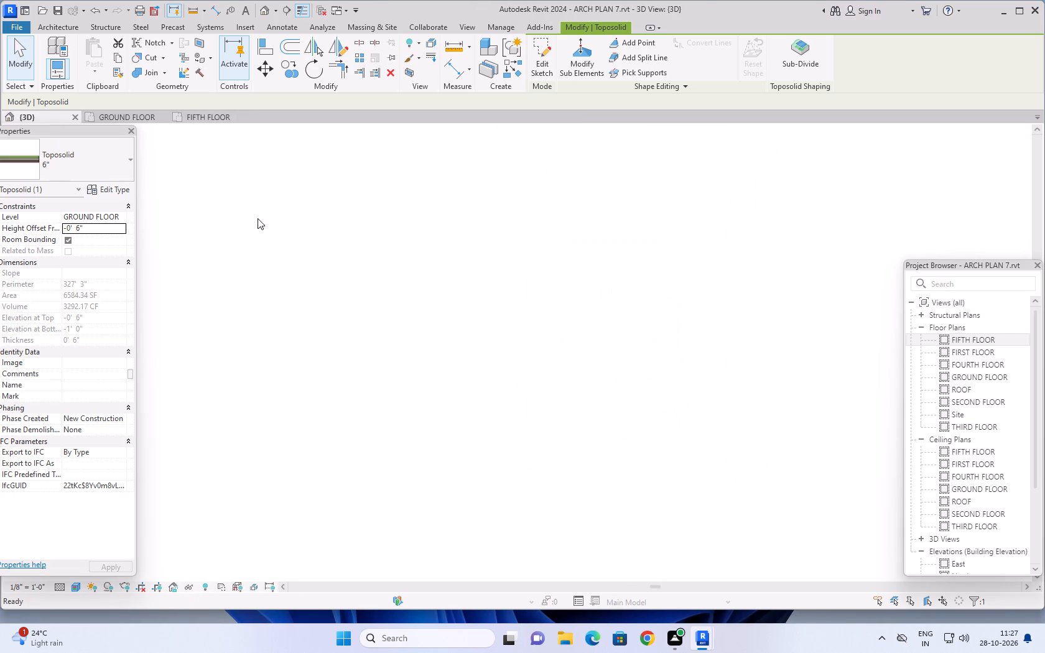
pyautogui.scroll(-2, 687, 368)
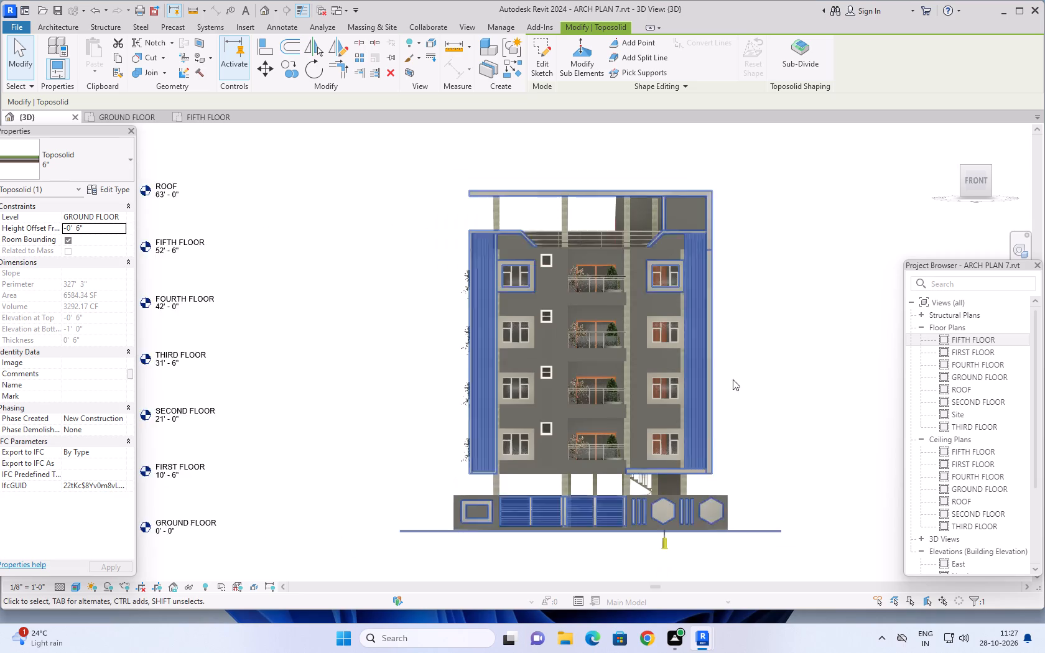
pyautogui.moveTo(758, 384); pyautogui.dragTo(727, 402, button='middle')
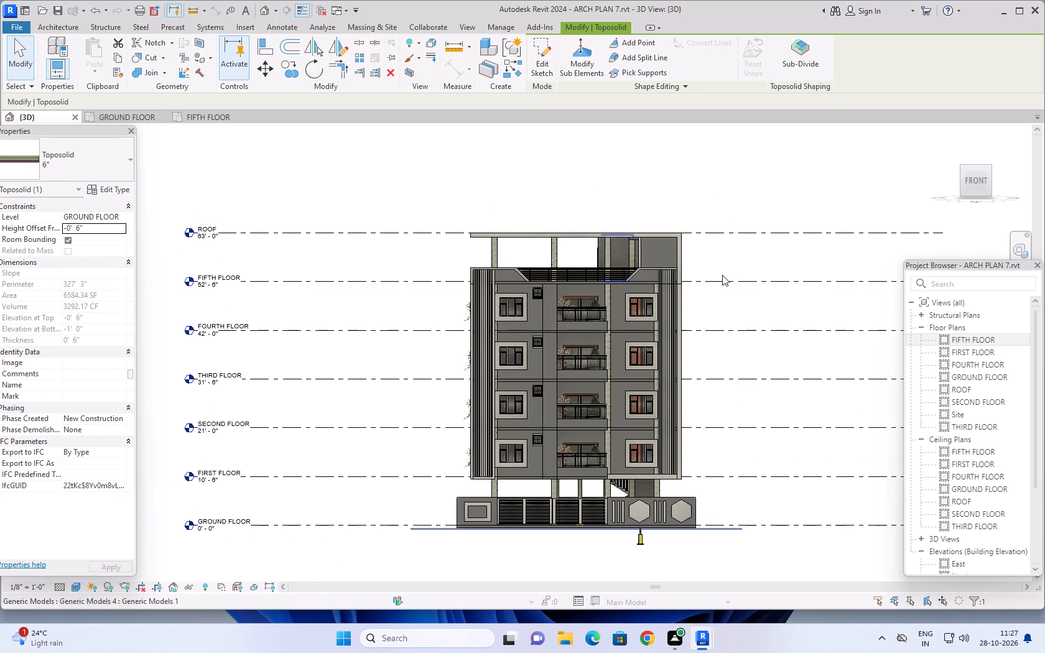
pyautogui.moveTo(749, 315); pyautogui.dragTo(728, 261, button='middle')
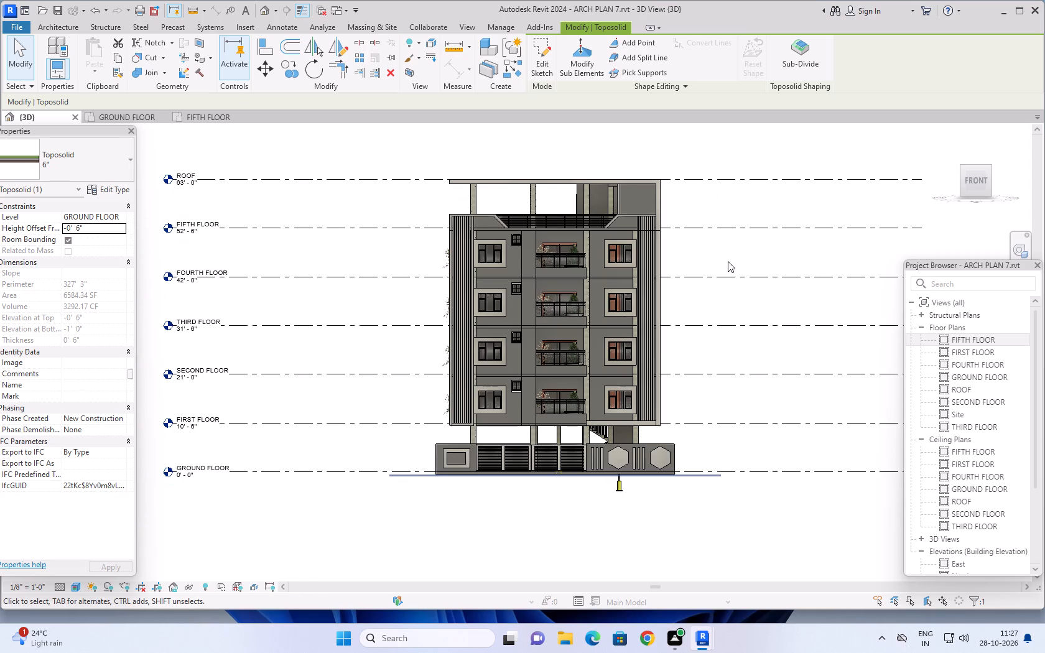
pyautogui.keyDown('shift'); pyautogui.moveTo(730, 251); pyautogui.dragTo(700, 411, button='middle'); pyautogui.keyUp('shift')
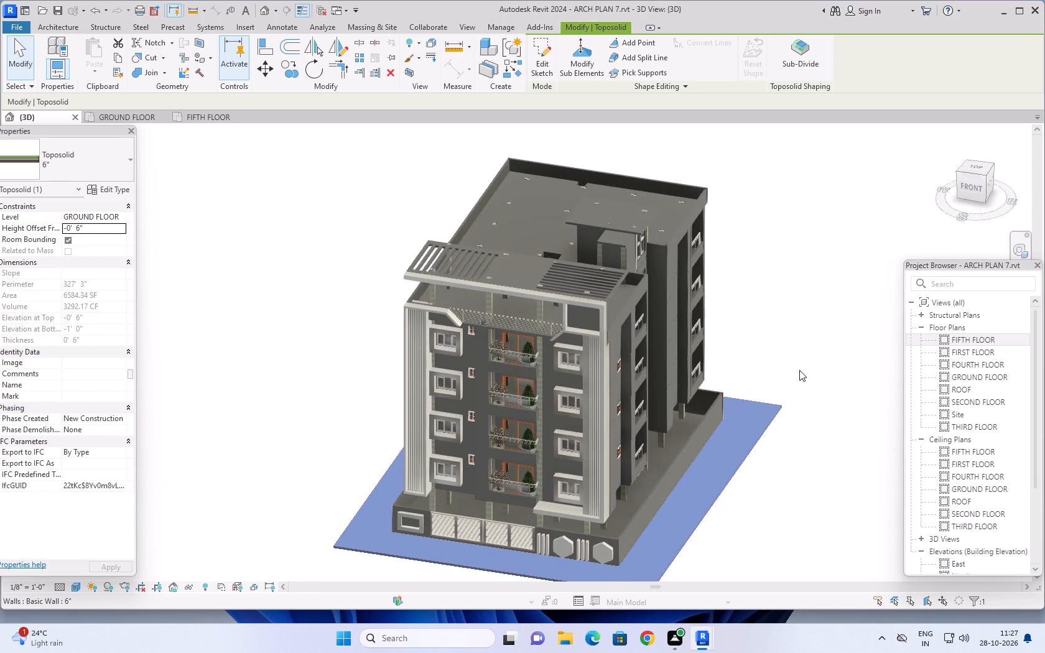
pyautogui.click(829, 348)
pyautogui.click(823, 366)
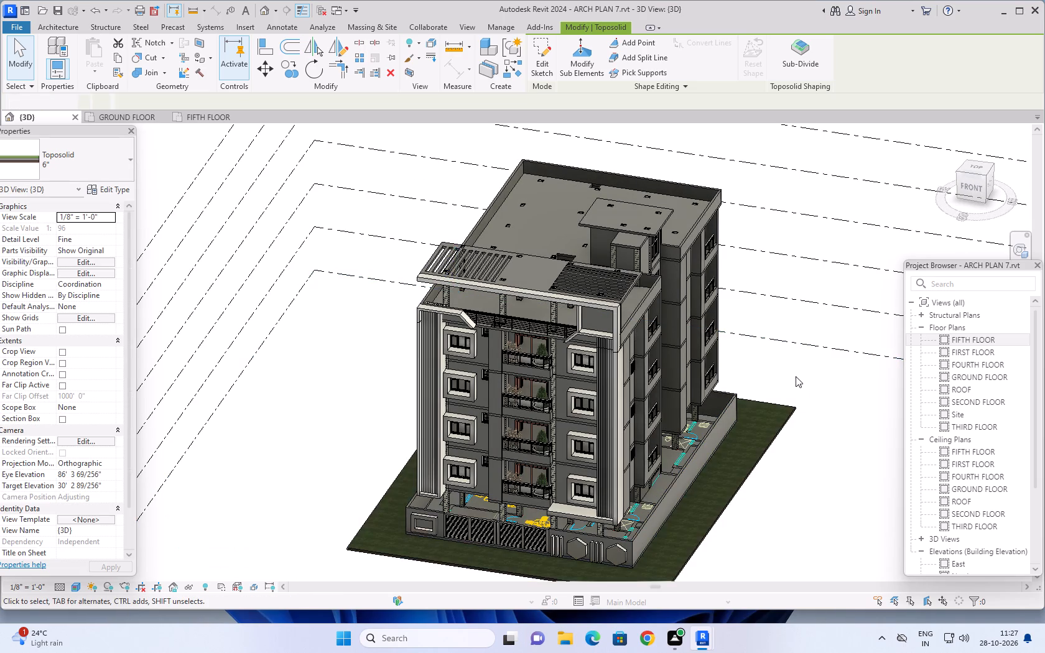
pyautogui.moveTo(788, 365); pyautogui.dragTo(653, 237, button='middle')
pyautogui.keyDown('shift'); pyautogui.moveTo(664, 341); pyautogui.dragTo(712, 468, button='middle'); pyautogui.keyUp('shift')
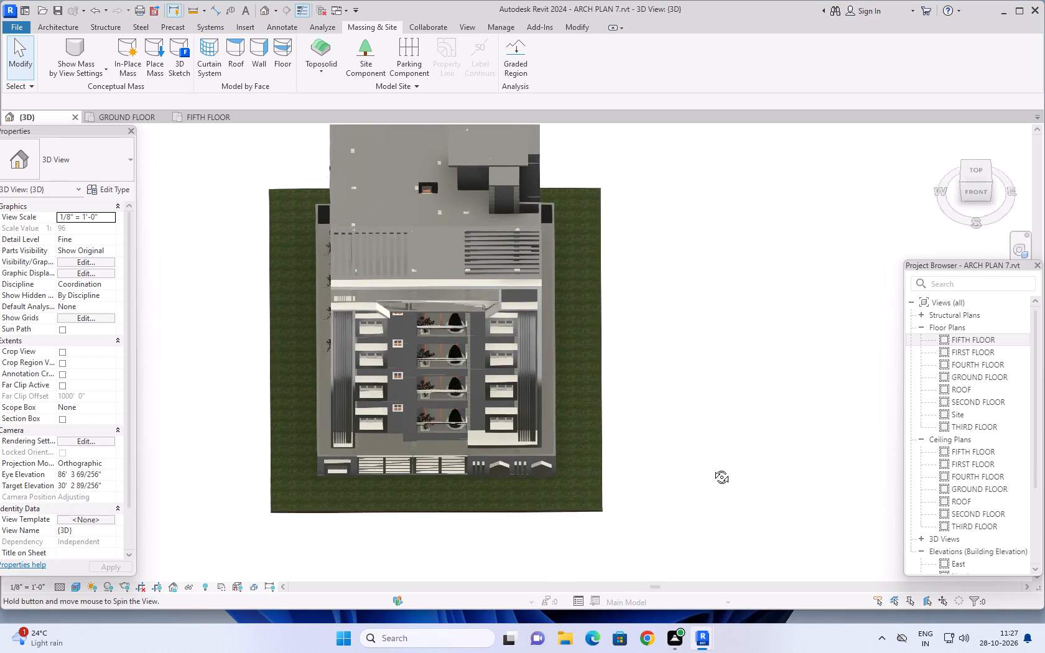
pyautogui.keyDown('shift'); pyautogui.moveTo(712, 468); pyautogui.dragTo(713, 470, button='middle'); pyautogui.keyUp('shift')
pyautogui.keyDown('shift'); pyautogui.moveTo(660, 307); pyautogui.dragTo(664, 440, button='middle'); pyautogui.keyUp('shift')
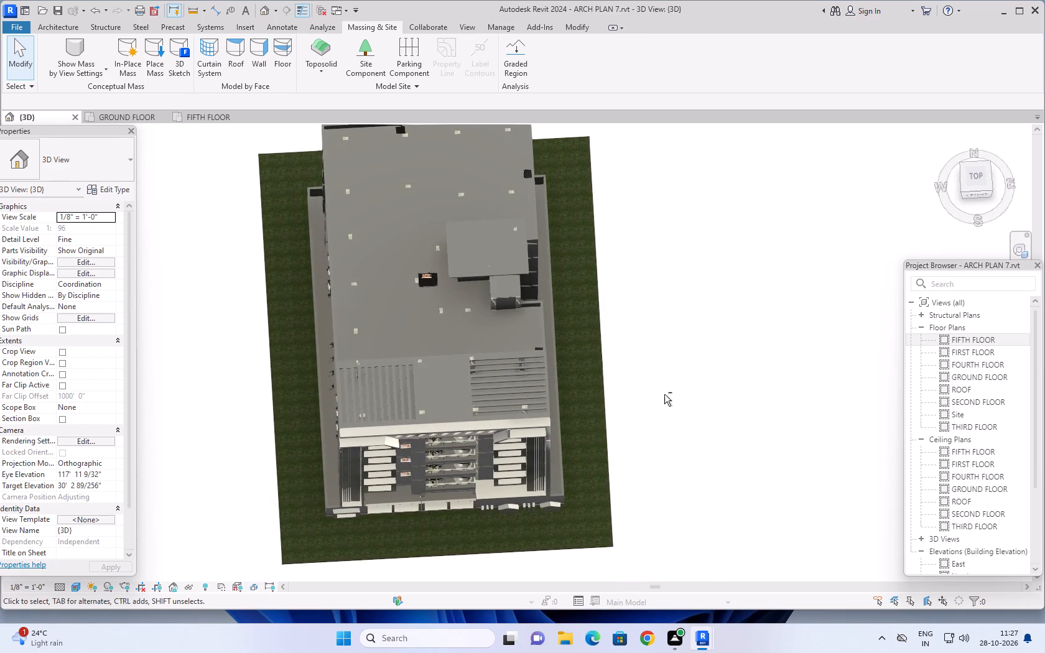
pyautogui.keyDown('shift'); pyautogui.moveTo(662, 369); pyautogui.dragTo(688, 226, button='middle'); pyautogui.keyUp('shift')
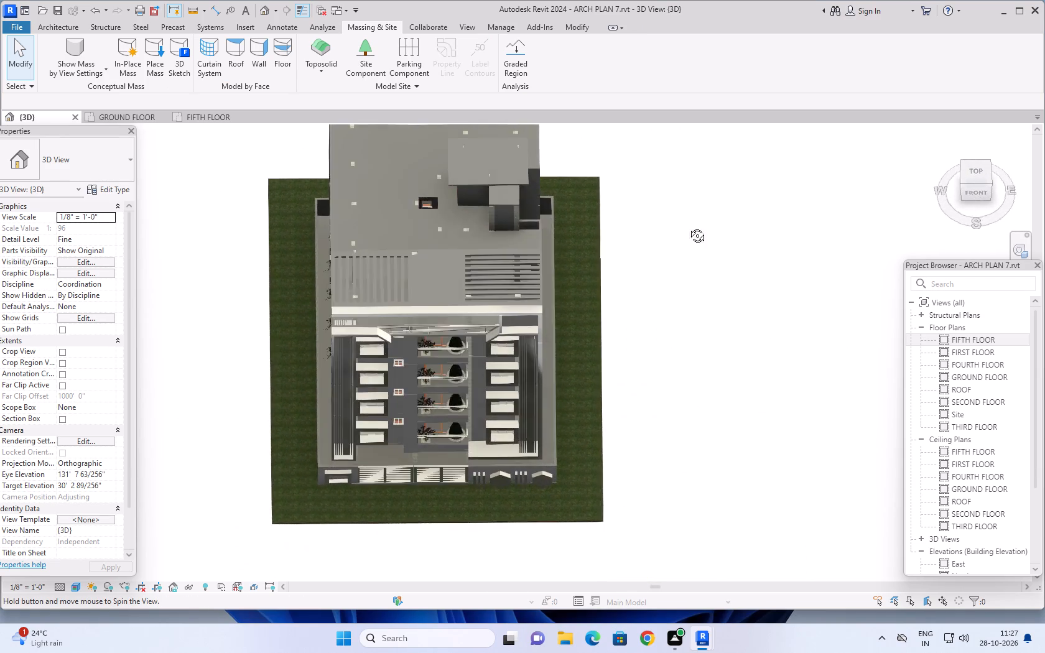
pyautogui.keyDown('shift'); pyautogui.moveTo(688, 226); pyautogui.dragTo(725, 218, button='middle'); pyautogui.keyUp('shift')
pyautogui.moveTo(702, 336); pyautogui.dragTo(708, 221, button='middle')
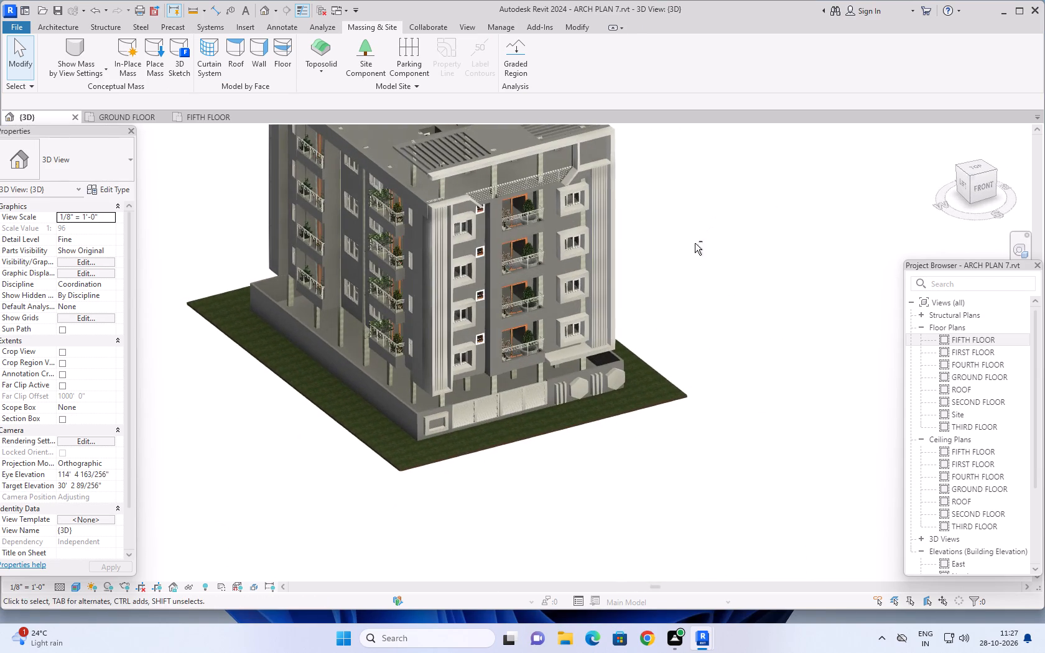
pyautogui.keyDown('shift'); pyautogui.moveTo(682, 366); pyautogui.dragTo(668, 260, button='middle'); pyautogui.keyUp('shift')
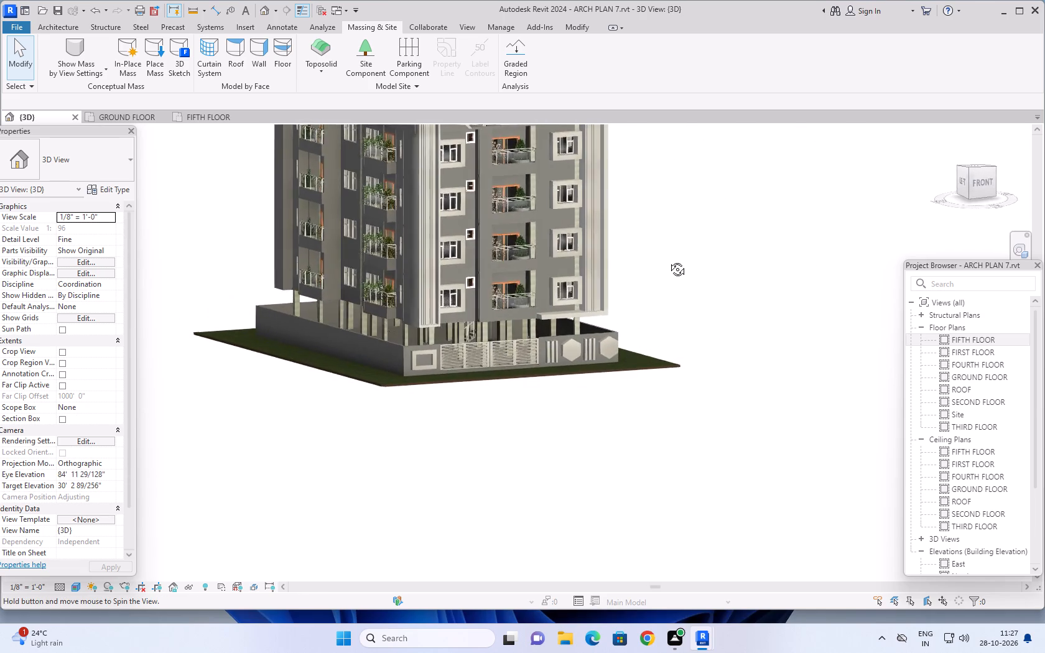
pyautogui.keyDown('shift'); pyautogui.moveTo(668, 260); pyautogui.dragTo(640, 264, button='middle'); pyautogui.keyUp('shift')
pyautogui.scroll(-2, 640, 268)
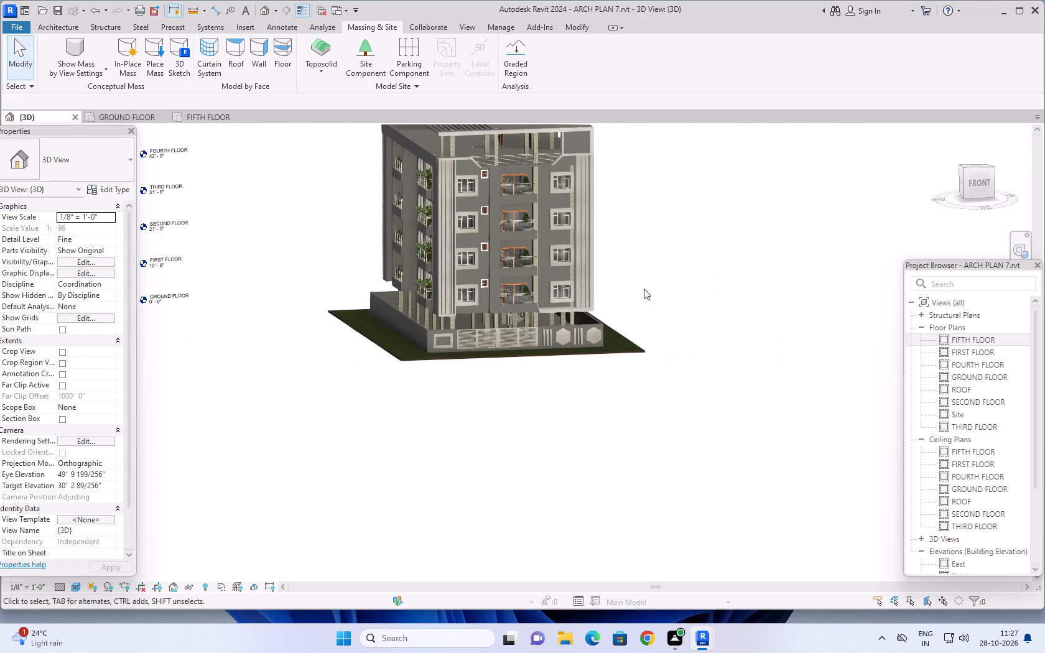
pyautogui.moveTo(646, 390); pyautogui.dragTo(622, 475, button='middle')
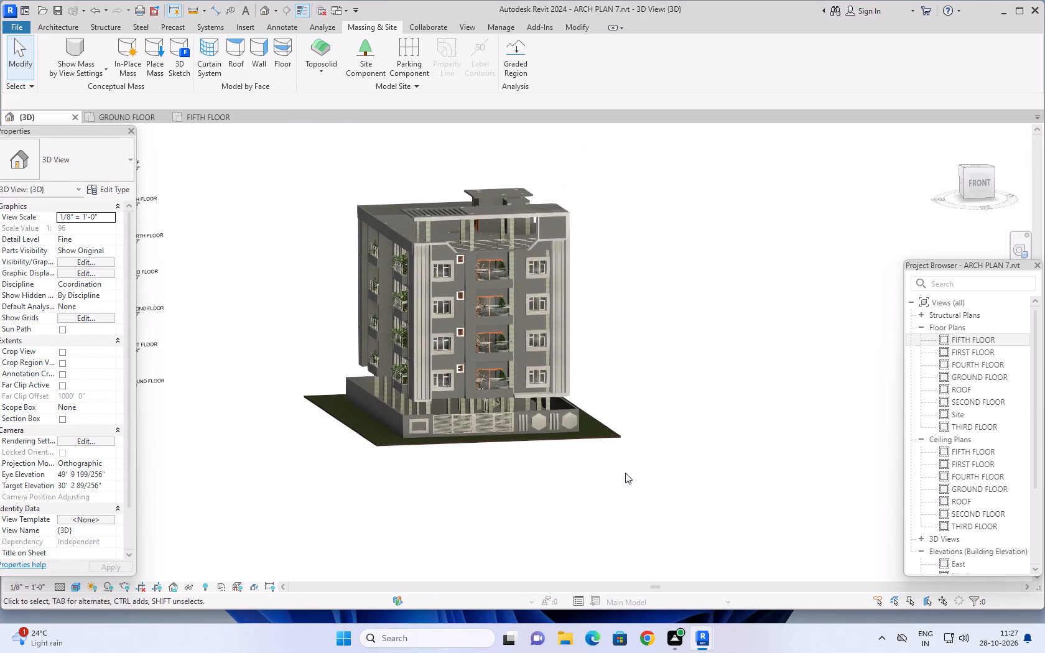
pyautogui.keyDown('shift'); pyautogui.moveTo(630, 466); pyautogui.dragTo(706, 445, button='middle'); pyautogui.keyUp('shift')
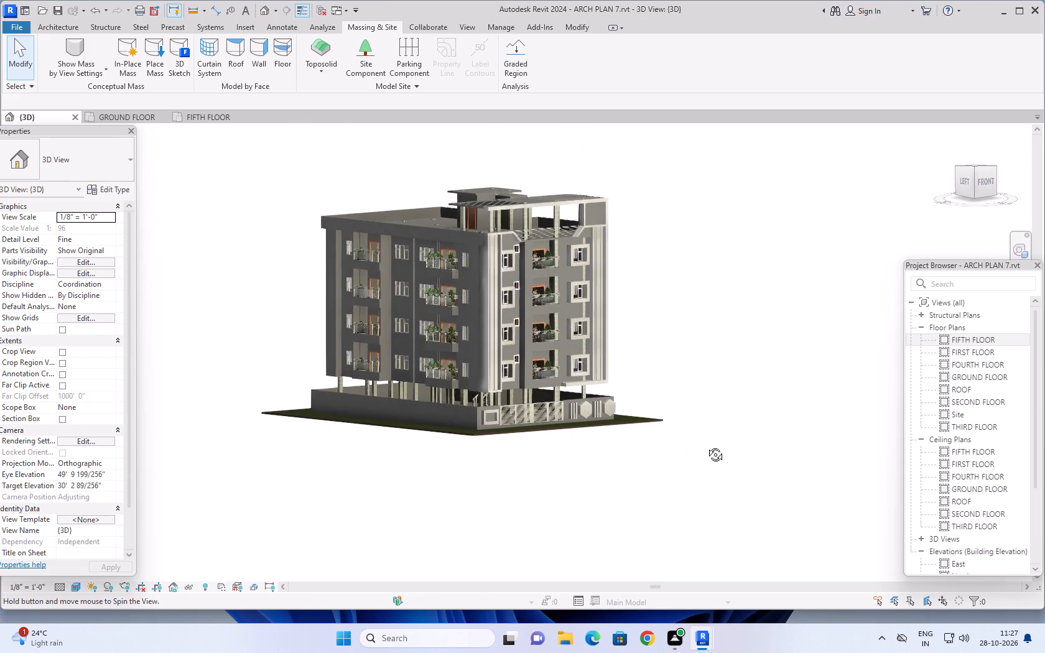
pyautogui.keyDown('shift'); pyautogui.moveTo(706, 445); pyautogui.dragTo(714, 445, button='middle'); pyautogui.keyUp('shift')
pyautogui.scroll(2, 675, 333)
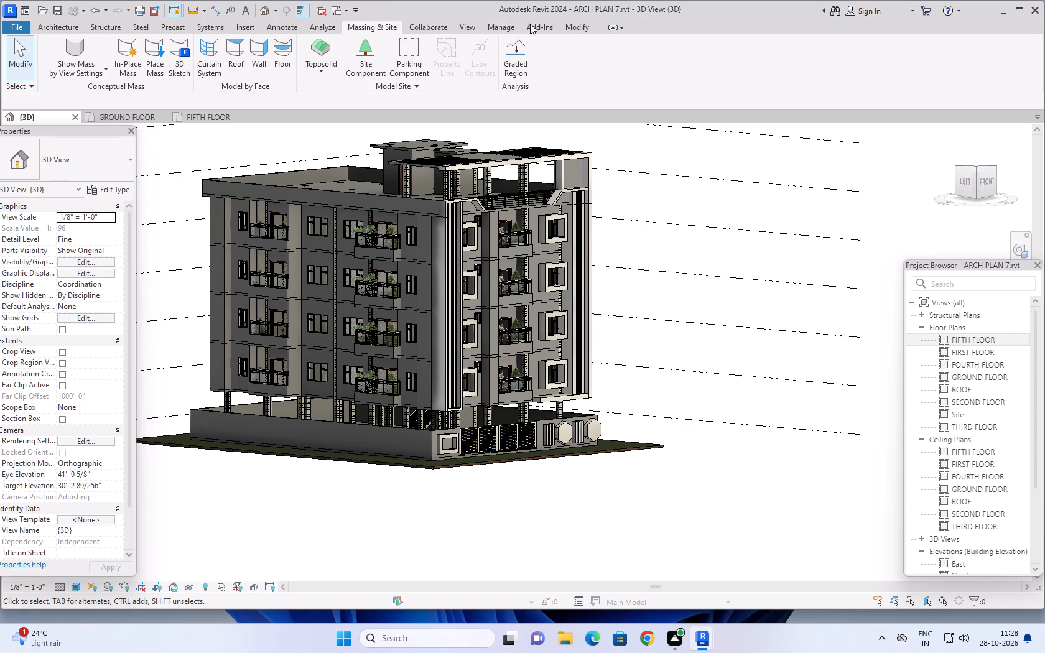
# Create a new project material and name it 9" wall.
pyautogui.click(512, 25)
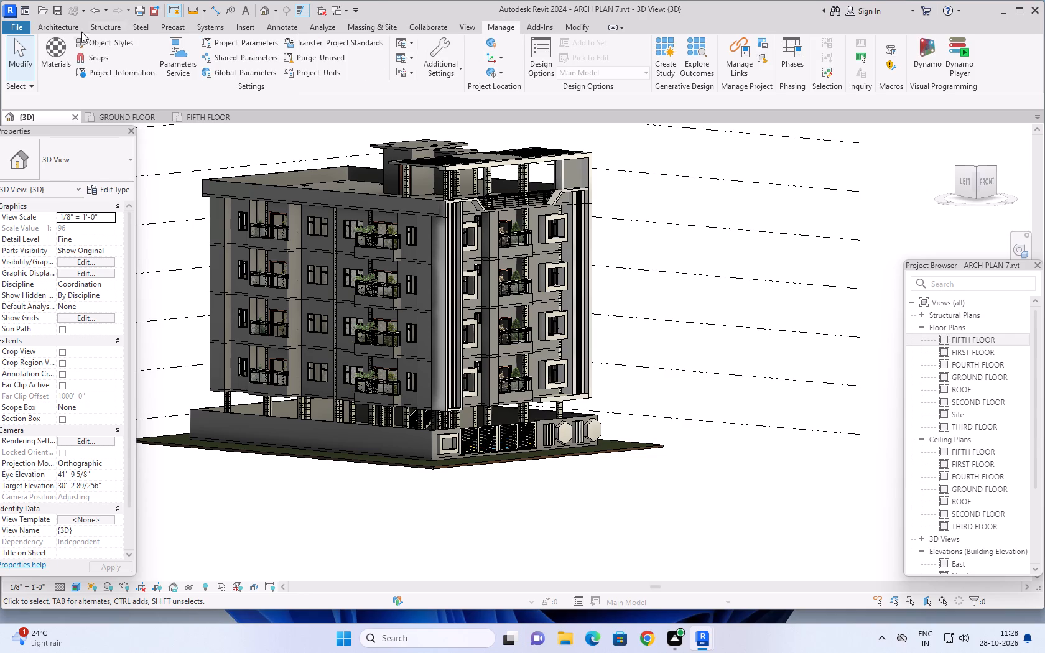
pyautogui.click(61, 50)
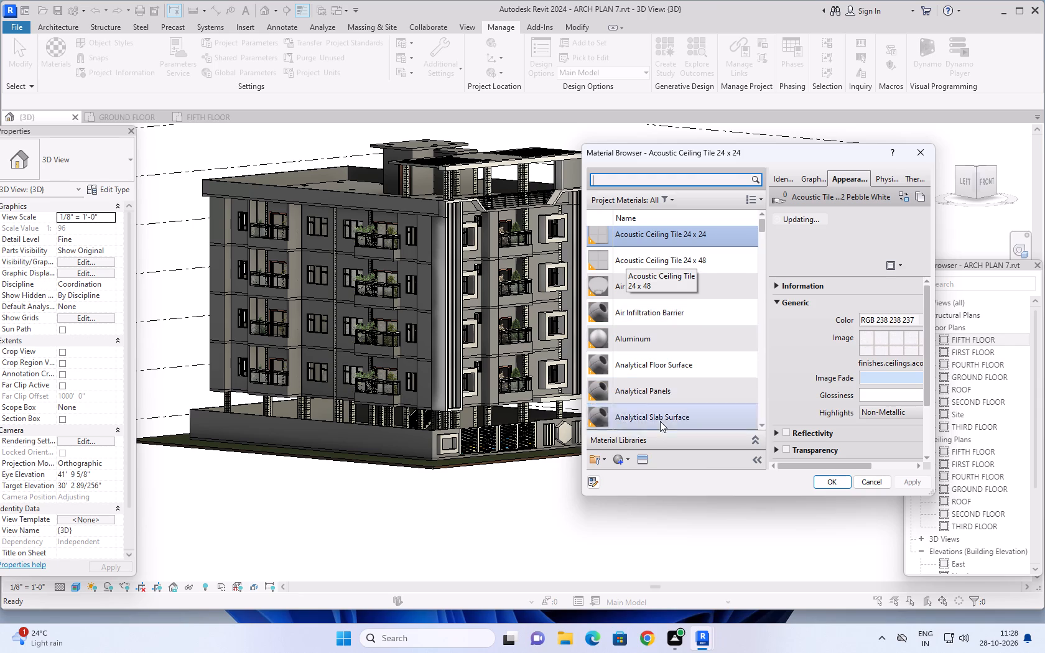
pyautogui.rightClick(626, 453)
pyautogui.click(630, 475)
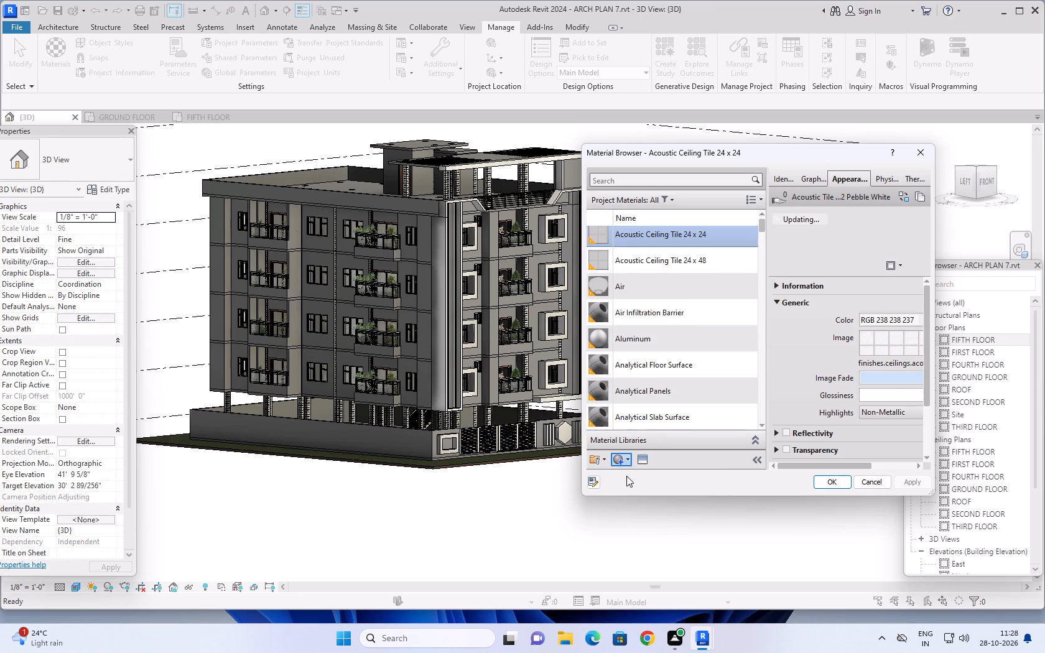
pyautogui.rightClick(697, 308)
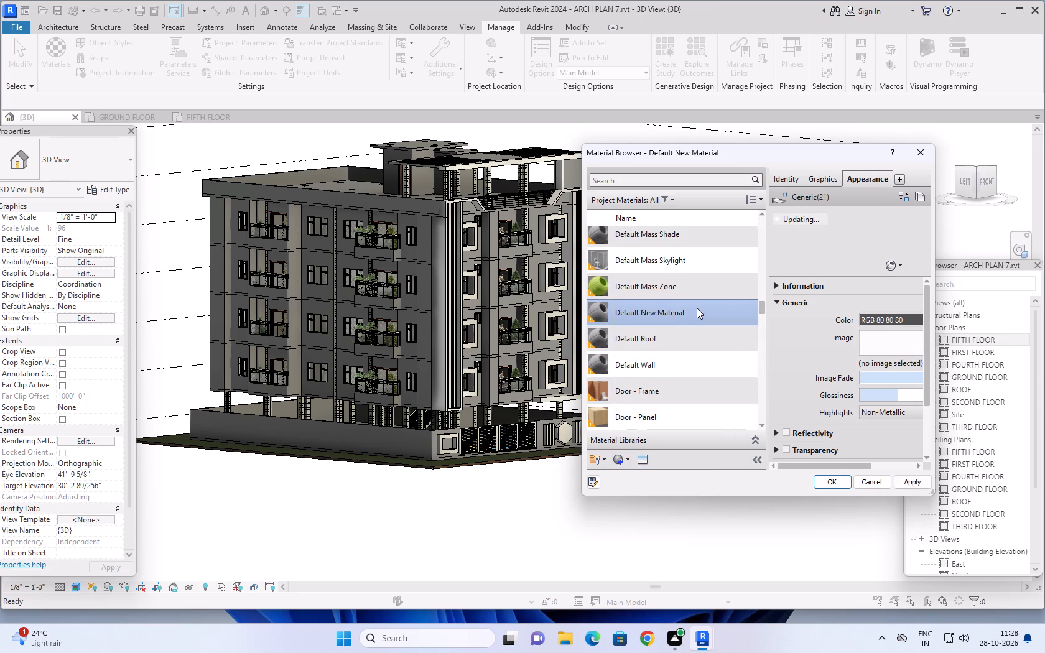
pyautogui.click(729, 356)
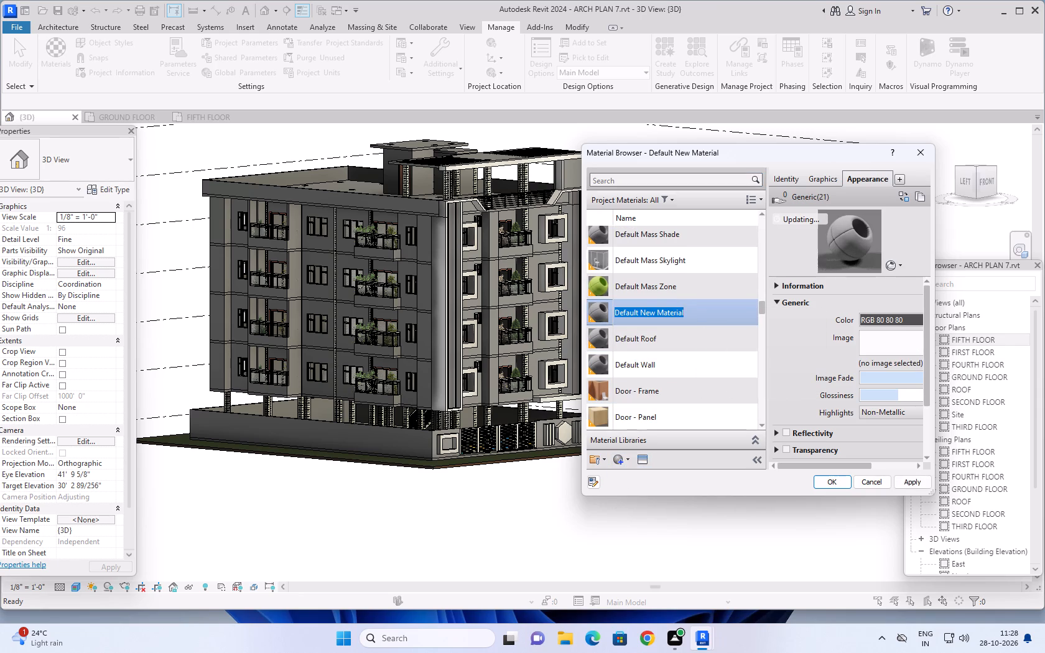
pyautogui.press('9')
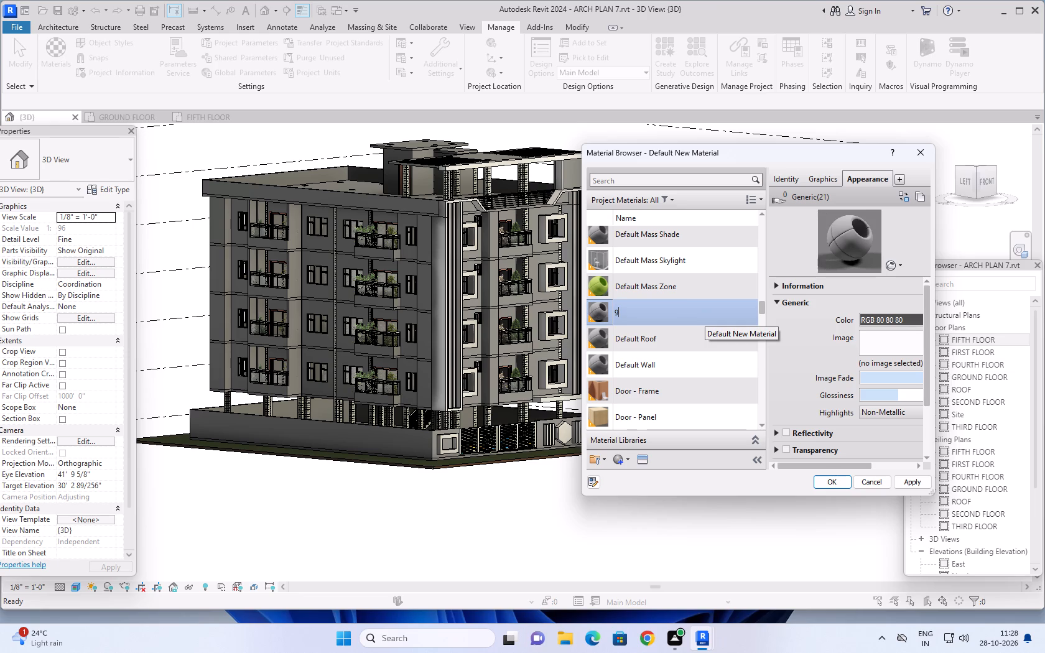
pyautogui.hotkey('shift', '"')
pyautogui.press('space')
pyautogui.write('wal')
pyautogui.press('l')
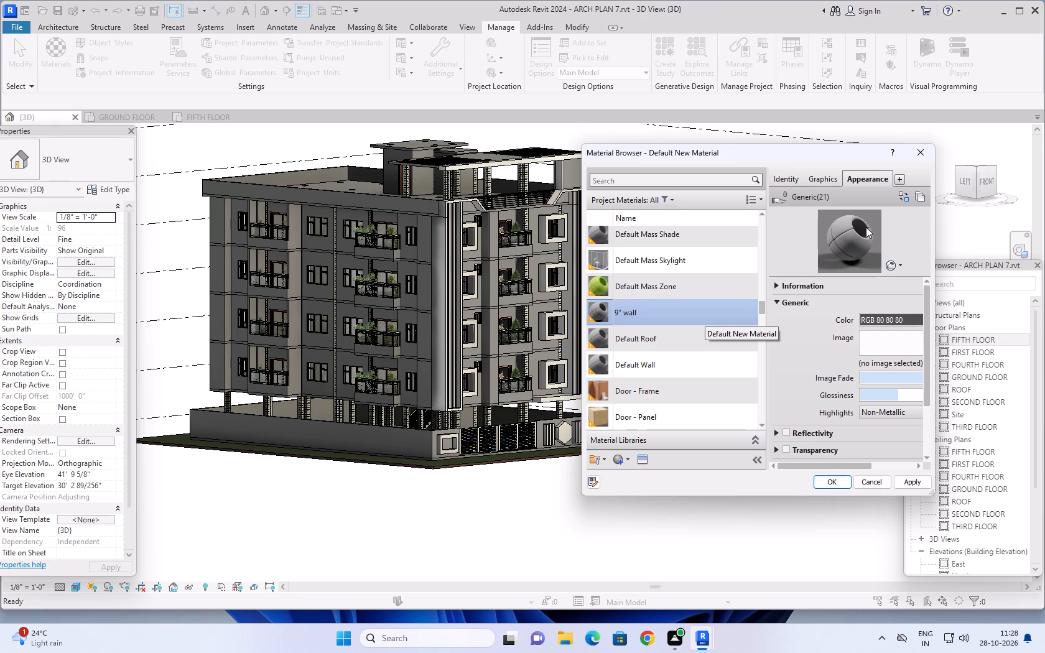
# Make the 9" wall material's shading use its render appearance.
pyautogui.click(830, 179)
pyautogui.click(862, 214)
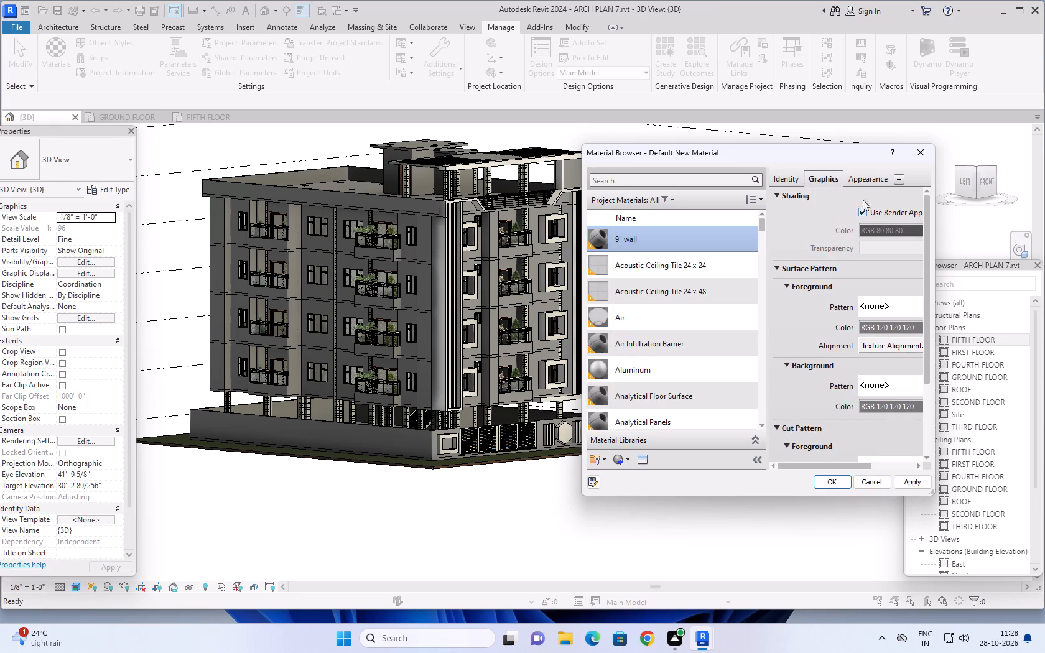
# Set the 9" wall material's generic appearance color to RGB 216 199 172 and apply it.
pyautogui.click(864, 179)
pyautogui.click(904, 318)
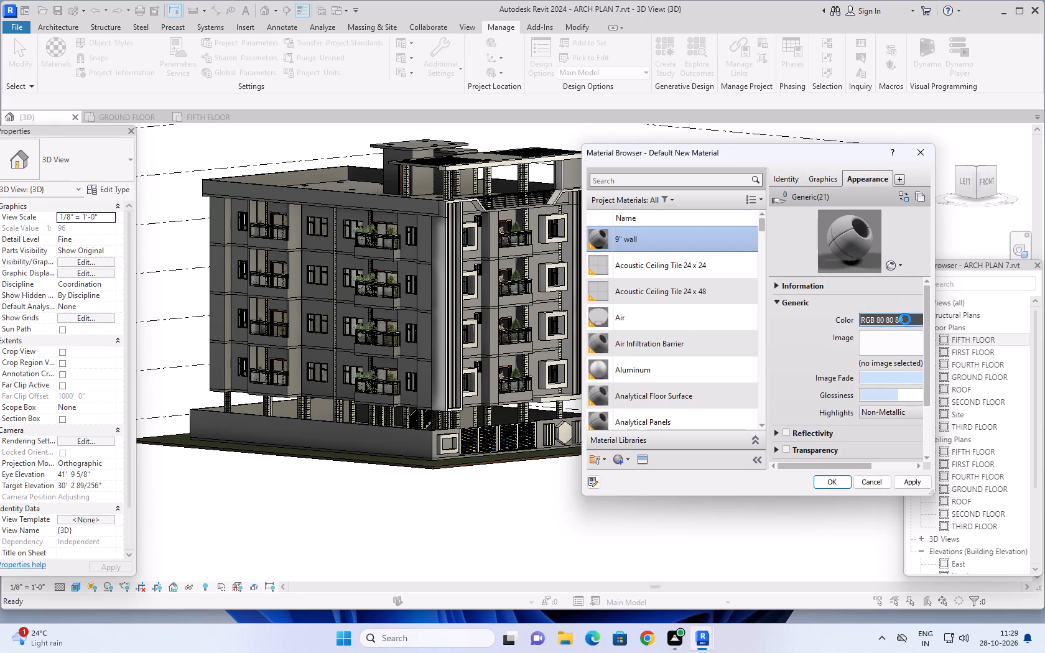
pyautogui.moveTo(892, 357); pyautogui.dragTo(871, 361)
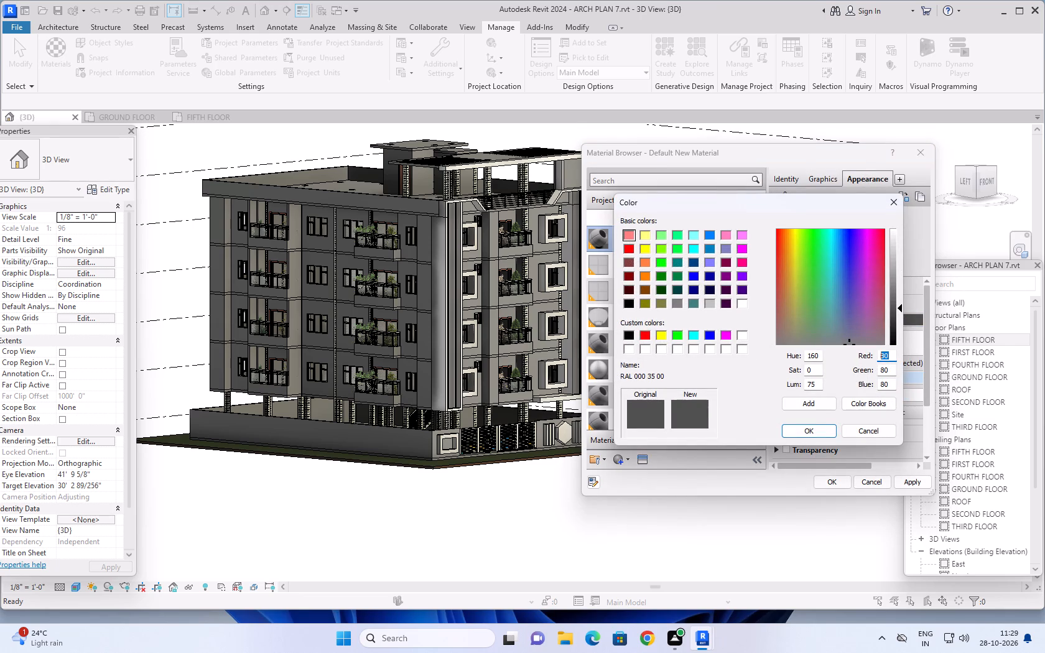
pyautogui.write('24')
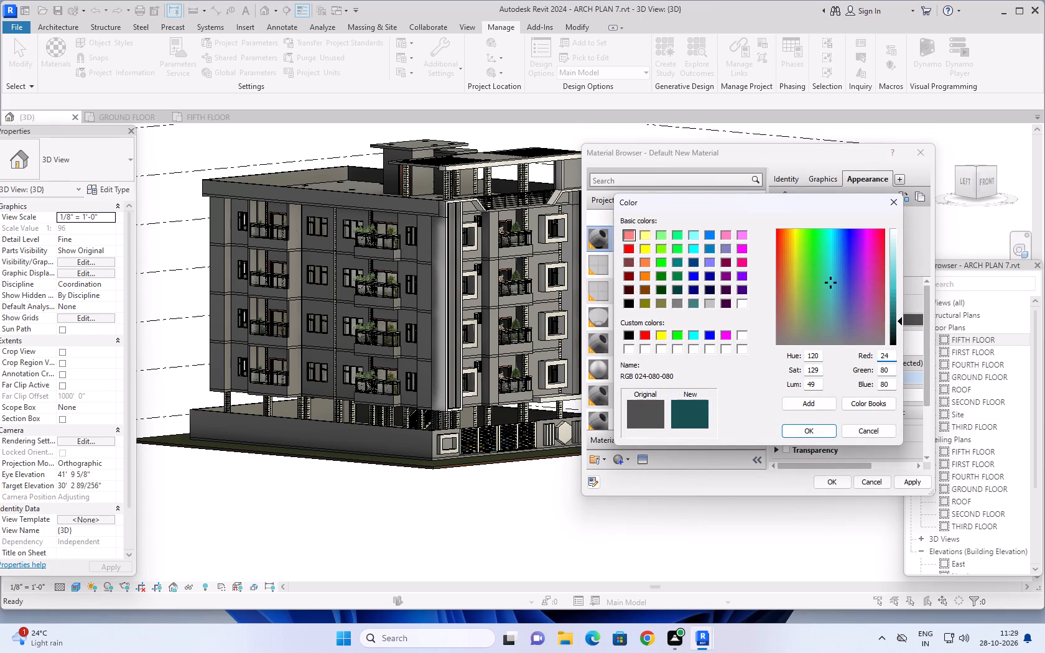
pyautogui.press('BackSpace')
pyautogui.write('16')
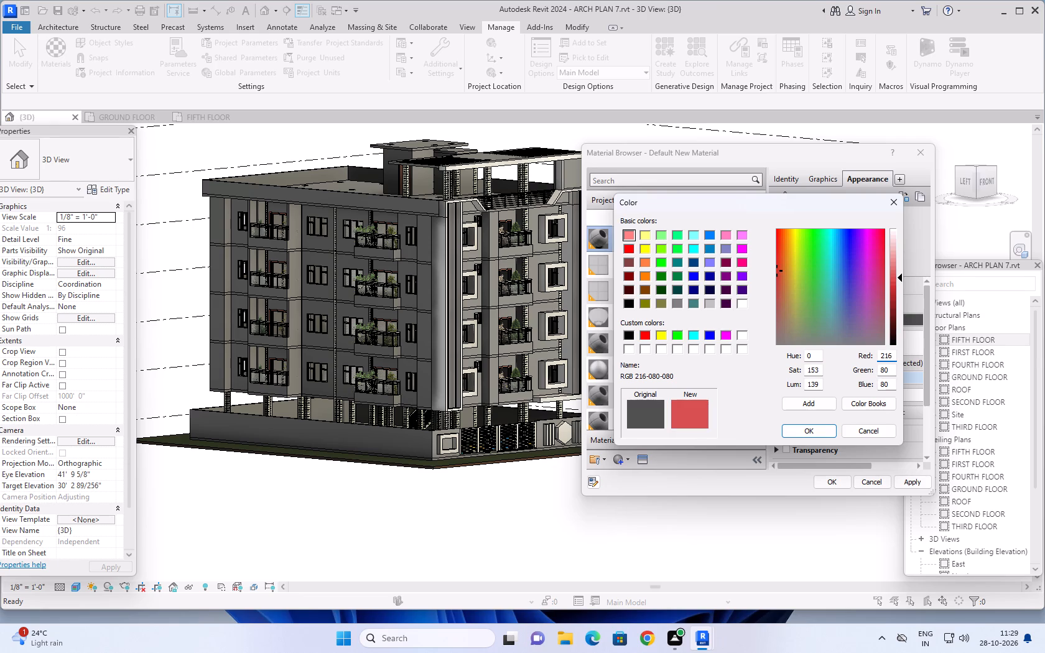
pyautogui.moveTo(894, 372); pyautogui.dragTo(878, 376)
pyautogui.write('199')
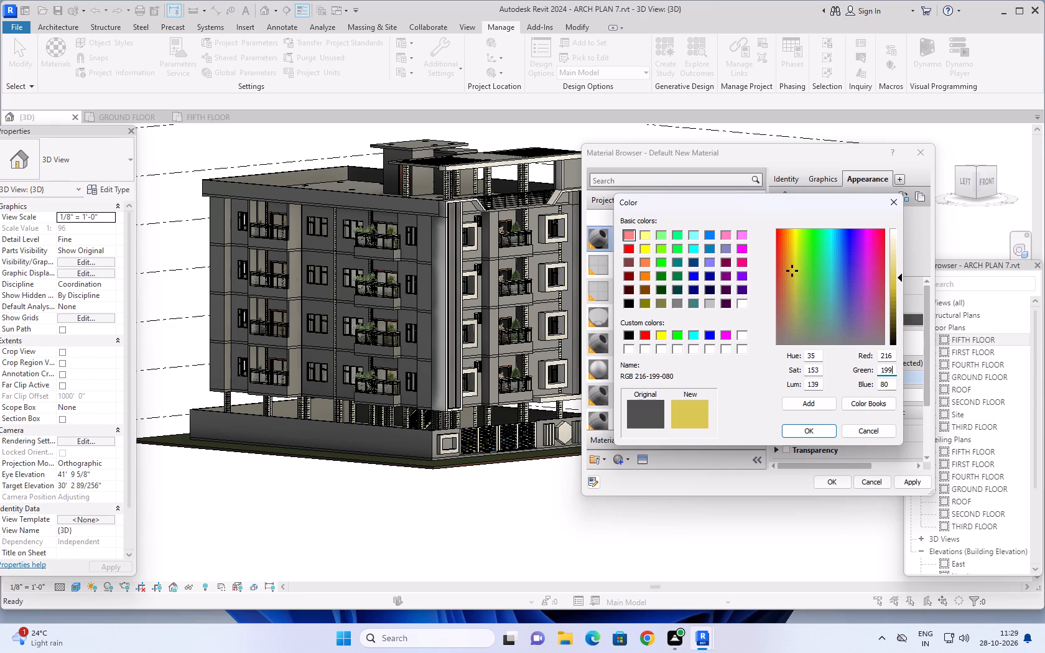
pyautogui.moveTo(889, 383); pyautogui.dragTo(877, 386)
pyautogui.moveTo(877, 386); pyautogui.dragTo(874, 386)
pyautogui.write('172')
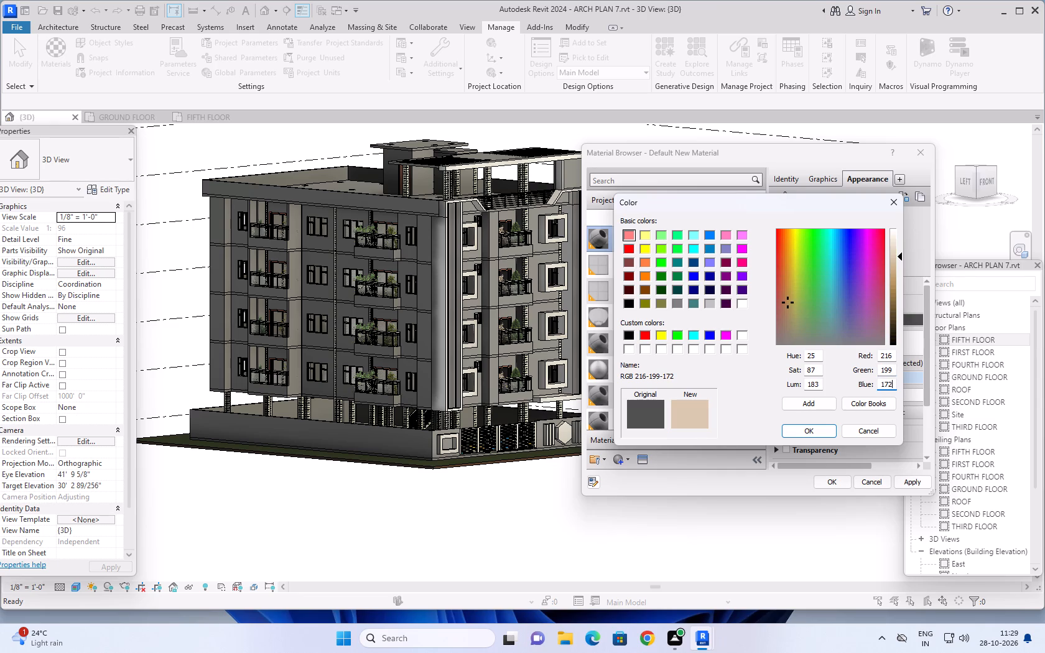
pyautogui.click(806, 432)
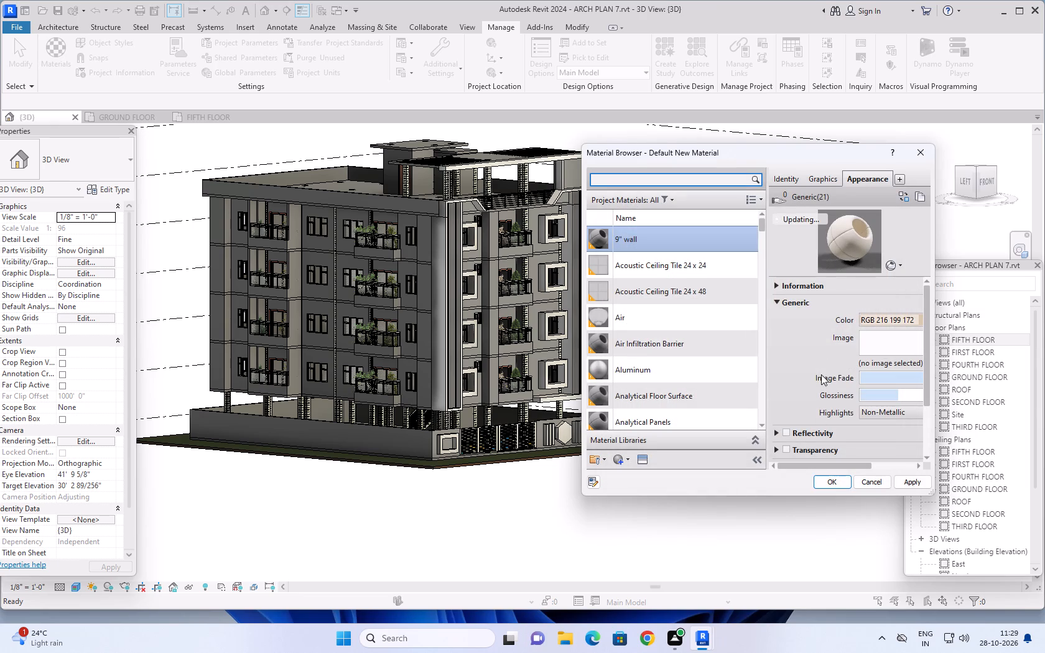
pyautogui.click(911, 481)
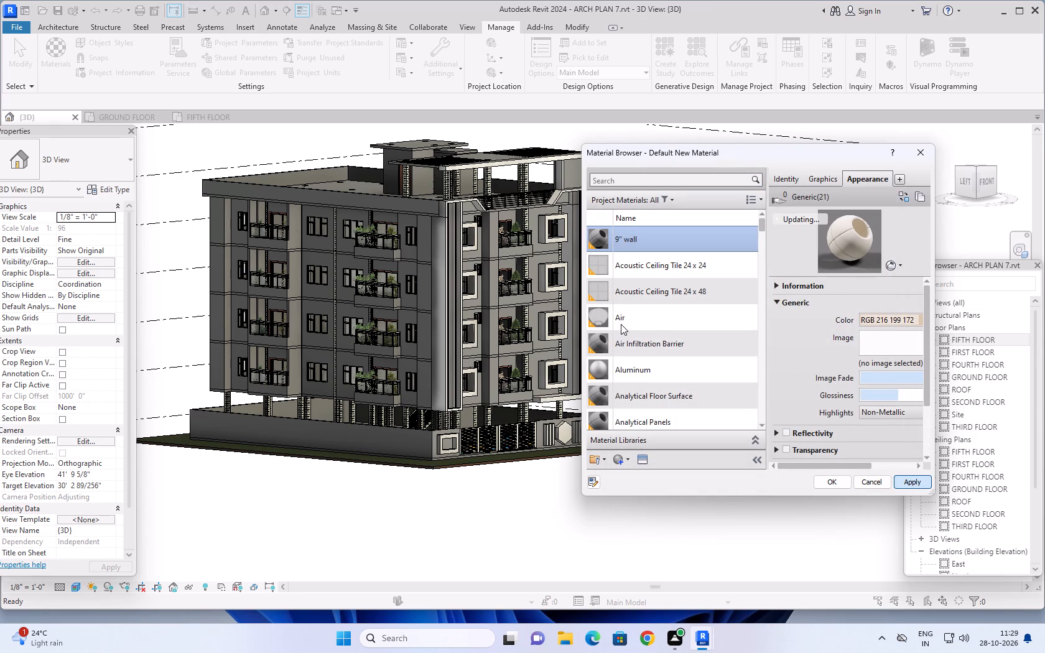
# Create another new project material and name it 6" wall.
pyautogui.rightClick(623, 463)
pyautogui.click(630, 475)
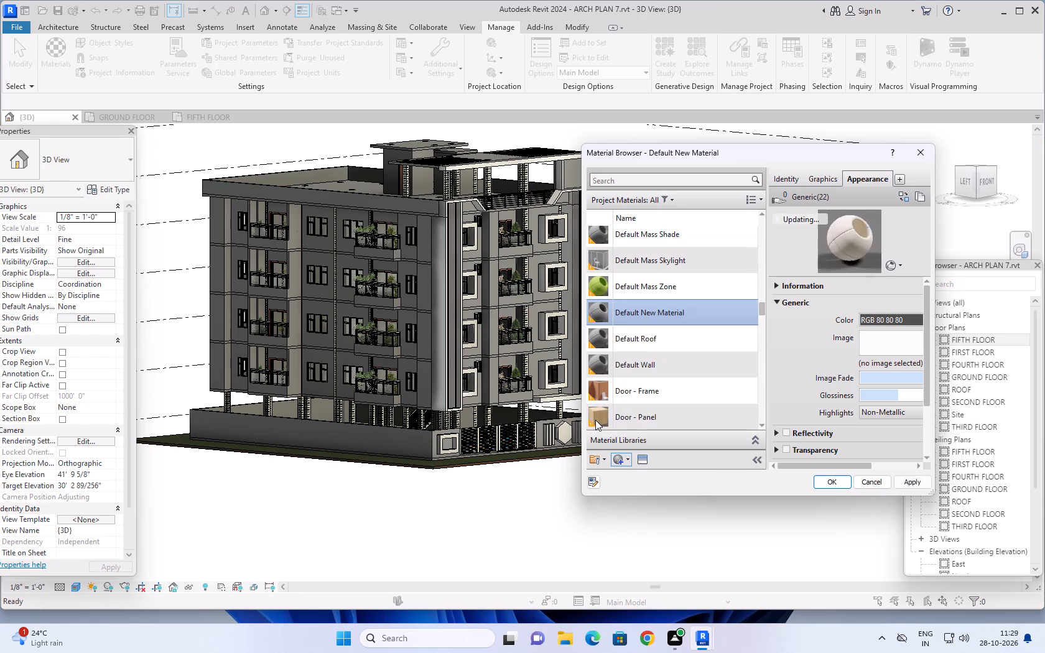
pyautogui.rightClick(680, 317)
pyautogui.click(710, 364)
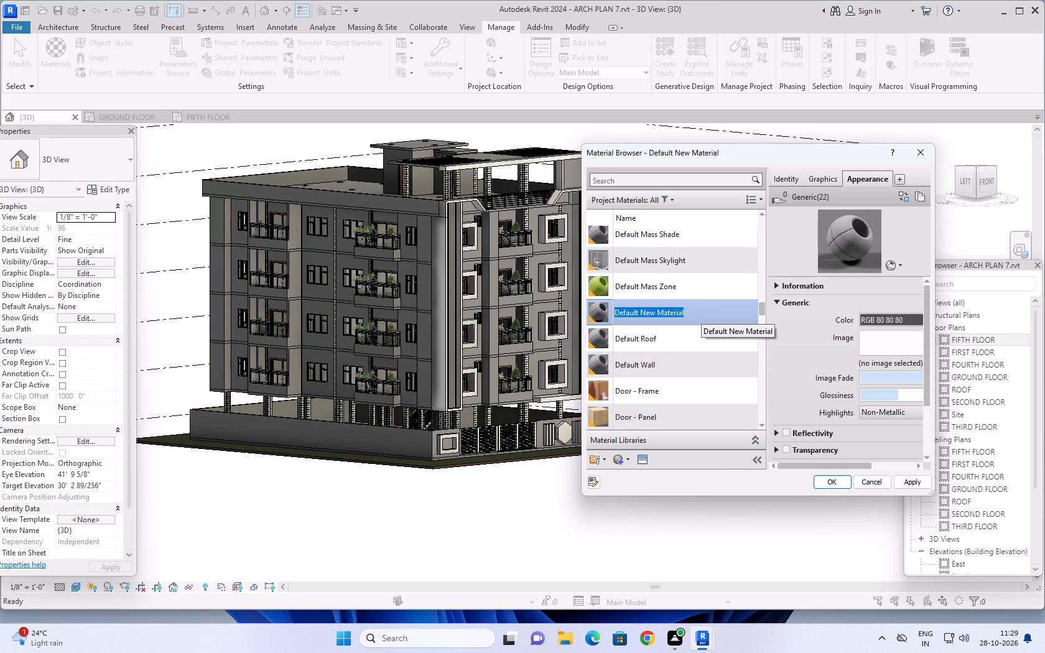
pyautogui.press('6')
pyautogui.write('" wall')
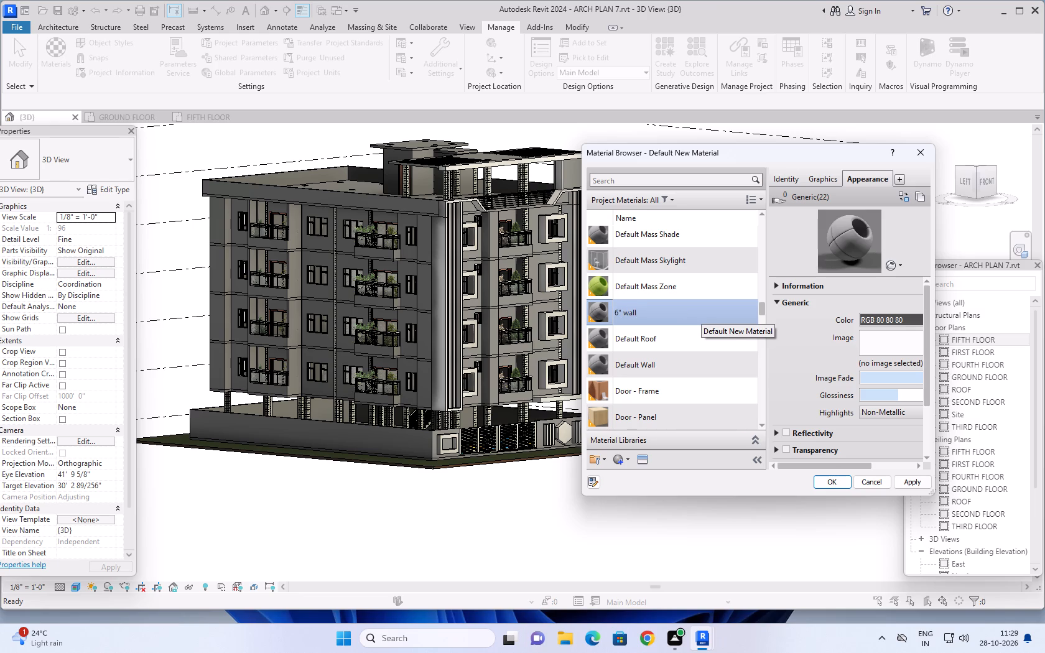
# Make the 6" wall material's shading use its render appearance.
pyautogui.click(821, 175)
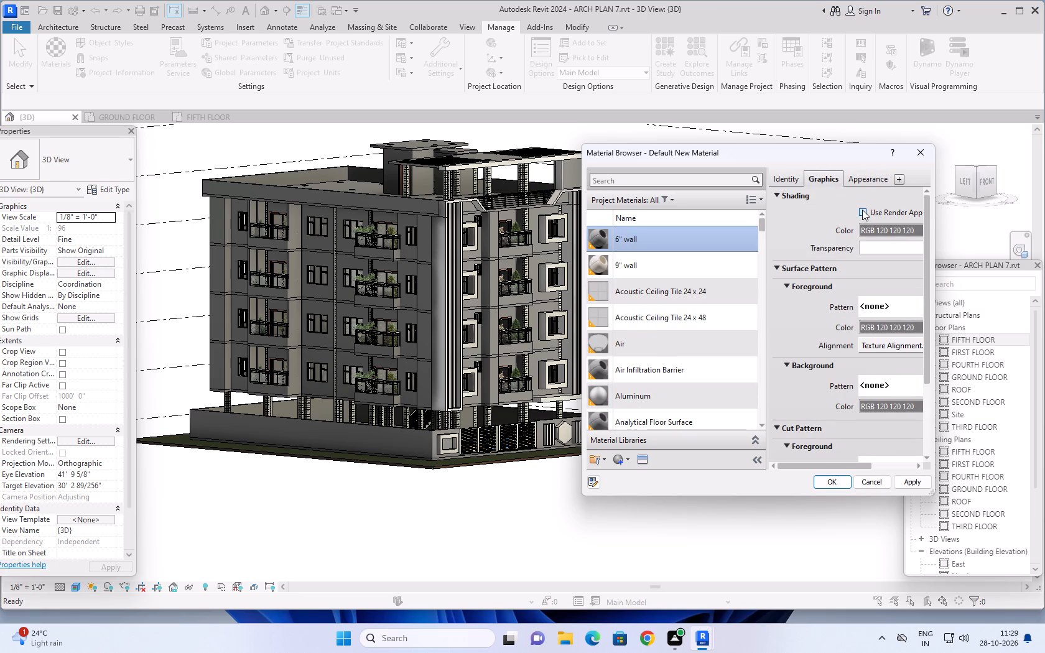
pyautogui.click(862, 210)
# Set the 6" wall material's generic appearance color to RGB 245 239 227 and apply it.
pyautogui.click(860, 174)
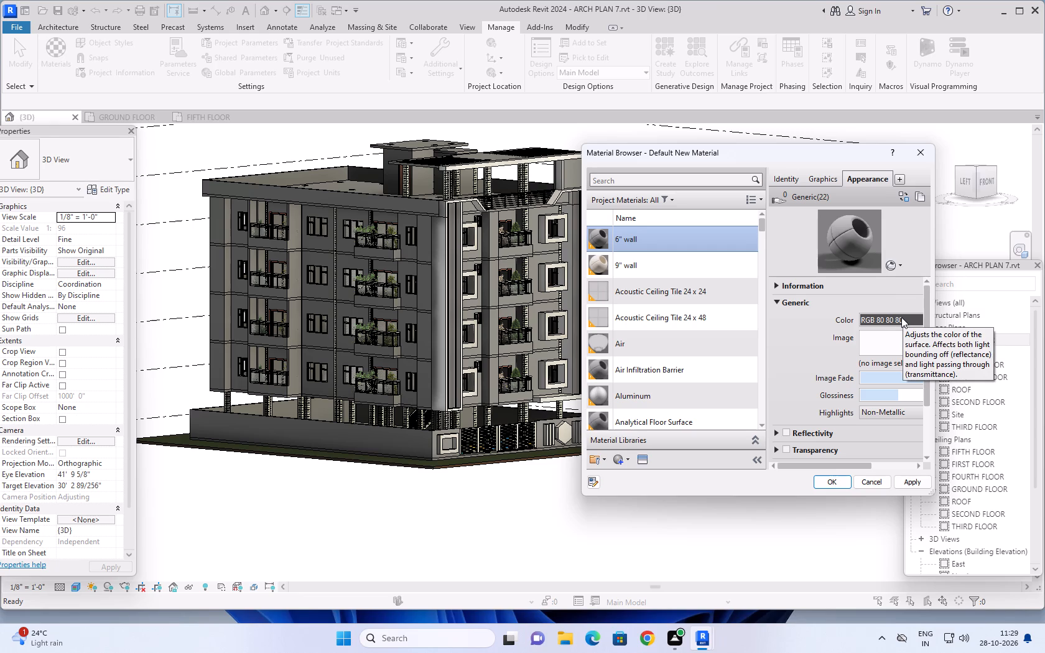
pyautogui.click(901, 317)
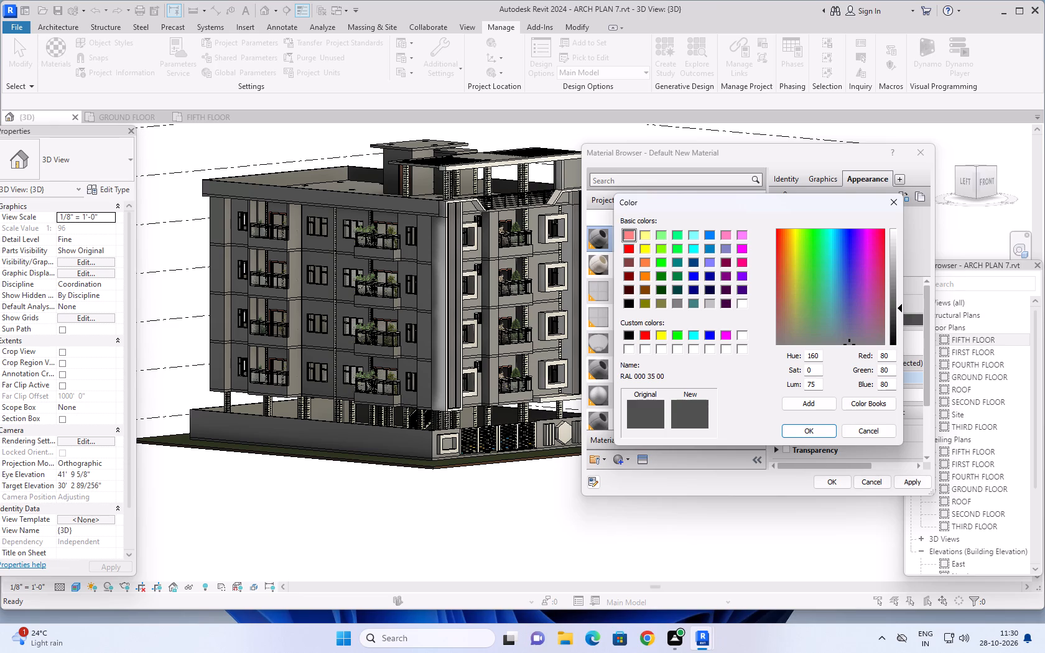
pyautogui.moveTo(891, 357); pyautogui.dragTo(881, 361)
pyautogui.write('216')
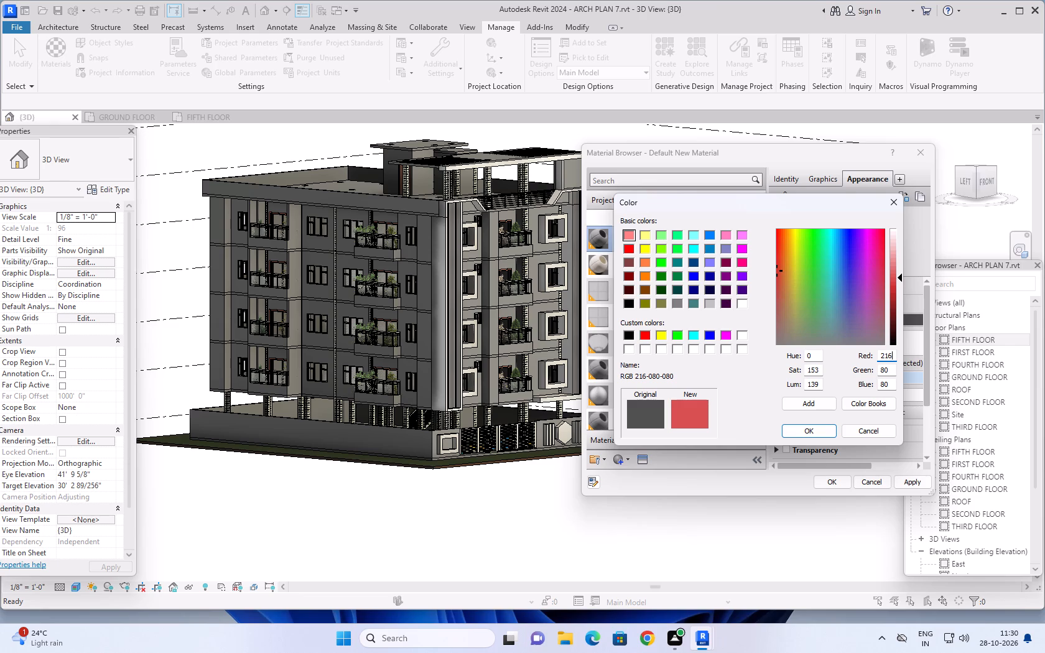
pyautogui.press('BackSpace')
pyautogui.press('BackSpace')
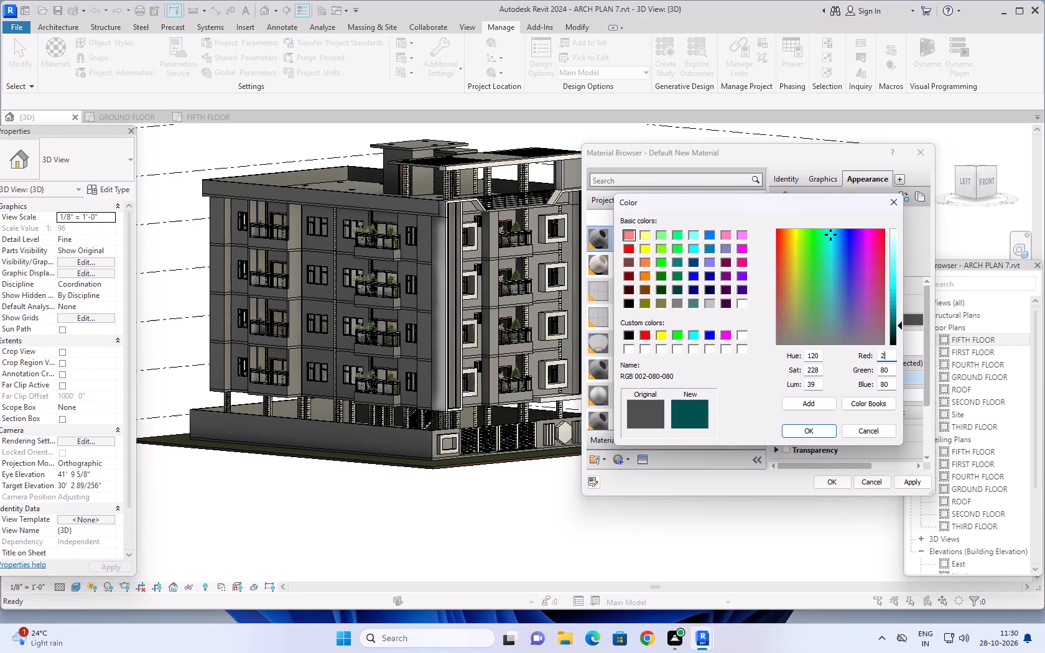
pyautogui.write('45')
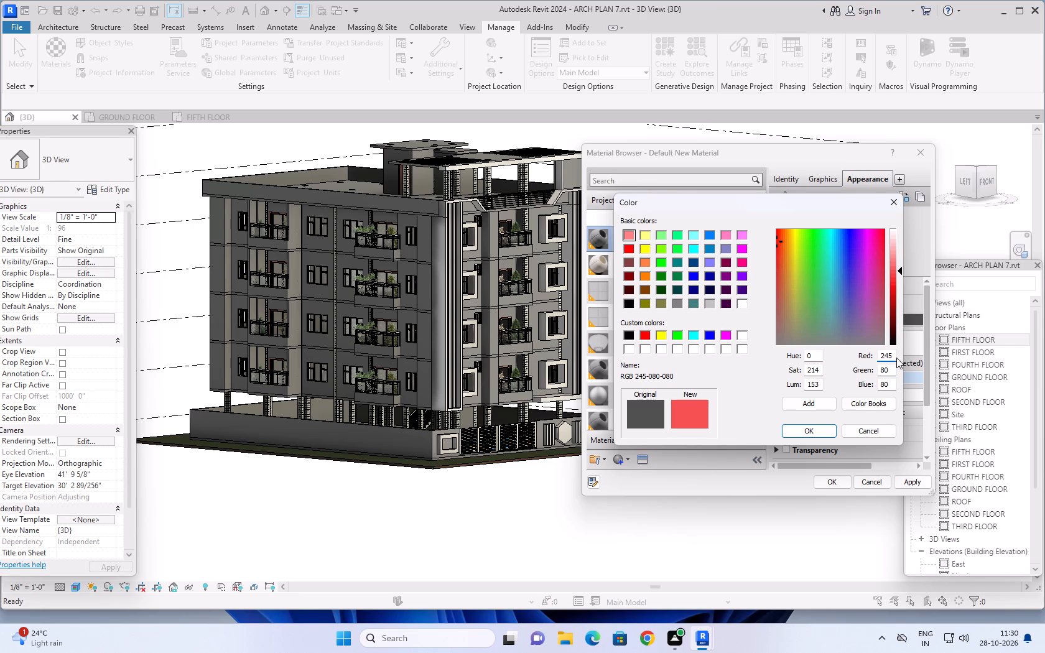
pyautogui.moveTo(889, 368); pyautogui.dragTo(879, 374)
pyautogui.write('239')
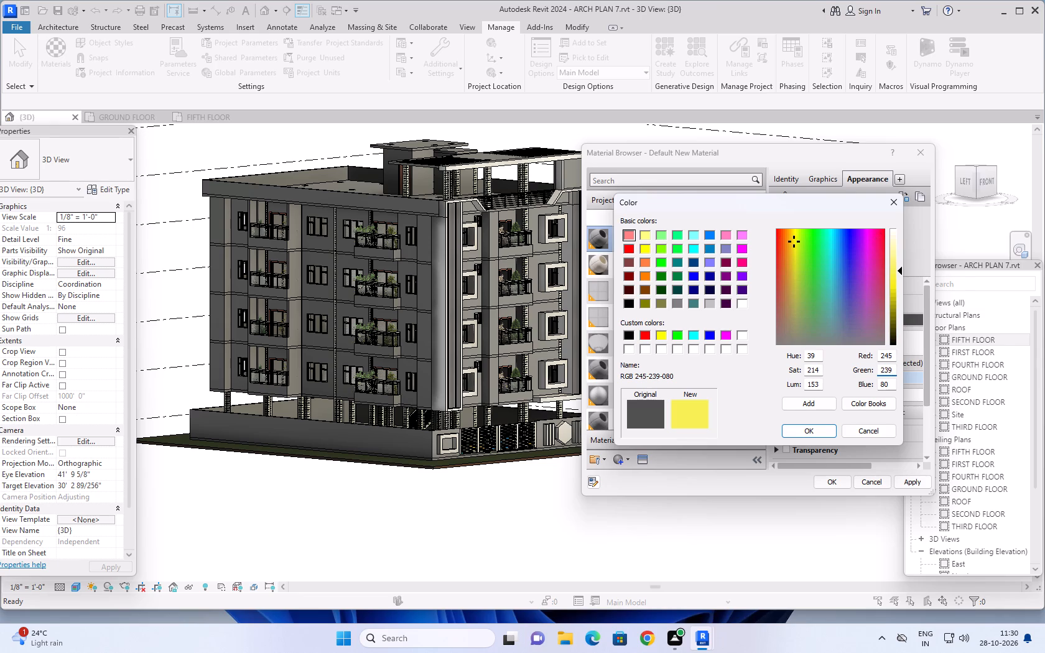
pyautogui.moveTo(892, 383); pyautogui.dragTo(878, 386)
pyautogui.write('227')
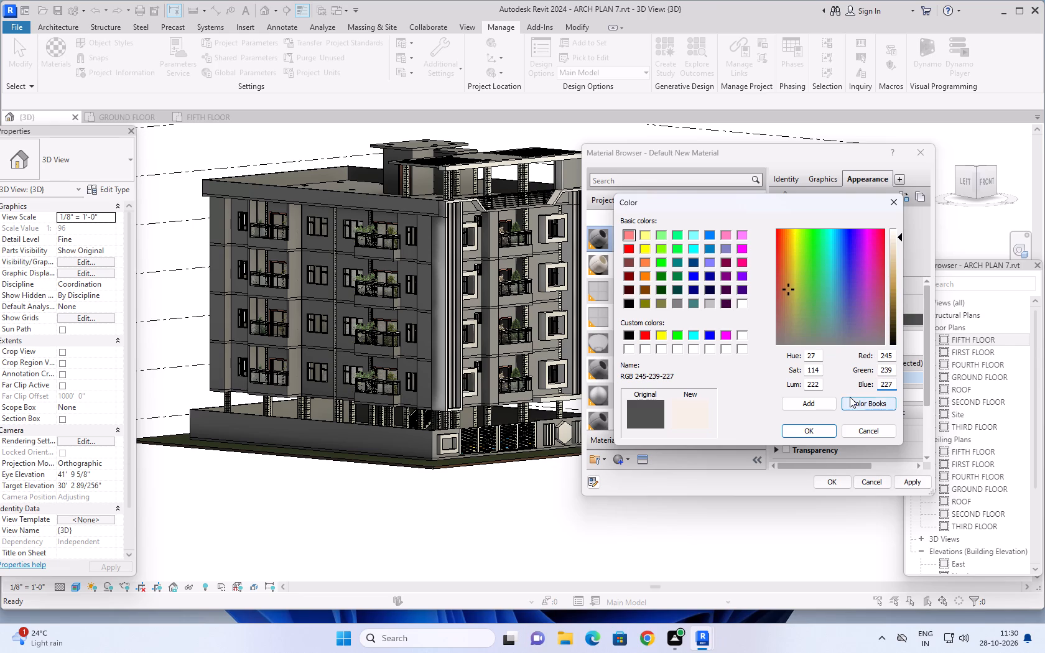
pyautogui.click(815, 428)
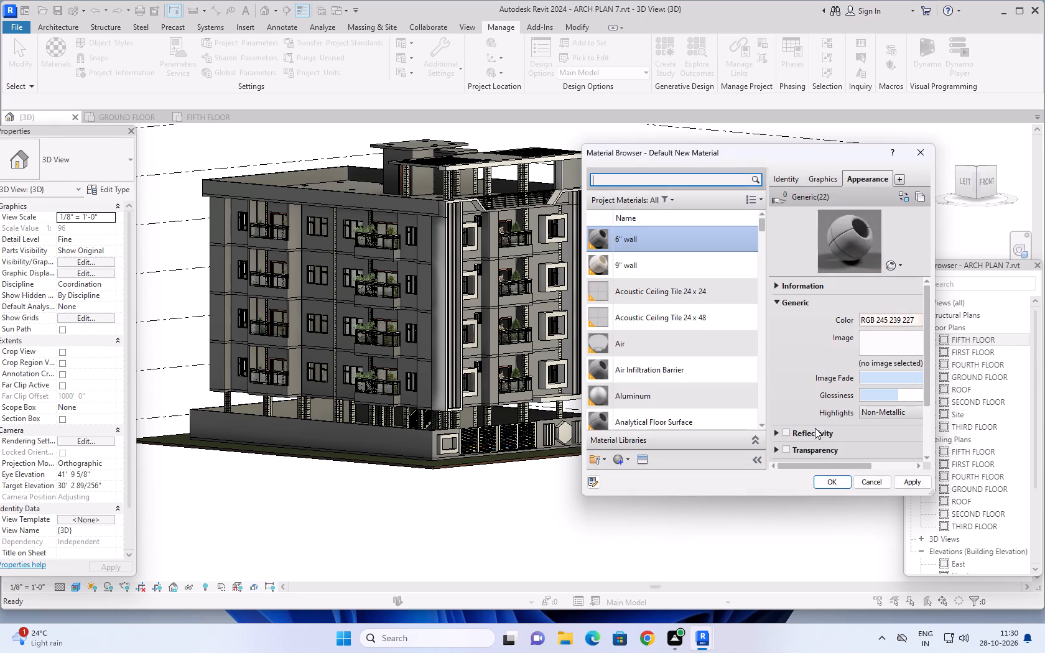
pyautogui.click(906, 481)
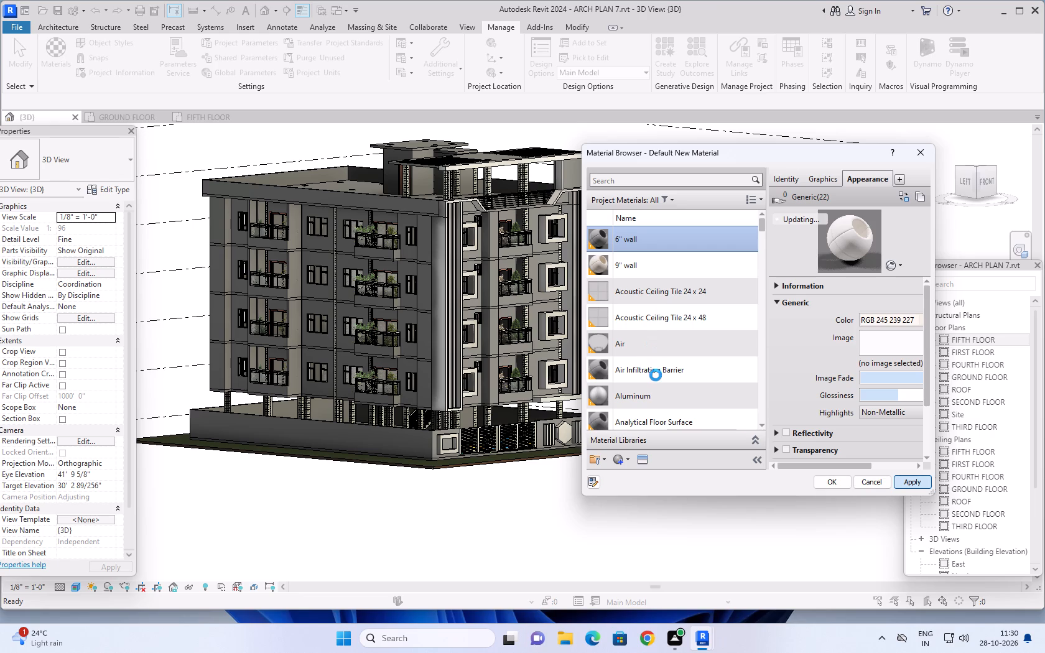
# Create a third new project material and name it coffee brown.
pyautogui.rightClick(621, 456)
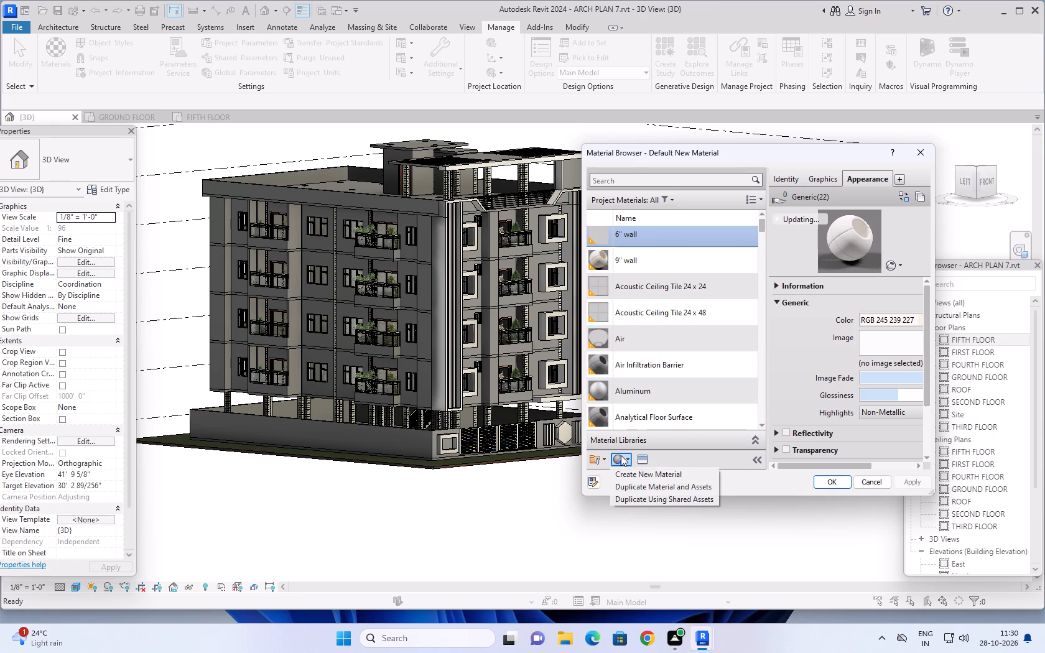
pyautogui.click(638, 471)
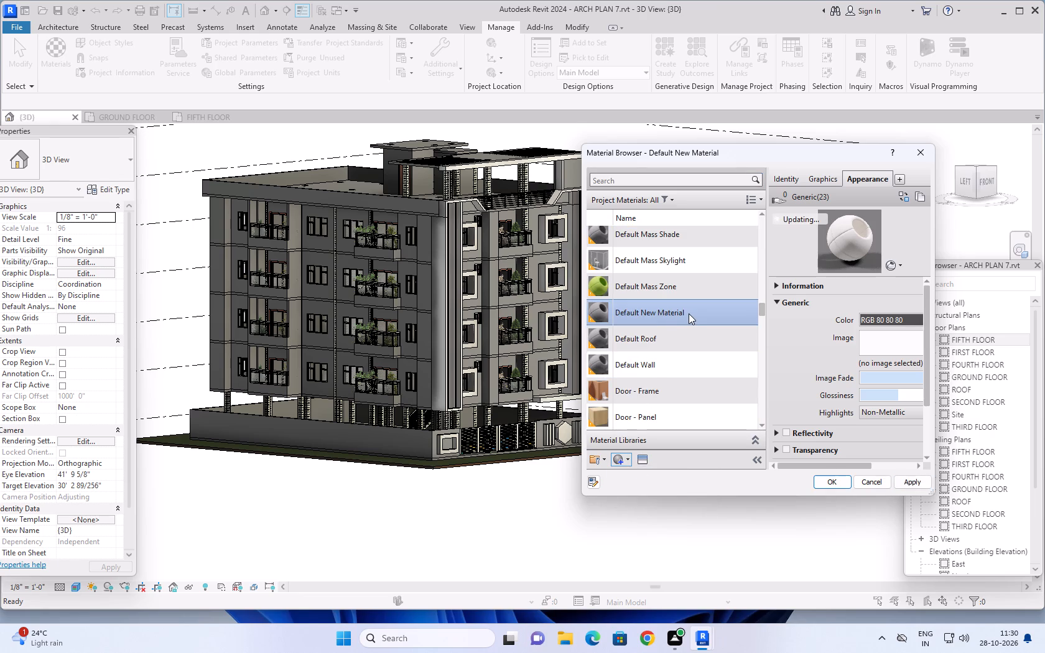
pyautogui.rightClick(689, 313)
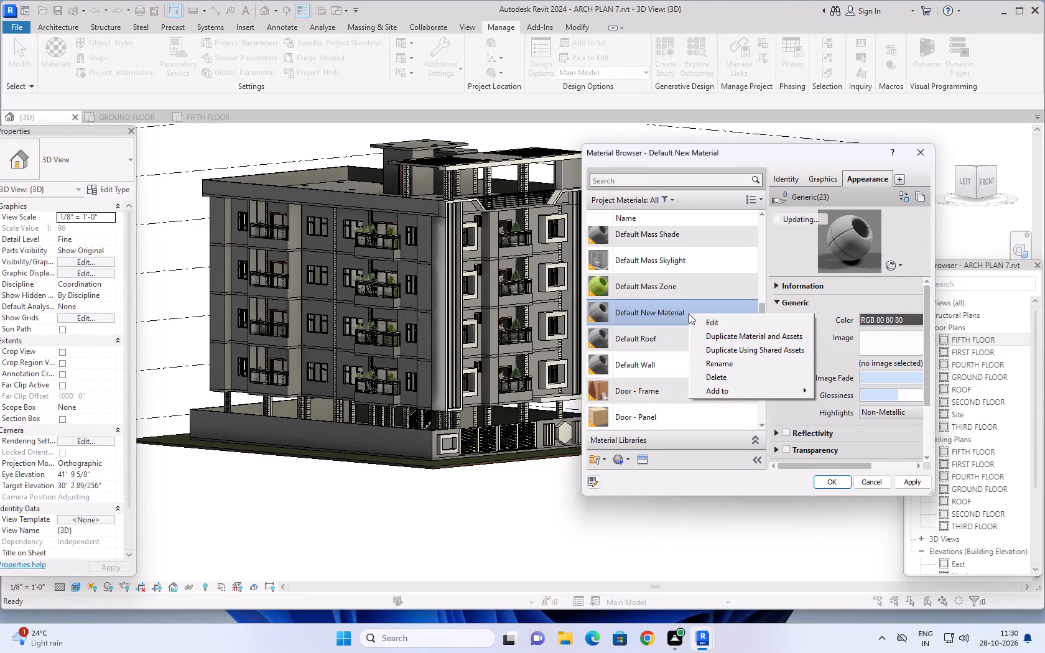
pyautogui.click(742, 362)
pyautogui.press('BackSpace')
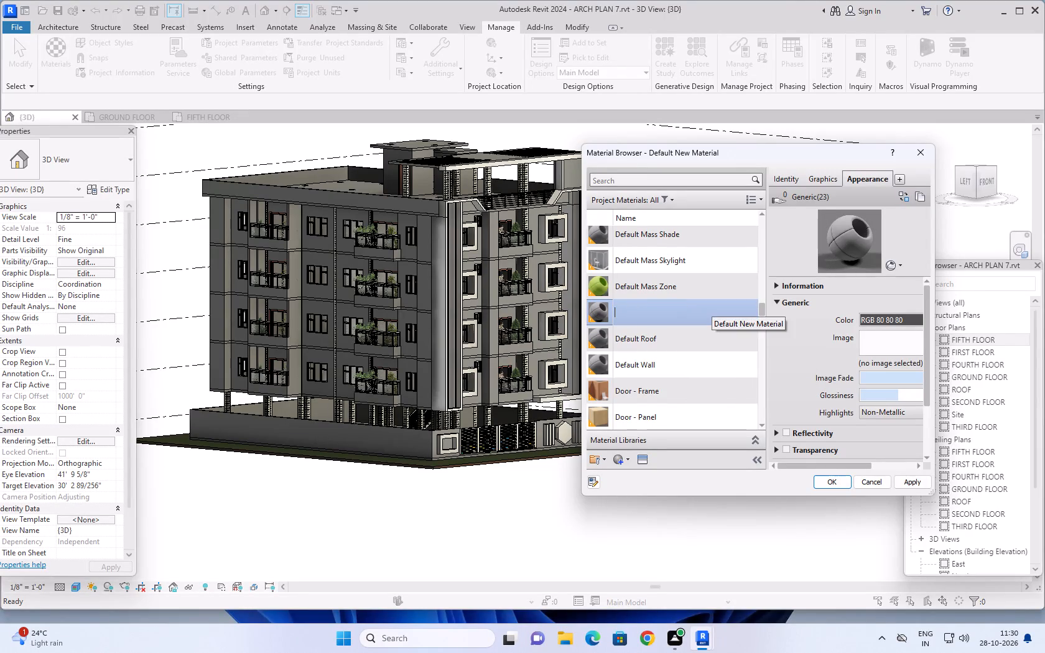
pyautogui.write('coffee')
pyautogui.press('space')
pyautogui.write('br')
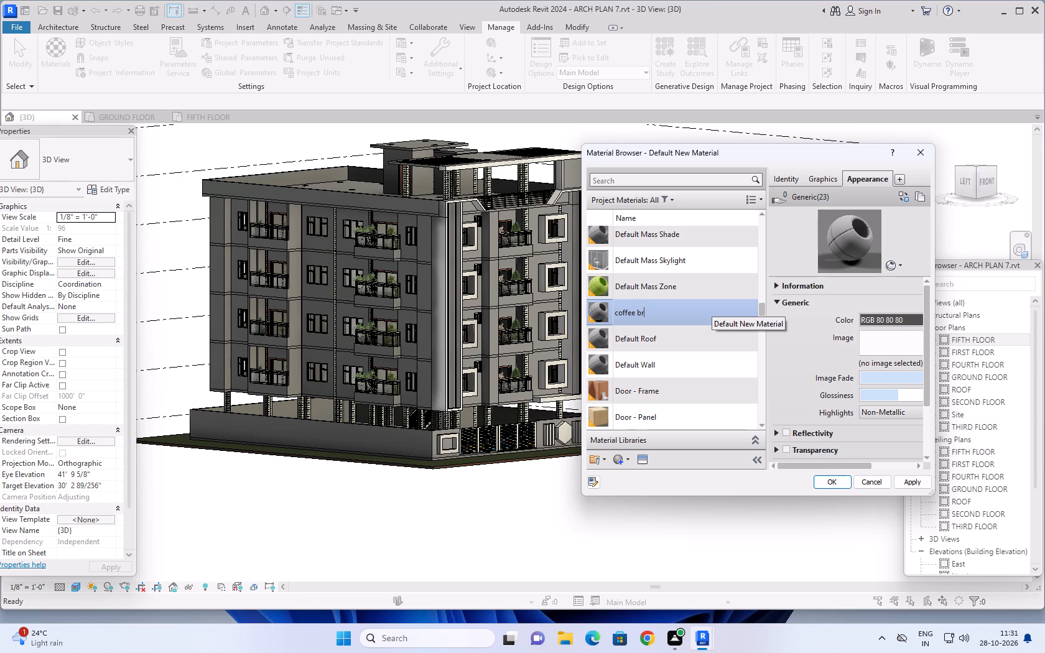
pyautogui.write('ow')
pyautogui.press('n')
# Make the coffee brown material's shading use its render appearance and bring up its appearance settings.
pyautogui.click(830, 180)
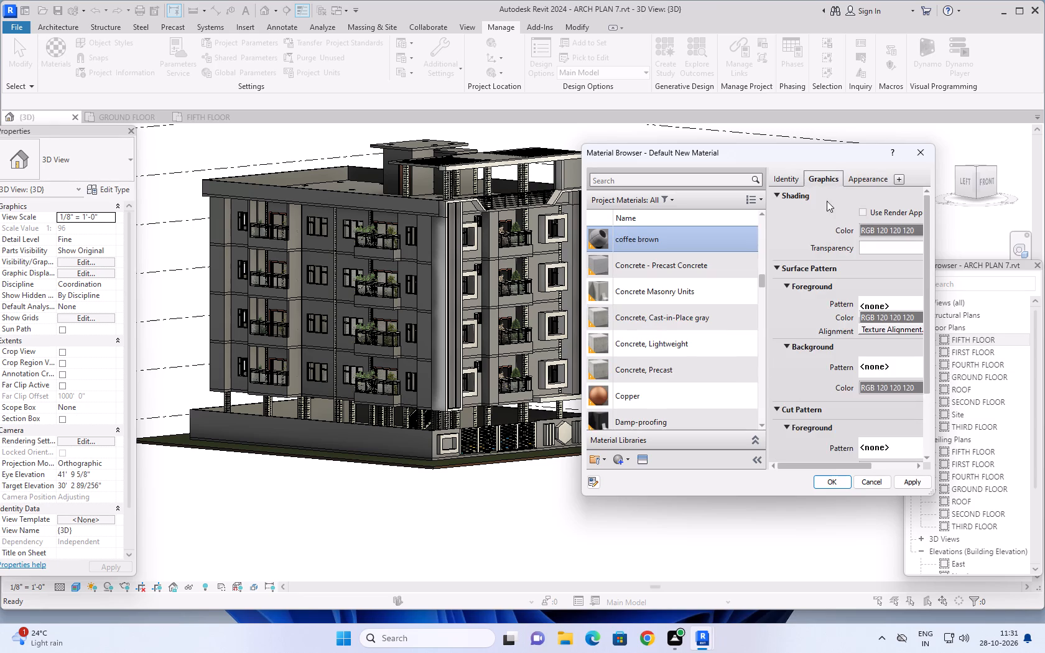
pyautogui.click(862, 213)
pyautogui.click(866, 176)
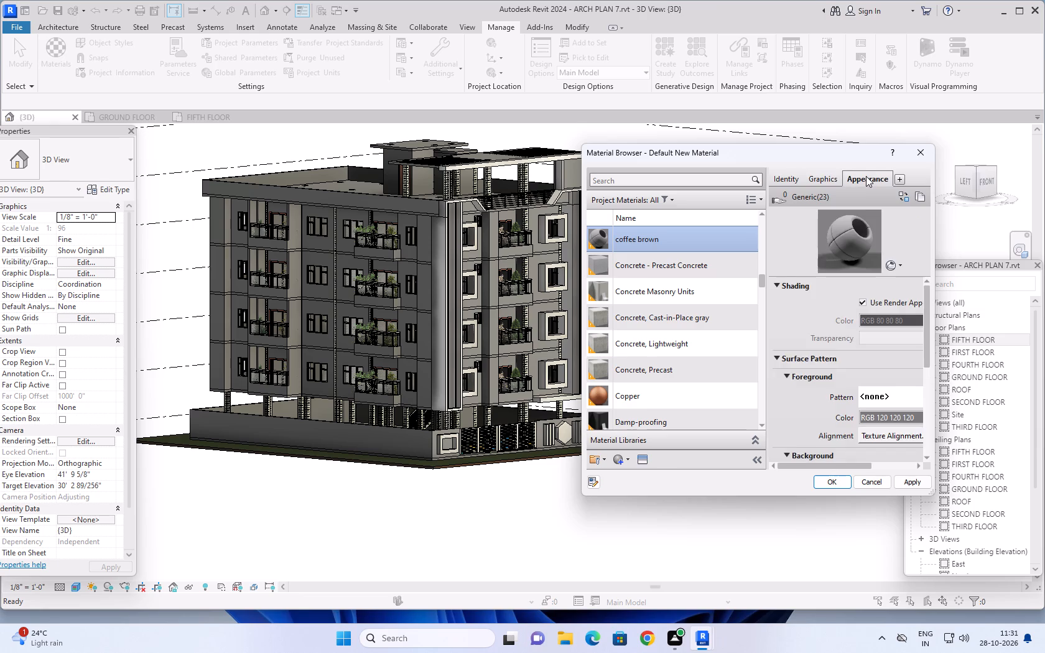
# Set the coffee brown material's generic appearance color to RGB 89 68 56 and apply it.
pyautogui.click(900, 322)
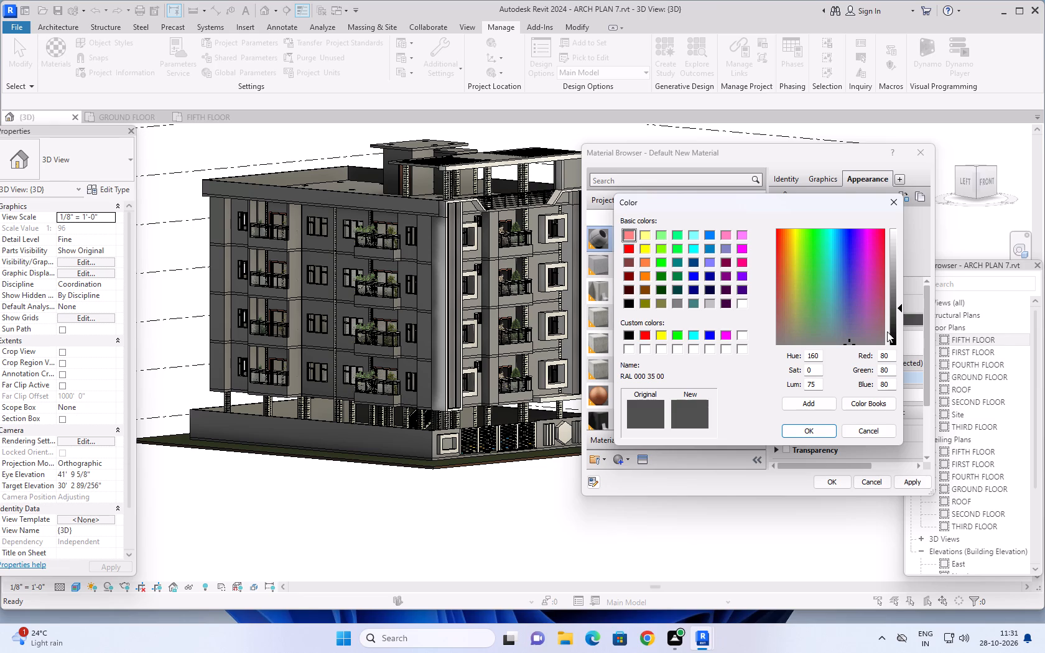
pyautogui.moveTo(891, 356); pyautogui.dragTo(882, 357)
pyautogui.moveTo(882, 357); pyautogui.dragTo(879, 359)
pyautogui.write('89')
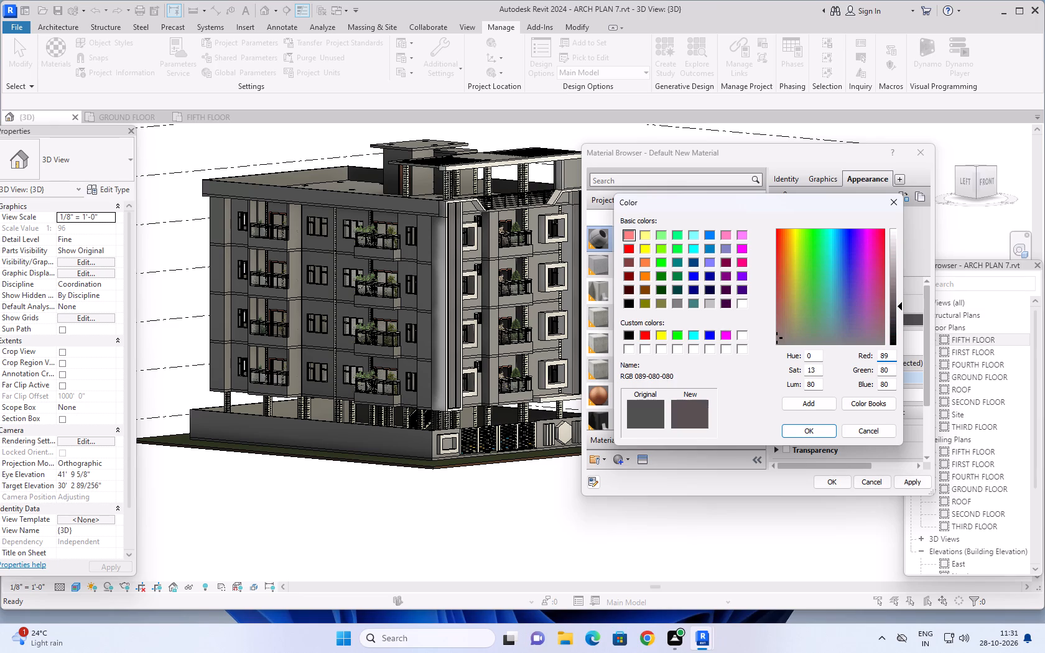
pyautogui.moveTo(889, 372); pyautogui.dragTo(878, 373)
pyautogui.write('68')
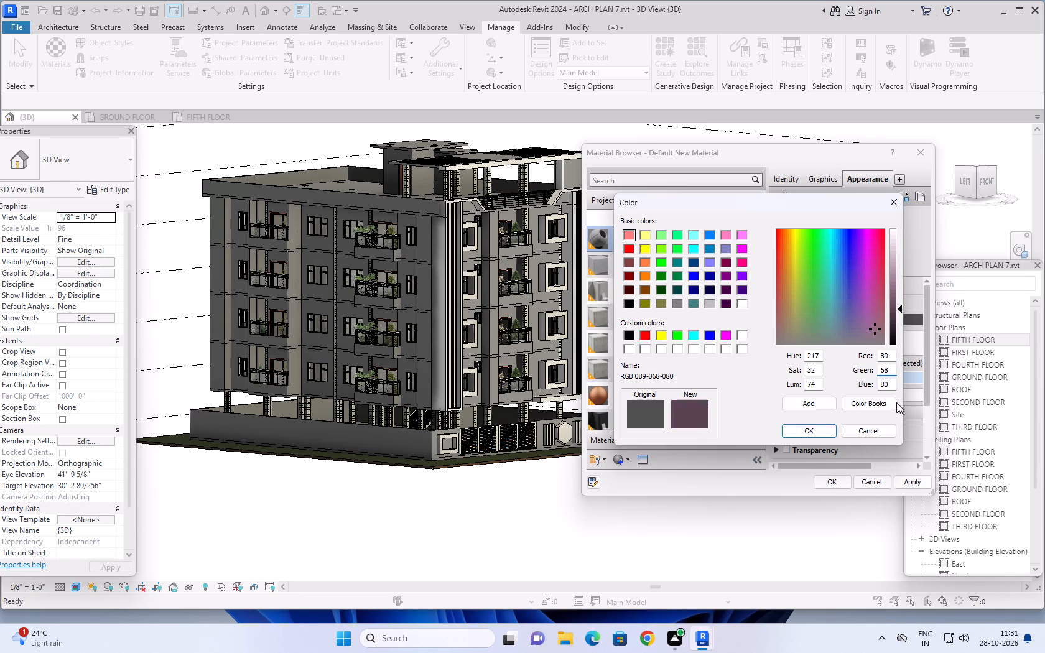
pyautogui.moveTo(893, 382); pyautogui.dragTo(880, 384)
pyautogui.write('56')
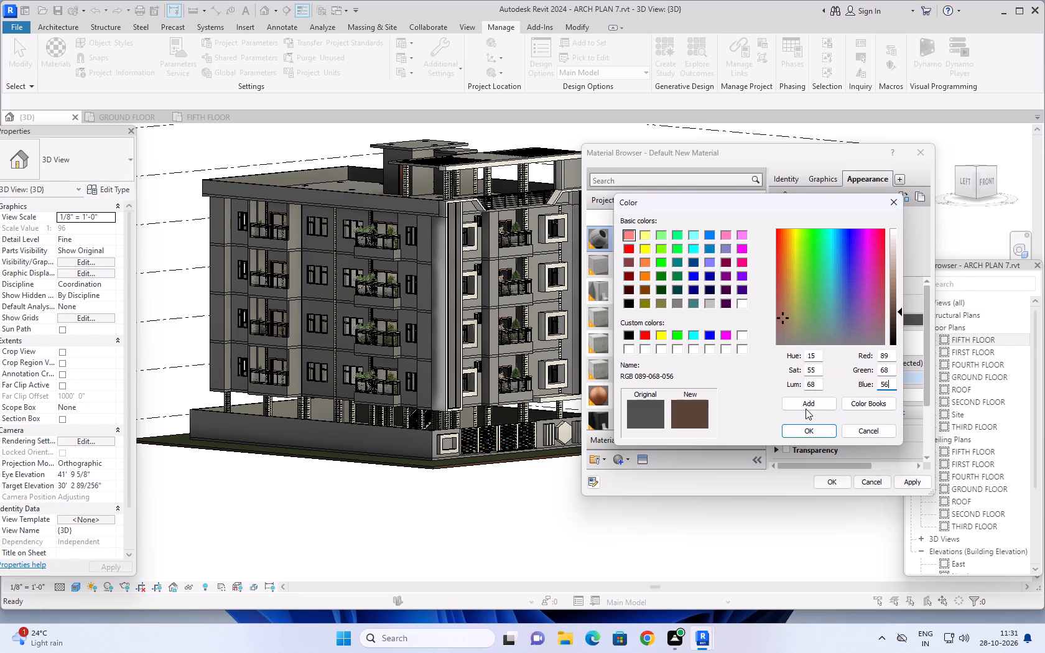
pyautogui.click(808, 429)
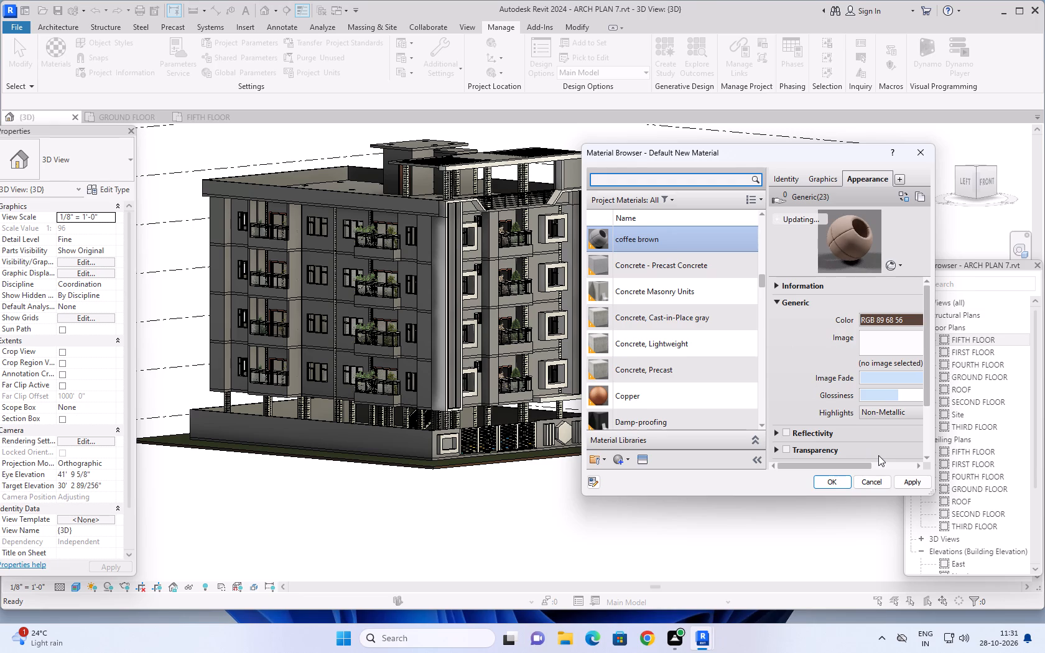
pyautogui.click(907, 480)
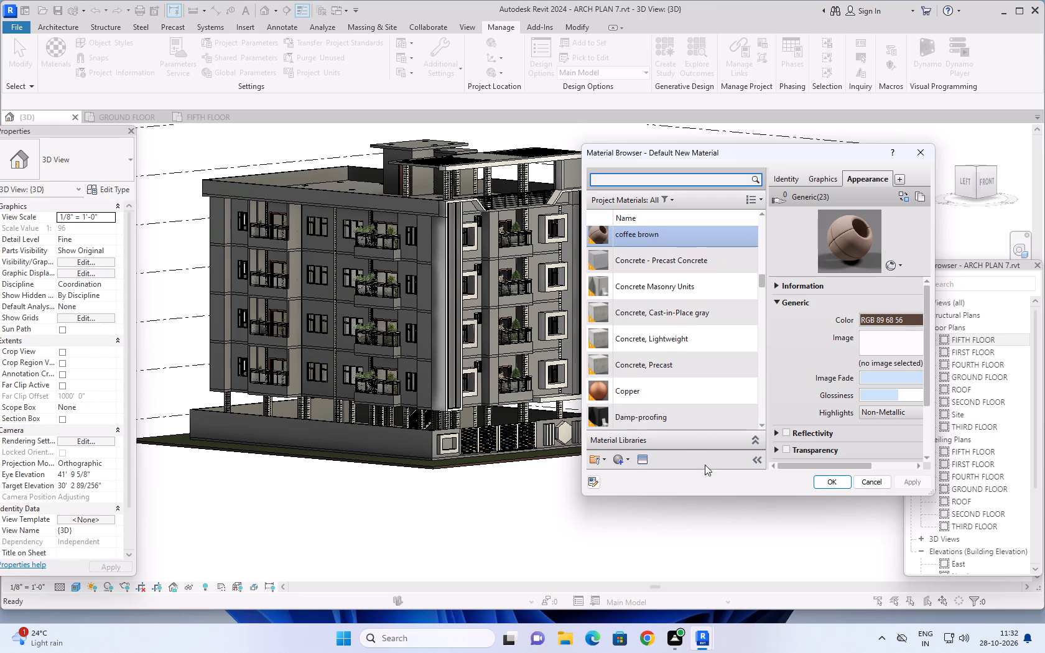
# Create a fourth new project material and name it dusty pink.
pyautogui.rightClick(625, 458)
pyautogui.click(636, 473)
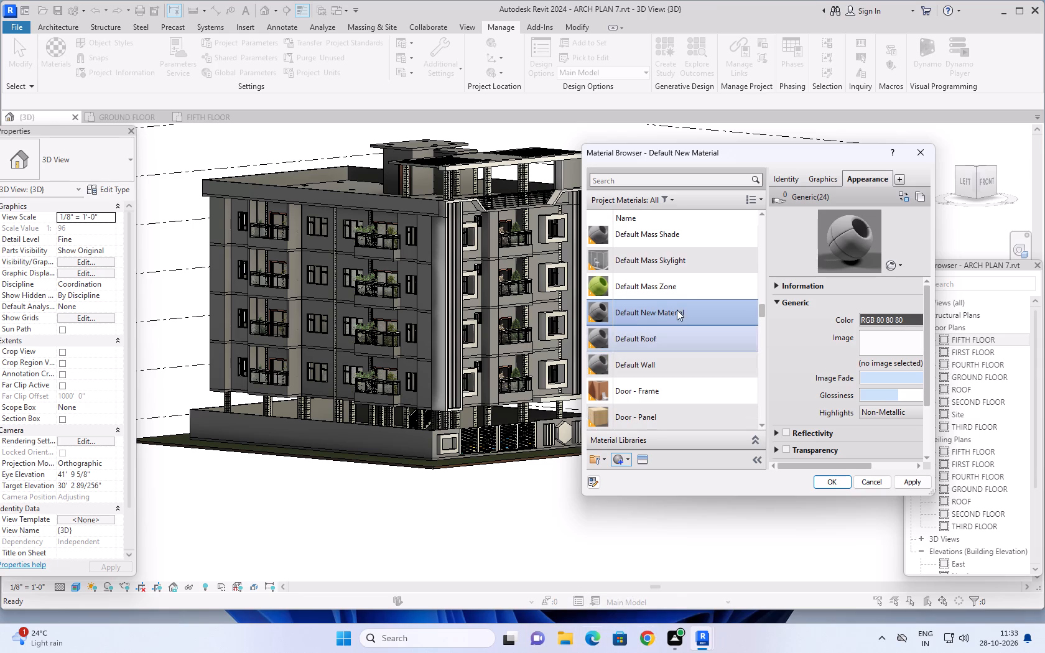
pyautogui.rightClick(687, 313)
pyautogui.click(720, 361)
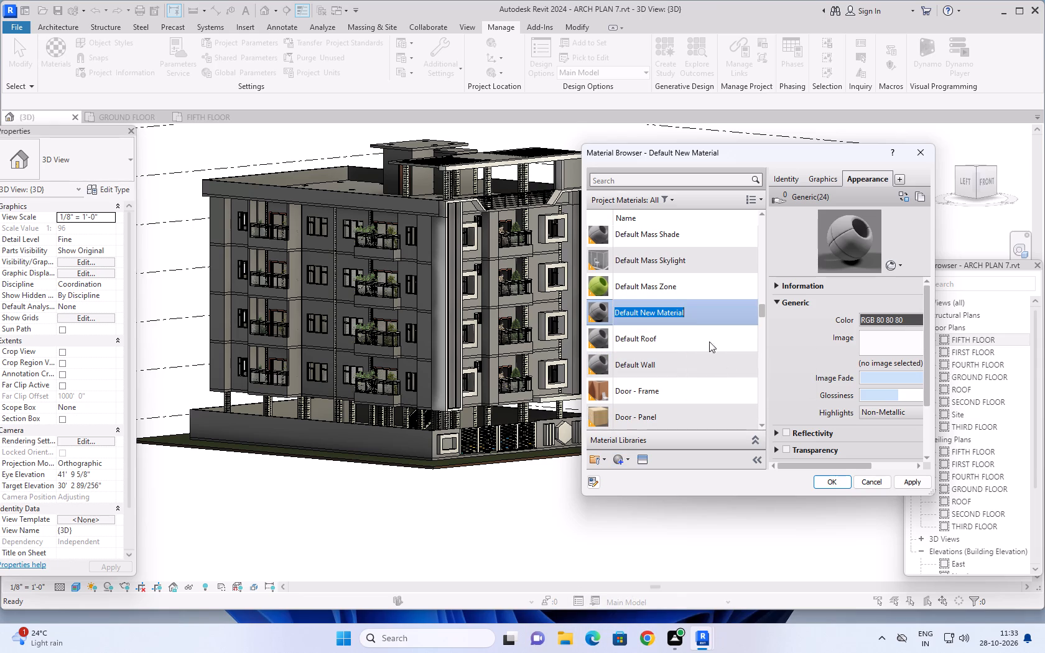
pyautogui.press('BackSpace')
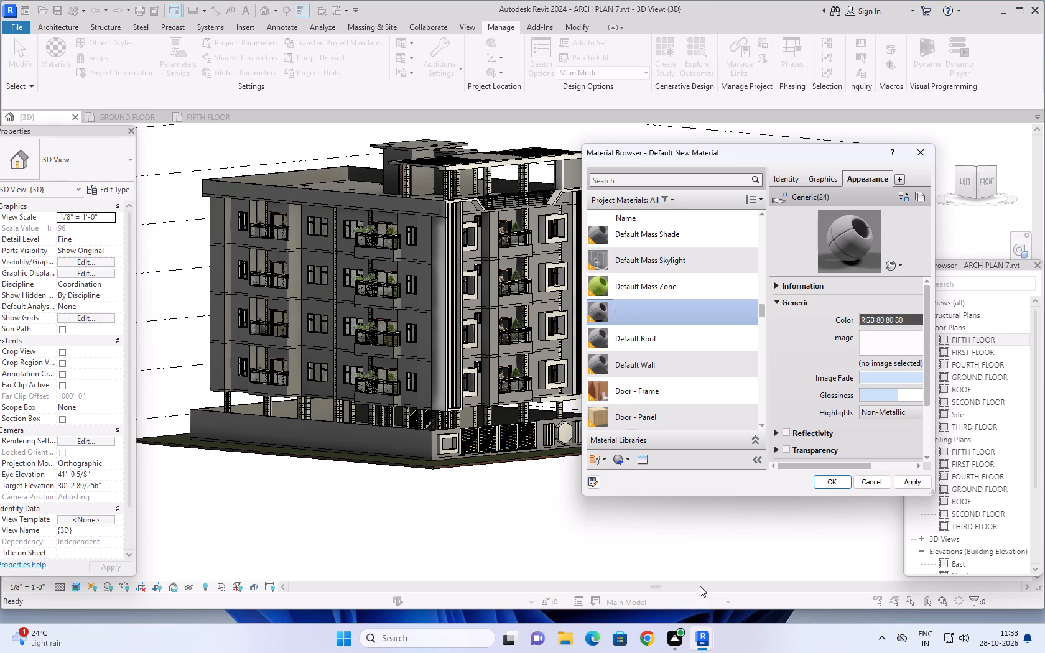
pyautogui.scroll(-1, 750, 546)
pyautogui.moveTo(774, 539); pyautogui.dragTo(743, 538, button='middle')
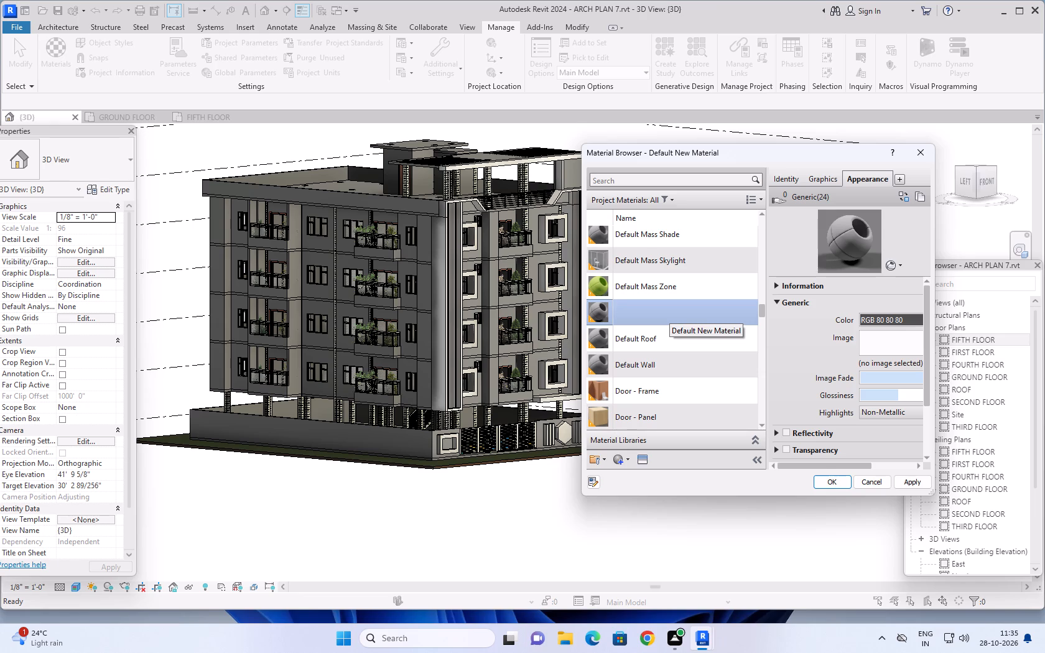
pyautogui.write('dusty')
pyautogui.press('space')
pyautogui.write('pim')
pyautogui.press('BackSpace')
pyautogui.write('nk')
# Make the dusty pink material's shading use its render appearance.
pyautogui.click(820, 180)
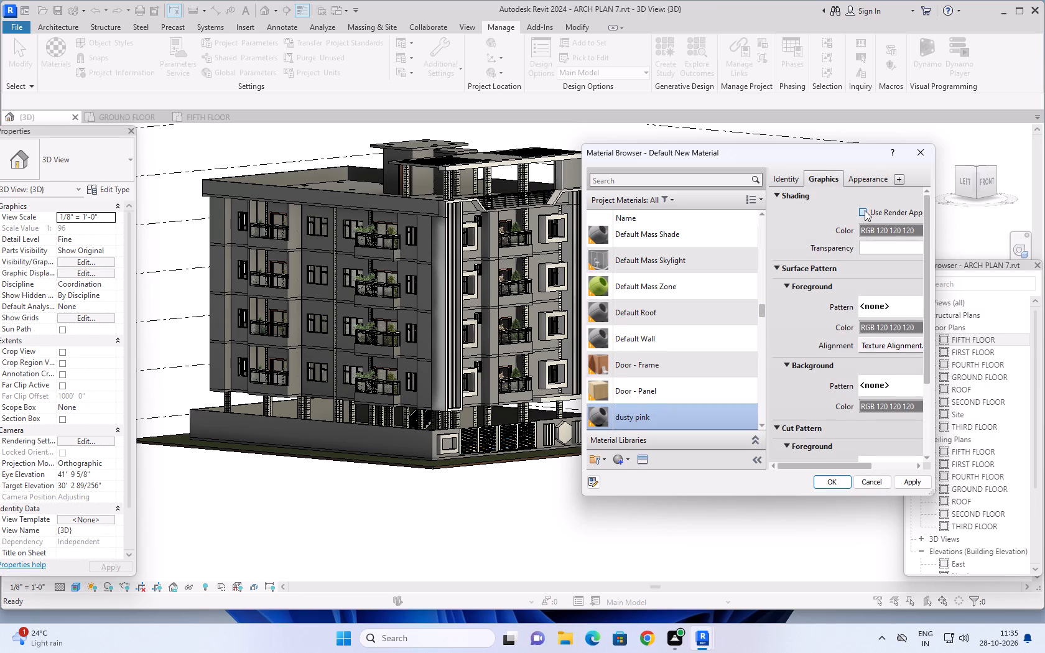
pyautogui.click(865, 210)
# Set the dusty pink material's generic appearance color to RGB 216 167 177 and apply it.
pyautogui.click(862, 180)
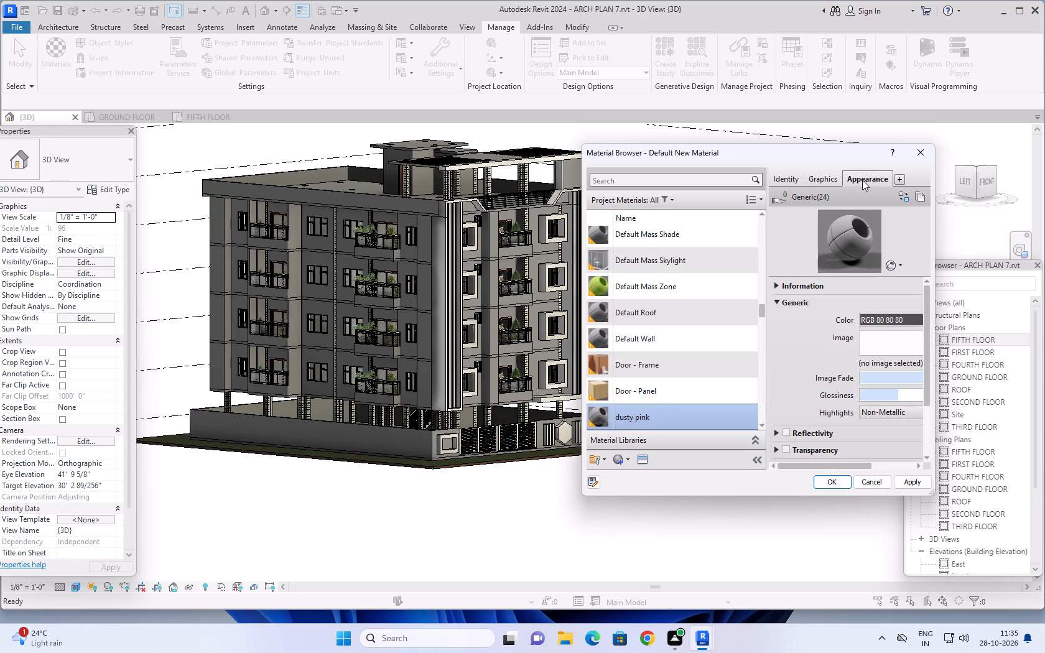
pyautogui.click(897, 317)
pyautogui.moveTo(889, 354); pyautogui.dragTo(887, 354)
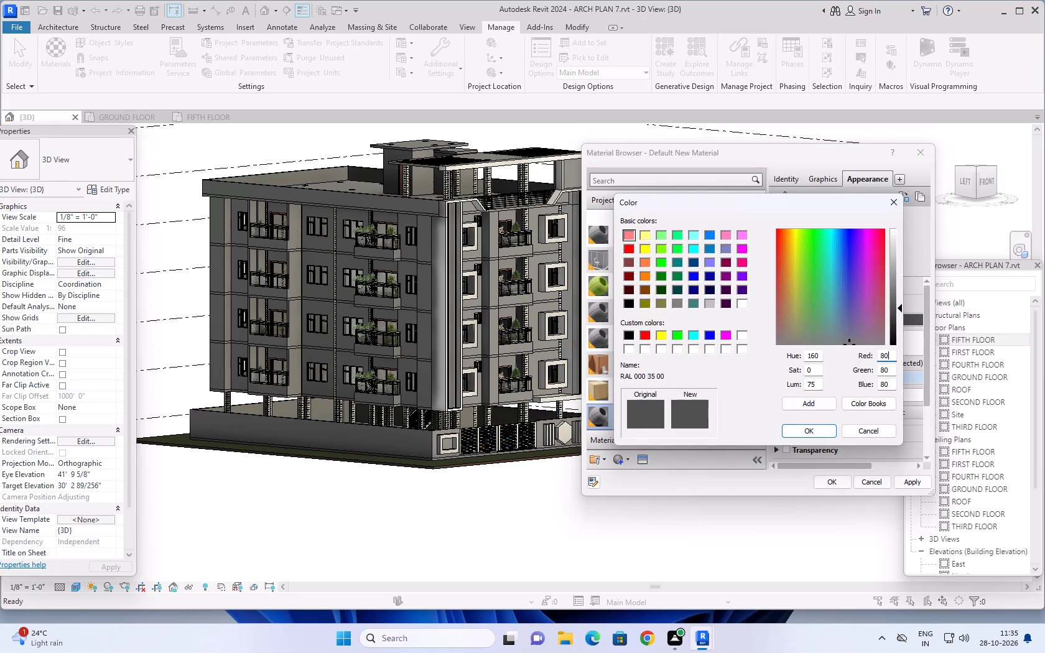
pyautogui.moveTo(887, 354); pyautogui.dragTo(879, 355)
pyautogui.write('216')
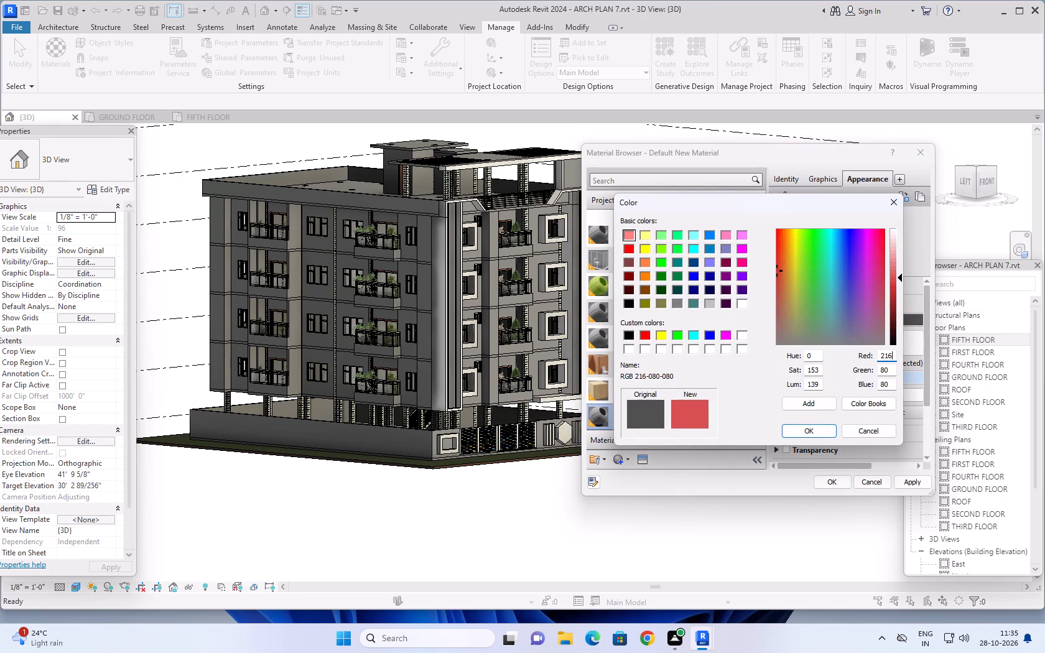
pyautogui.moveTo(893, 371); pyautogui.dragTo(875, 374)
pyautogui.write('167')
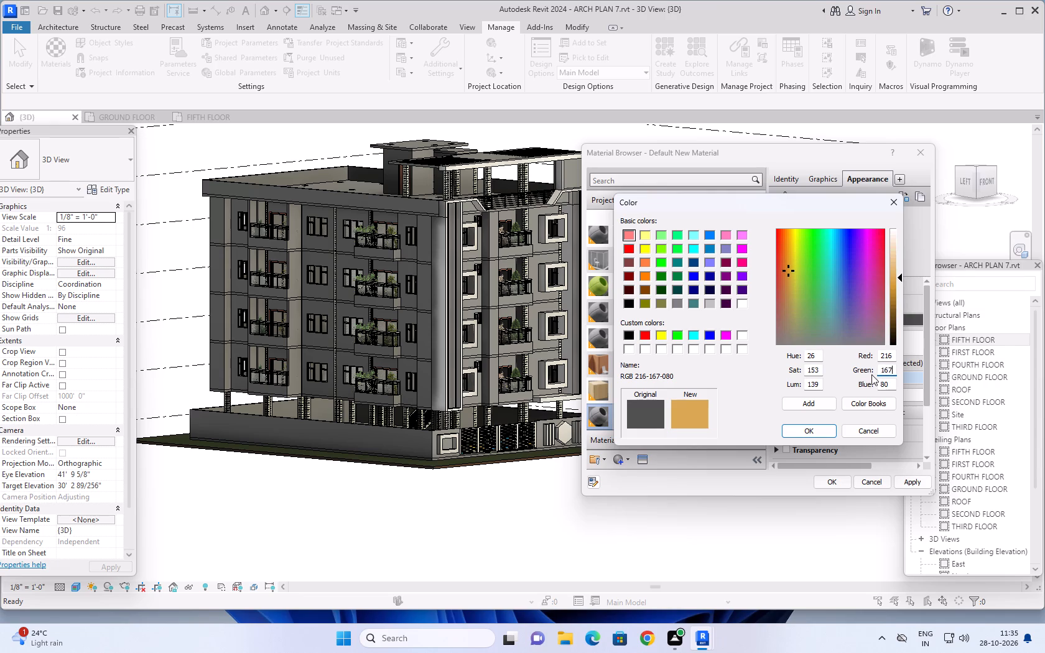
pyautogui.moveTo(890, 387); pyautogui.dragTo(868, 387)
pyautogui.write('177')
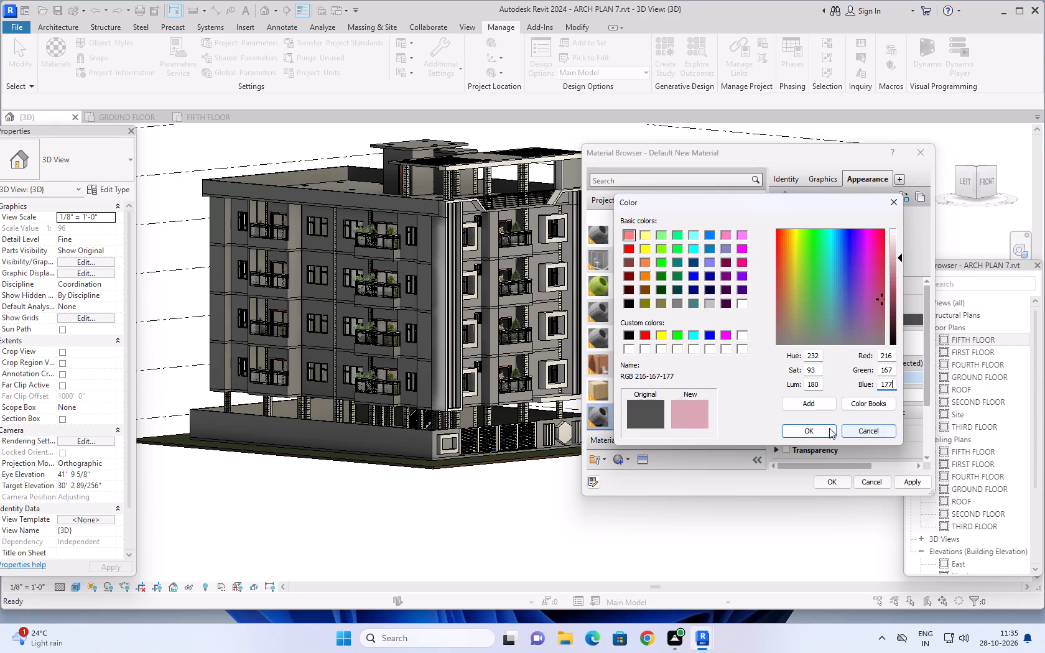
pyautogui.click(825, 428)
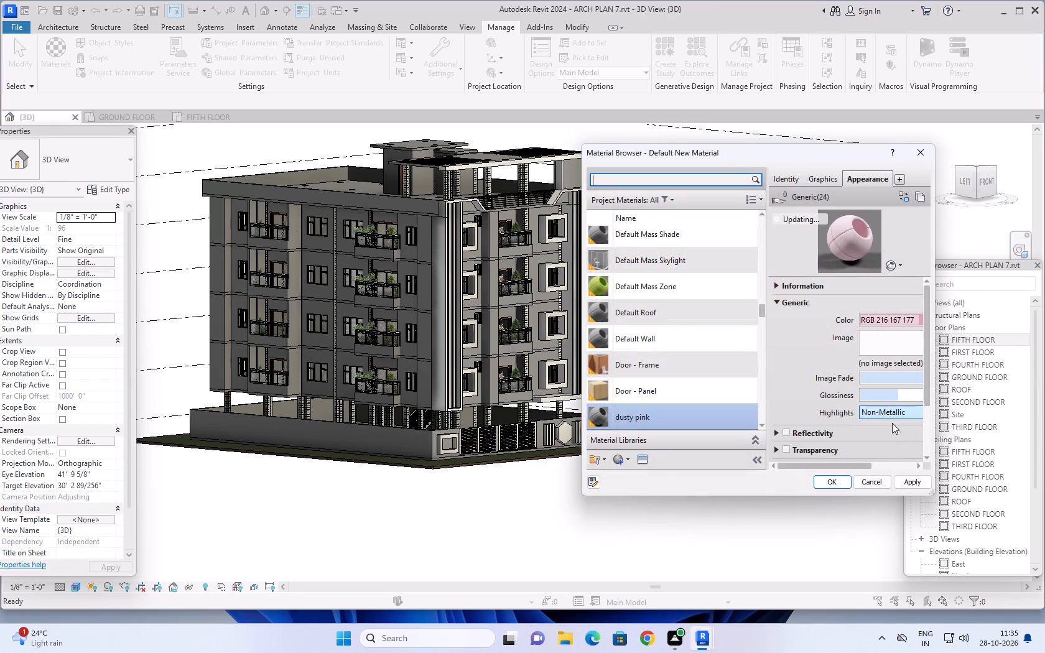
pyautogui.click(899, 483)
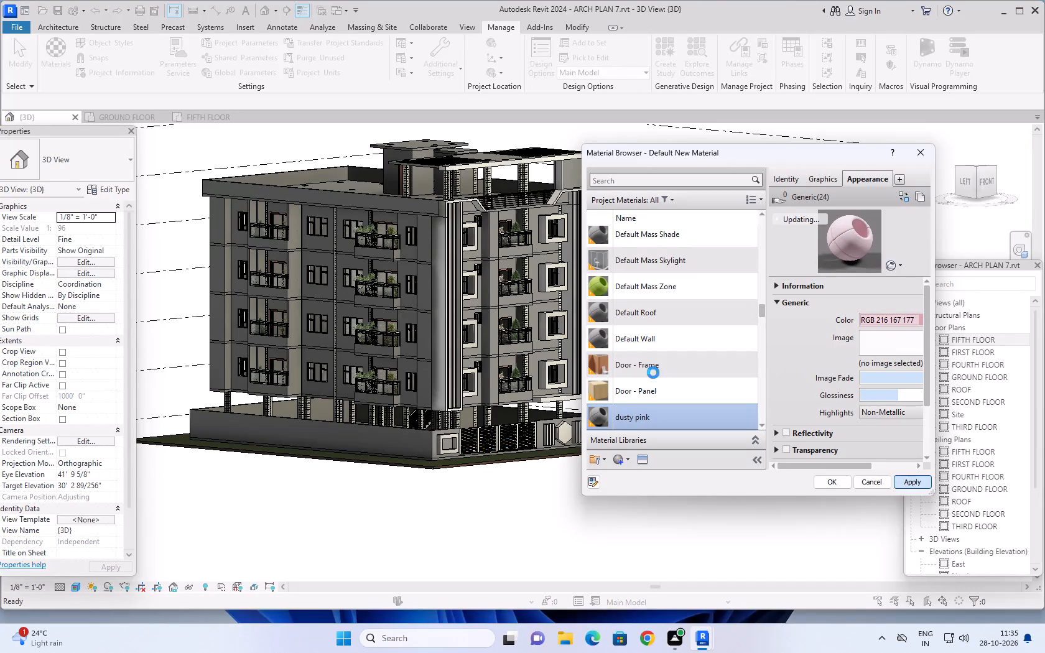
# Create a fifth new project material and name it wood 1.
pyautogui.scroll(-3, 653, 376)
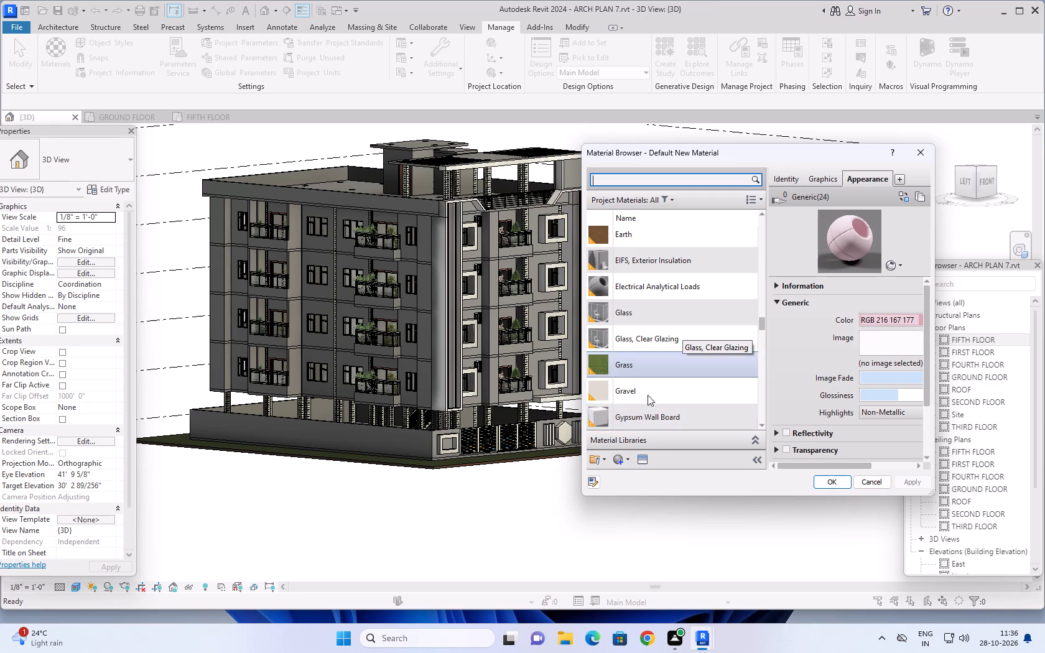
pyautogui.rightClick(623, 458)
pyautogui.click(636, 474)
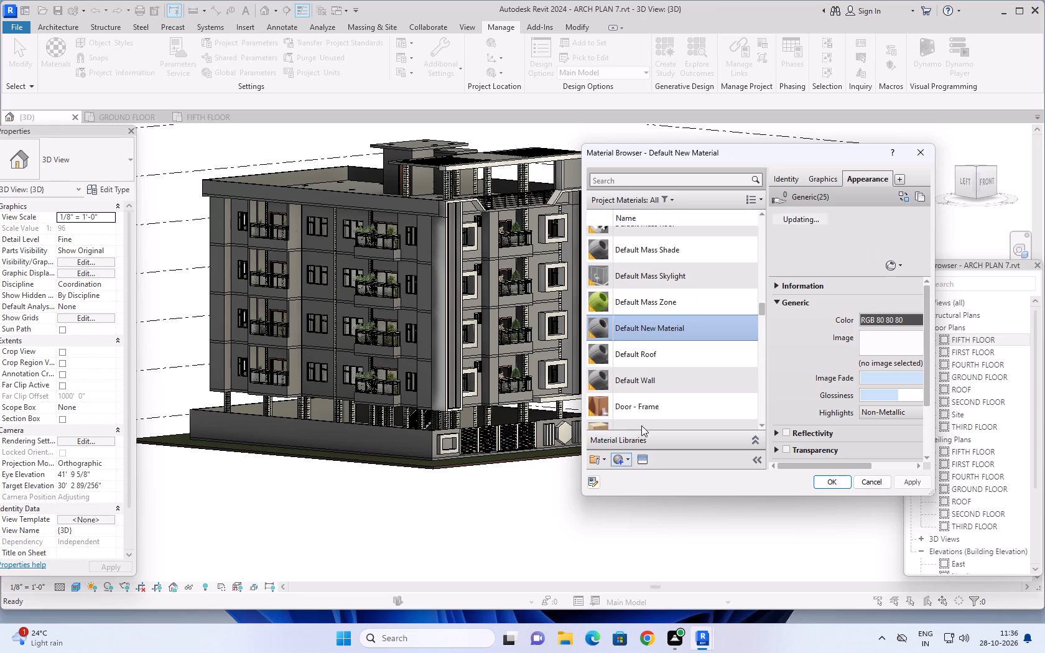
pyautogui.rightClick(692, 314)
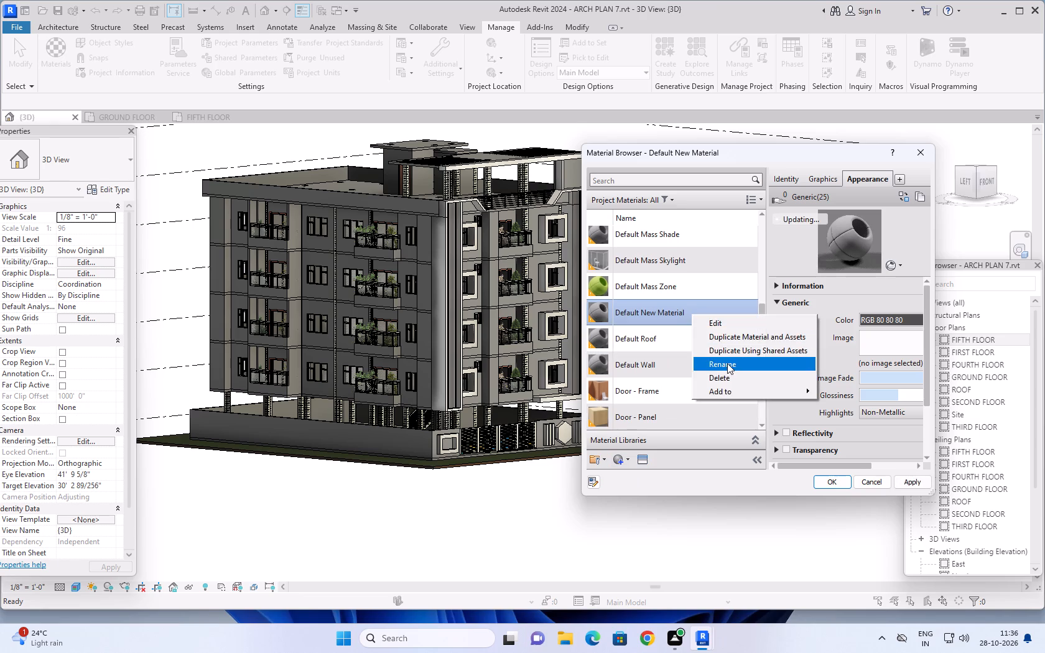
pyautogui.click(727, 363)
pyautogui.write('wall')
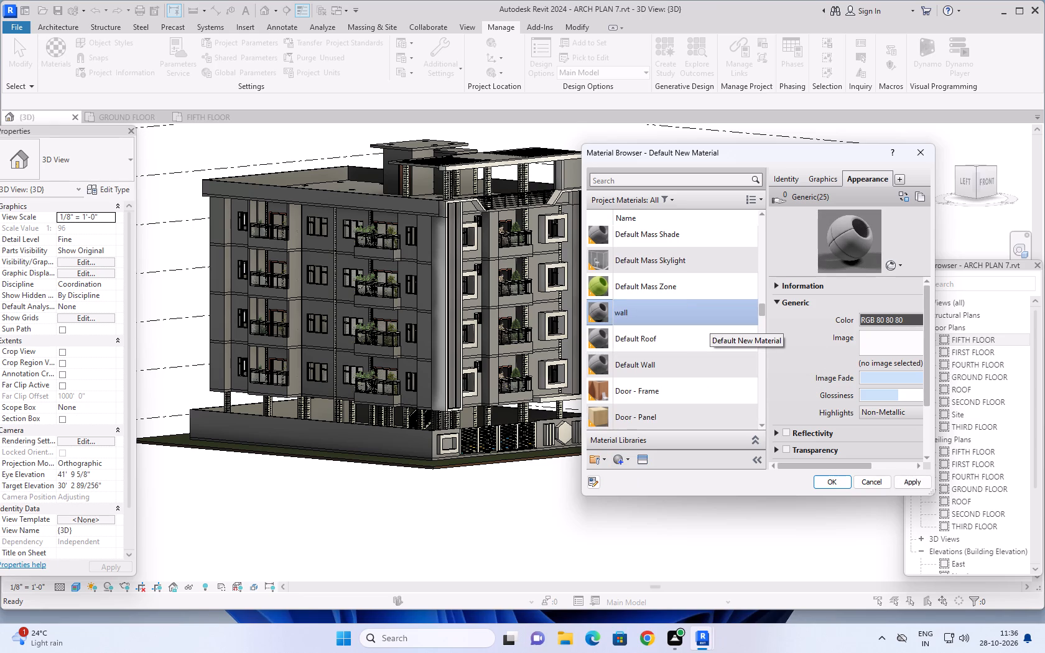
pyautogui.press('BackSpace')
pyautogui.press('BackSpace')
pyautogui.press('BackSpace')
pyautogui.press('BackSpace')
pyautogui.press('BackSpace')
pyautogui.press('BackSpace')
pyautogui.press('BackSpace')
pyautogui.press('BackSpace')
pyautogui.press('BackSpace')
pyautogui.press('BackSpace')
pyautogui.press('BackSpace')
pyautogui.press('BackSpace')
pyautogui.write('wood')
pyautogui.press('space')
pyautogui.write('1')
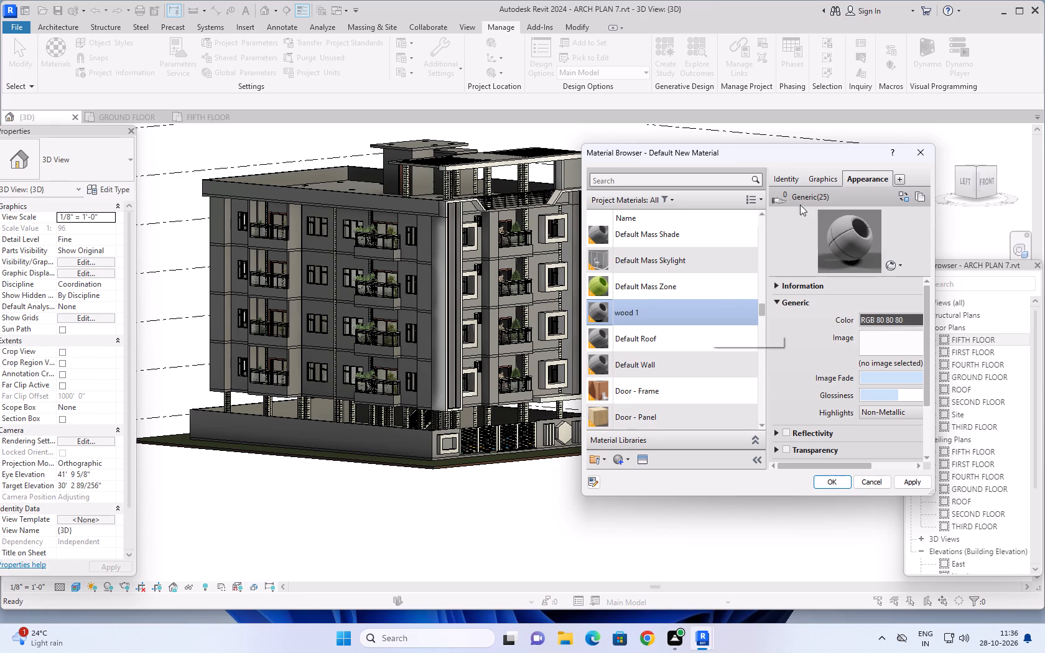
# Make the wood 1 material's shading use its render appearance.
pyautogui.click(829, 174)
pyautogui.click(862, 208)
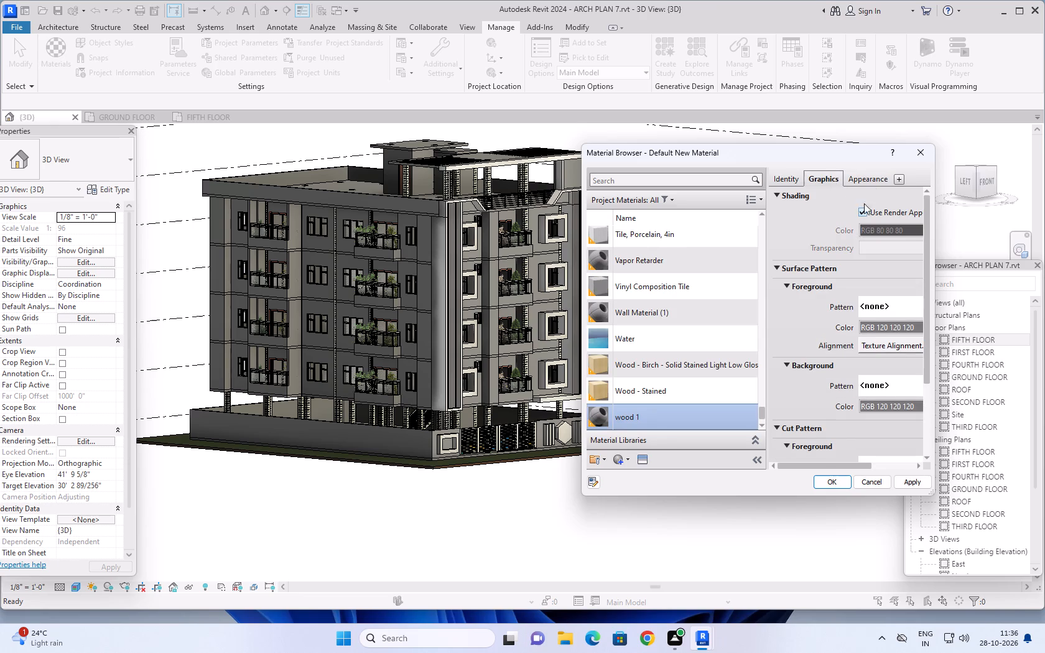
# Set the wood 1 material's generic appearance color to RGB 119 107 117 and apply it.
pyautogui.click(870, 177)
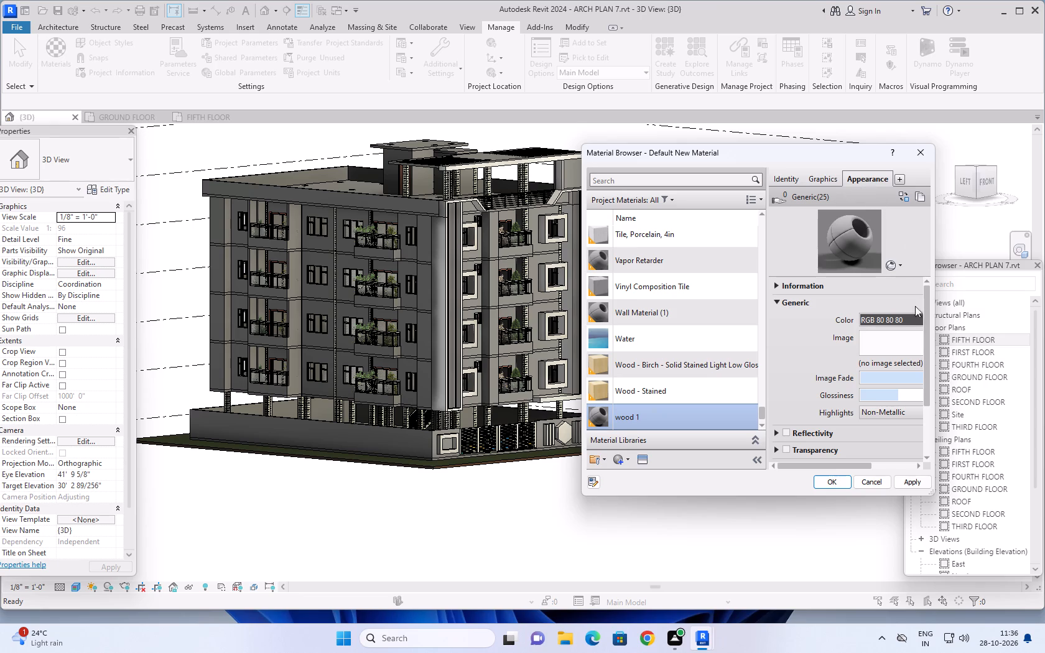
pyautogui.click(905, 318)
pyautogui.moveTo(889, 351); pyautogui.dragTo(879, 354)
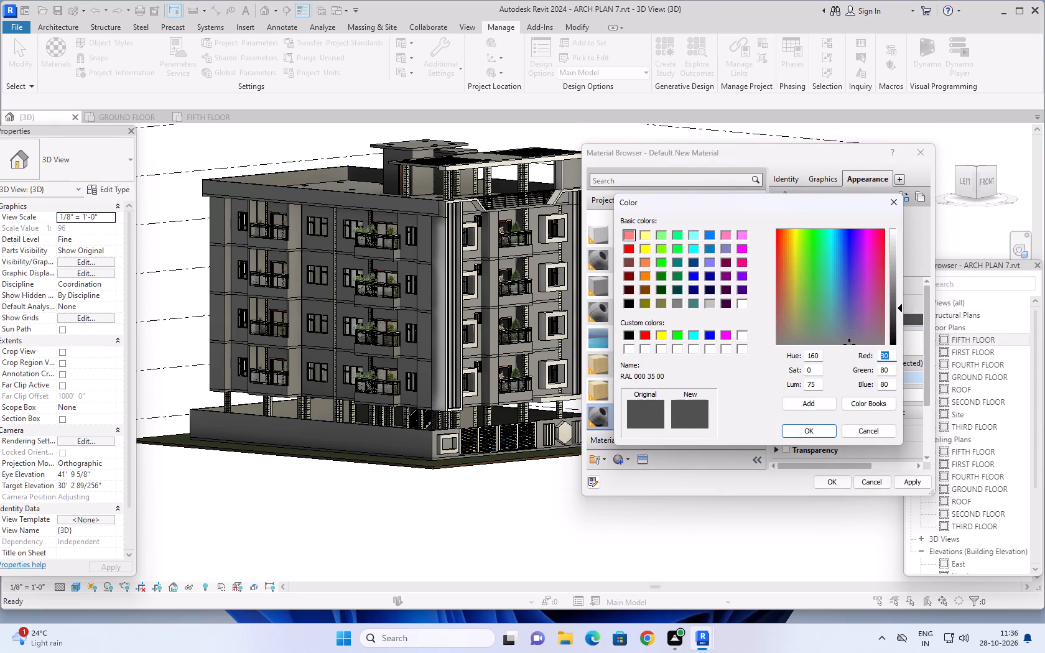
pyautogui.moveTo(879, 354); pyautogui.dragTo(878, 355)
pyautogui.write('119')
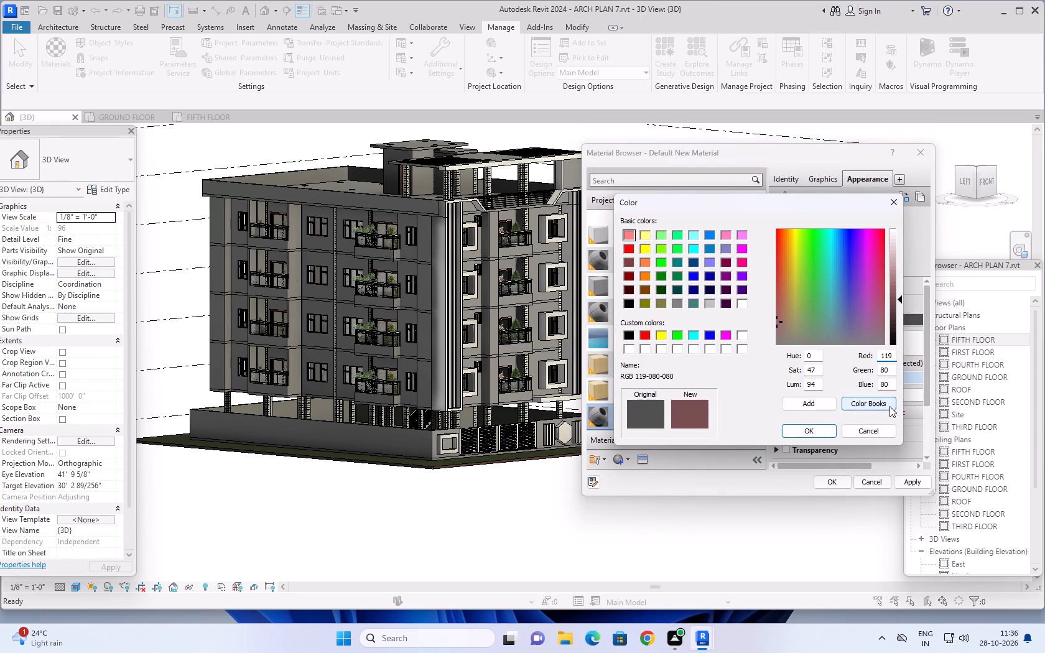
pyautogui.moveTo(889, 371); pyautogui.dragTo(878, 373)
pyautogui.write('107')
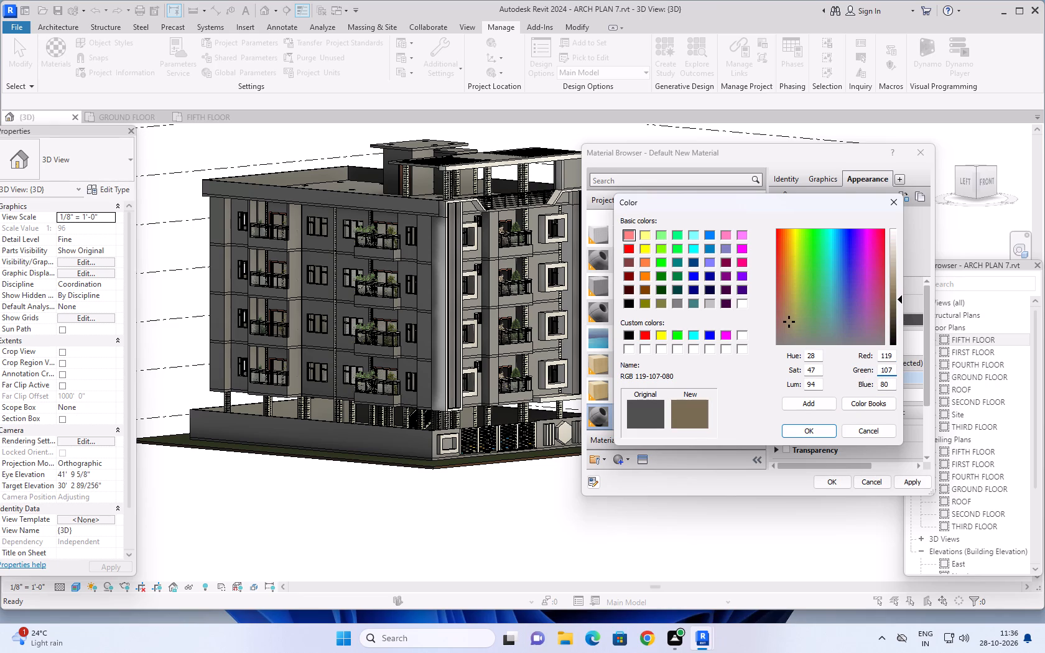
pyautogui.moveTo(889, 383); pyautogui.dragTo(877, 387)
pyautogui.write('117')
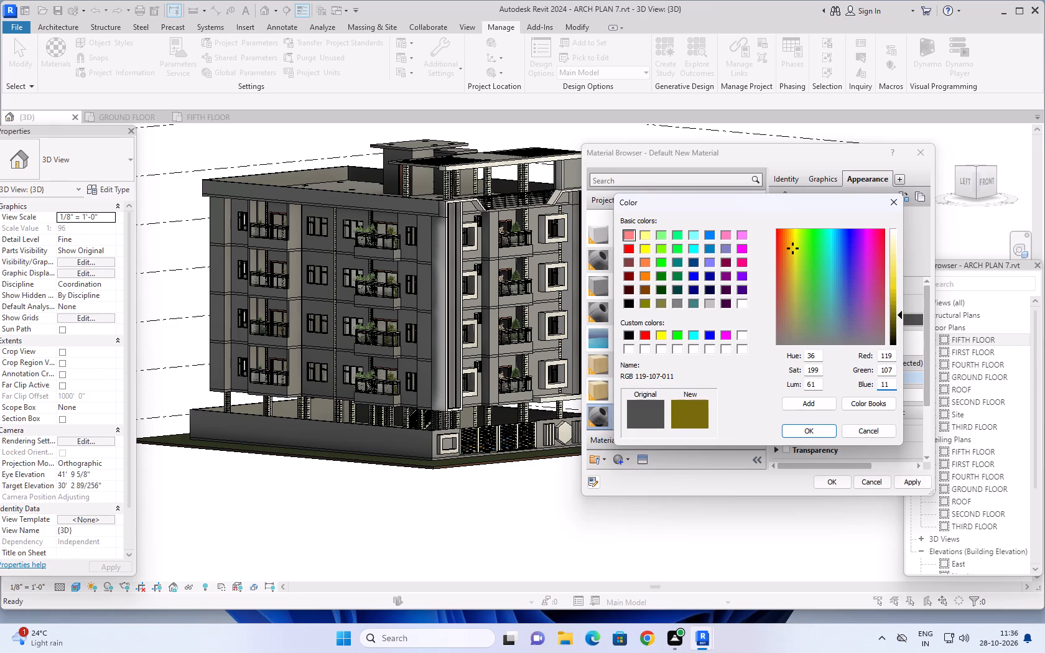
pyautogui.click(806, 430)
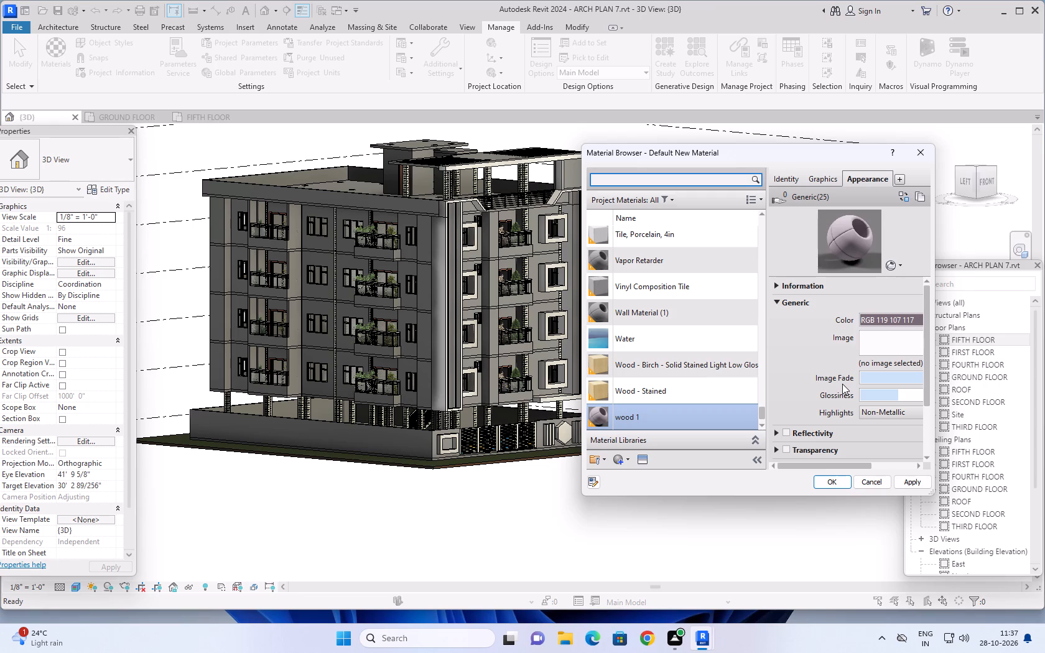
pyautogui.click(911, 482)
# Create a sixth new project material and name it wall 2.
pyautogui.rightClick(623, 458)
pyautogui.click(637, 475)
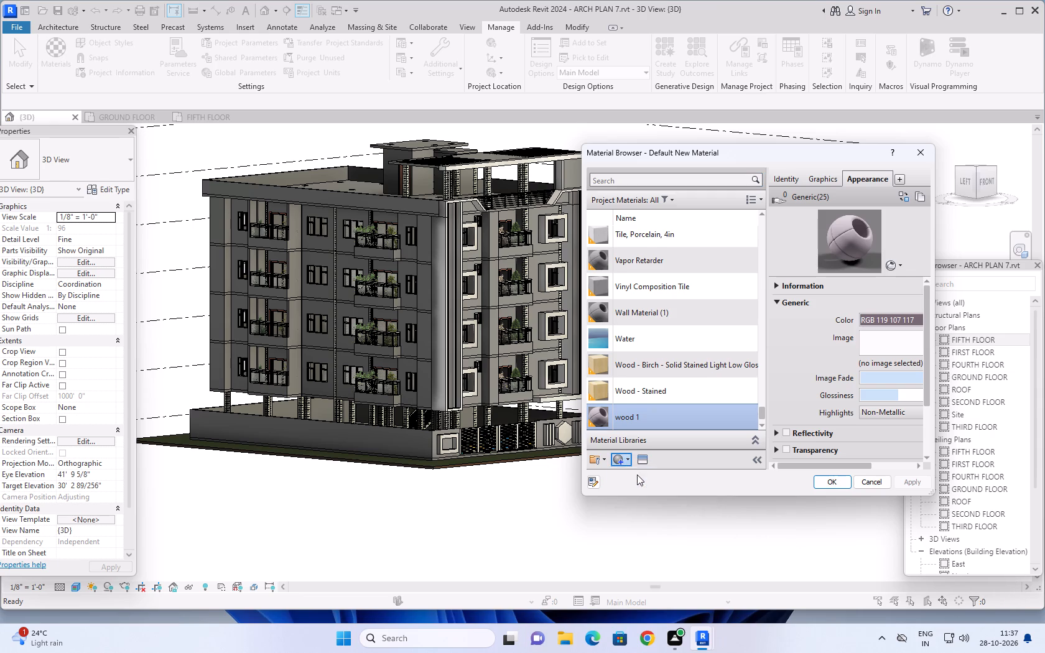
pyautogui.rightClick(690, 317)
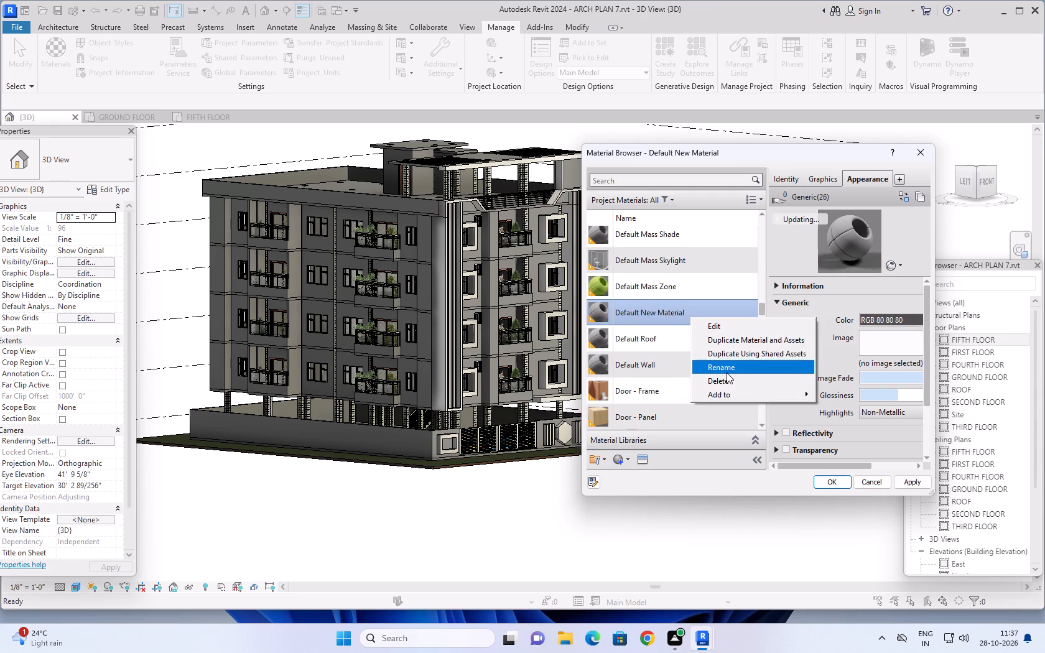
pyautogui.click(727, 372)
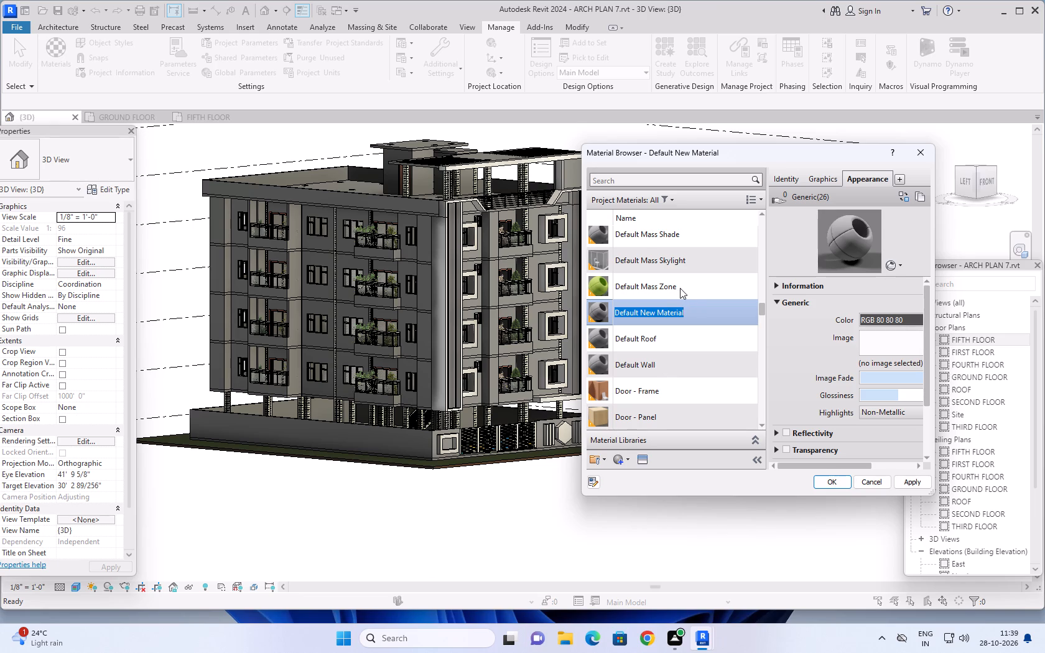
pyautogui.press('BackSpace')
pyautogui.write('wall')
pyautogui.press('space')
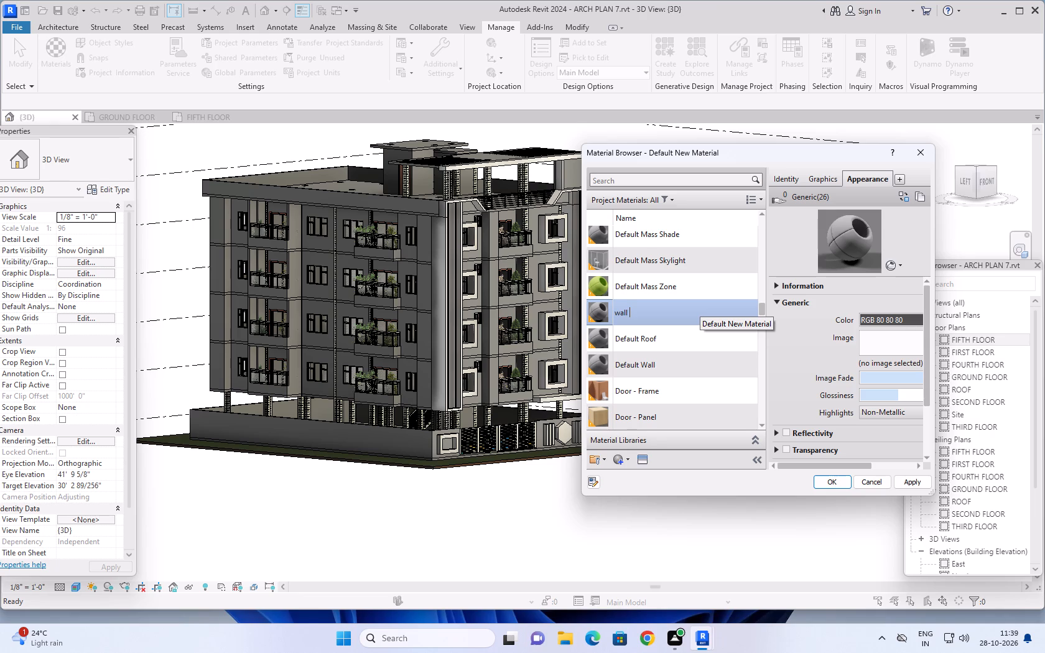
pyautogui.press('2')
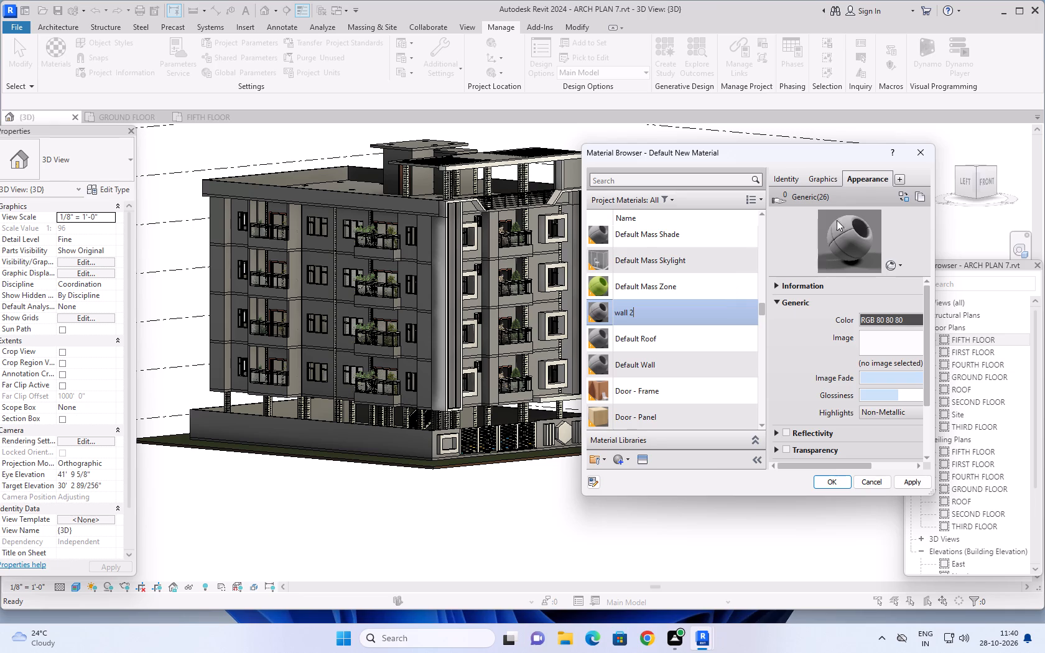
# Make the wall 2 material's shading use its render appearance.
pyautogui.click(829, 175)
pyautogui.click(862, 210)
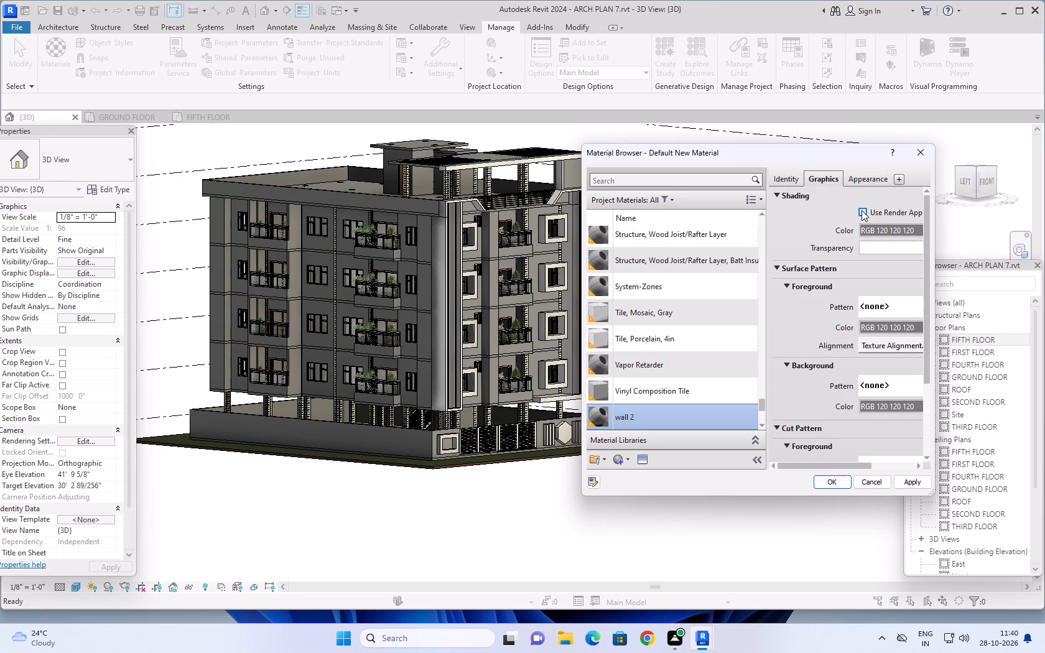
# Set the wall 2 material's generic appearance color to RGB 94 53 76, apply it and finish editing the materials.
pyautogui.click(870, 178)
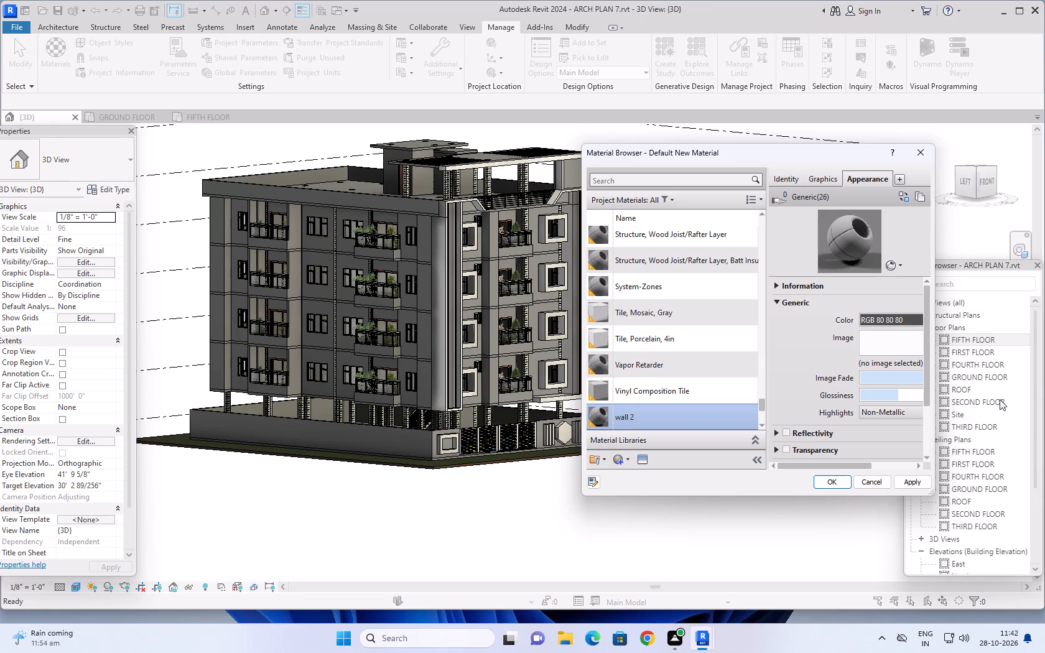
pyautogui.click(904, 317)
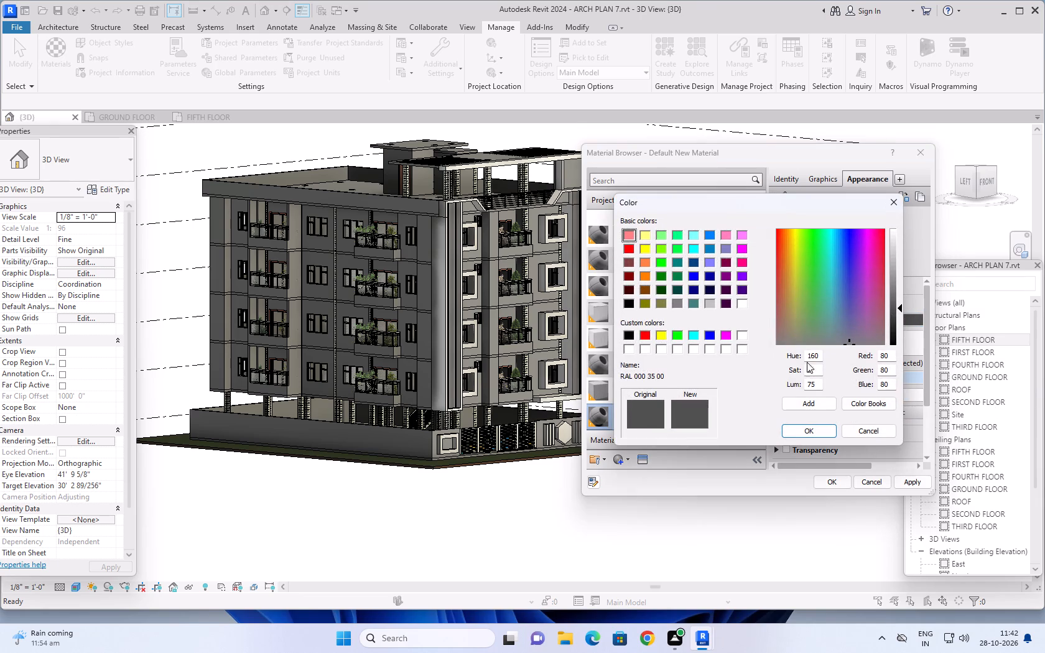
pyautogui.moveTo(893, 356); pyautogui.dragTo(874, 359)
pyautogui.write('94')
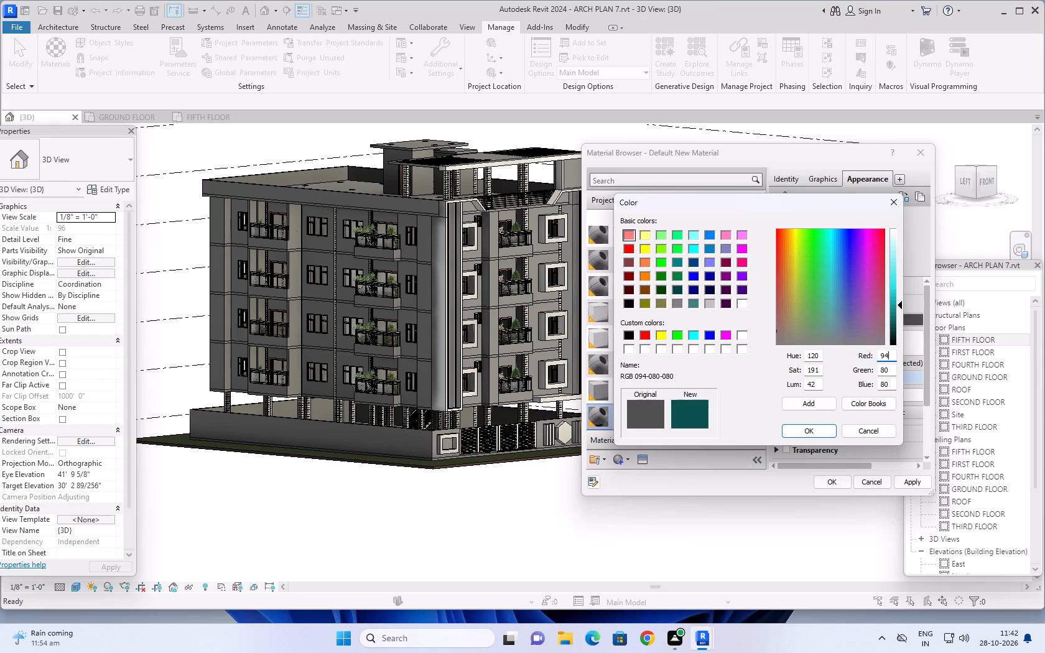
pyautogui.moveTo(889, 371); pyautogui.dragTo(873, 374)
pyautogui.write('53')
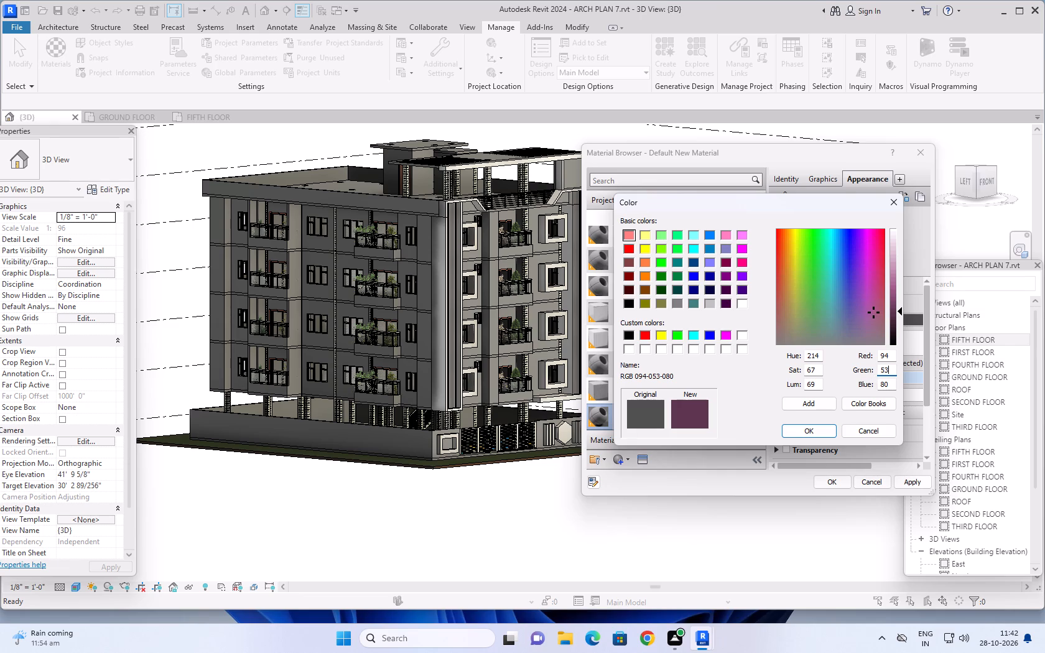
pyautogui.moveTo(890, 386); pyautogui.dragTo(880, 386)
pyautogui.write('76')
pyautogui.click(825, 427)
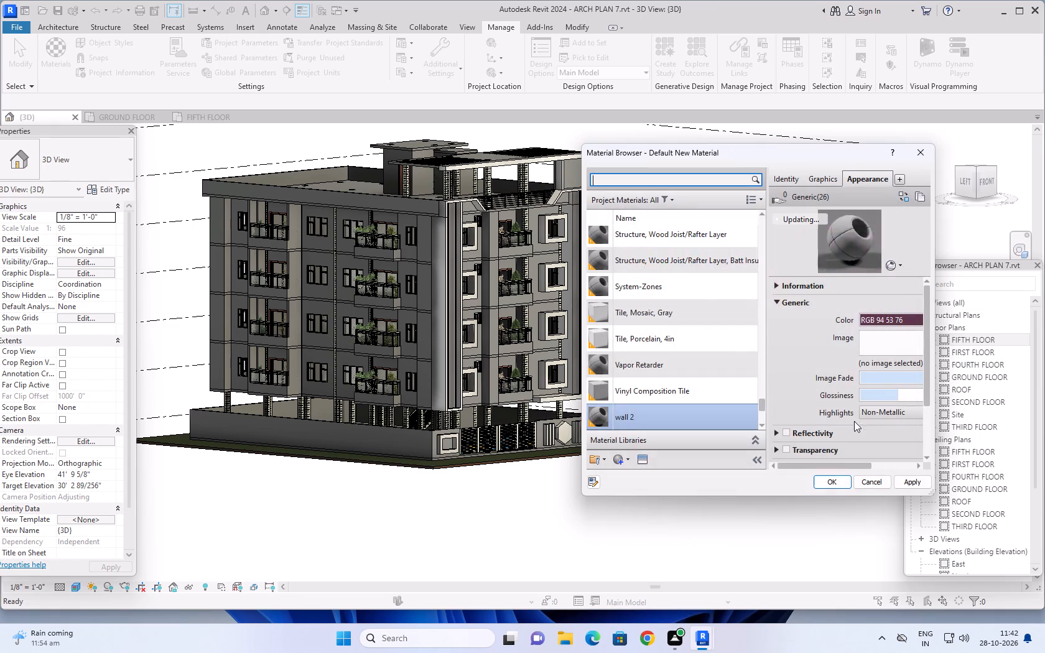
pyautogui.click(908, 480)
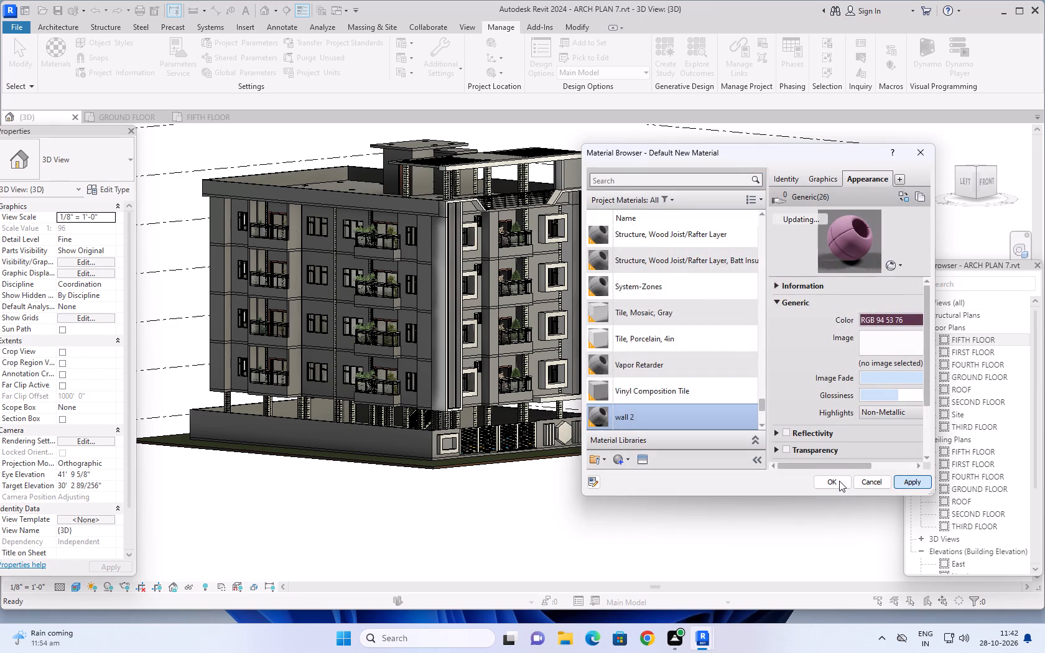
pyautogui.click(839, 481)
# Examine the apartment building's front facade and overall exterior in the 3D view.
pyautogui.moveTo(732, 482); pyautogui.dragTo(753, 481, button='middle')
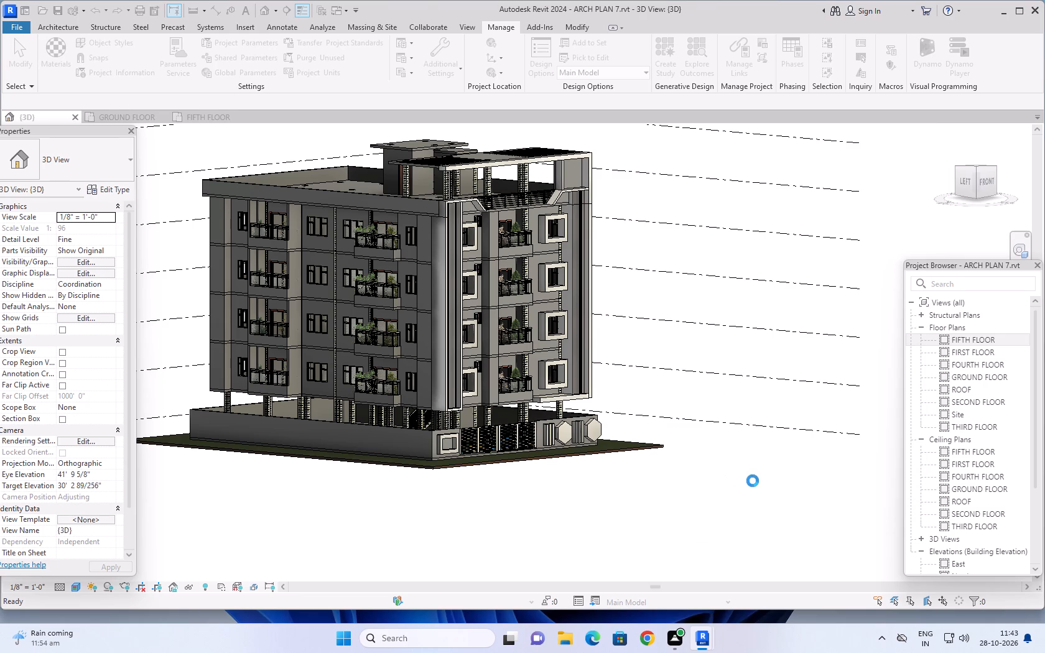
pyautogui.moveTo(753, 481); pyautogui.dragTo(779, 488, button='middle')
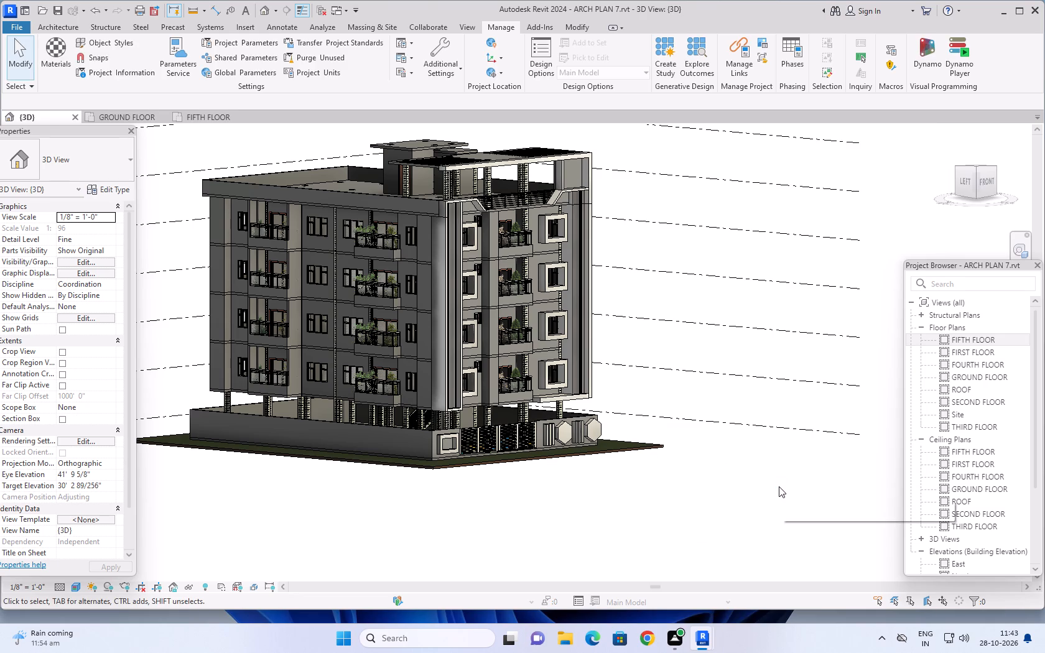
pyautogui.moveTo(740, 470); pyautogui.dragTo(830, 492, button='middle')
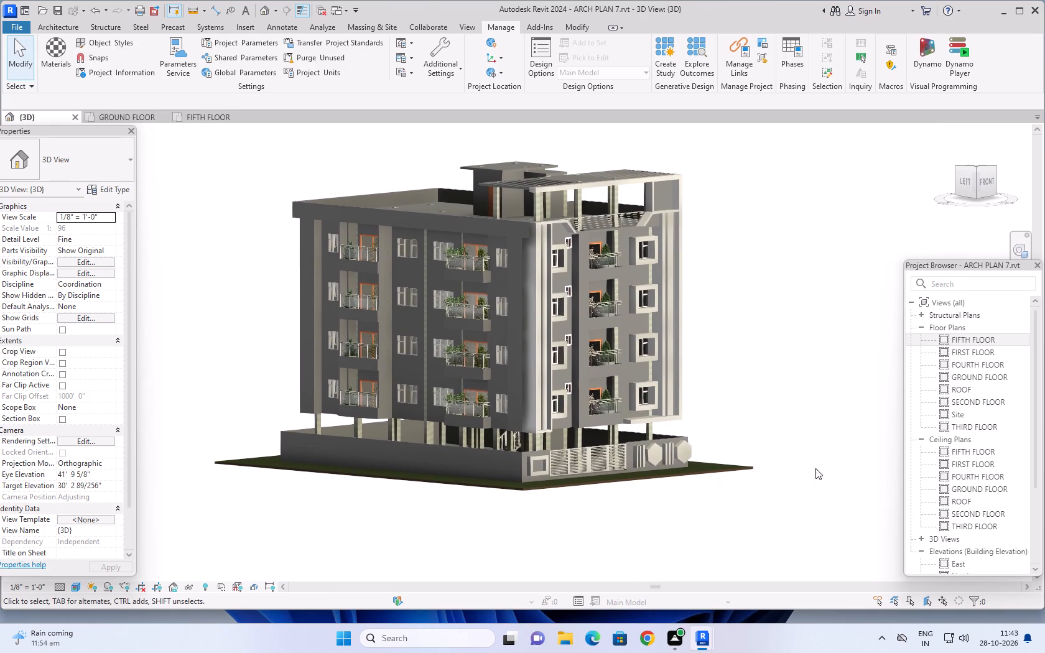
pyautogui.keyDown('shift'); pyautogui.moveTo(819, 440); pyautogui.dragTo(729, 475, button='middle'); pyautogui.keyUp('shift')
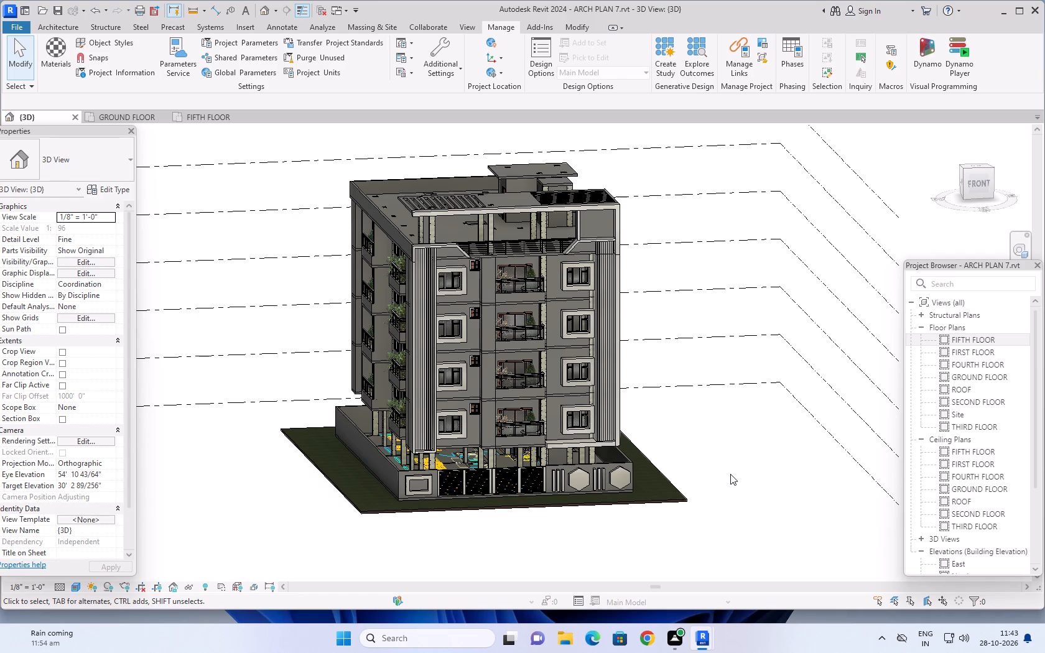
pyautogui.scroll(1, 695, 417)
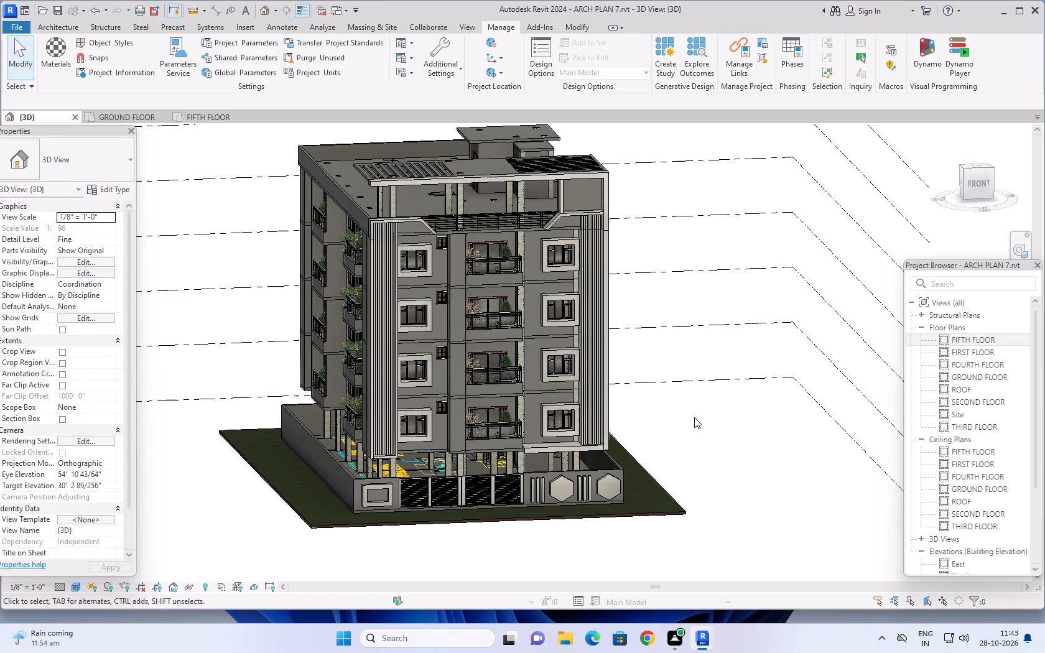
pyautogui.moveTo(699, 420); pyautogui.dragTo(741, 443, button='middle')
pyautogui.press('Escape')
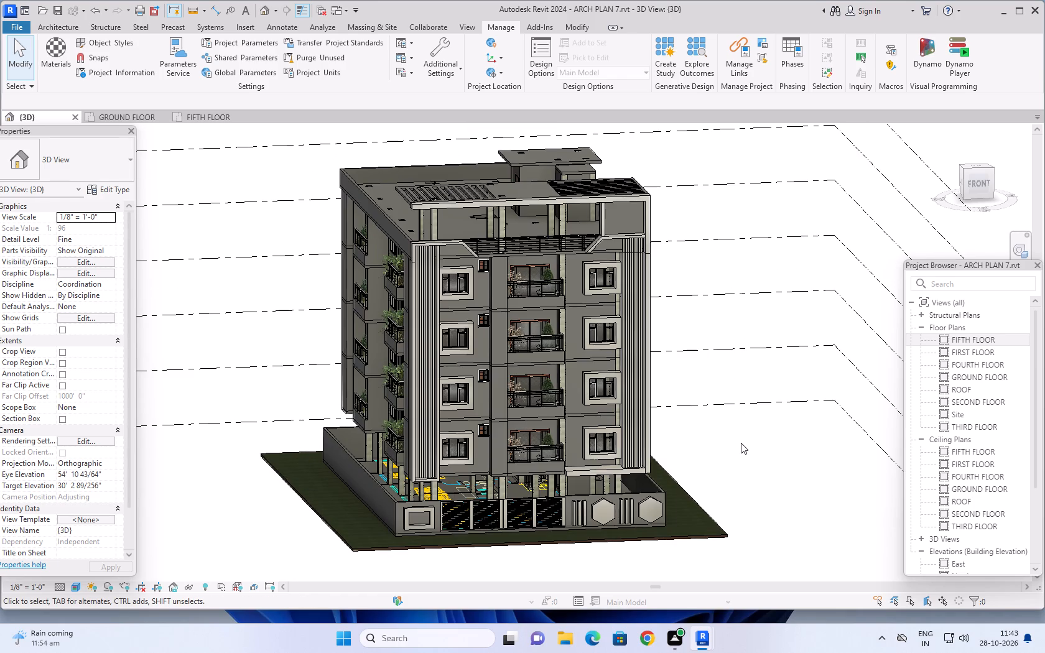
pyautogui.press('Escape')
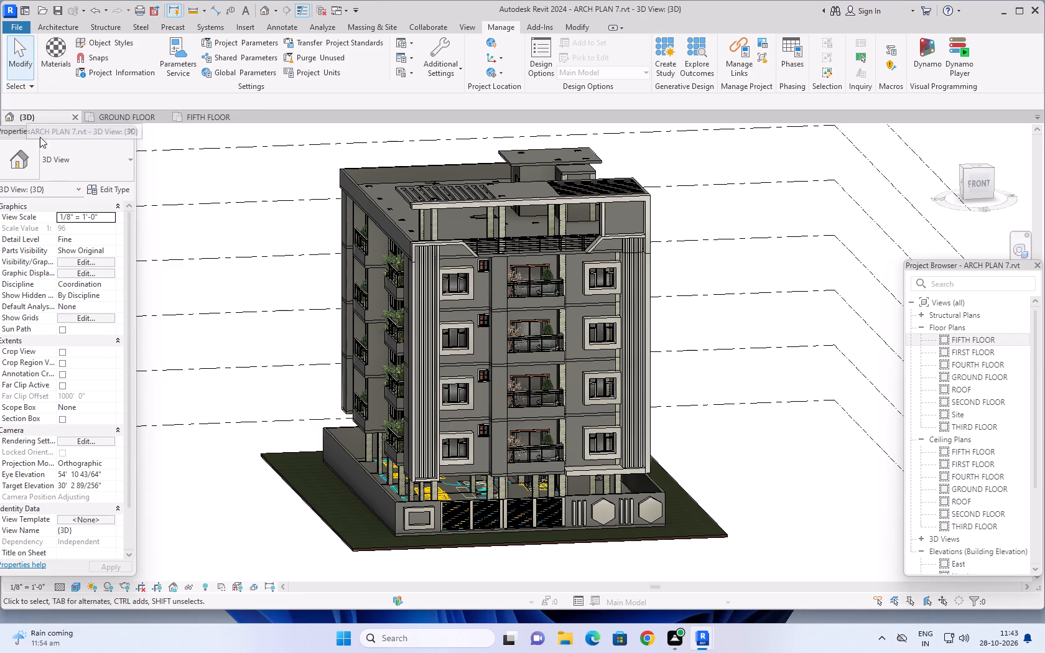
# Assign the 9" wall material to the structure layer of the 9" basic wall type and apply the type change.
pyautogui.click(60, 24)
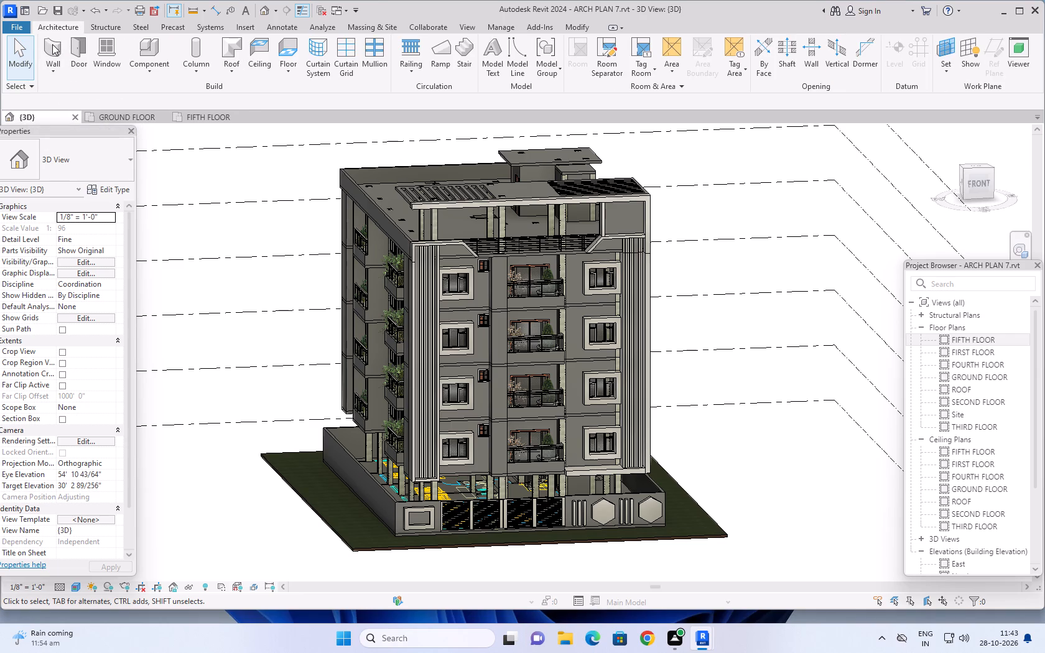
pyautogui.click(52, 44)
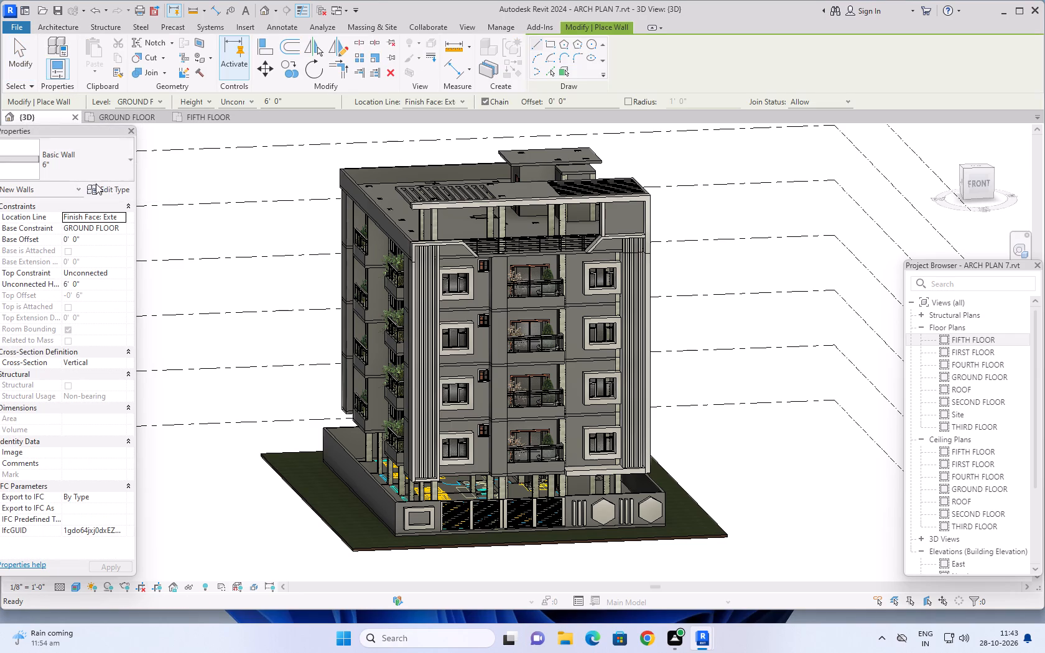
pyautogui.click(112, 163)
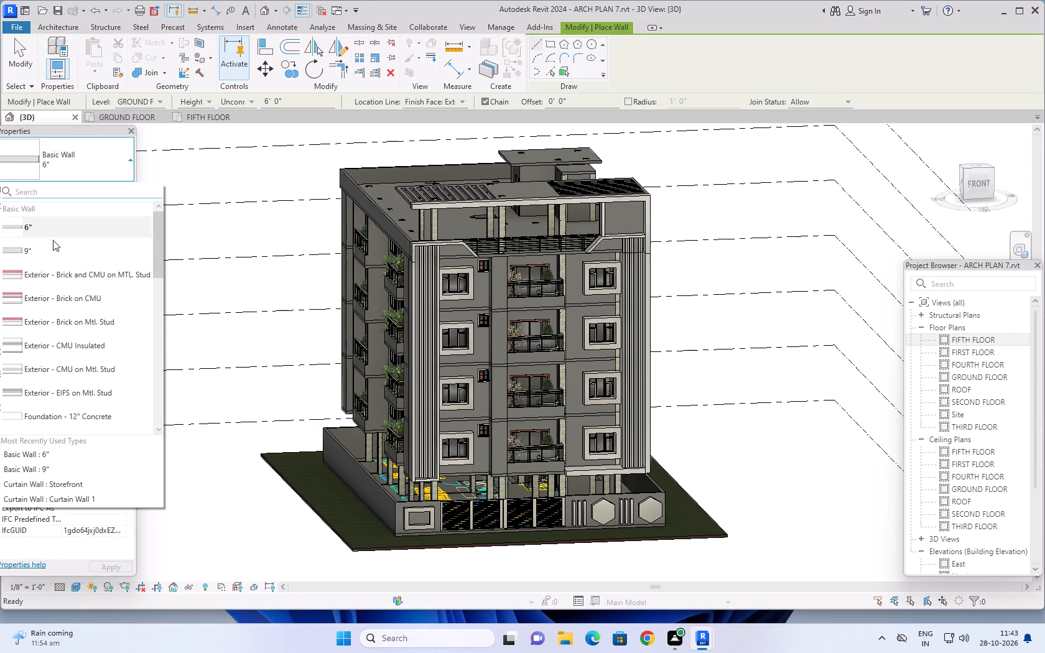
pyautogui.click(50, 252)
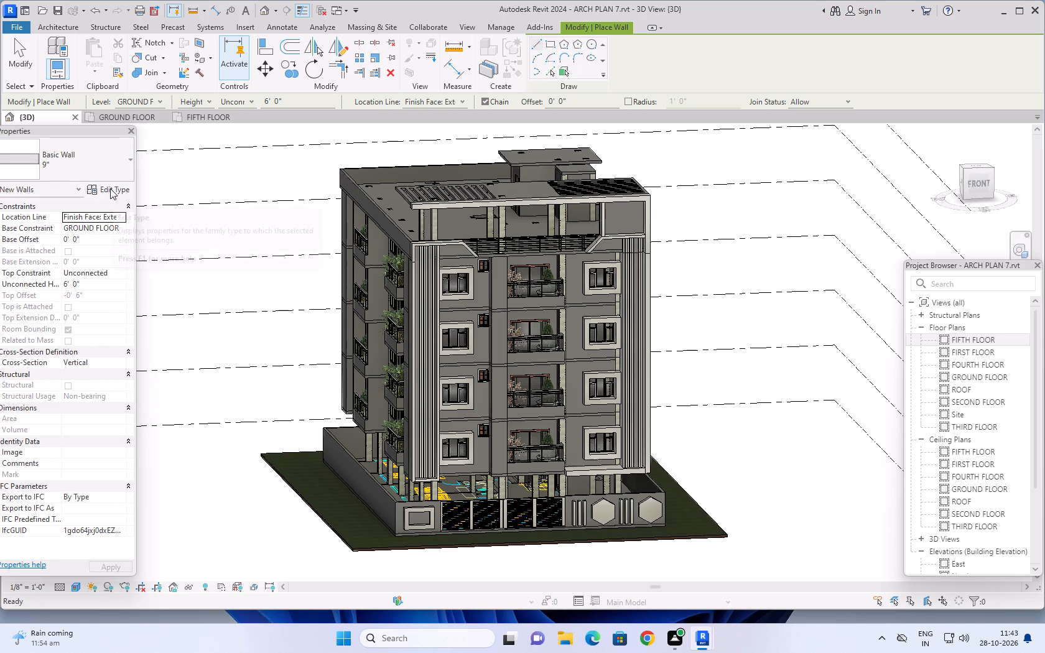
pyautogui.click(110, 188)
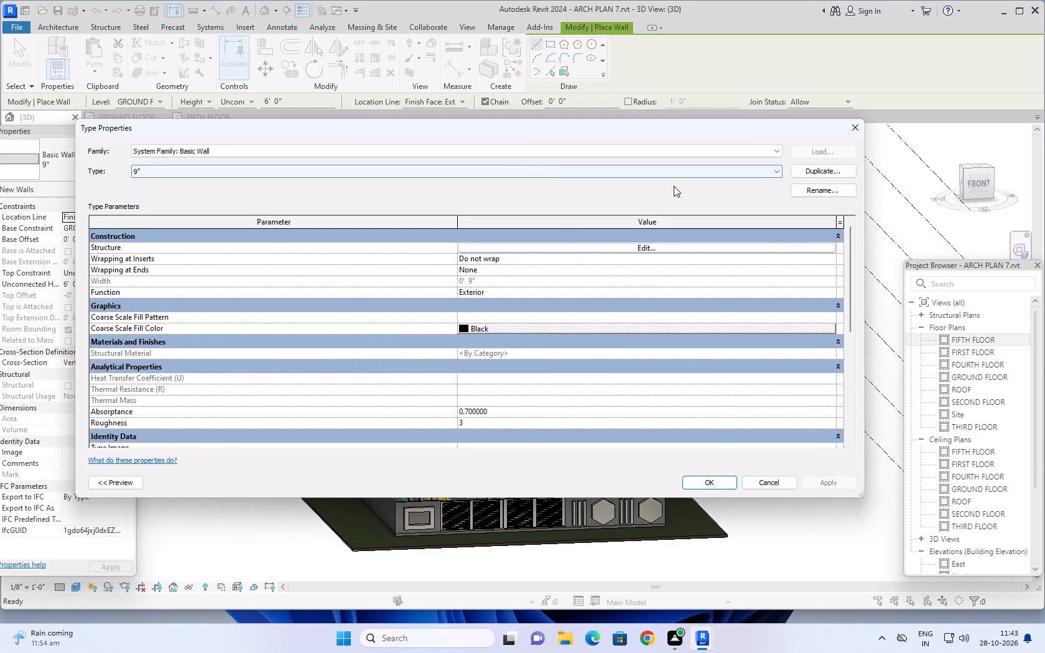
pyautogui.click(574, 249)
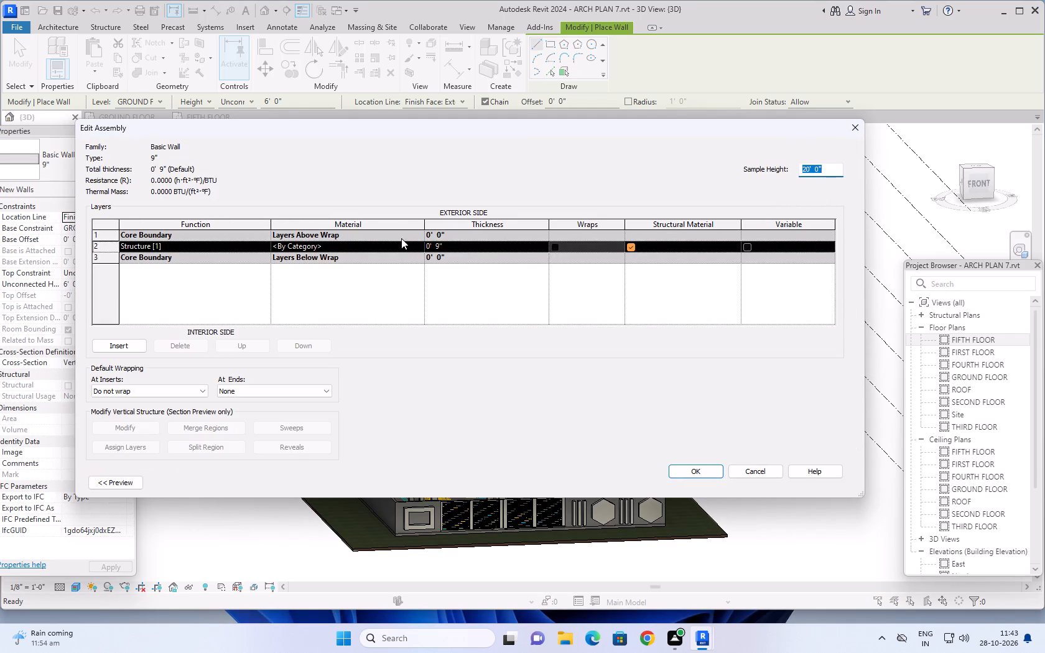
pyautogui.click(420, 246)
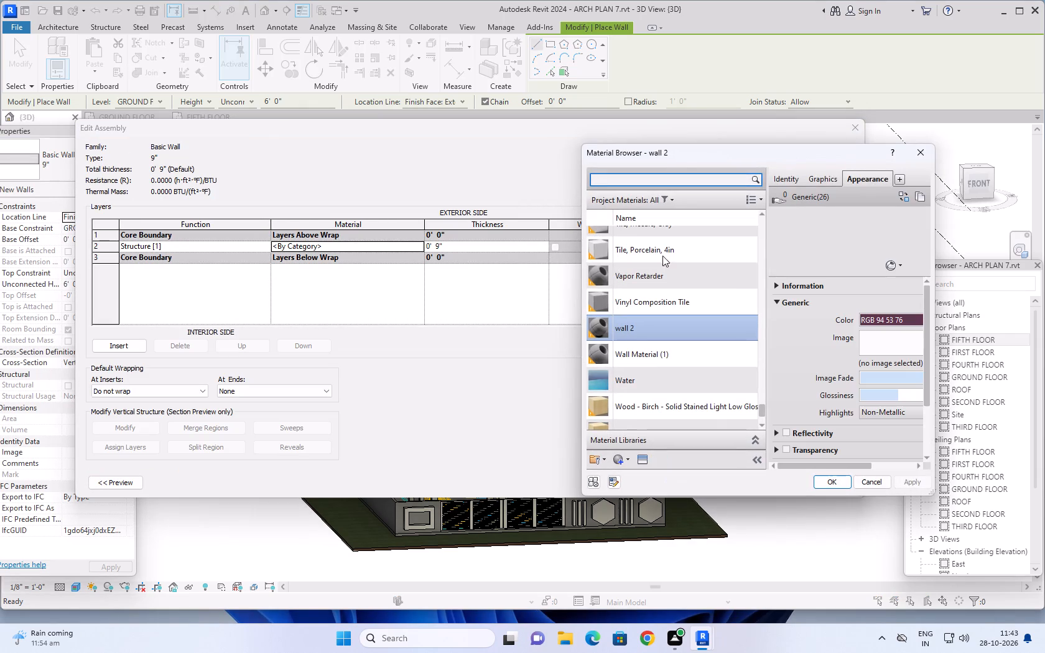
pyautogui.scroll(19, 681, 300)
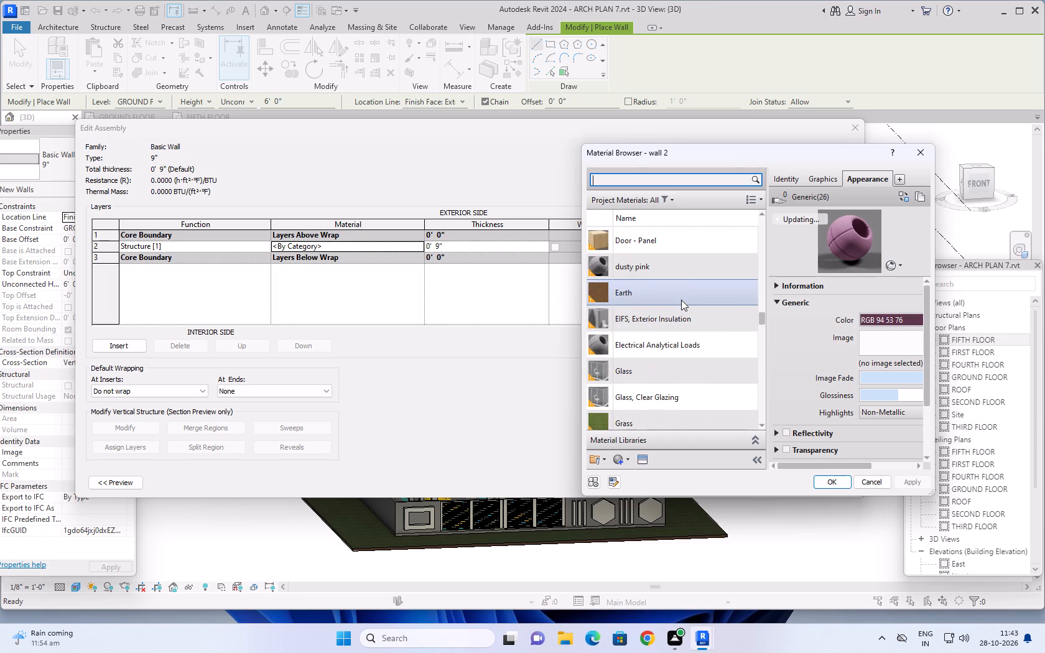
pyautogui.scroll(13, 681, 300)
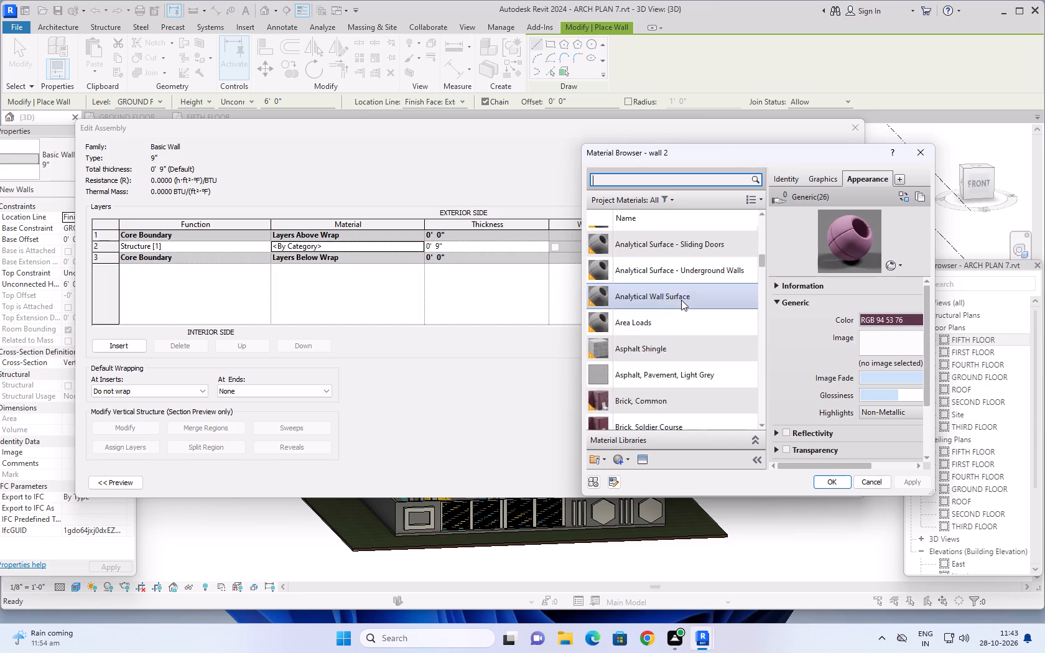
pyautogui.scroll(16, 681, 300)
pyautogui.click(659, 266)
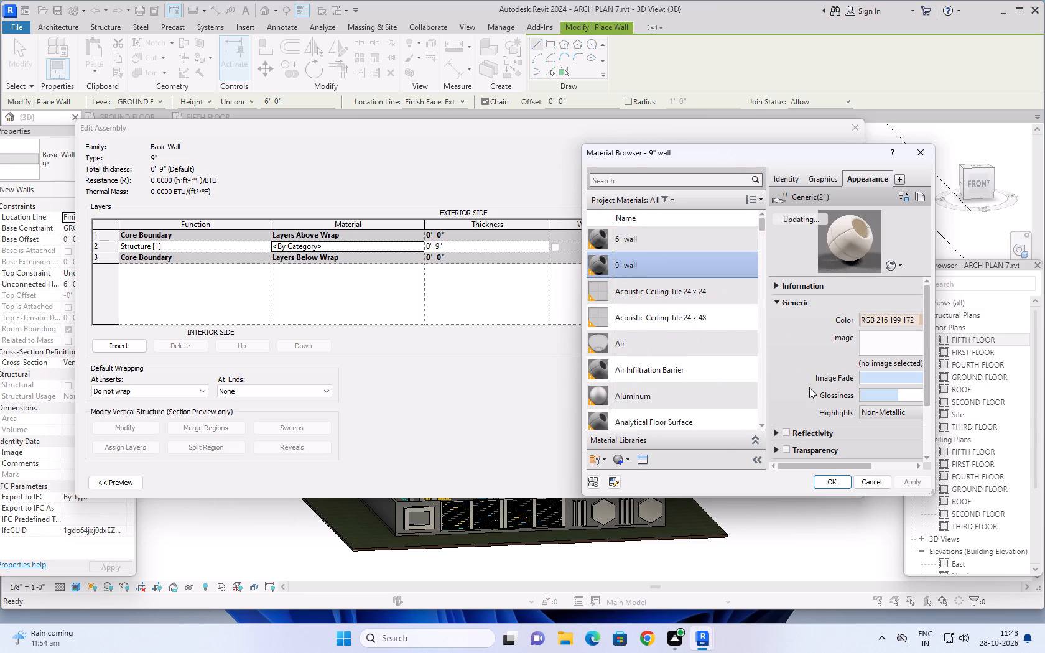
pyautogui.click(842, 481)
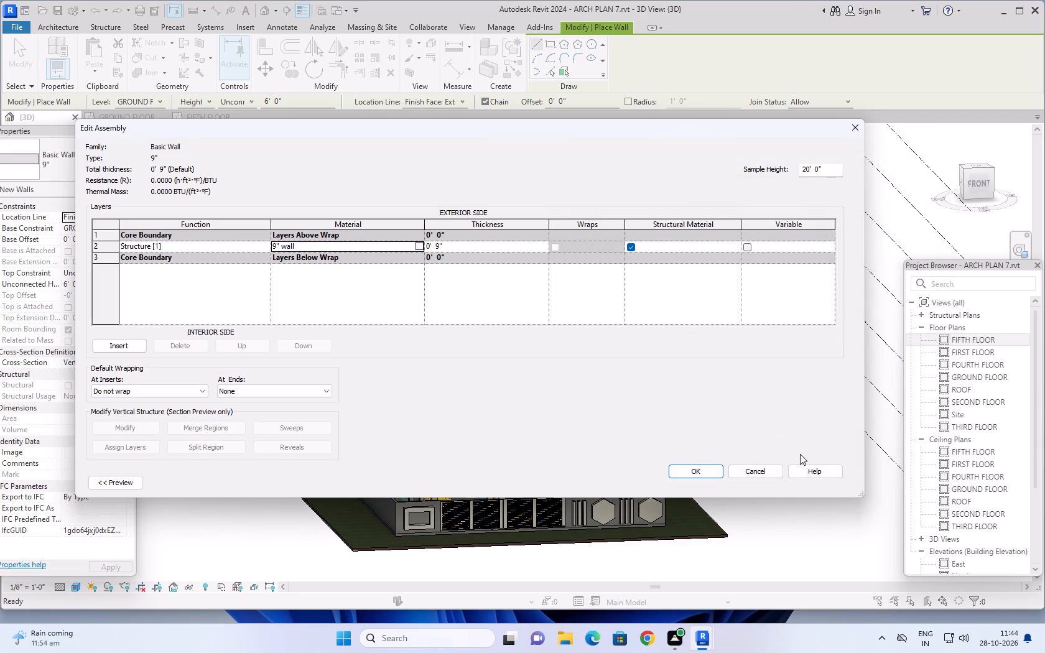
pyautogui.click(718, 470)
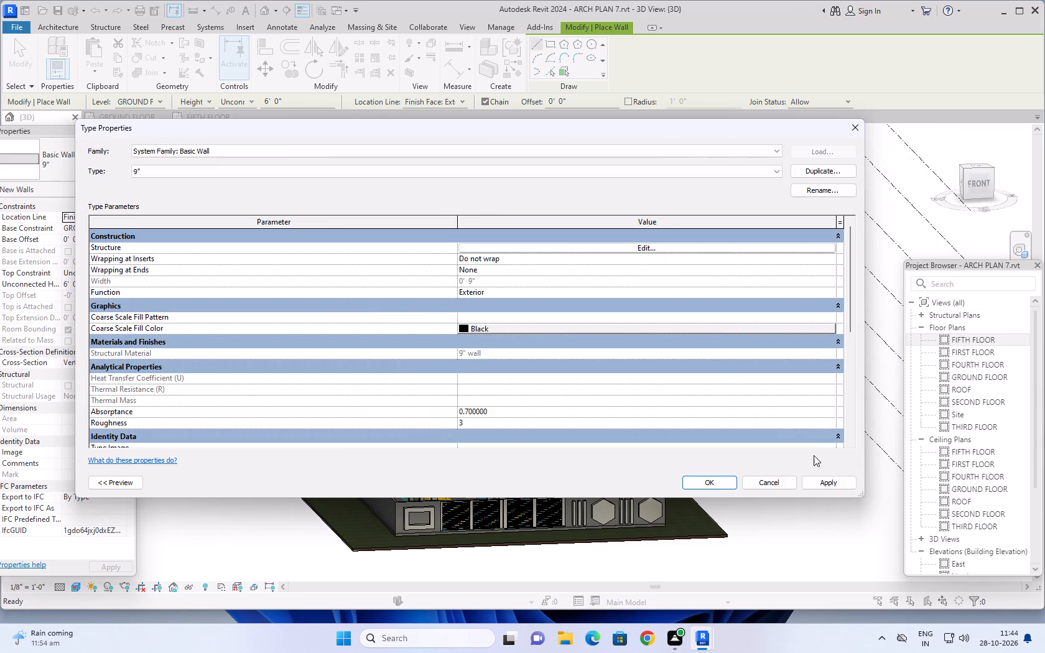
pyautogui.click(820, 481)
pyautogui.click(715, 480)
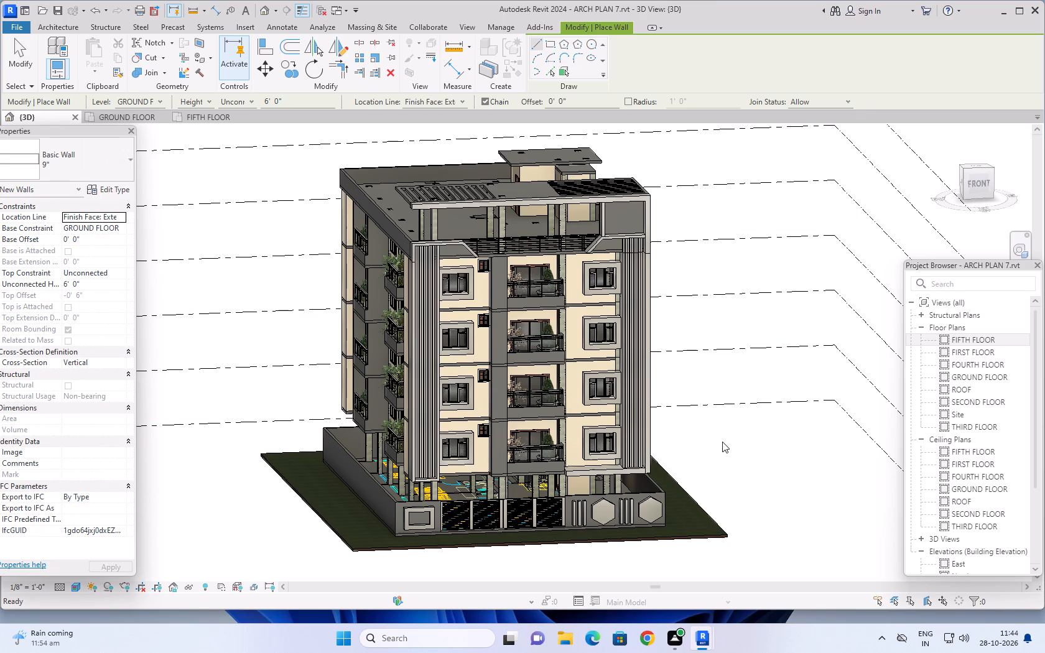
# Assign the 6" wall material to the structure layer of the 6" basic wall type and apply the type change.
pyautogui.moveTo(720, 442); pyautogui.dragTo(702, 420, button='middle')
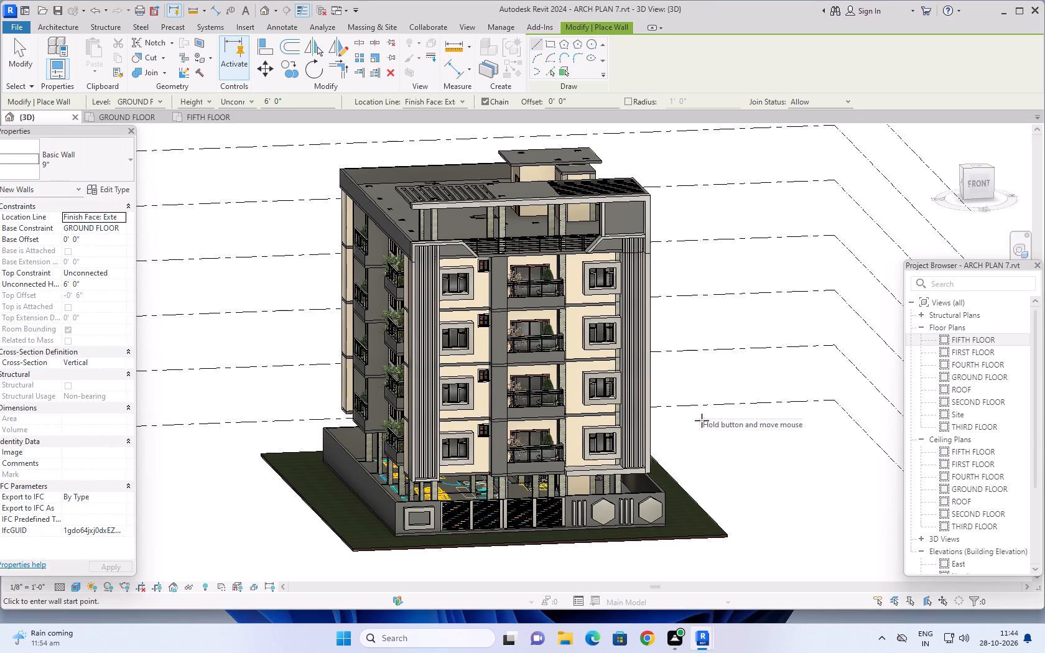
pyautogui.moveTo(702, 420); pyautogui.dragTo(702, 428, button='middle')
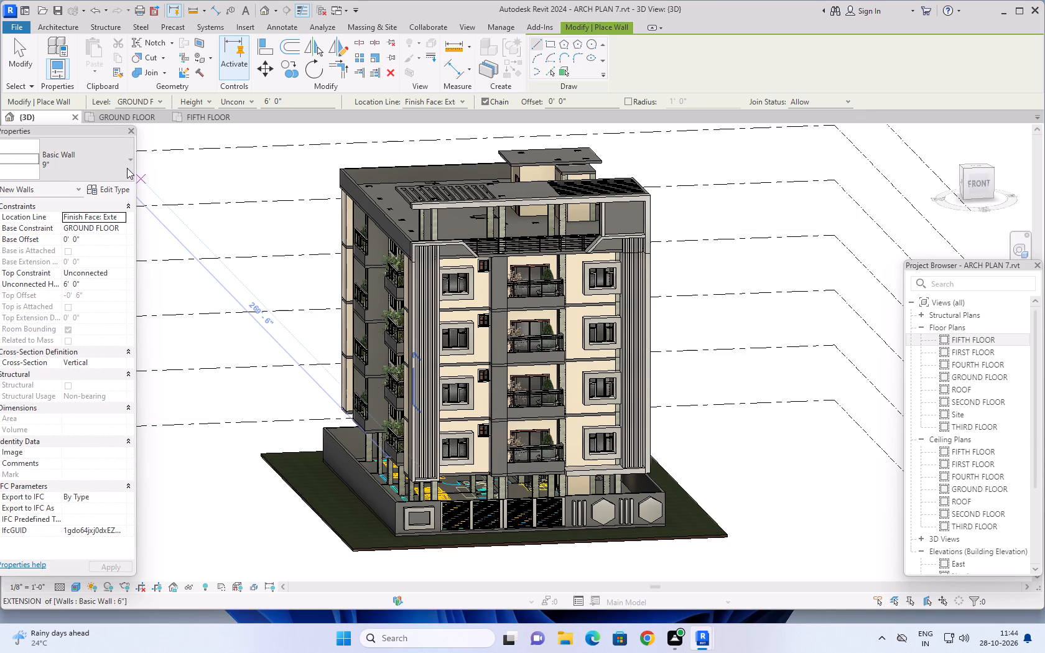
pyautogui.click(92, 155)
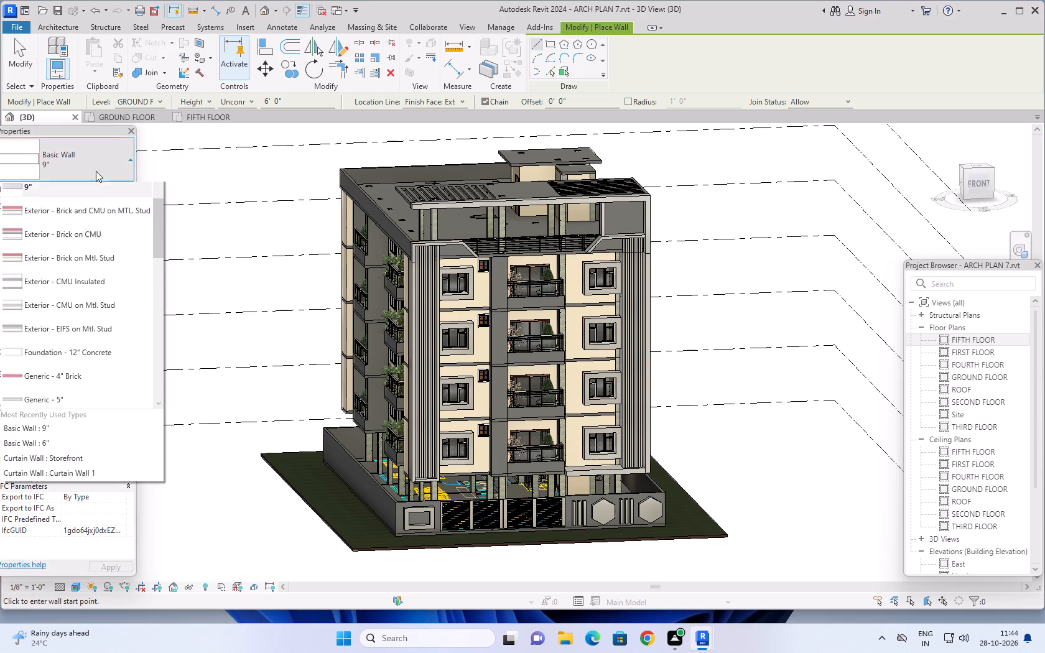
pyautogui.scroll(2, 86, 225)
pyautogui.click(88, 231)
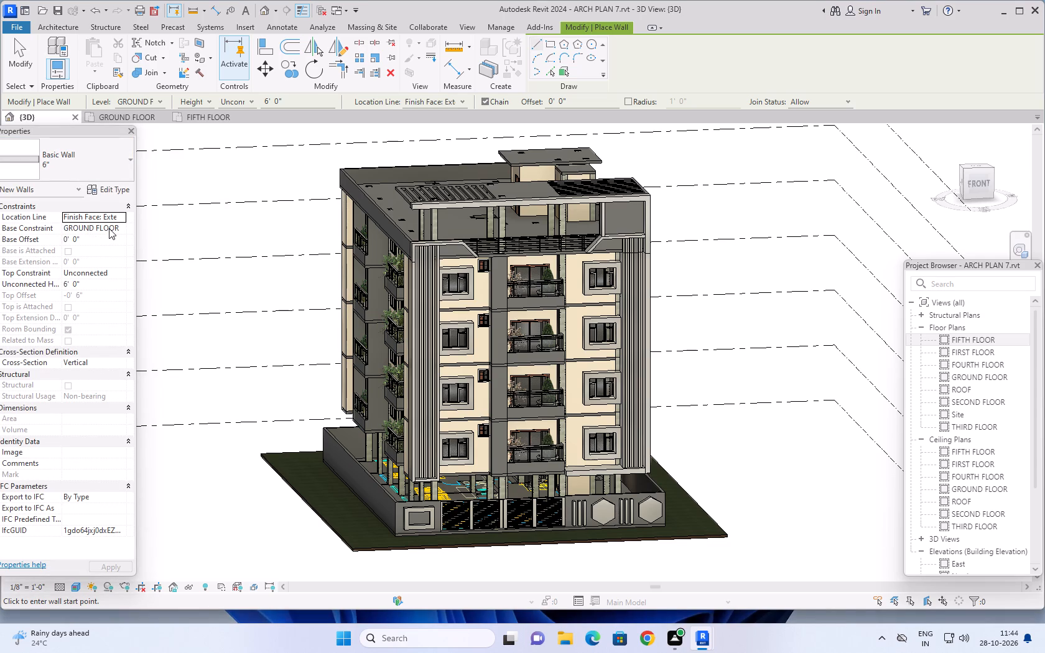
pyautogui.click(115, 187)
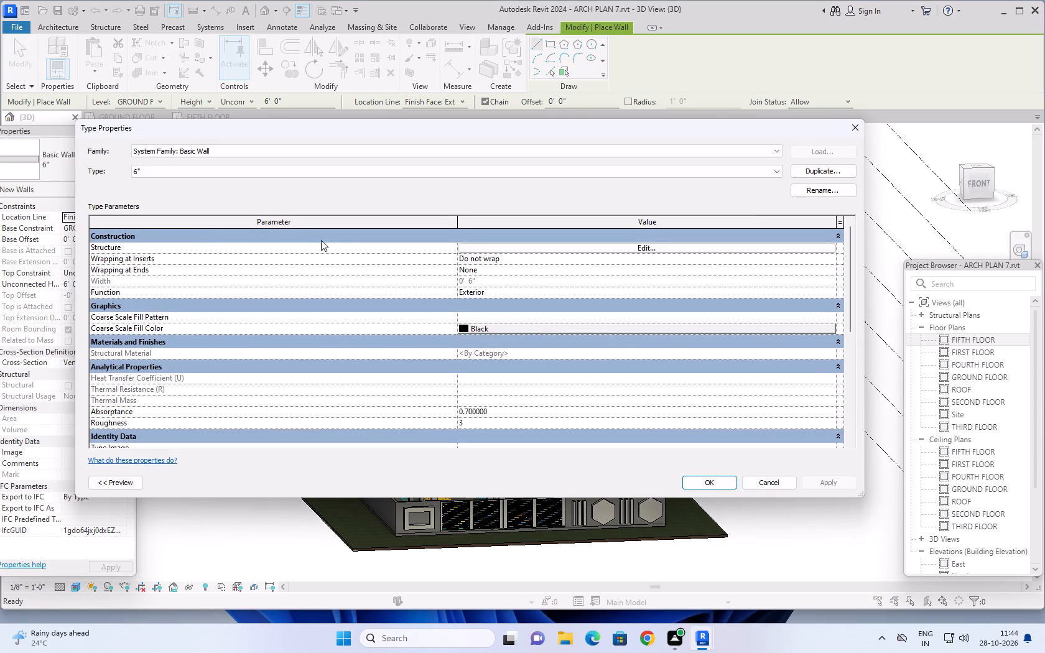
pyautogui.click(583, 250)
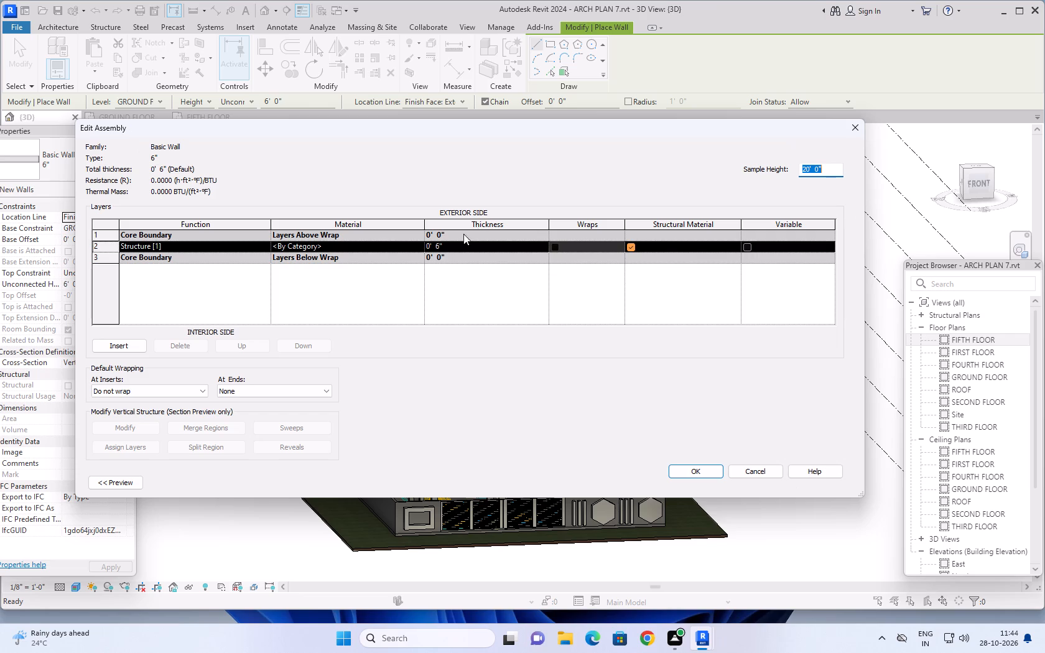
pyautogui.click(420, 244)
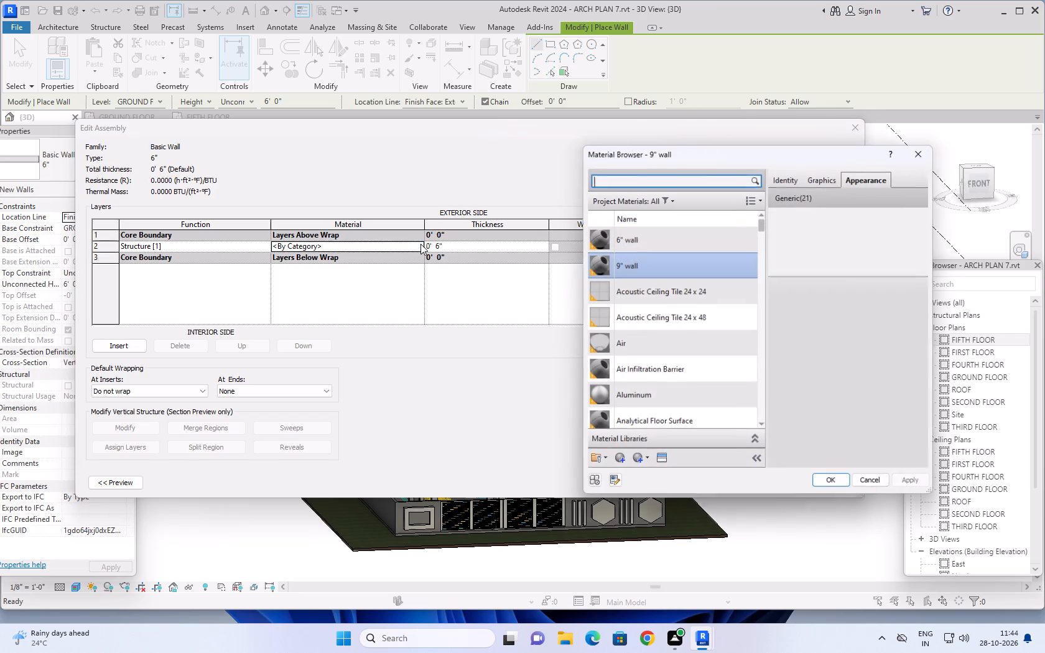
pyautogui.click(643, 232)
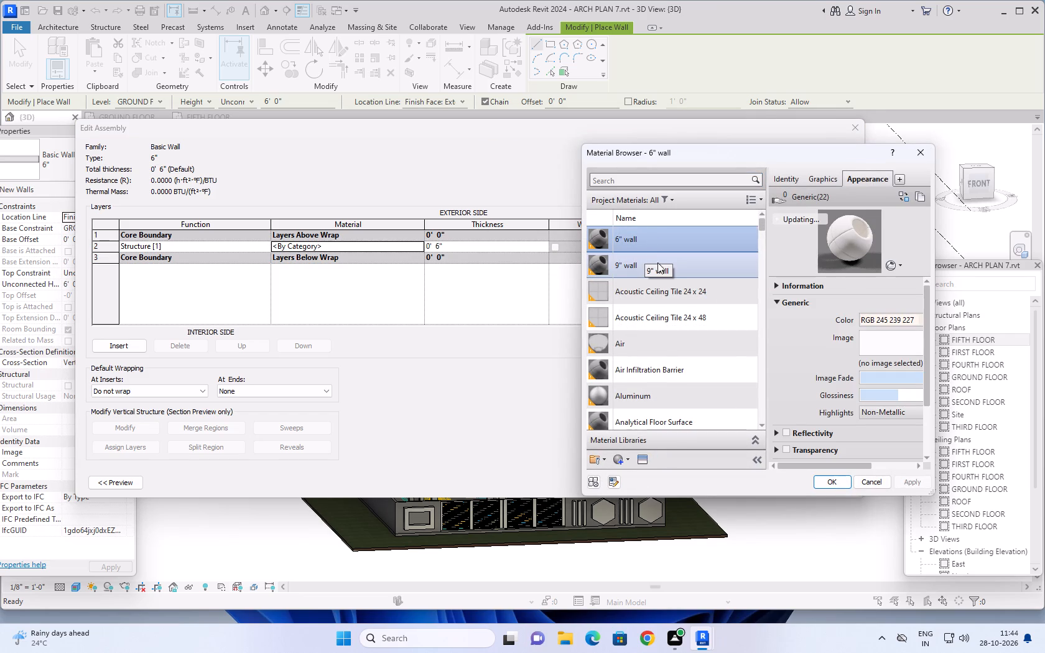
pyautogui.click(838, 479)
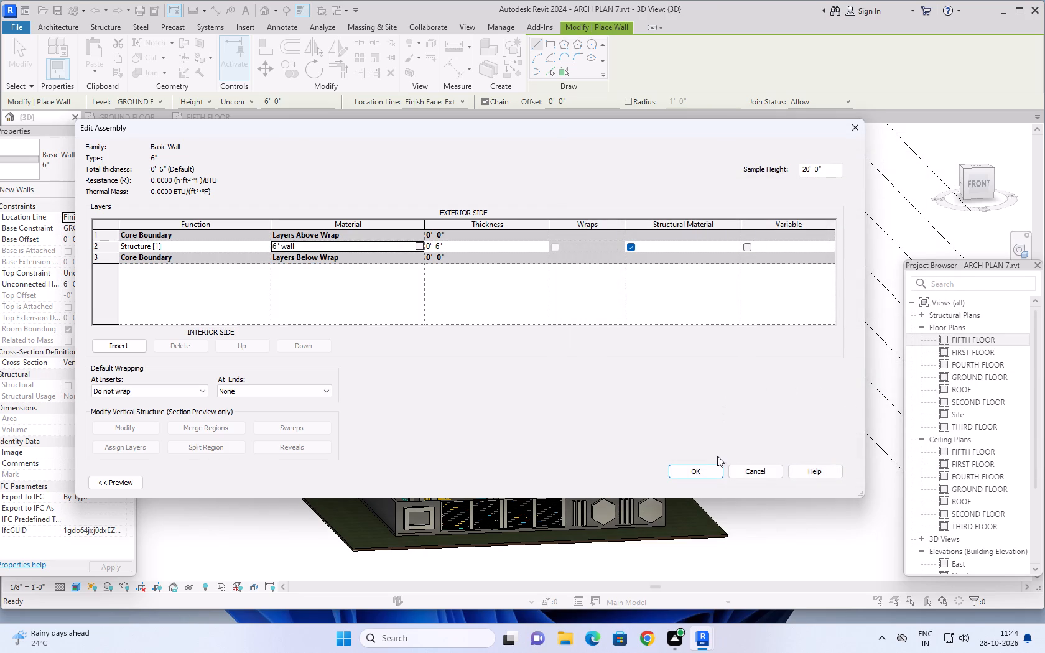
pyautogui.click(709, 469)
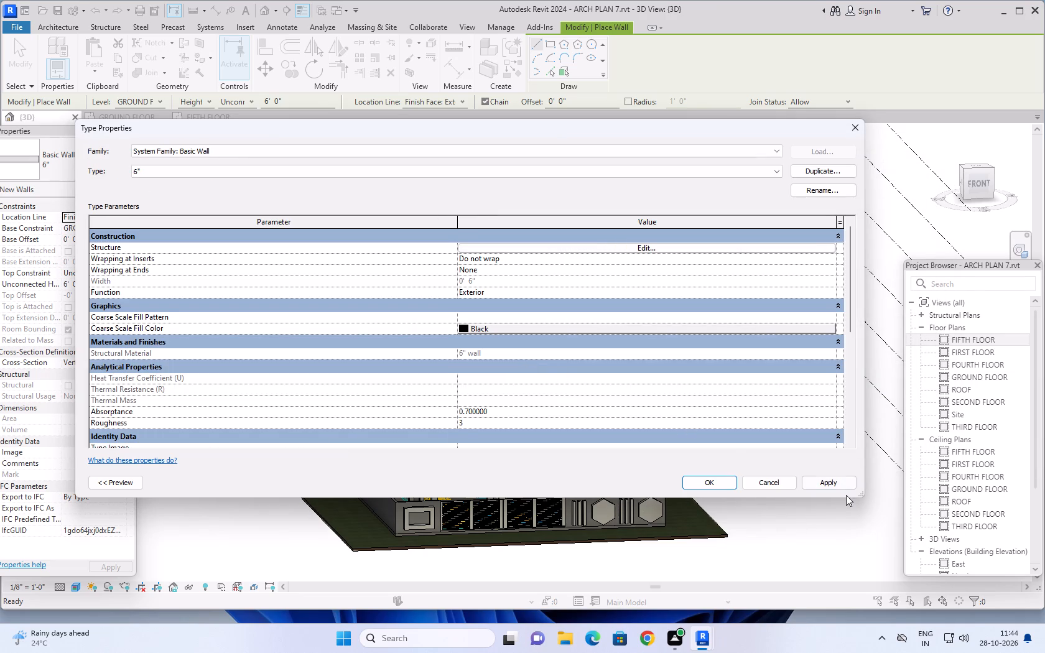
pyautogui.click(843, 484)
pyautogui.click(722, 480)
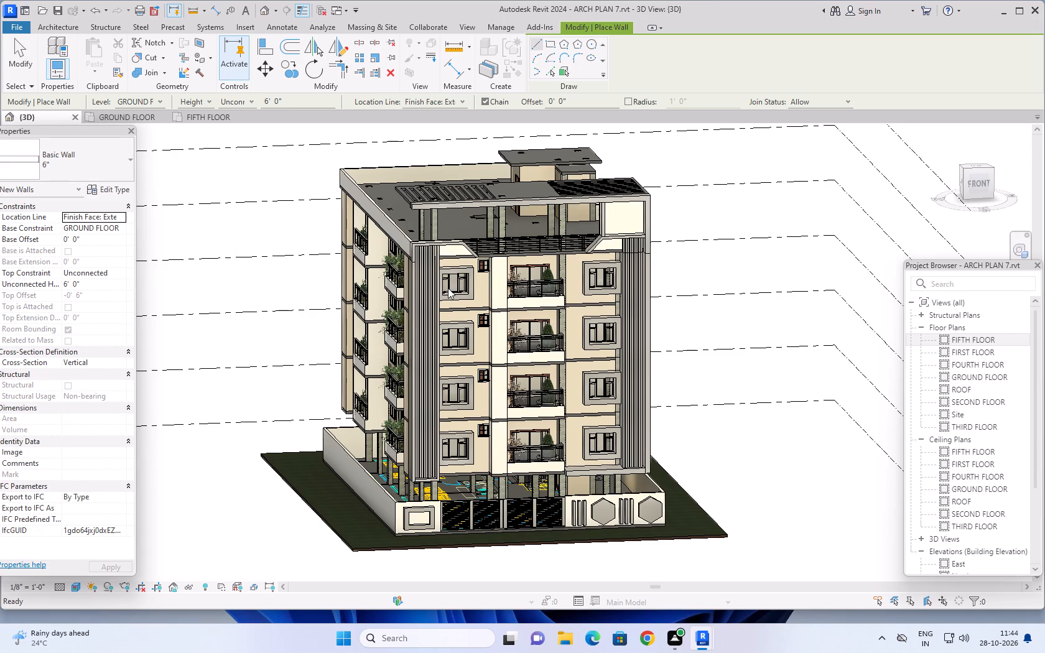
# Examine the wall finishes on the apartment building's front and left facades, balconies and roof parapet in the 3D view.
pyautogui.moveTo(307, 284); pyautogui.dragTo(352, 329, button='middle')
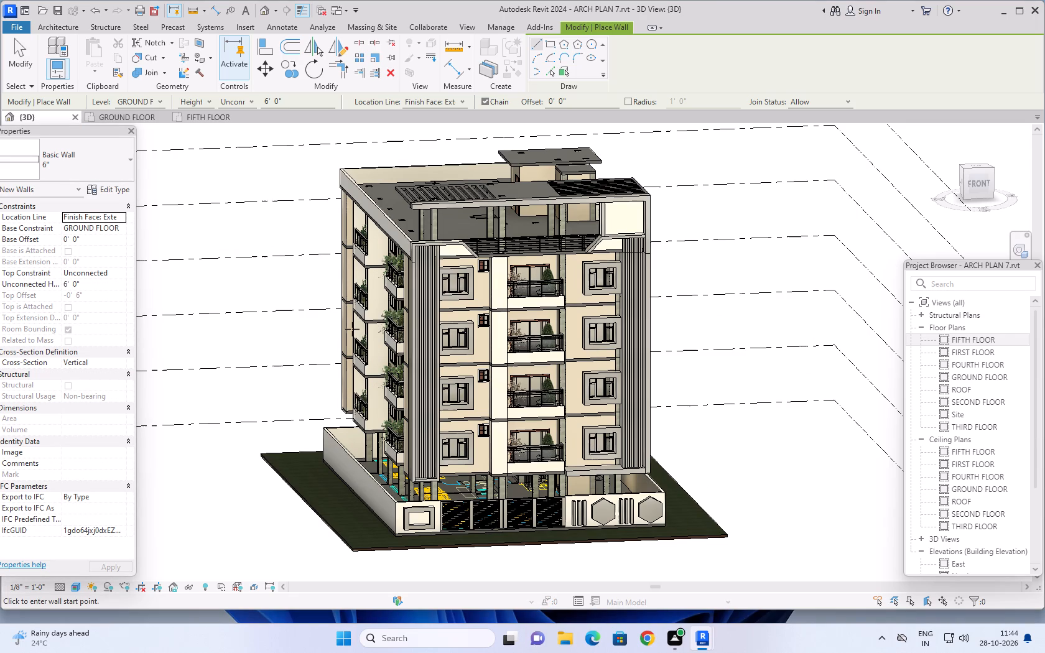
pyautogui.moveTo(352, 329); pyautogui.dragTo(352, 330, button='middle')
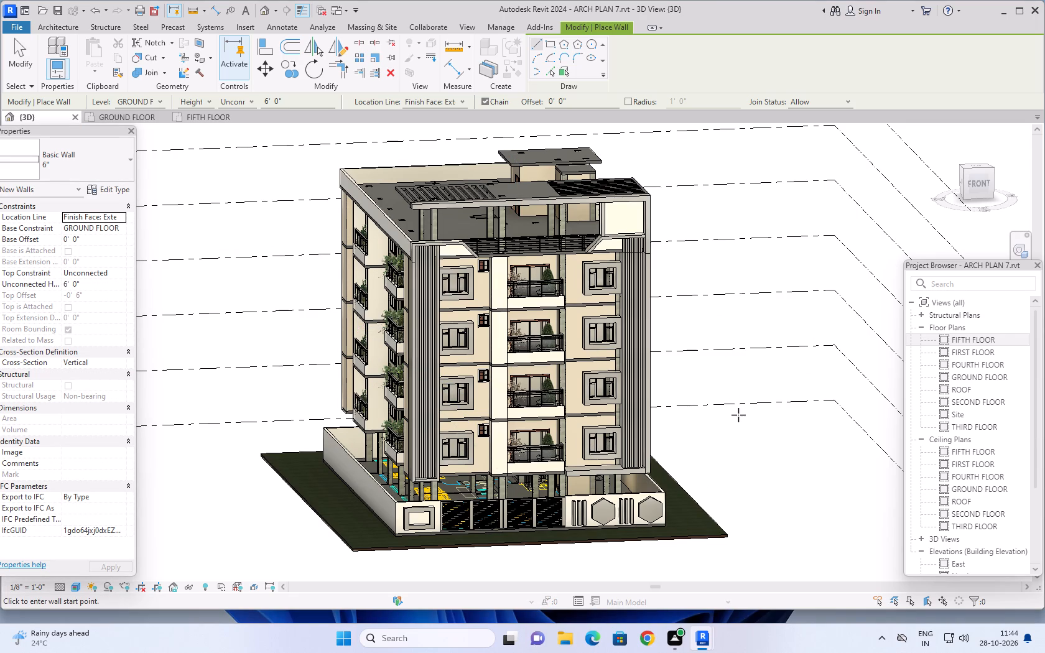
pyautogui.moveTo(745, 430); pyautogui.dragTo(787, 456, button='middle')
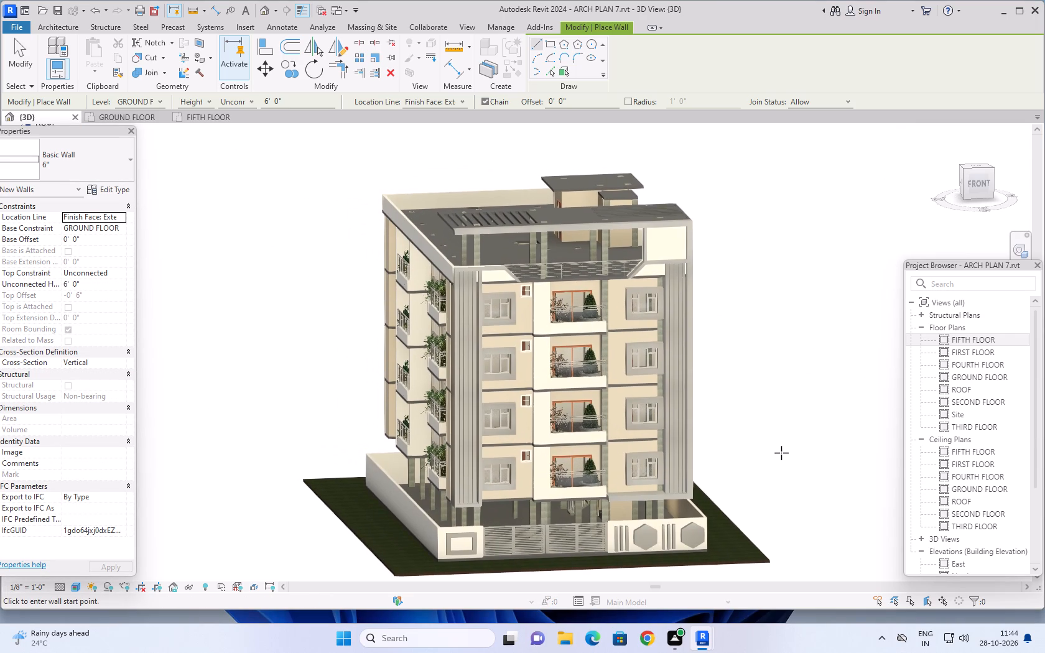
pyautogui.moveTo(775, 397); pyautogui.dragTo(834, 346, button='middle')
pyautogui.moveTo(823, 322); pyautogui.dragTo(781, 402, button='middle')
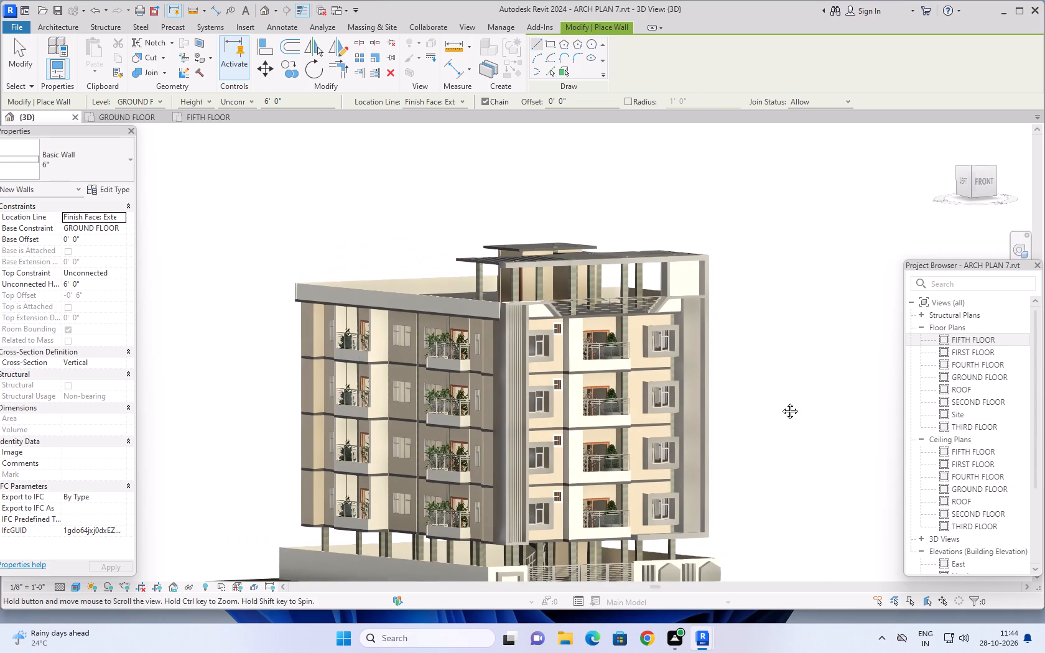
pyautogui.moveTo(781, 402); pyautogui.dragTo(778, 404, button='middle')
pyautogui.scroll(6, 391, 325)
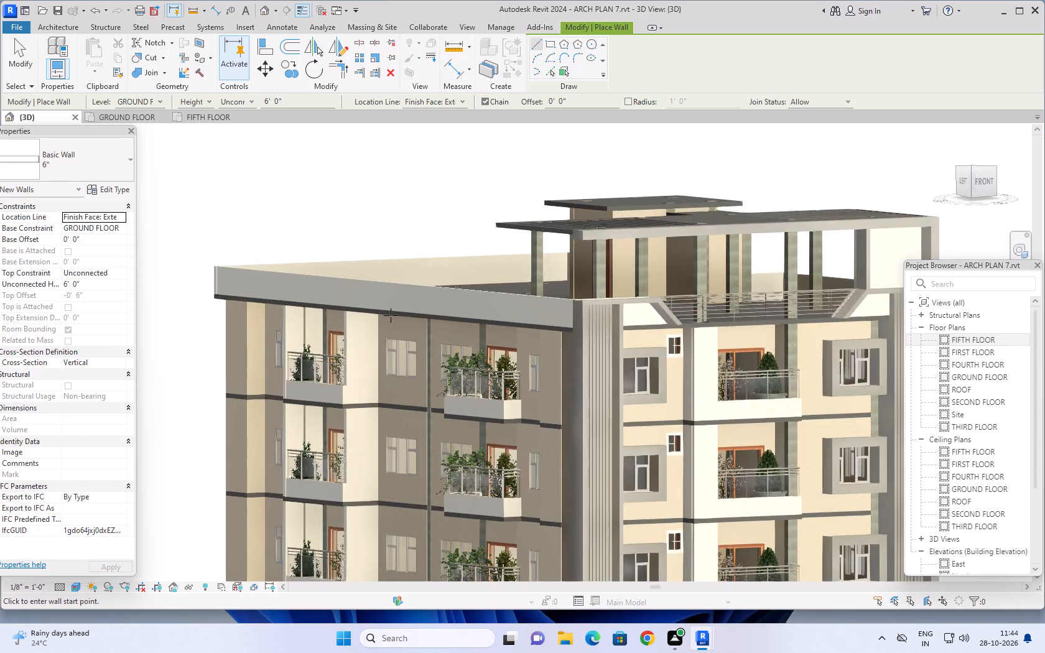
pyautogui.scroll(1, 391, 315)
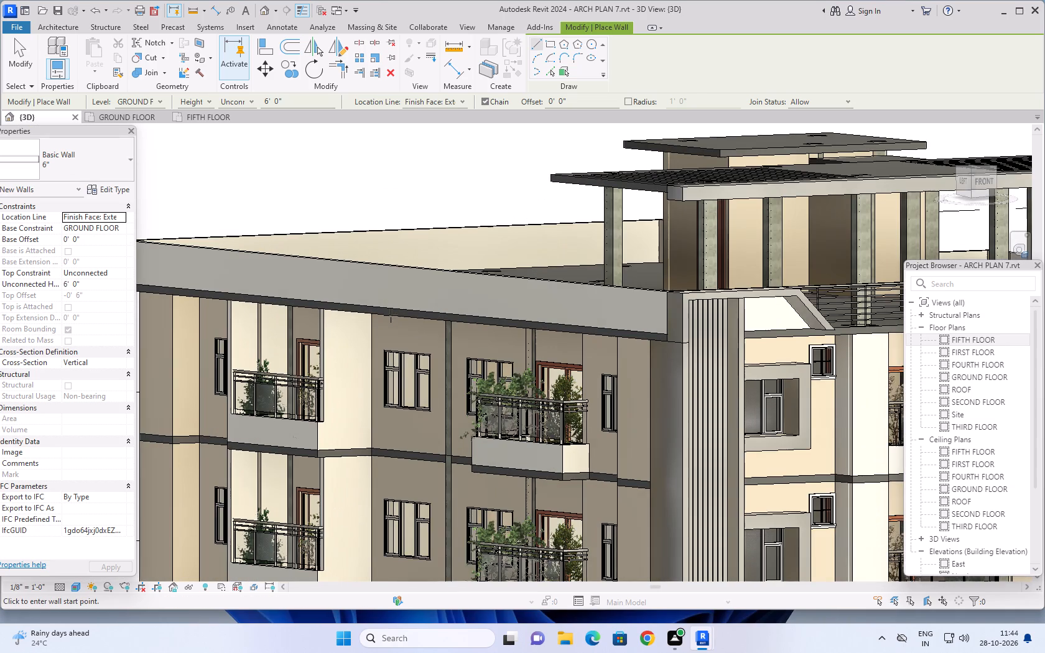
pyautogui.scroll(-4, 391, 315)
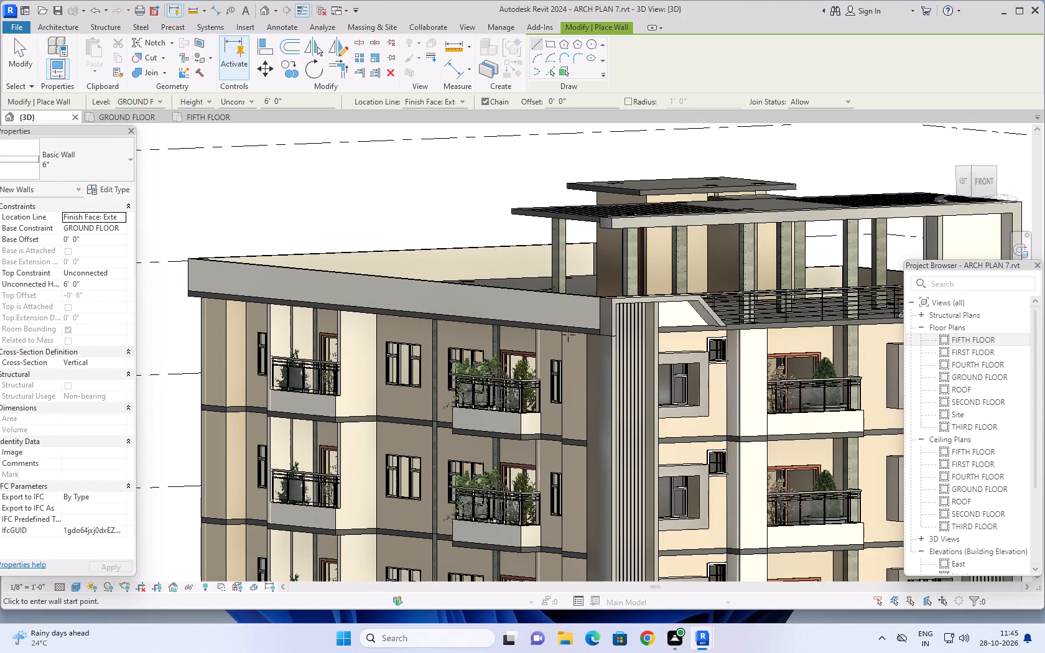
pyautogui.scroll(-1, 628, 348)
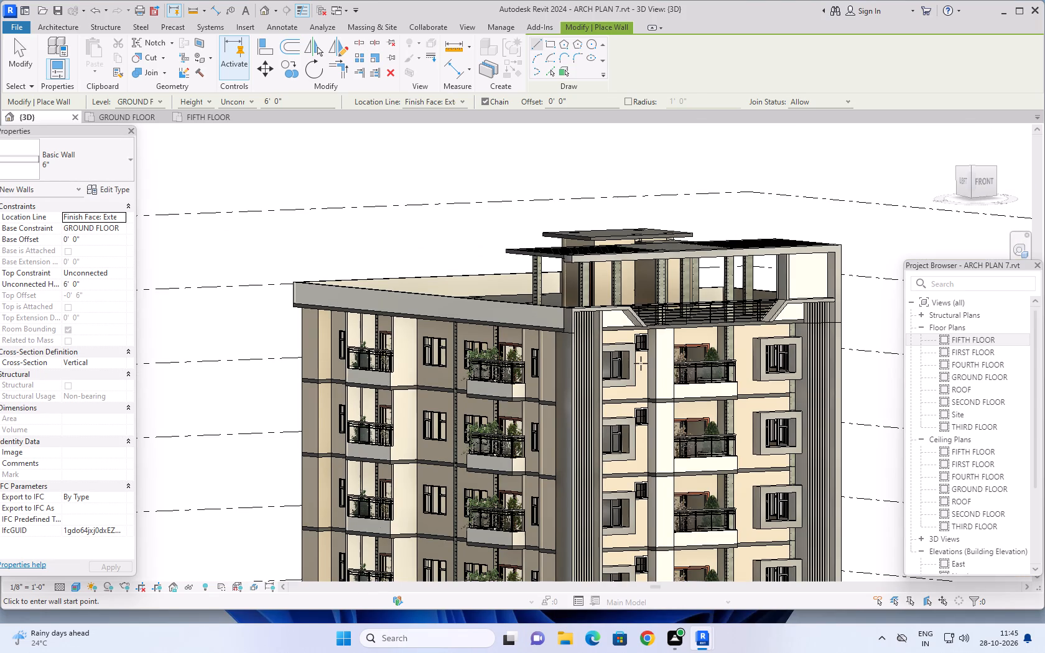
pyautogui.scroll(1, 716, 377)
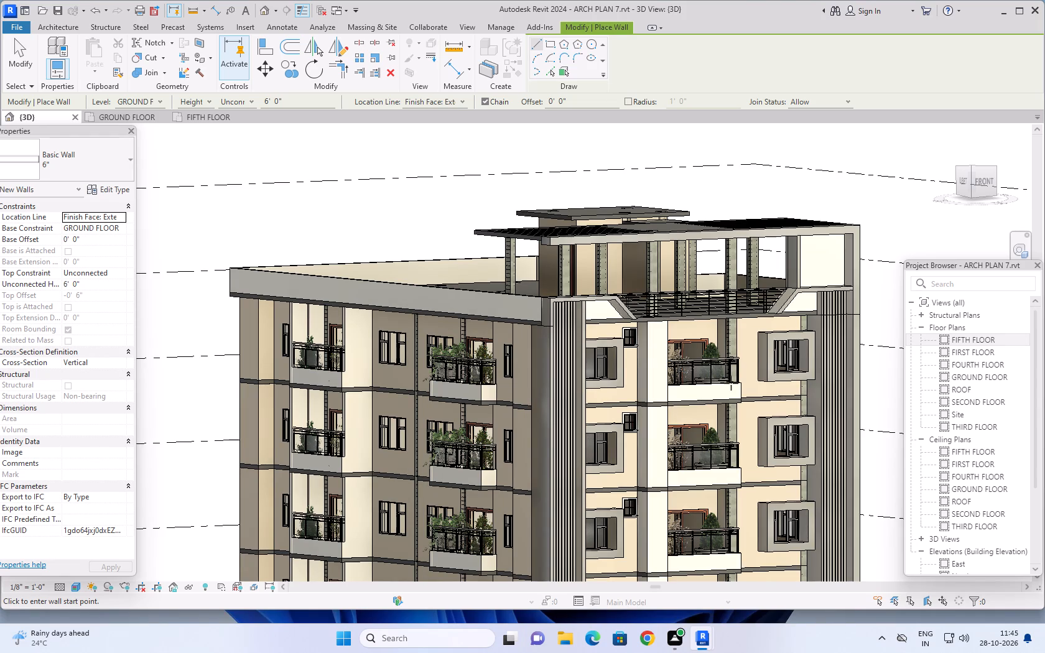
pyautogui.scroll(-1, 739, 392)
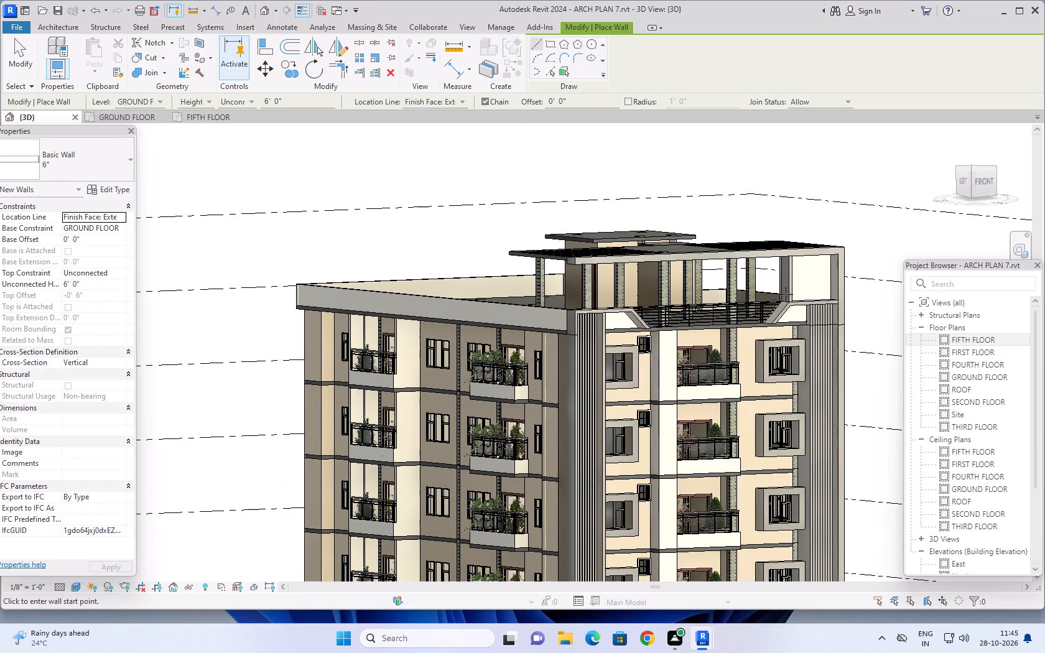
pyautogui.scroll(-2, 848, 236)
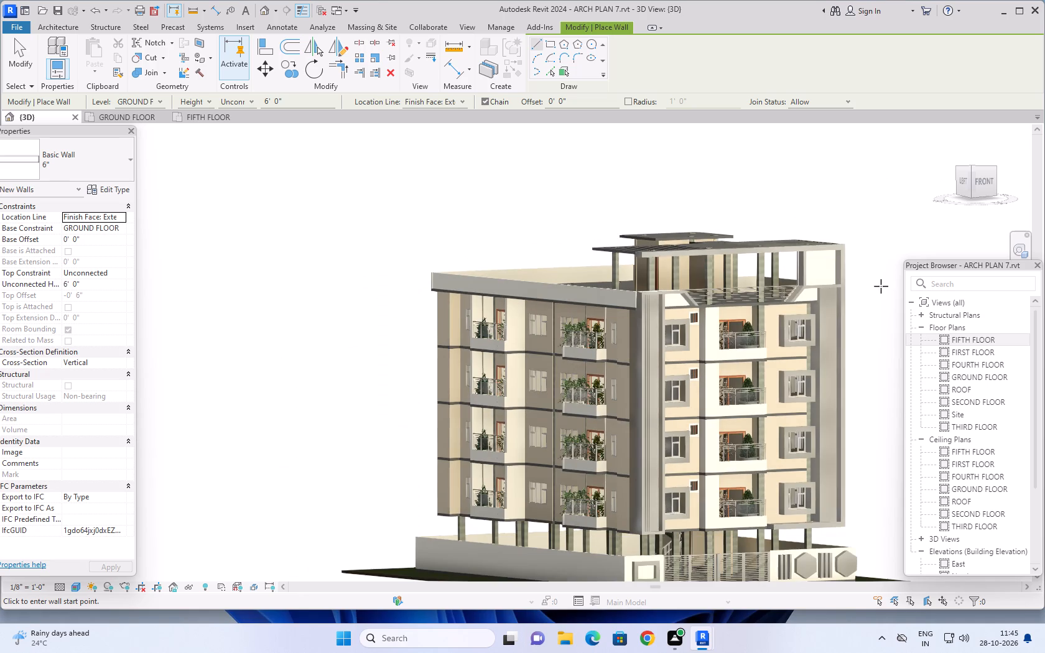
# End the wall placement command without drawing a wall in the 3D view.
pyautogui.moveTo(876, 288); pyautogui.dragTo(807, 327, button='middle')
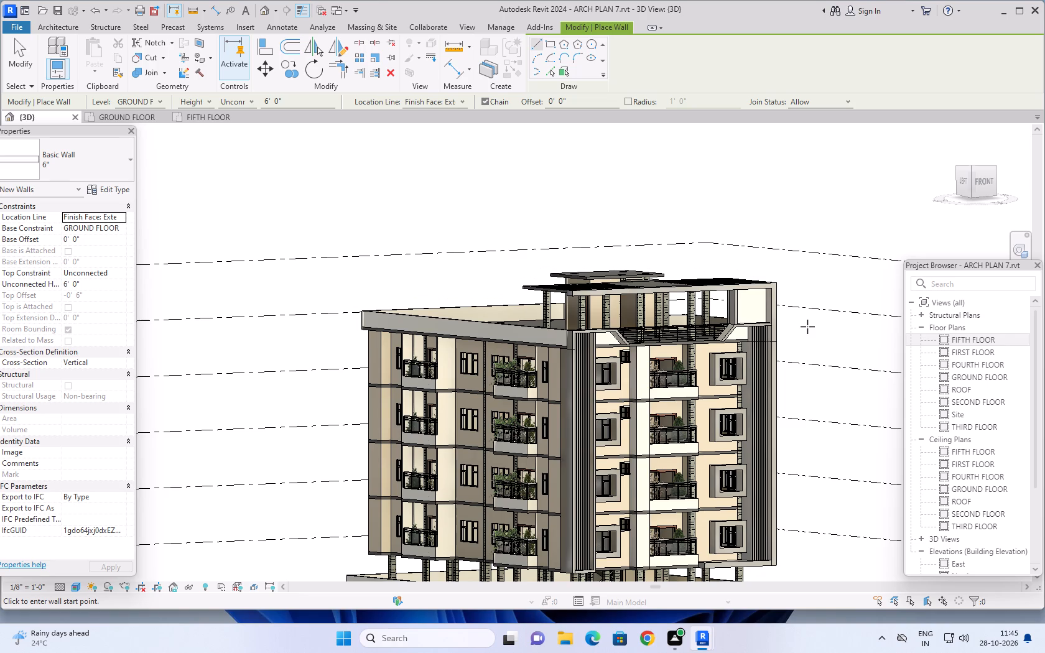
pyautogui.press('Escape')
pyautogui.press('Escape')
pyautogui.press('Escape')
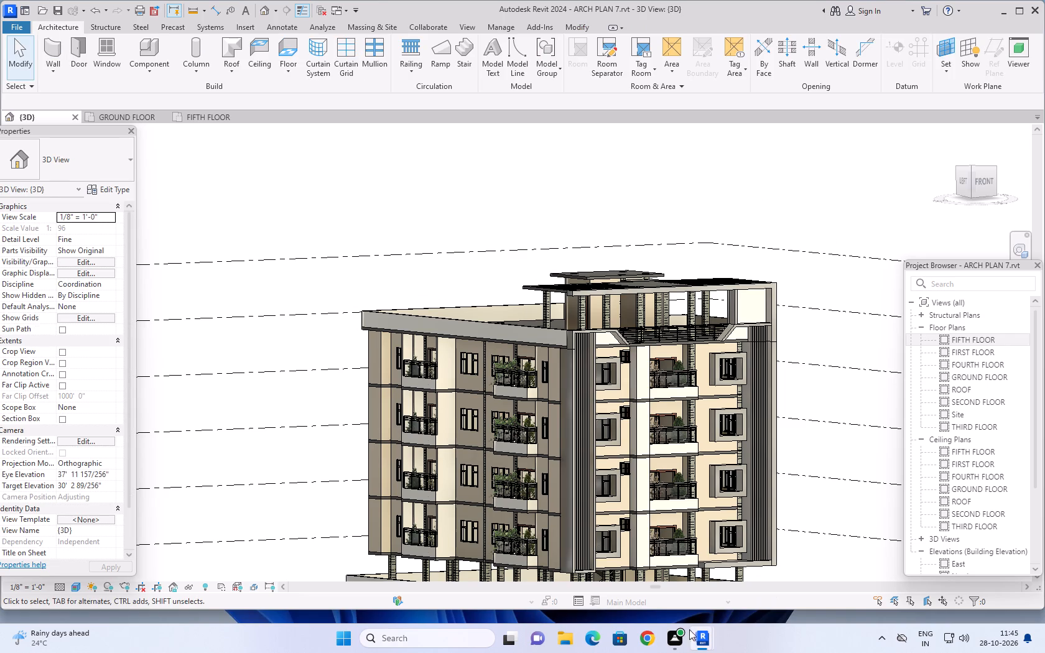
# Switch to Google Chrome and search the web for "jali design for revit family free download".
pyautogui.click(648, 636)
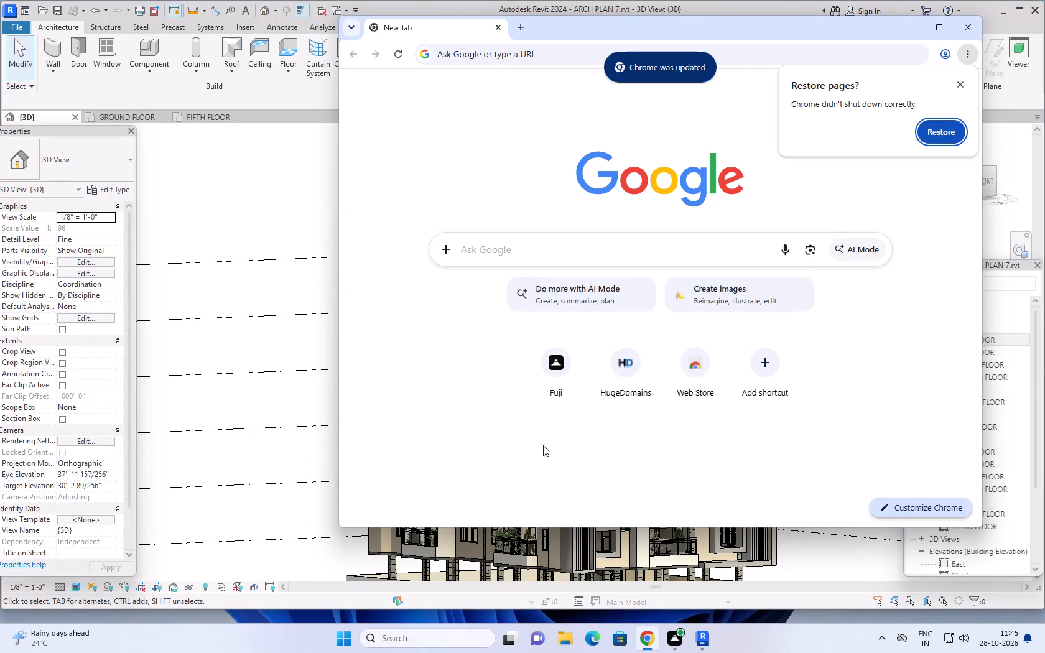
pyautogui.click(565, 255)
pyautogui.write('jali')
pyautogui.press('space')
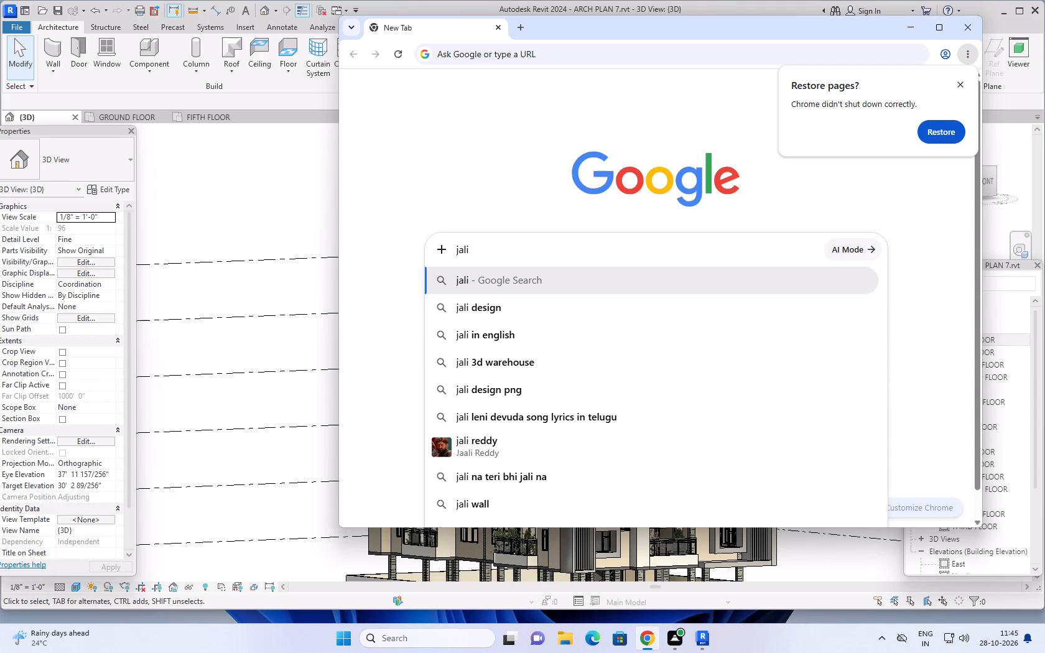
pyautogui.write('design for')
pyautogui.press('space')
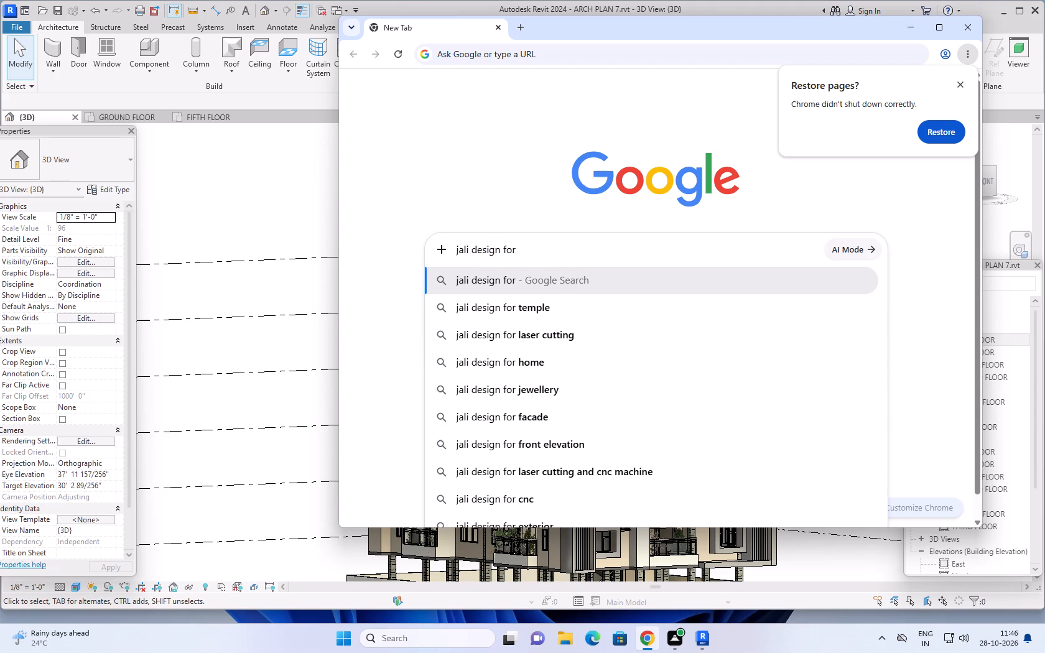
pyautogui.write('revit')
pyautogui.press('space')
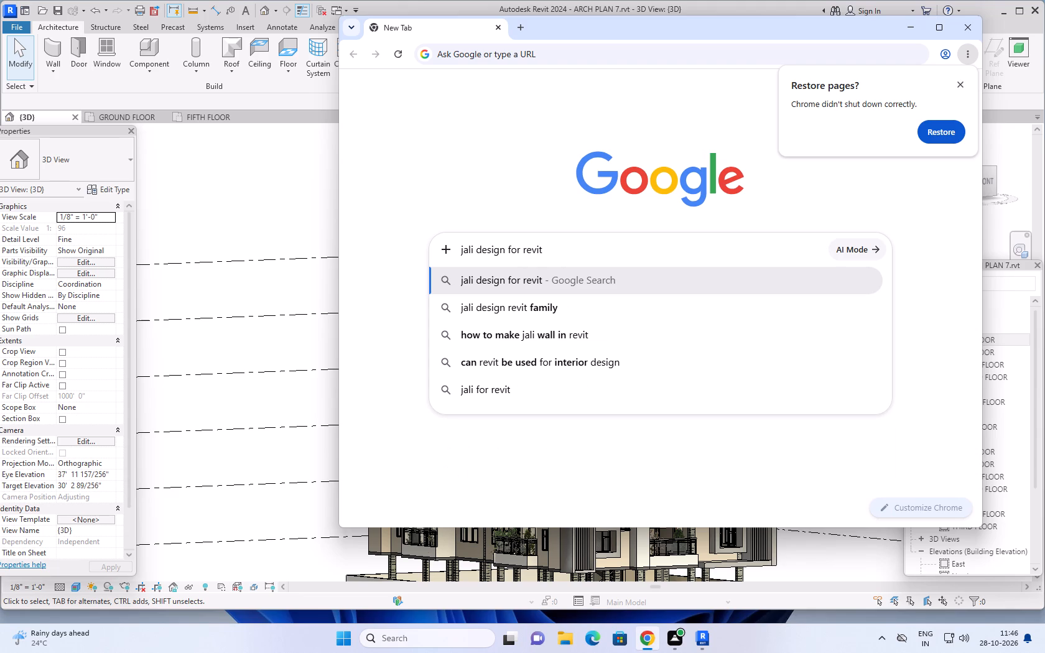
pyautogui.write('famil')
pyautogui.press('space')
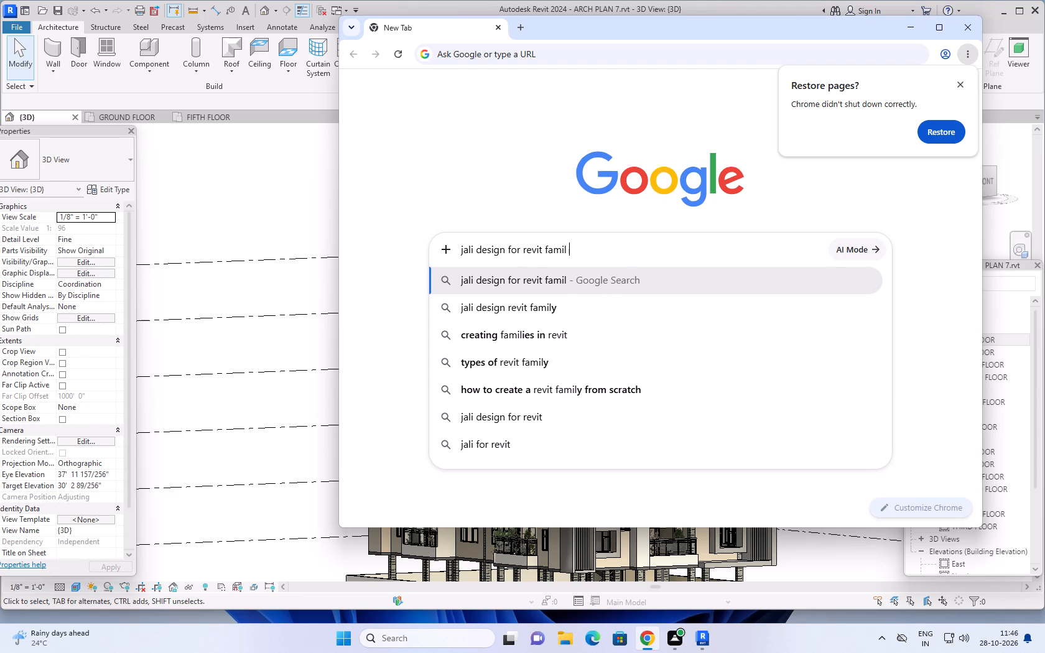
pyautogui.press('f')
pyautogui.write('ee')
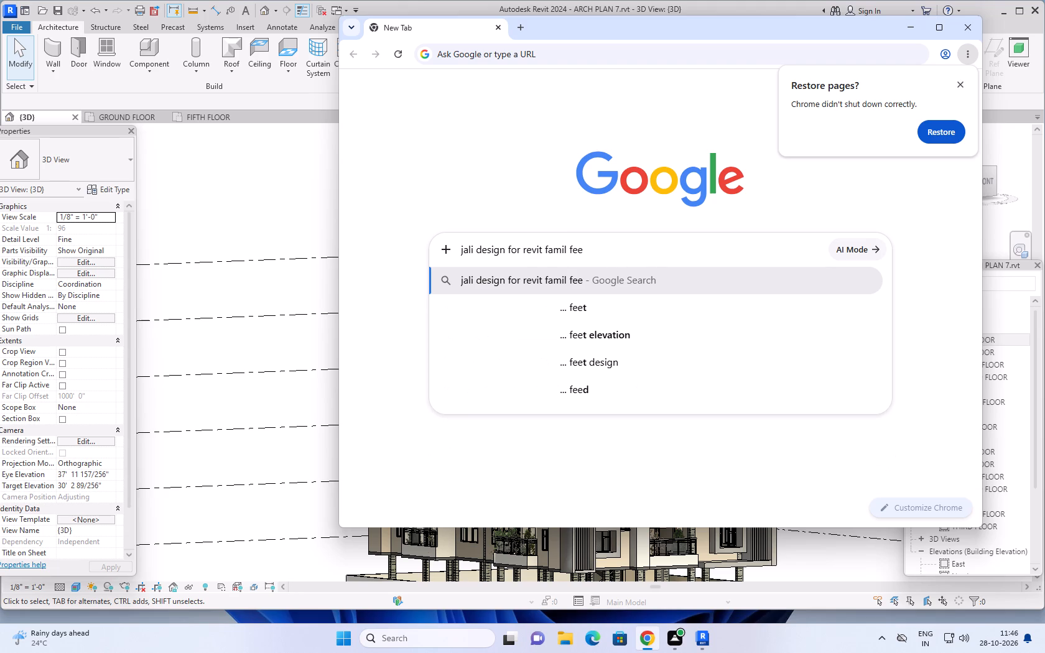
pyautogui.press('BackSpace')
pyautogui.press('BackSpace')
pyautogui.press('BackSpace')
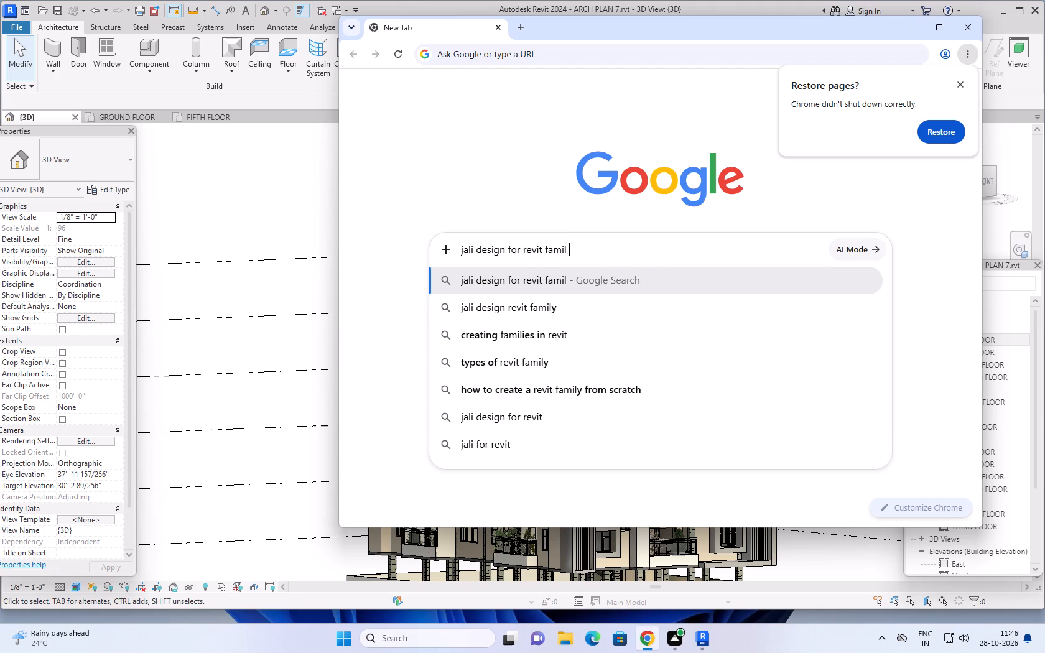
pyautogui.write('fre')
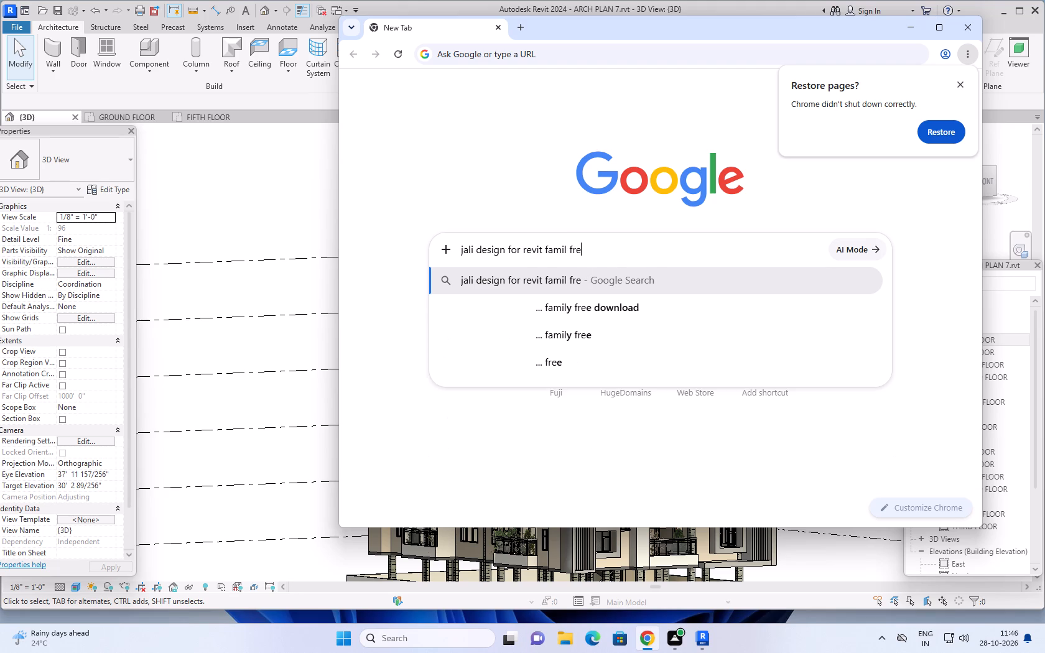
pyautogui.click(572, 311)
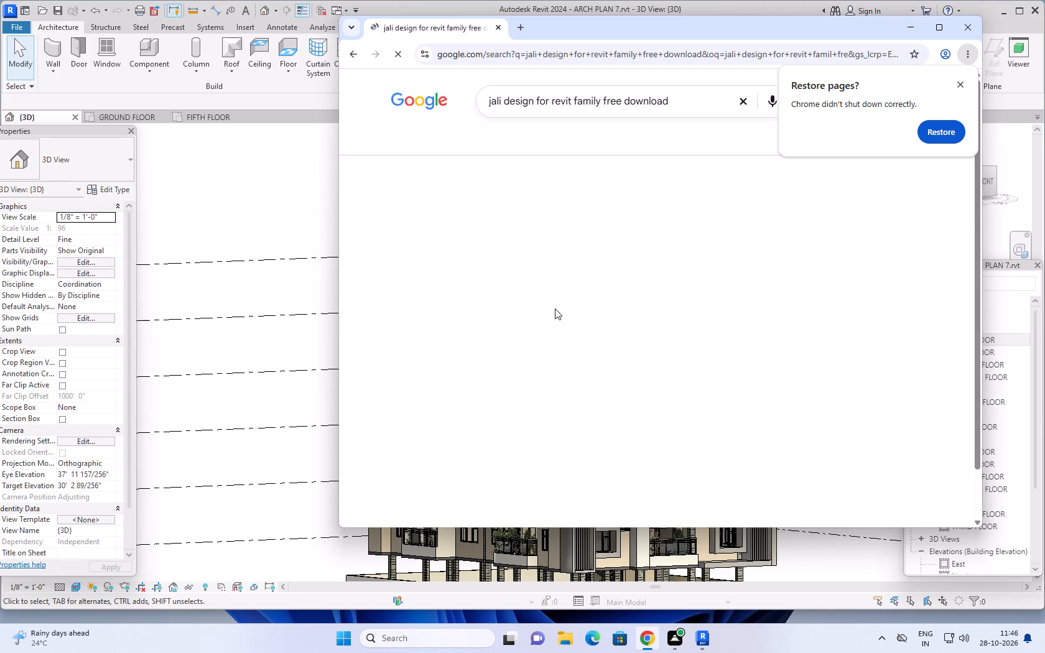
# Look over the search results and open BIMobject's "Free download! Walls" page.
pyautogui.scroll(-1, 502, 282)
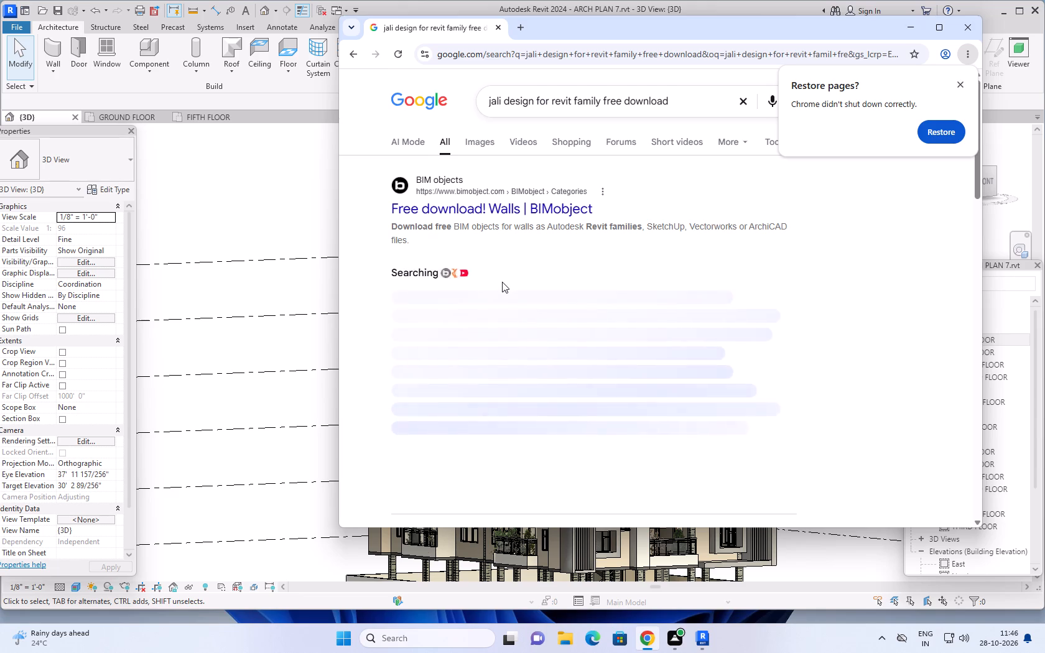
pyautogui.scroll(-5, 522, 263)
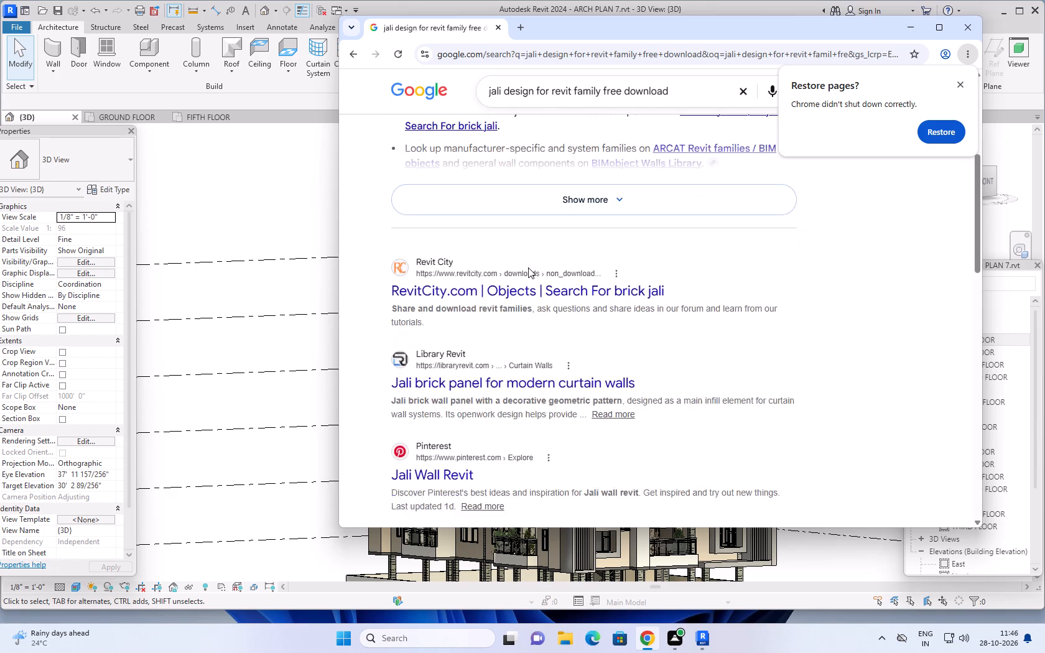
pyautogui.scroll(-1, 528, 271)
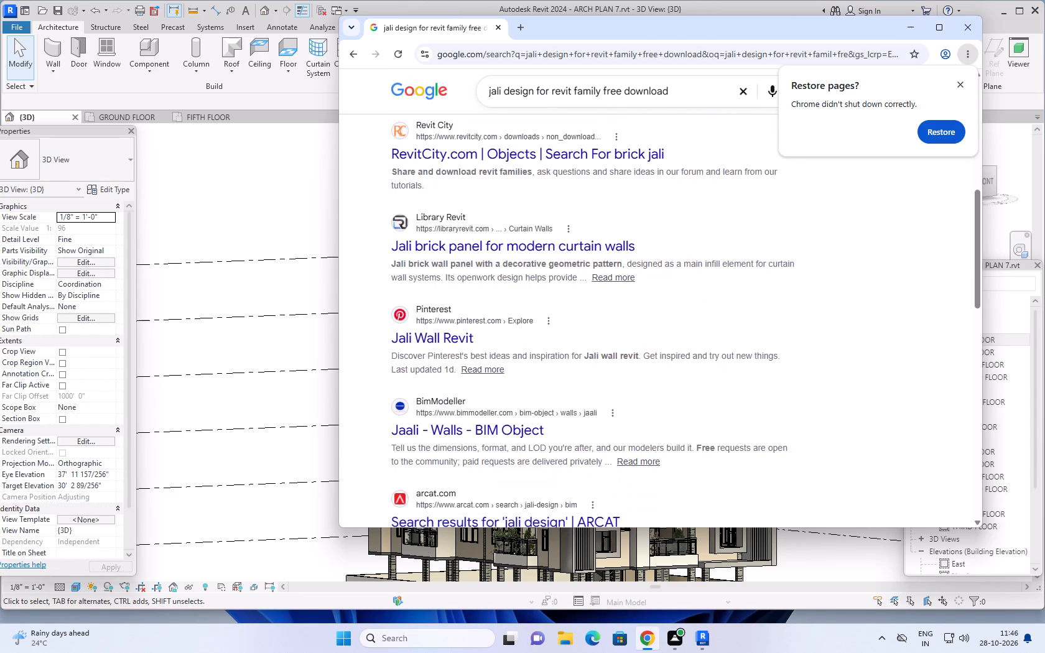
pyautogui.scroll(11, 529, 277)
pyautogui.click(478, 205)
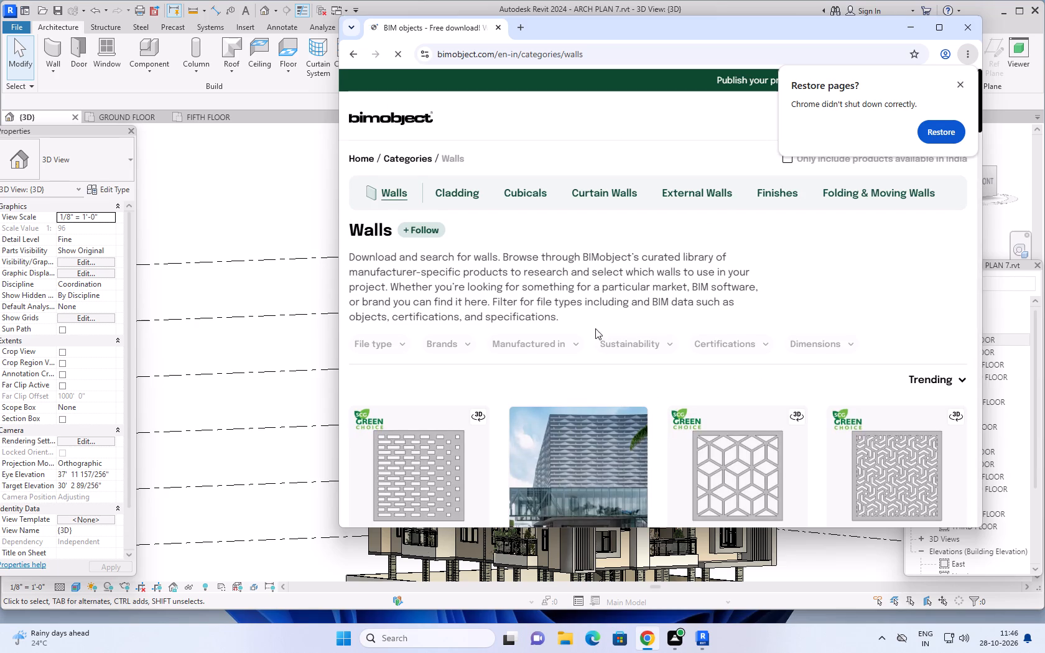
# Browse BIMobject's Walls category for perforated or fretwork panels suitable as a jali.
pyautogui.scroll(-1, 597, 338)
pyautogui.scroll(-1, 578, 438)
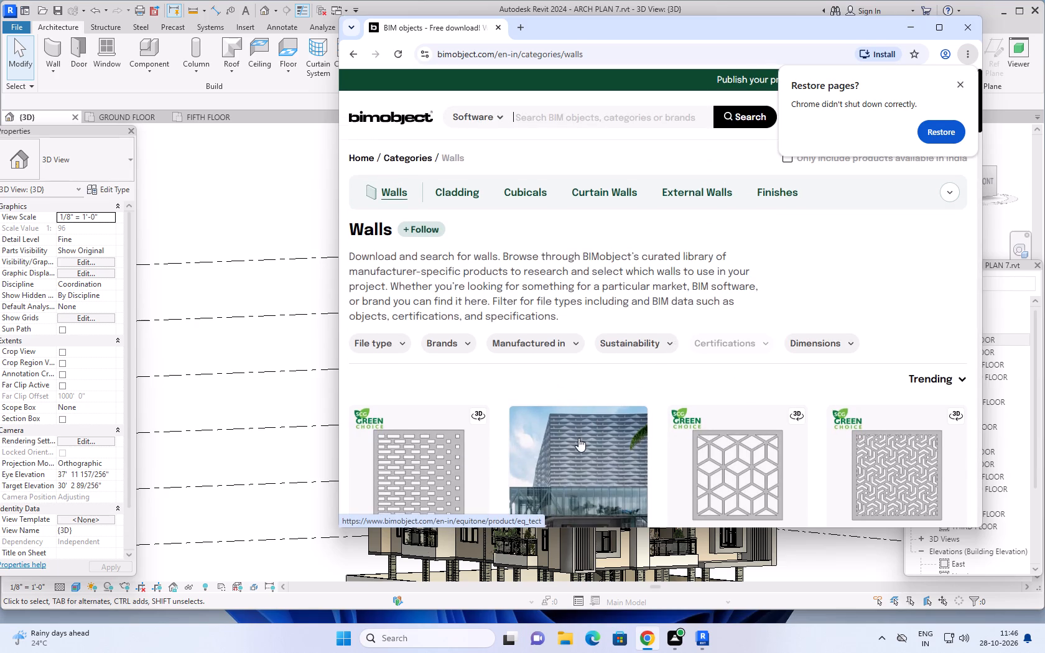
pyautogui.scroll(-2, 646, 432)
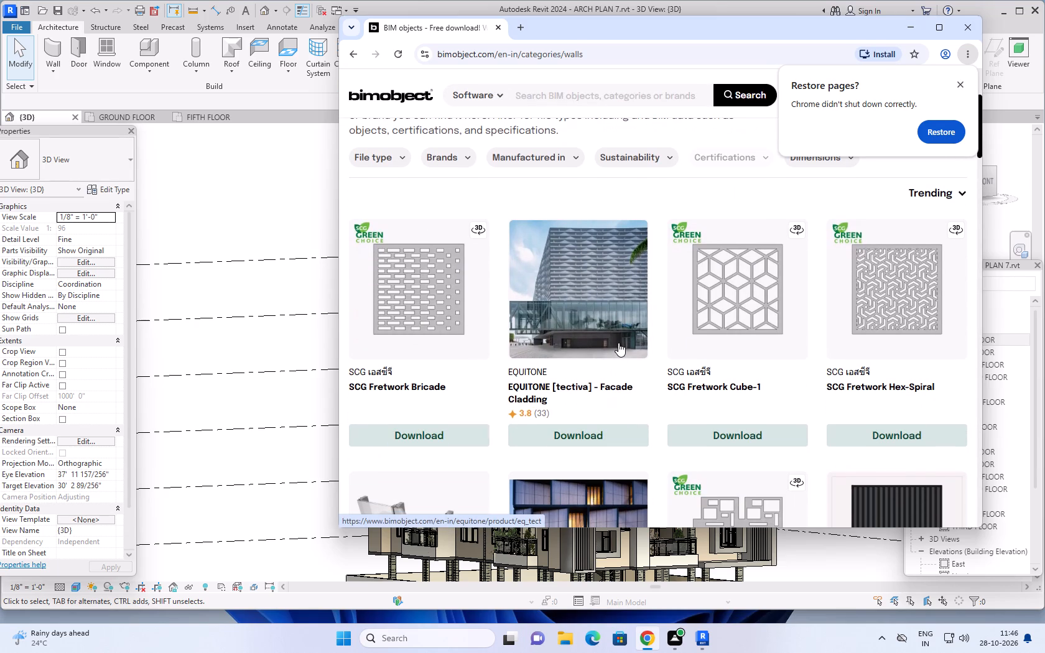
pyautogui.scroll(-1, 697, 338)
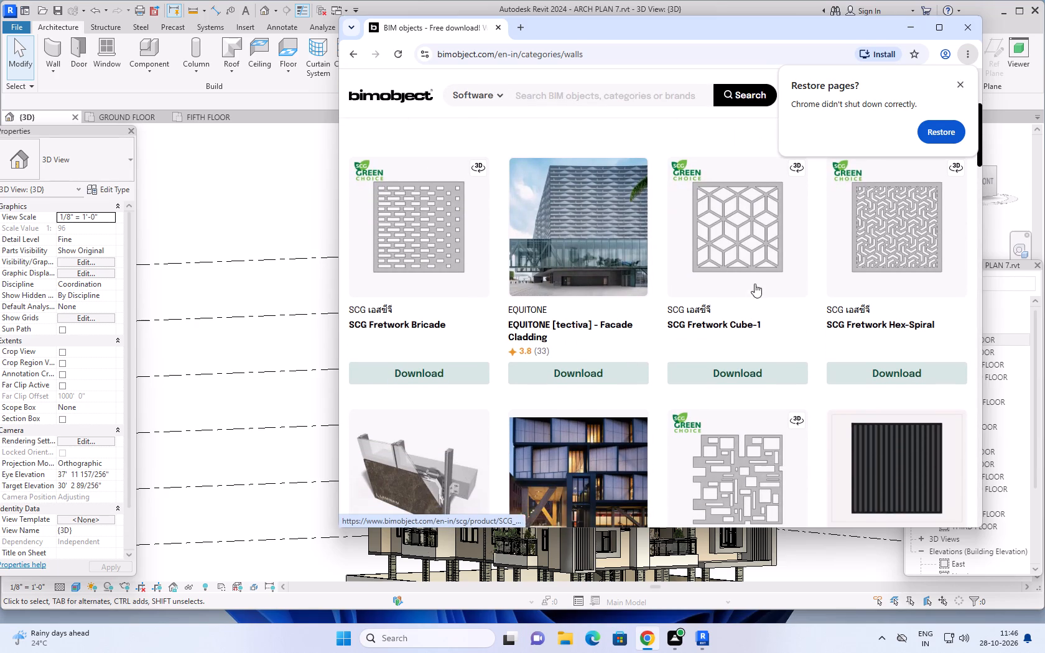
pyautogui.scroll(-1, 759, 269)
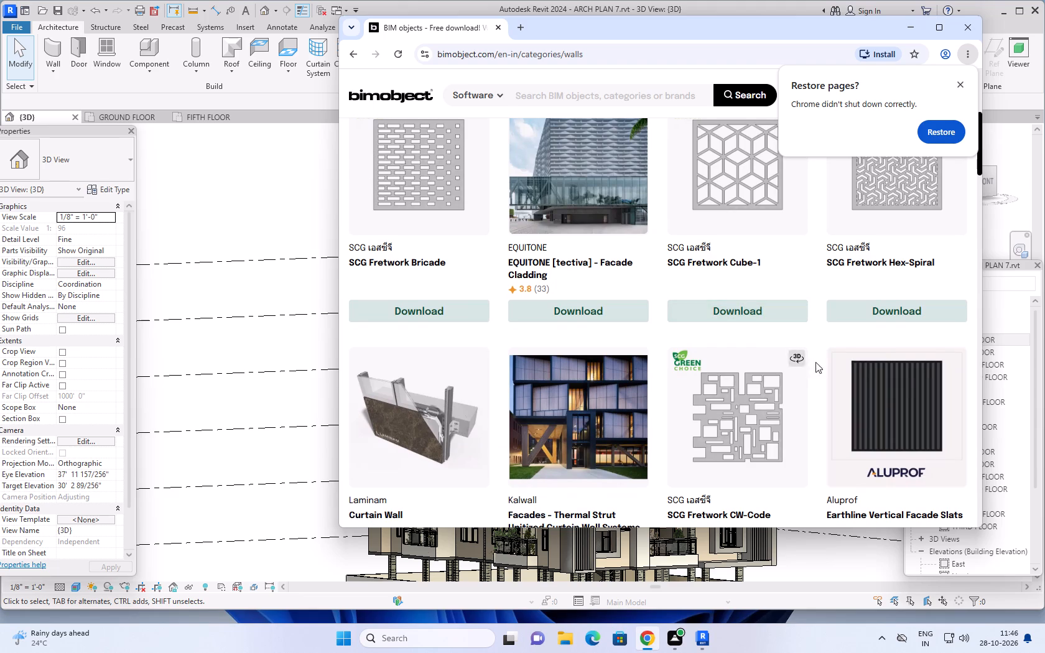
pyautogui.scroll(-2, 820, 364)
pyautogui.scroll(-3, 624, 288)
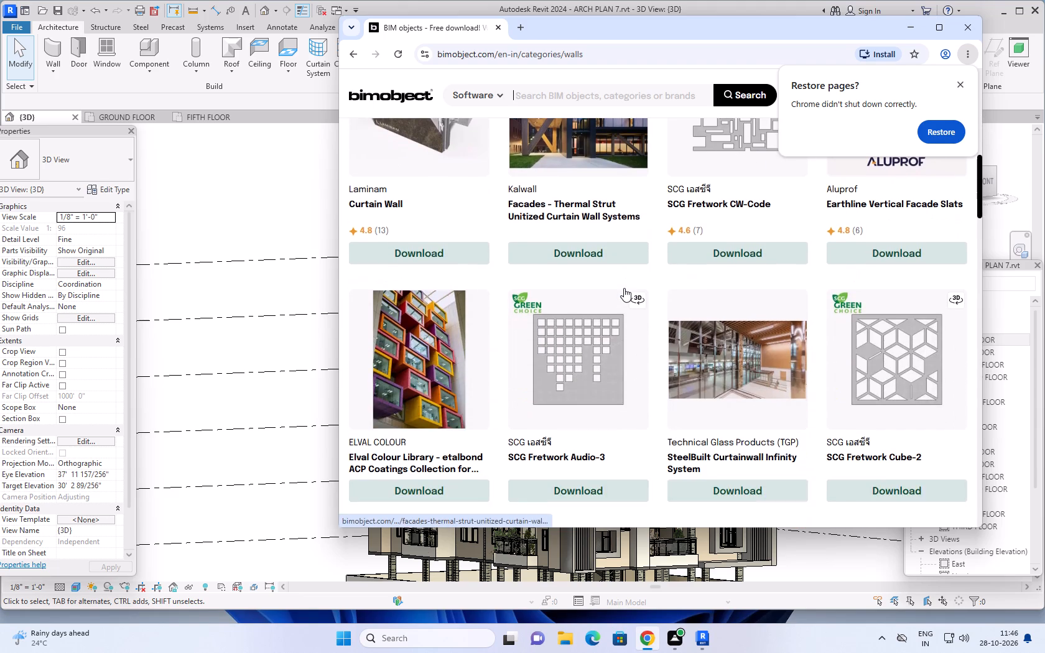
pyautogui.scroll(7, 624, 288)
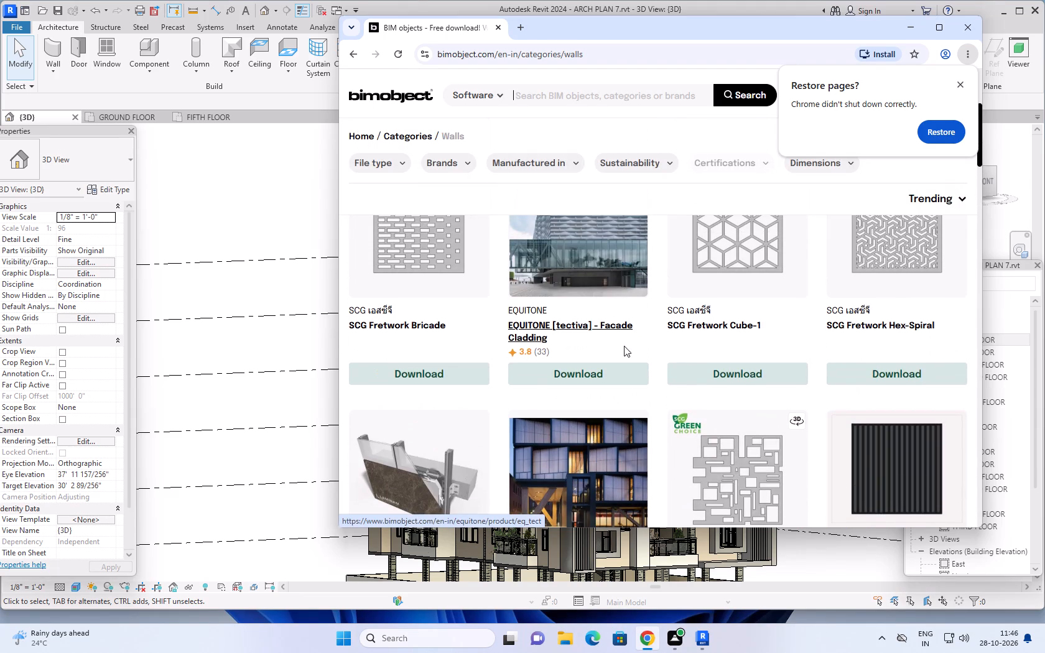
pyautogui.scroll(-11, 623, 373)
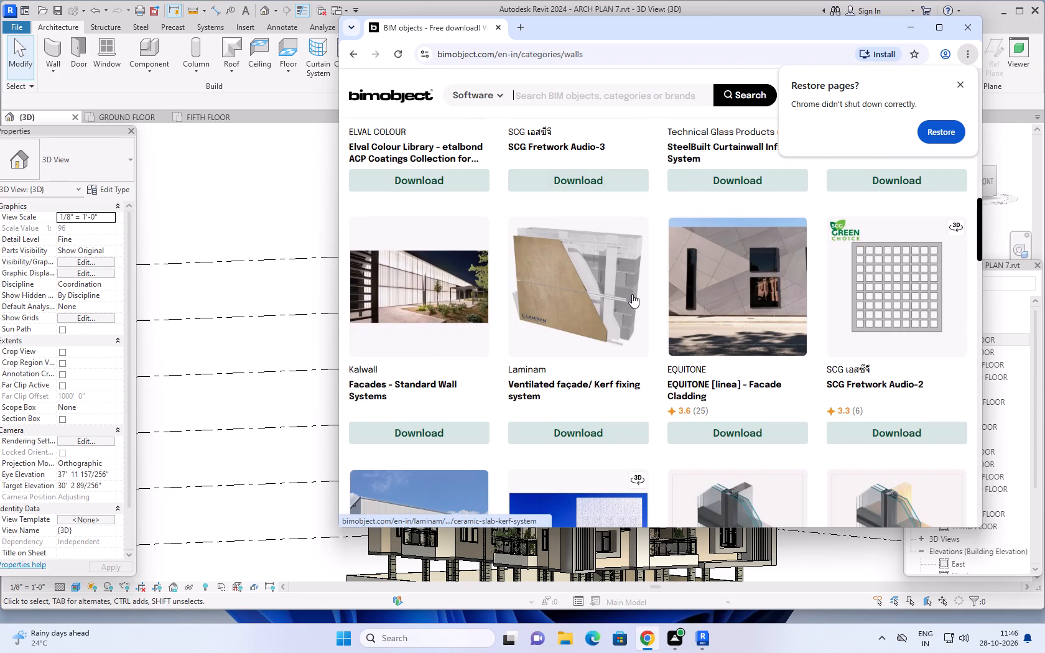
pyautogui.scroll(-5, 632, 294)
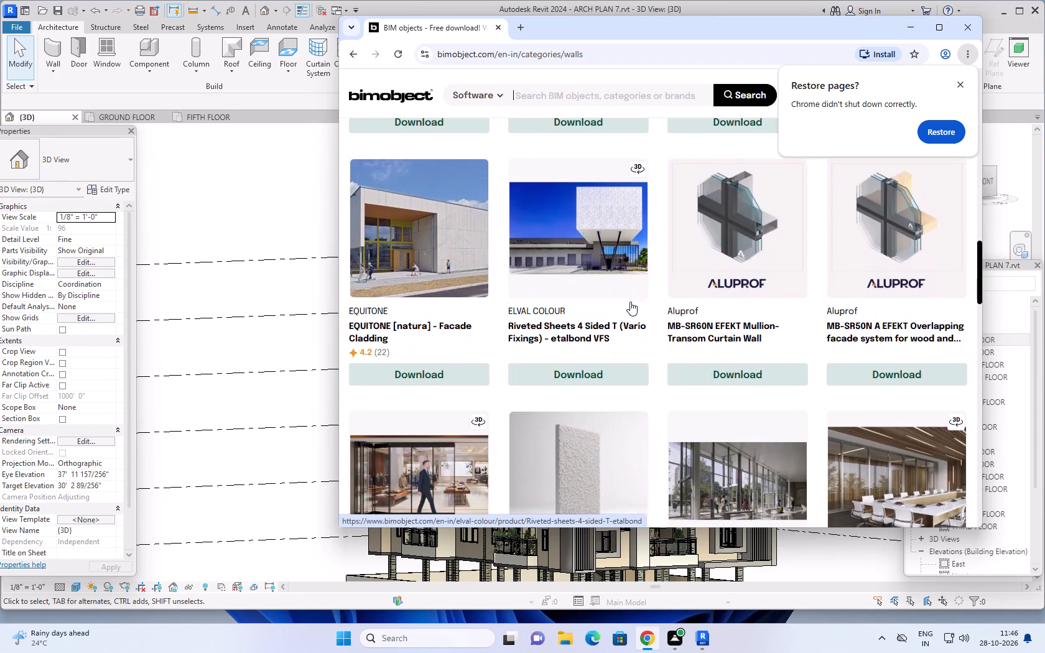
pyautogui.scroll(-8, 630, 302)
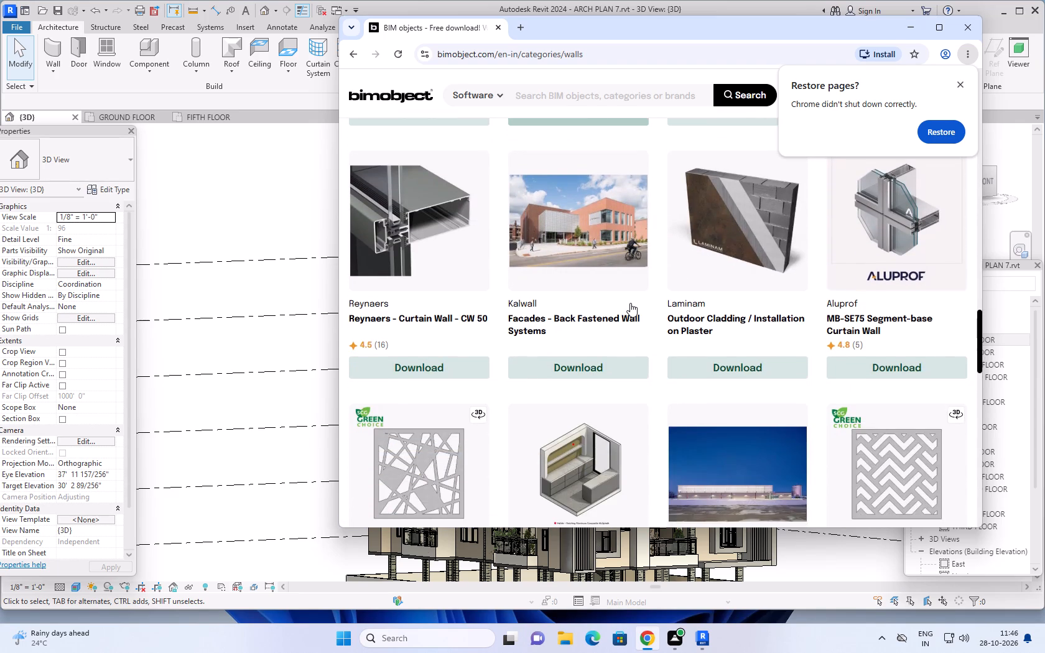
pyautogui.scroll(-6, 630, 303)
pyautogui.scroll(12, 630, 303)
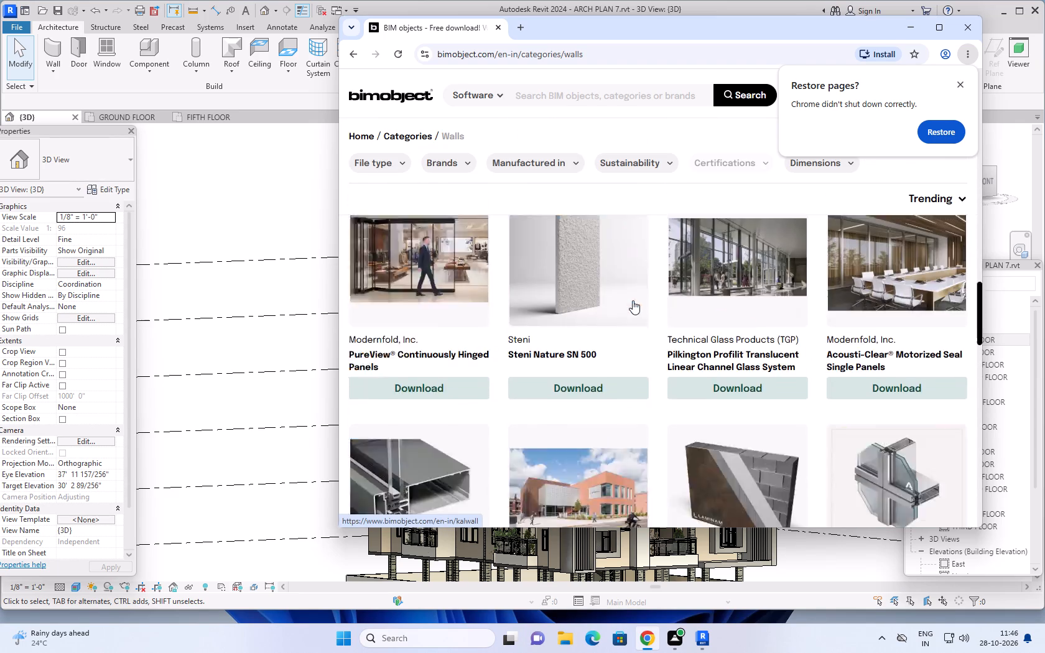
pyautogui.scroll(20, 633, 300)
pyautogui.scroll(6, 633, 300)
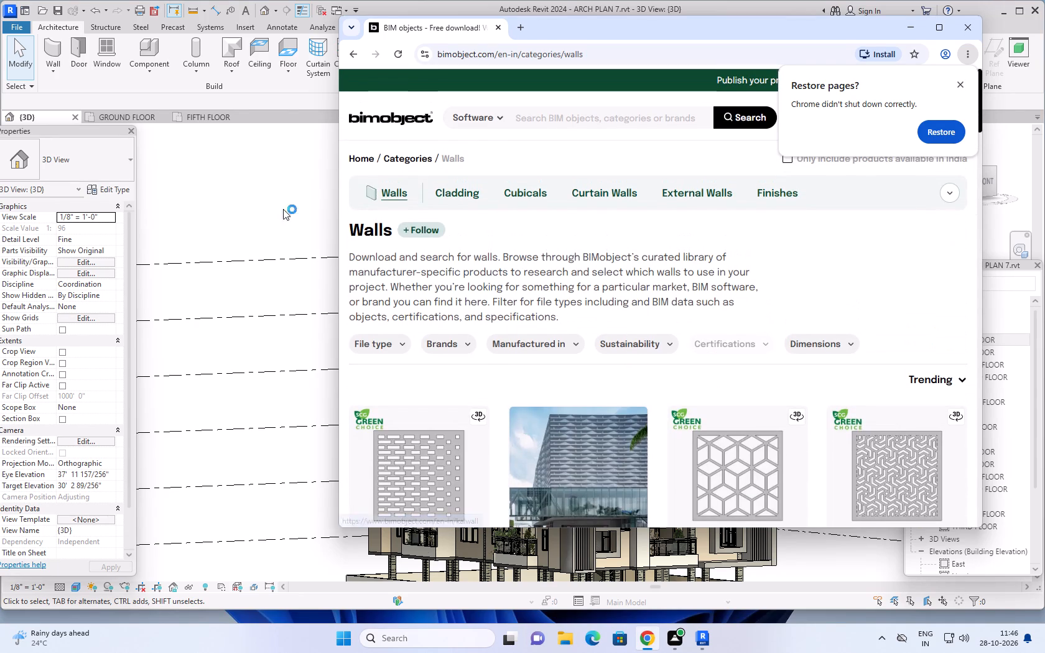
# Return to the search results and open Library Revit's "Jali brick panel for modern curtain walls" page.
pyautogui.click(352, 52)
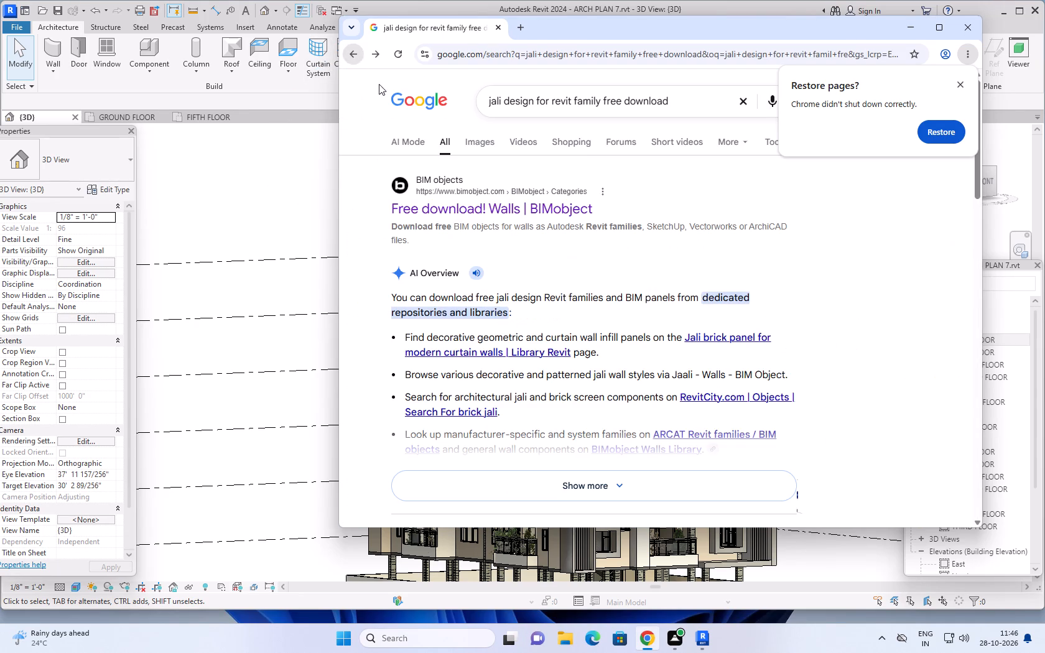
pyautogui.scroll(-3, 493, 302)
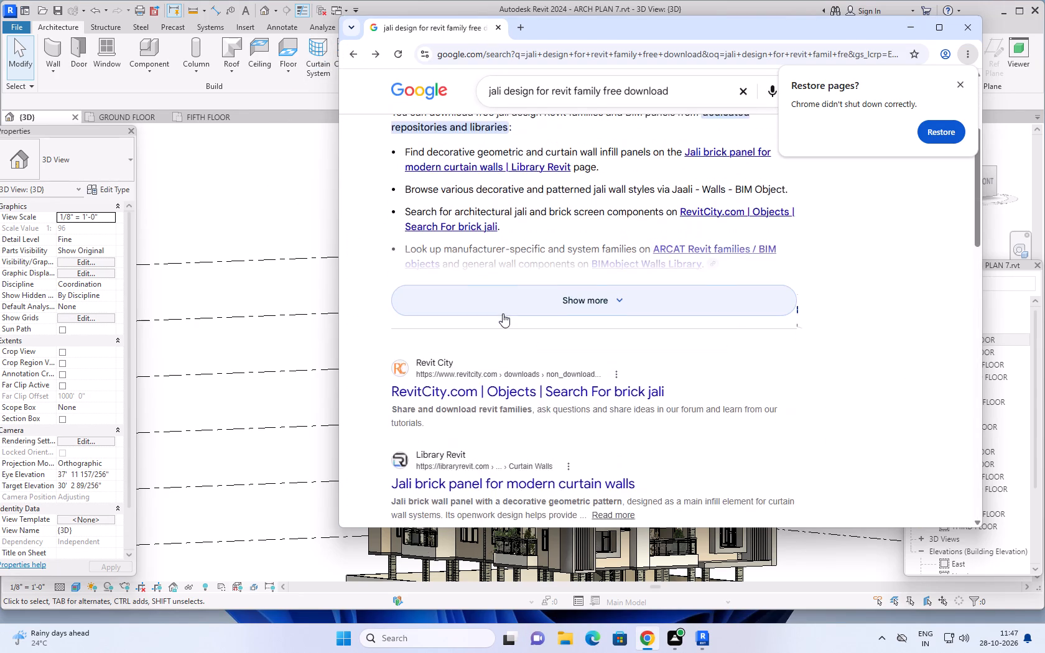
pyautogui.scroll(-2, 503, 313)
pyautogui.click(489, 356)
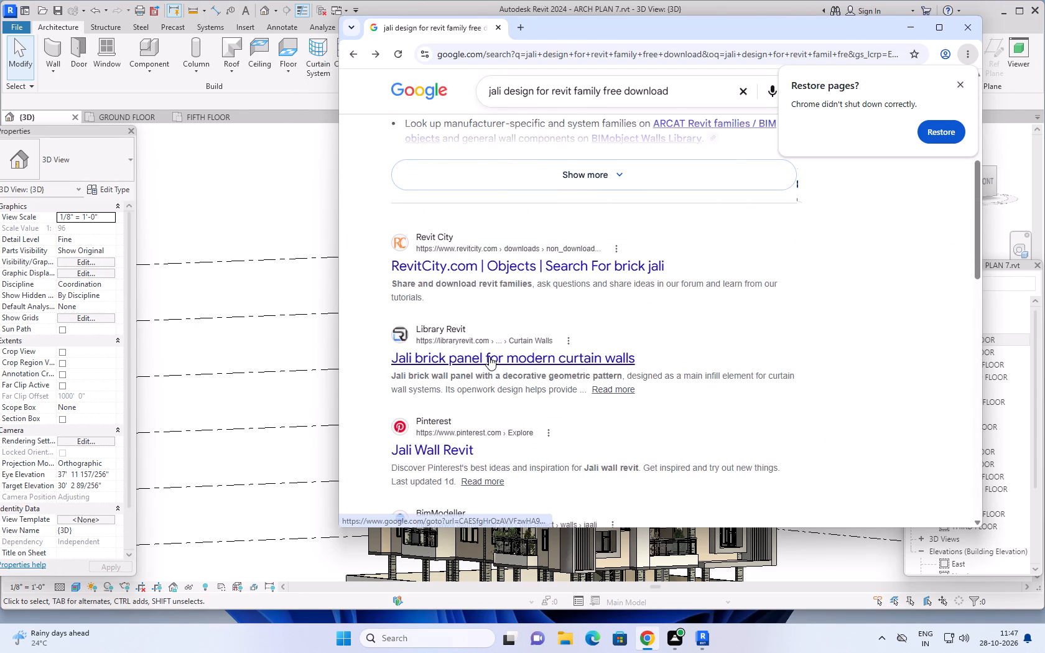
# Look over the jali brick panel page, including its file details, download section and related curtain wall families.
pyautogui.scroll(-3, 531, 354)
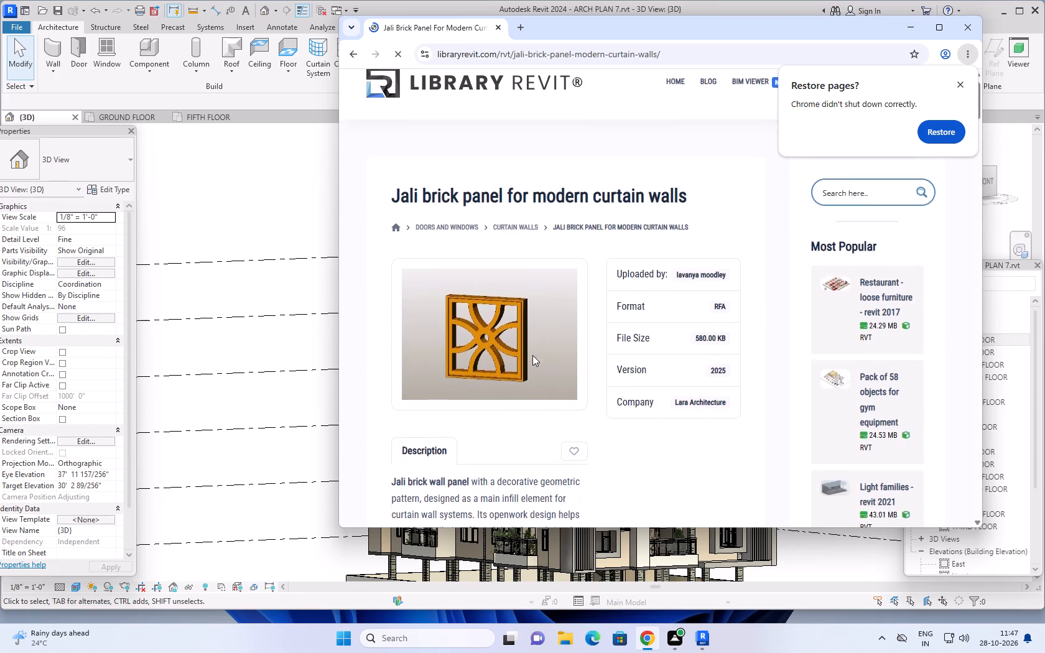
pyautogui.scroll(-11, 532, 355)
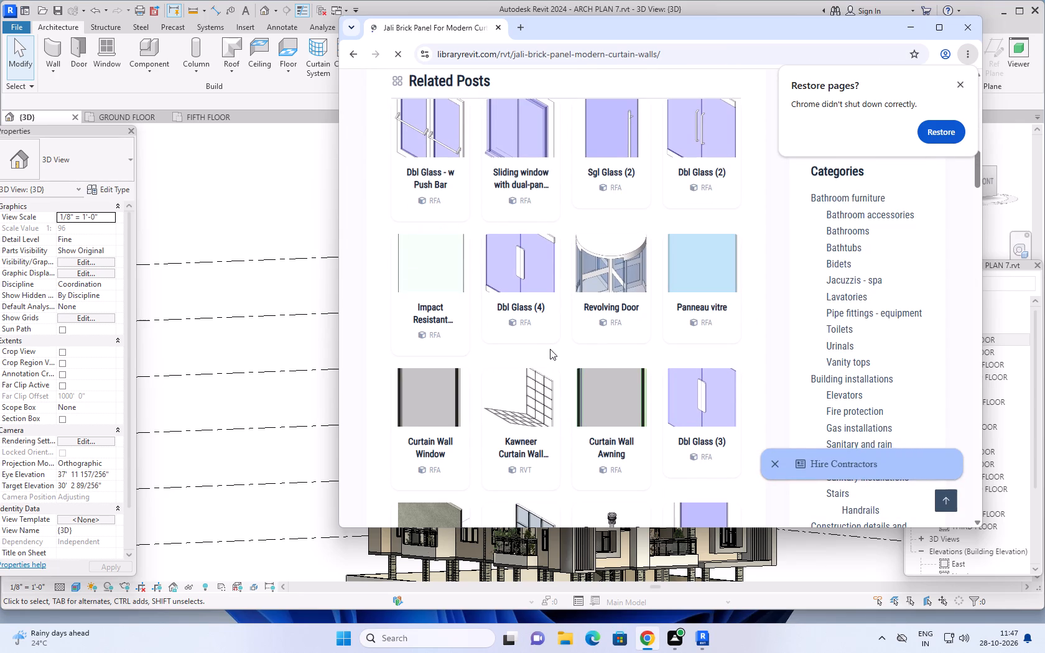
pyautogui.scroll(-3, 557, 338)
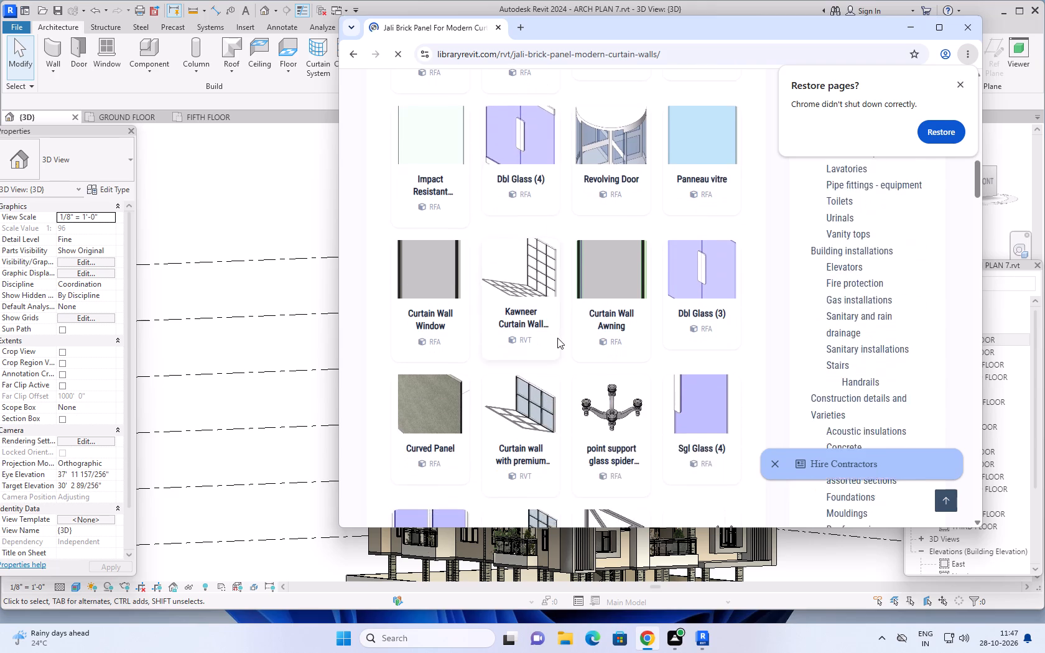
pyautogui.scroll(-5, 557, 338)
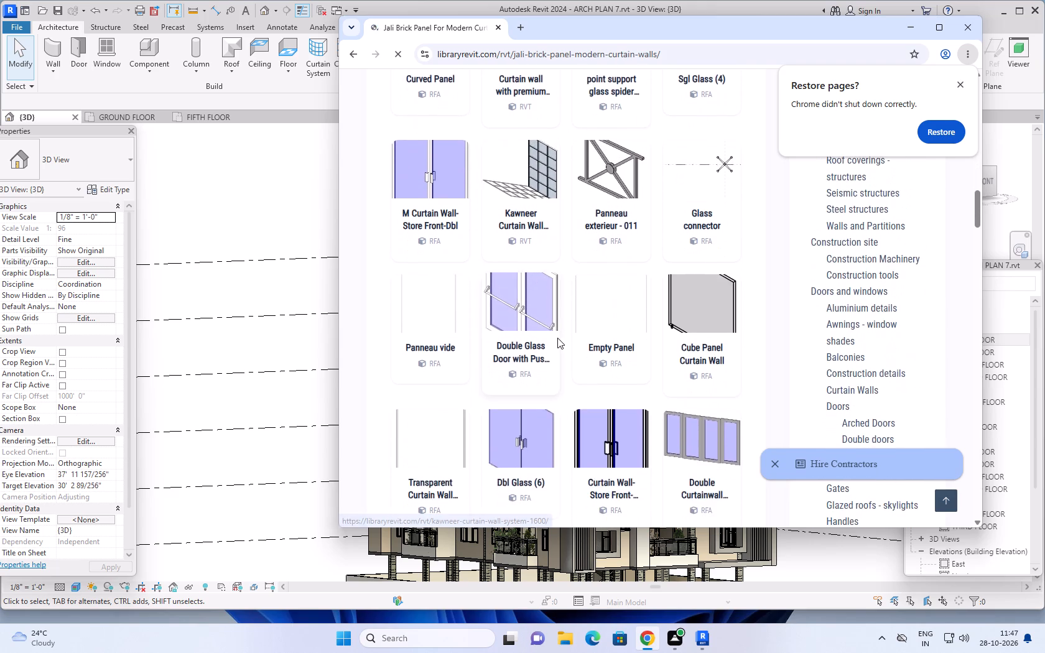
pyautogui.scroll(-2, 557, 338)
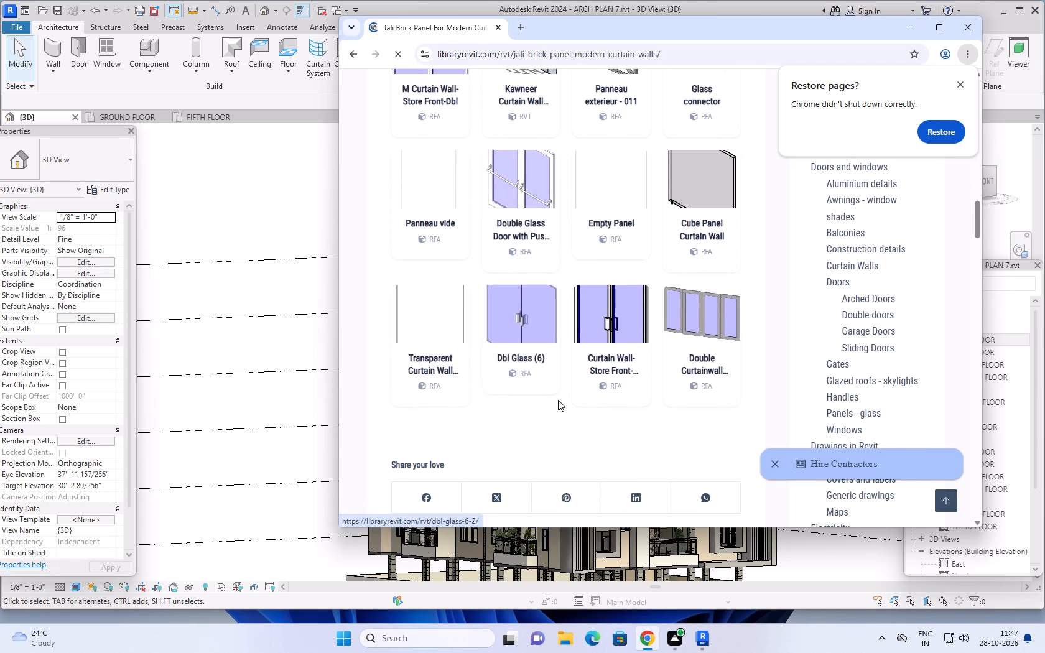
pyautogui.scroll(-10, 558, 400)
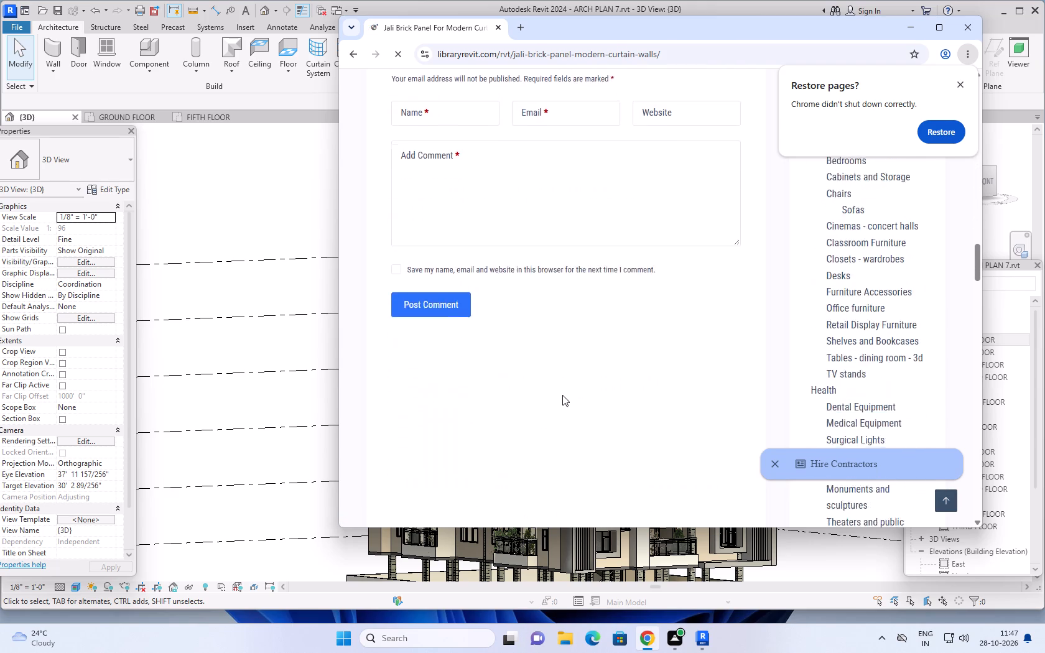
pyautogui.scroll(-4, 562, 395)
pyautogui.scroll(5, 562, 395)
pyautogui.scroll(-4, 562, 395)
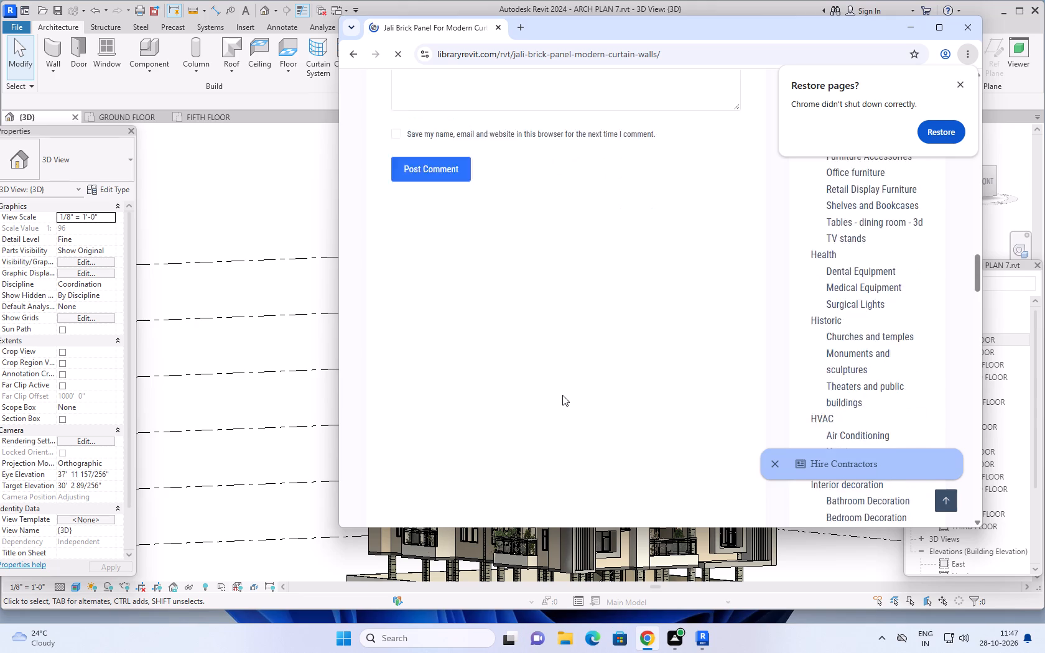
pyautogui.scroll(-5, 562, 395)
pyautogui.scroll(17, 562, 395)
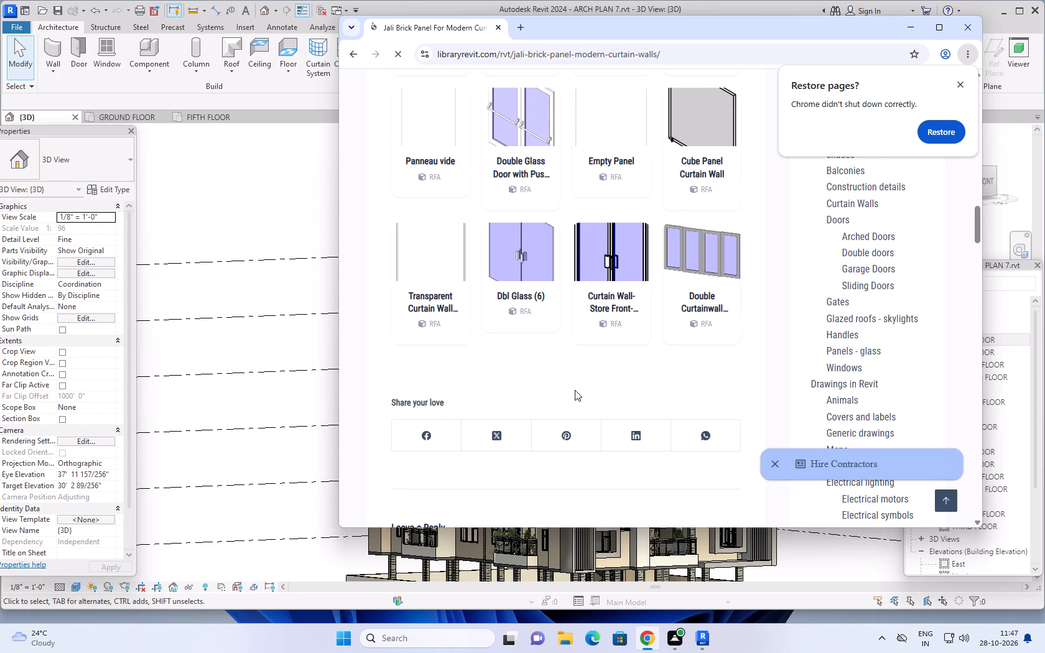
pyautogui.scroll(4, 578, 389)
pyautogui.scroll(4, 758, 368)
pyautogui.scroll(9, 835, 335)
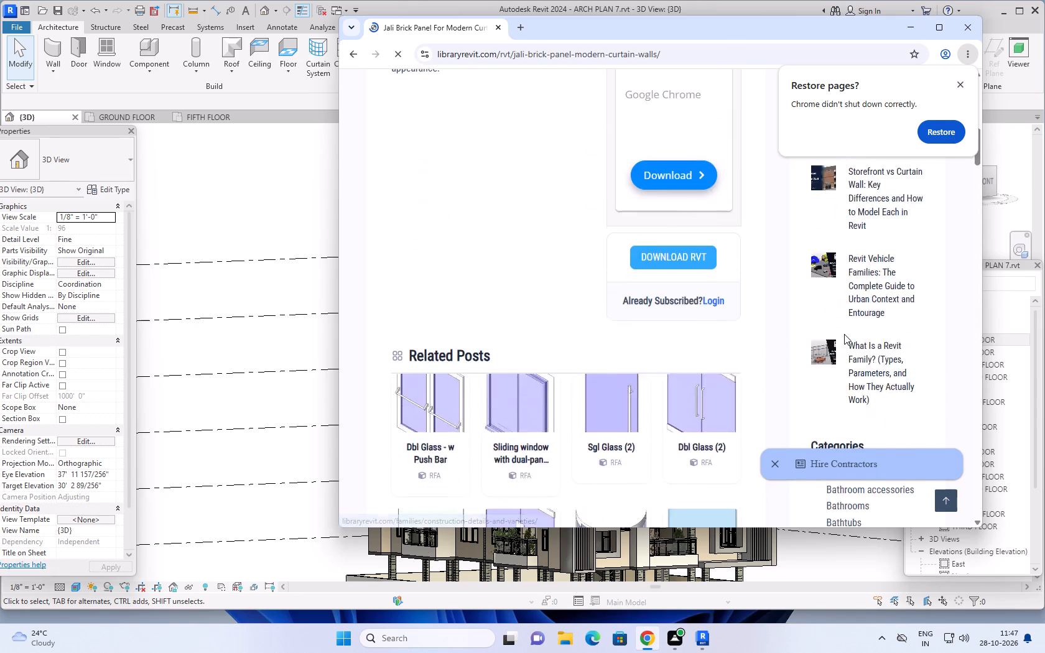
# Scan the site's category list beside the related posts and open the Gates category, dismissing the restore prompt and the advertisement.
pyautogui.scroll(-6, 844, 334)
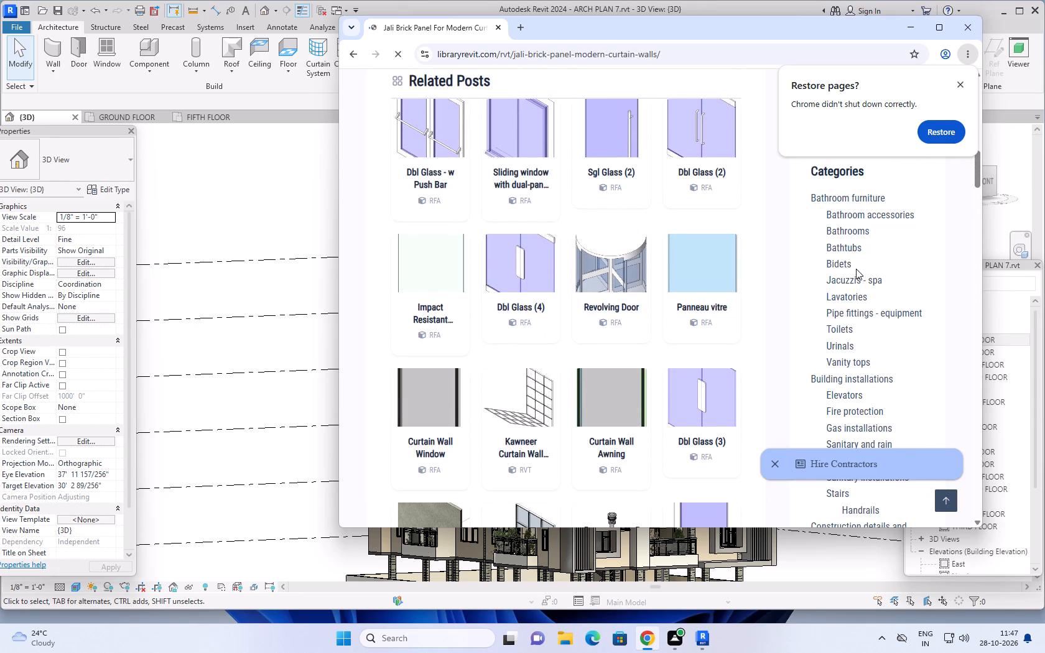
pyautogui.scroll(-8, 856, 269)
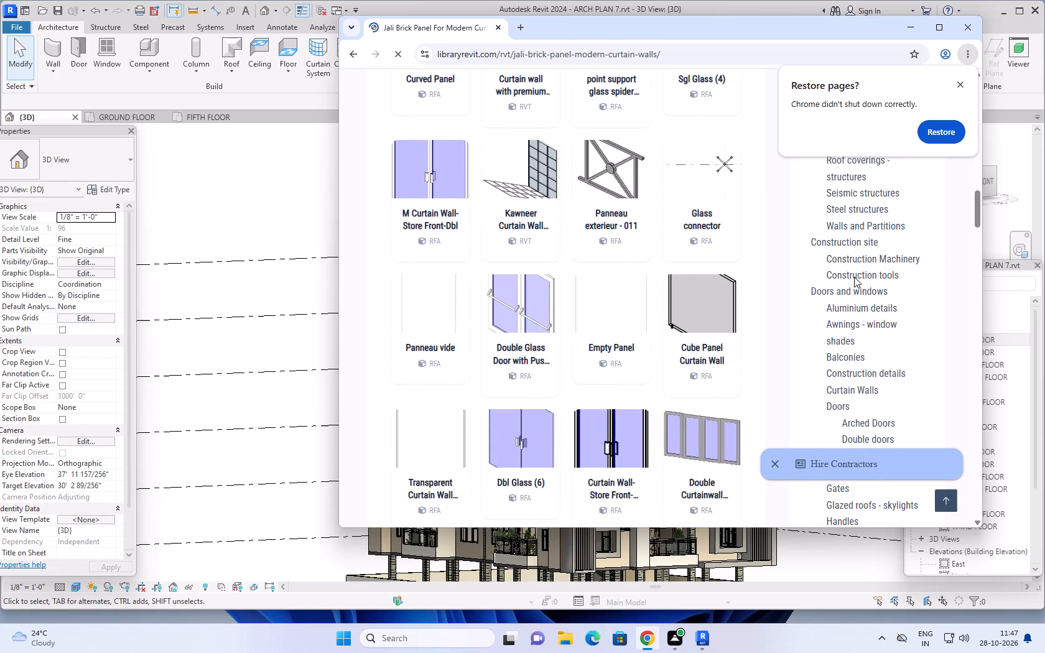
pyautogui.scroll(-5, 854, 277)
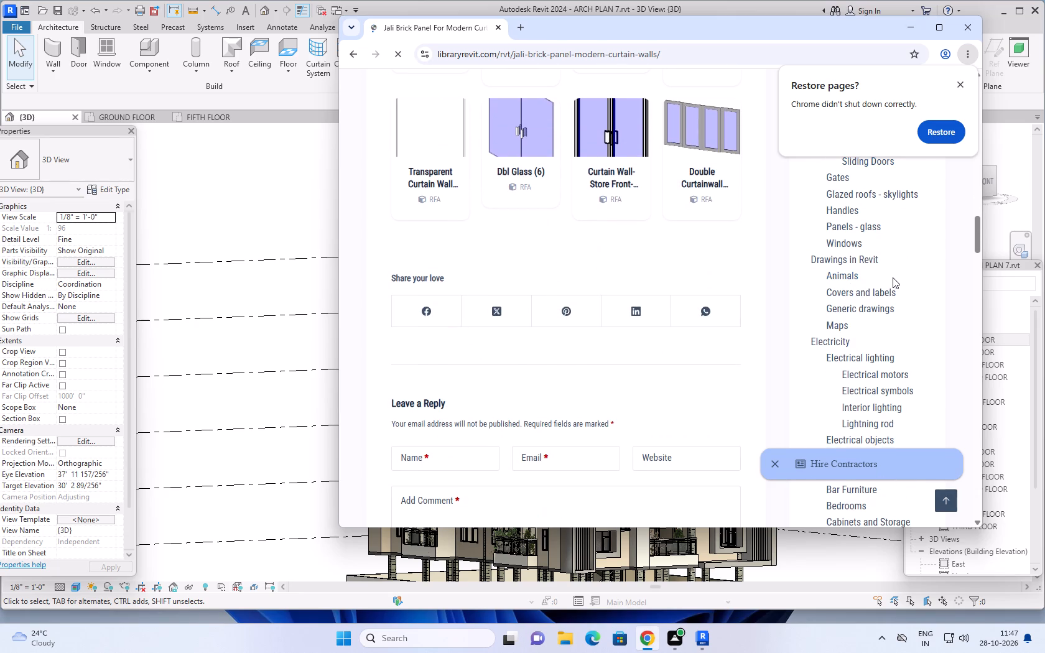
pyautogui.scroll(1, 896, 263)
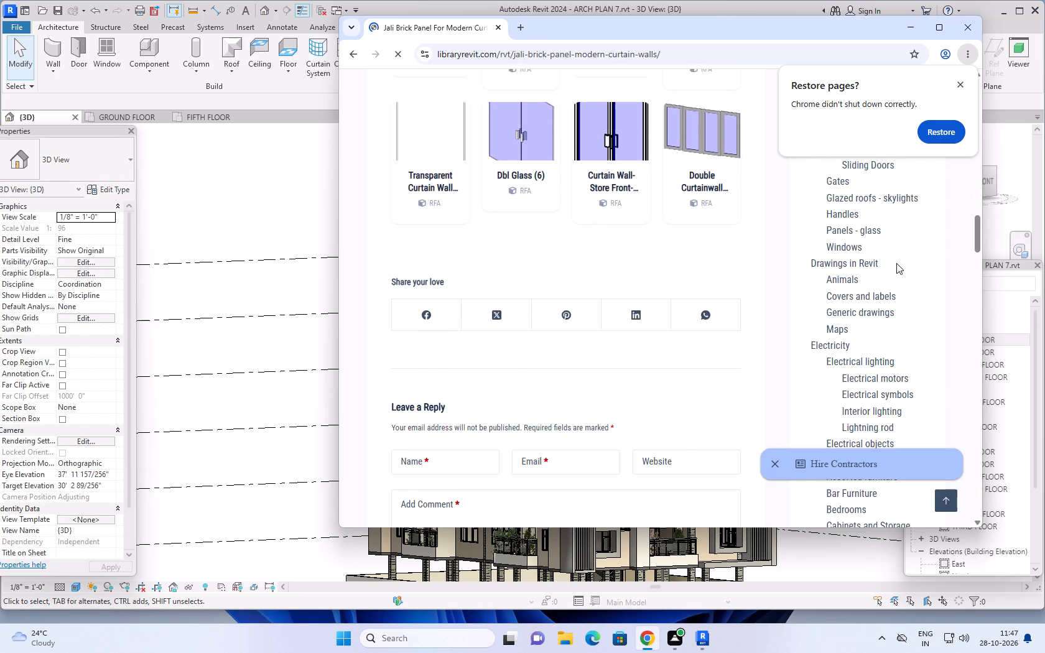
pyautogui.scroll(1, 896, 263)
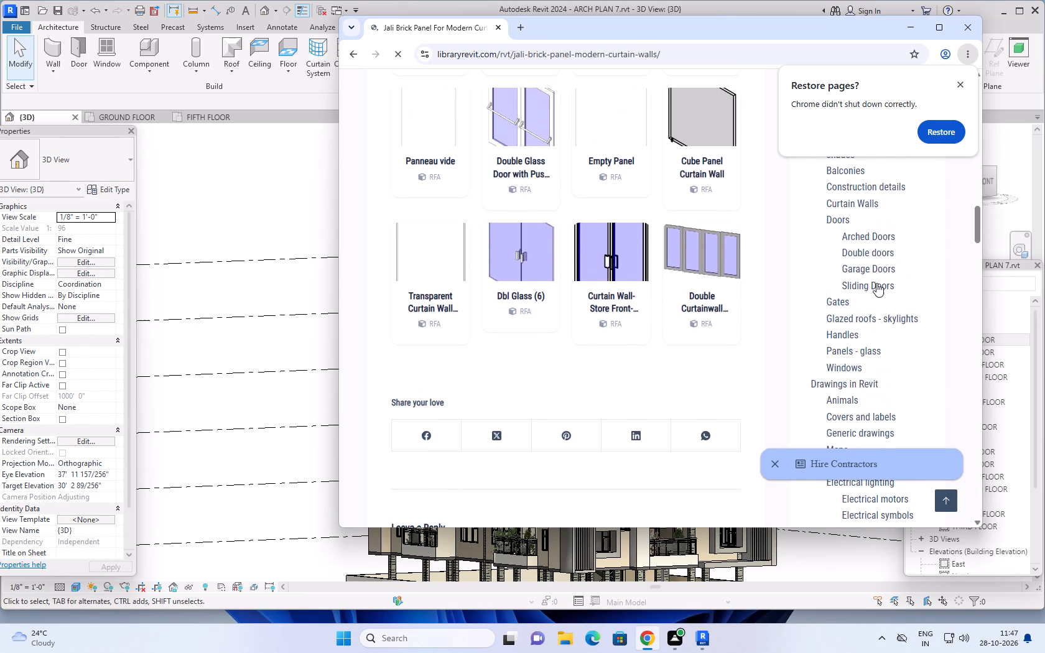
pyautogui.click(837, 297)
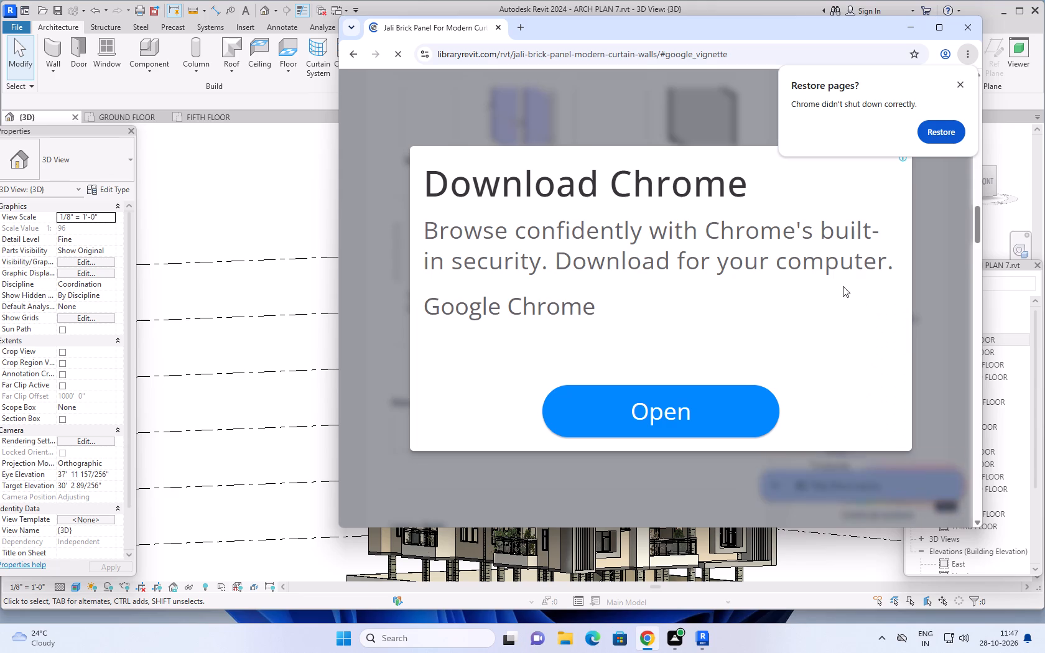
pyautogui.click(964, 83)
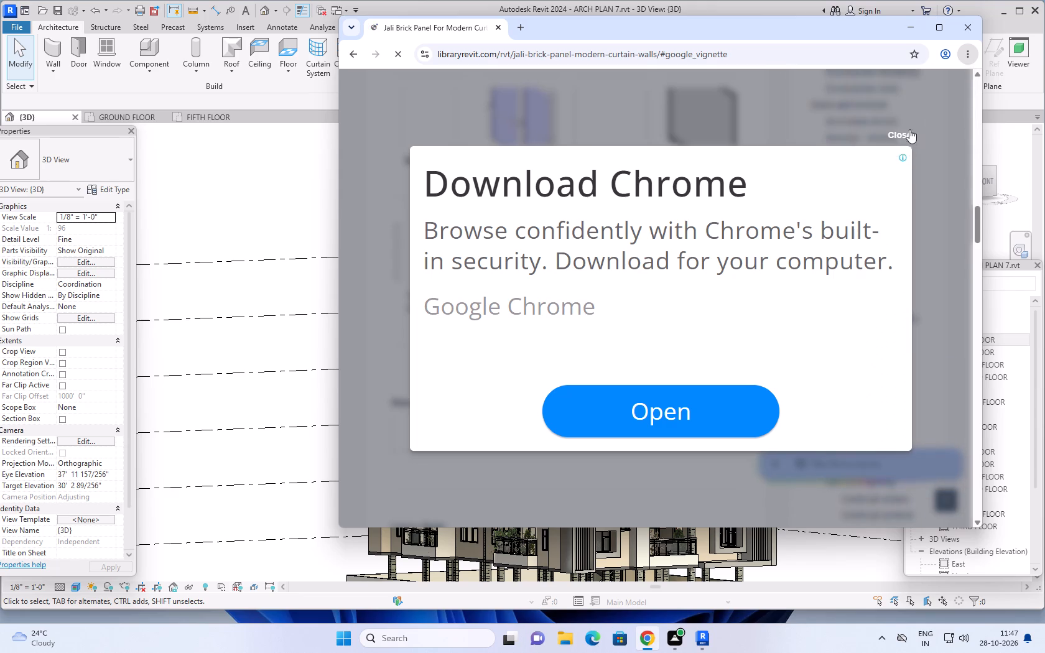
pyautogui.click(906, 130)
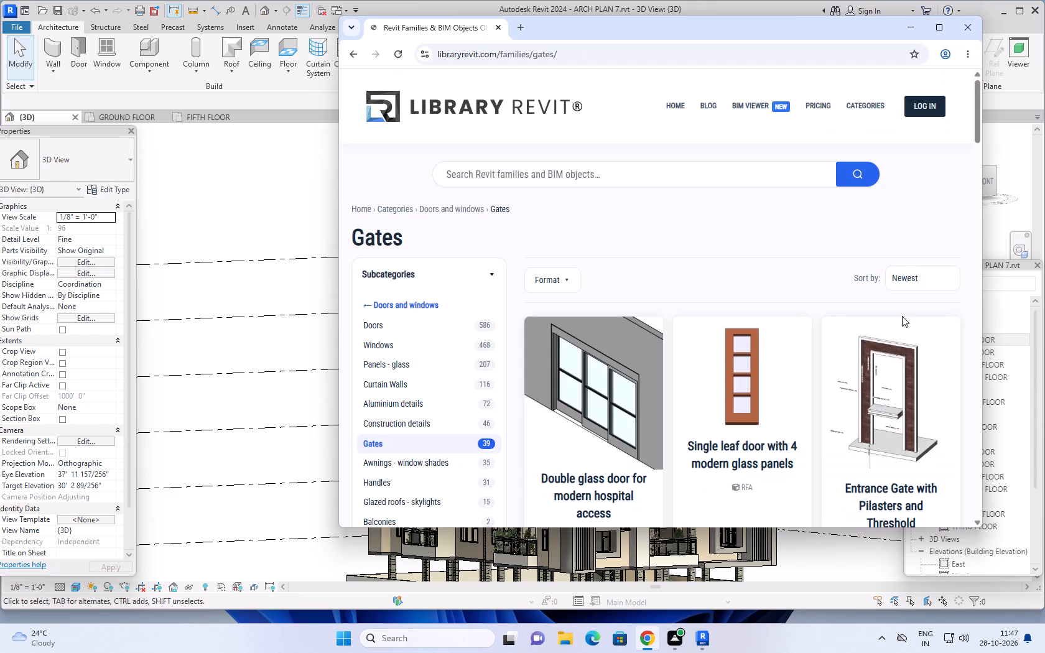
# Look over the Gates families and open the Glazed roofs - skylights subcategory.
pyautogui.scroll(-4, 870, 365)
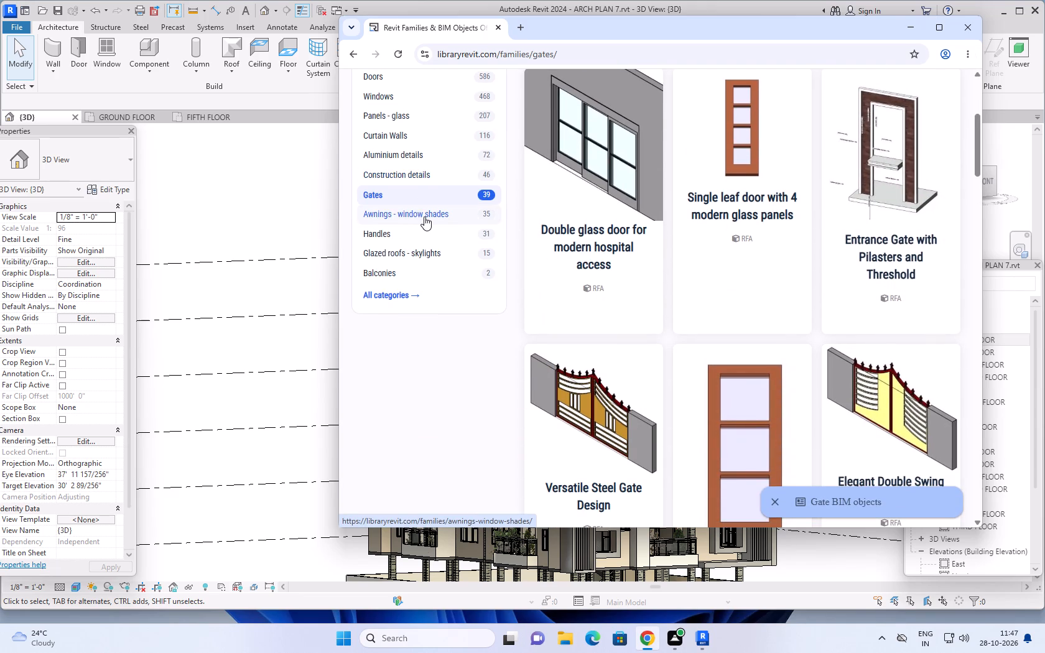
pyautogui.click(436, 254)
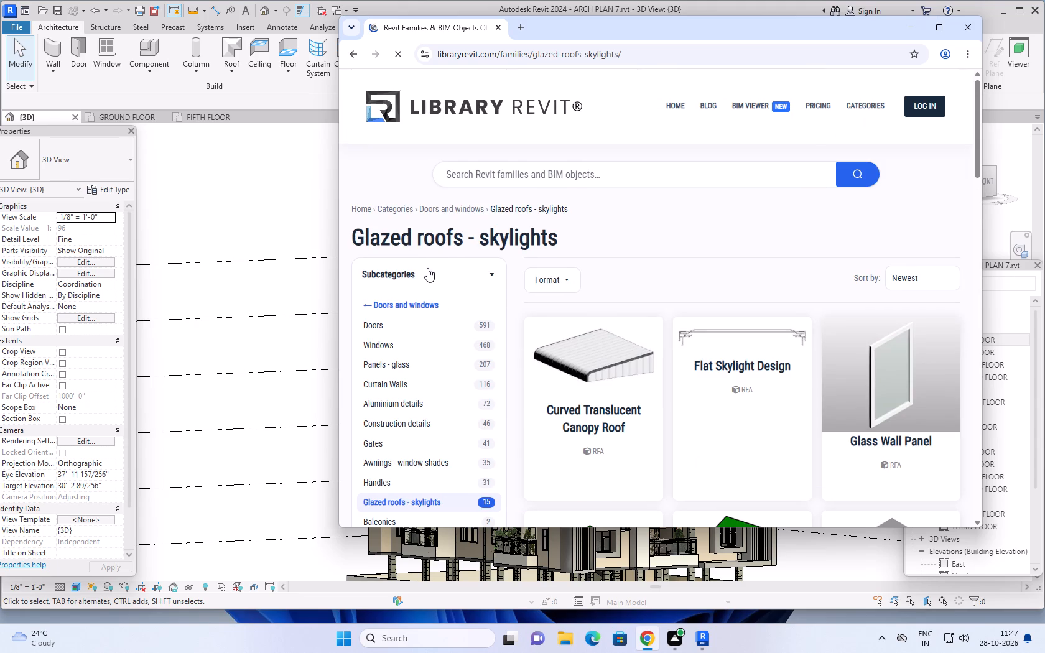
# Look over the Glazed roofs - skylights families and open the overview of all categories.
pyautogui.scroll(-2, 411, 337)
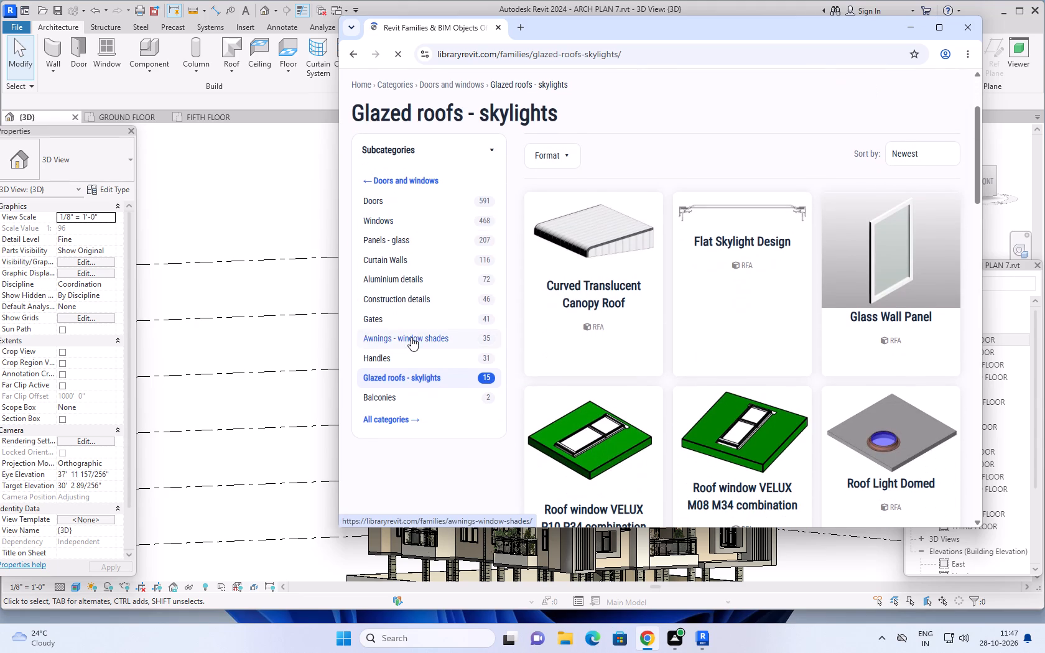
pyautogui.click(407, 415)
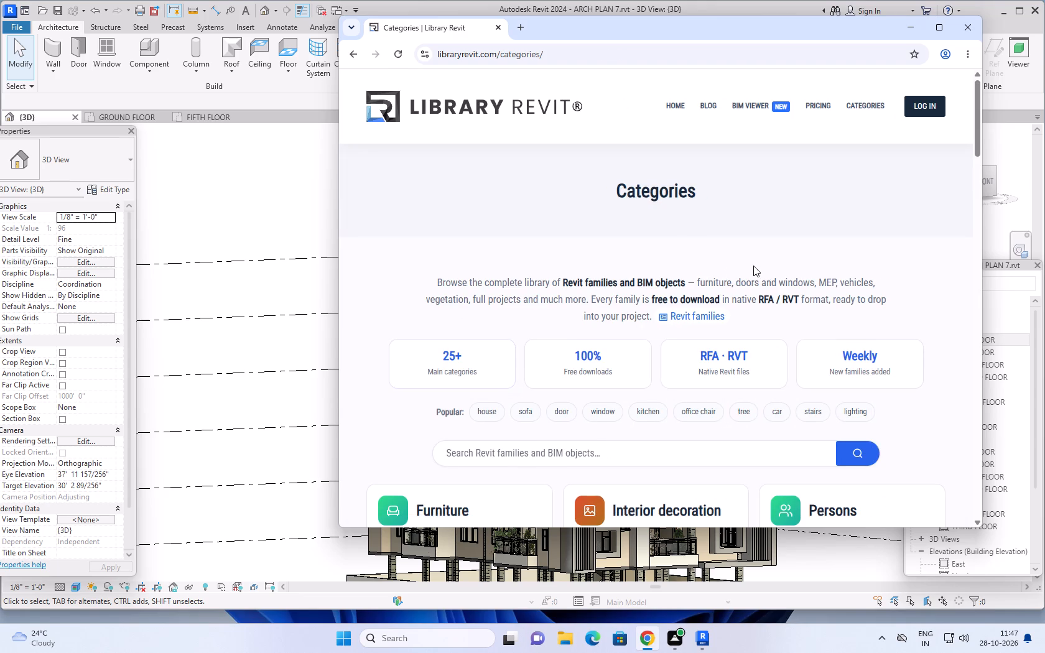
# Scan the complete overview of Revit family categories for one that could contain jali designs.
pyautogui.scroll(-6, 753, 266)
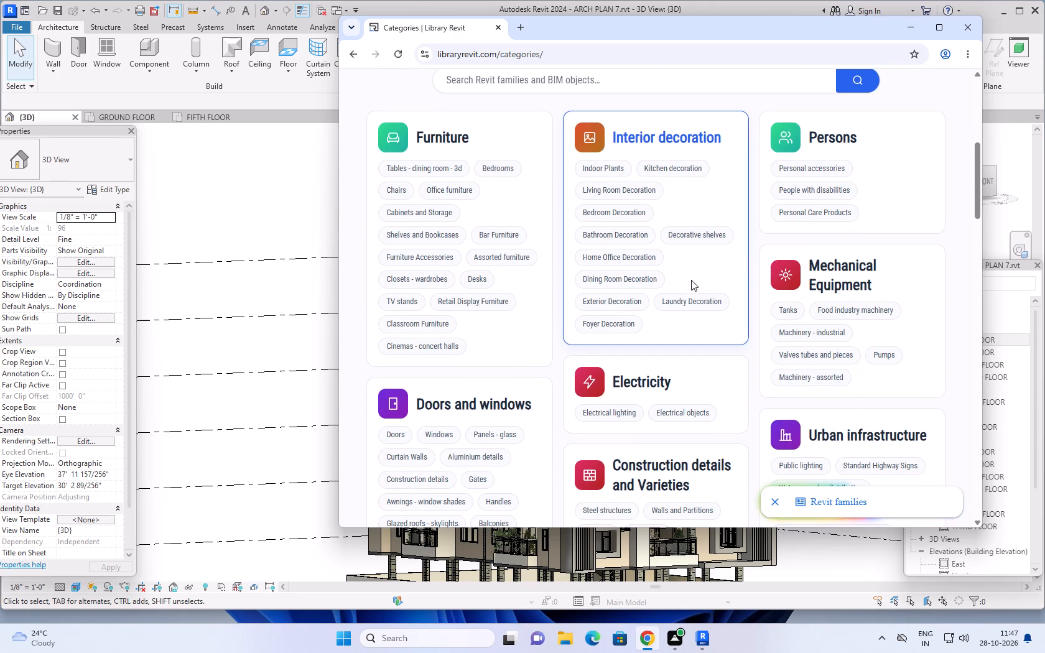
pyautogui.scroll(-4, 680, 284)
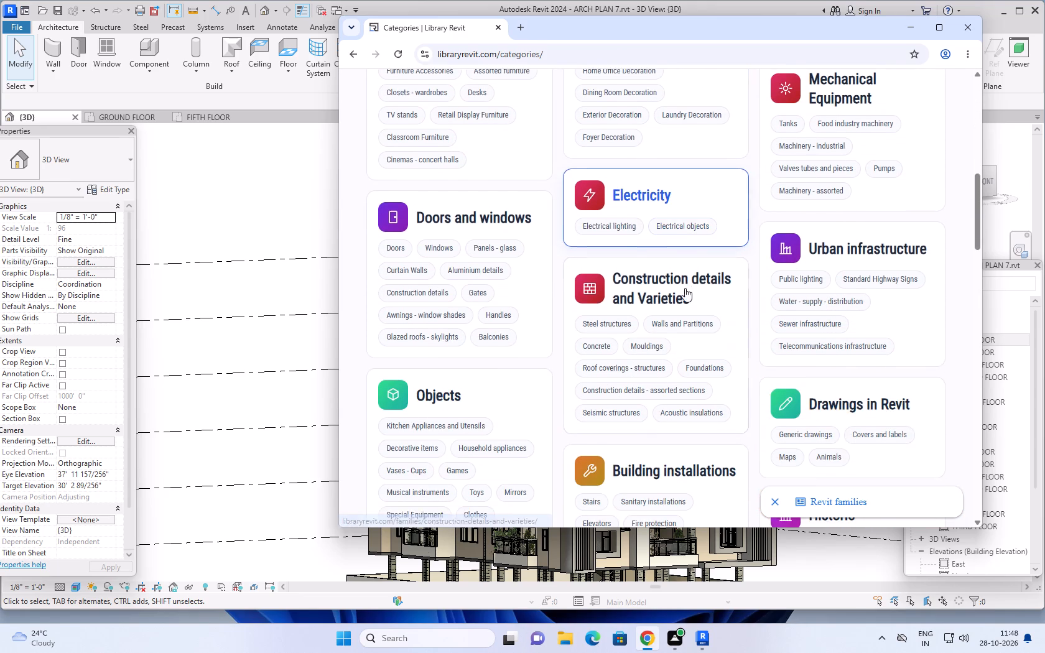
pyautogui.scroll(-2, 698, 312)
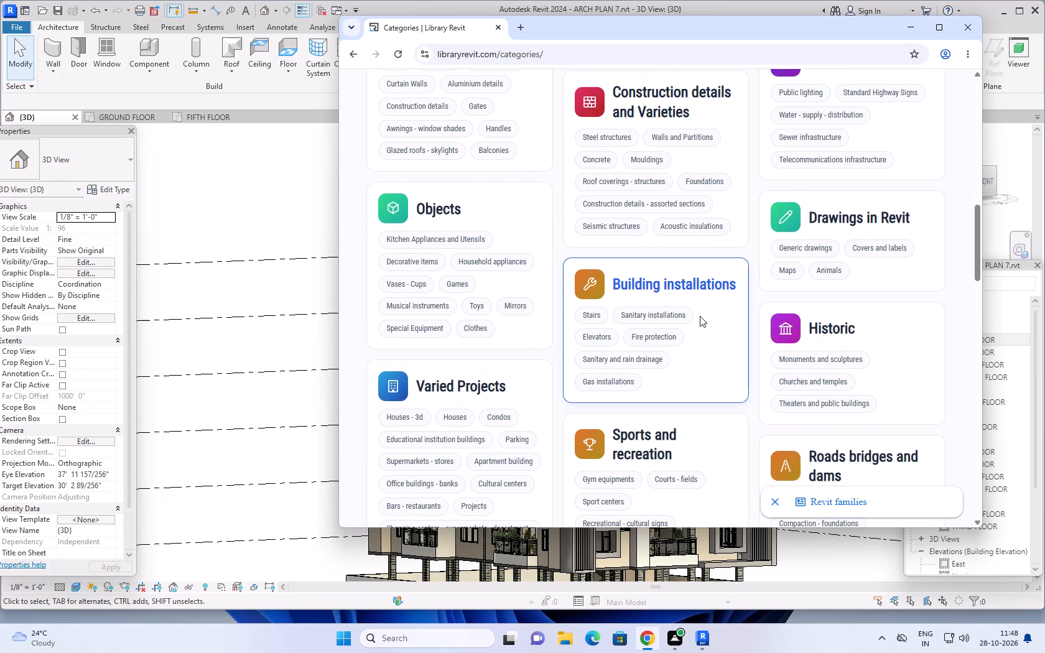
pyautogui.scroll(-1, 700, 316)
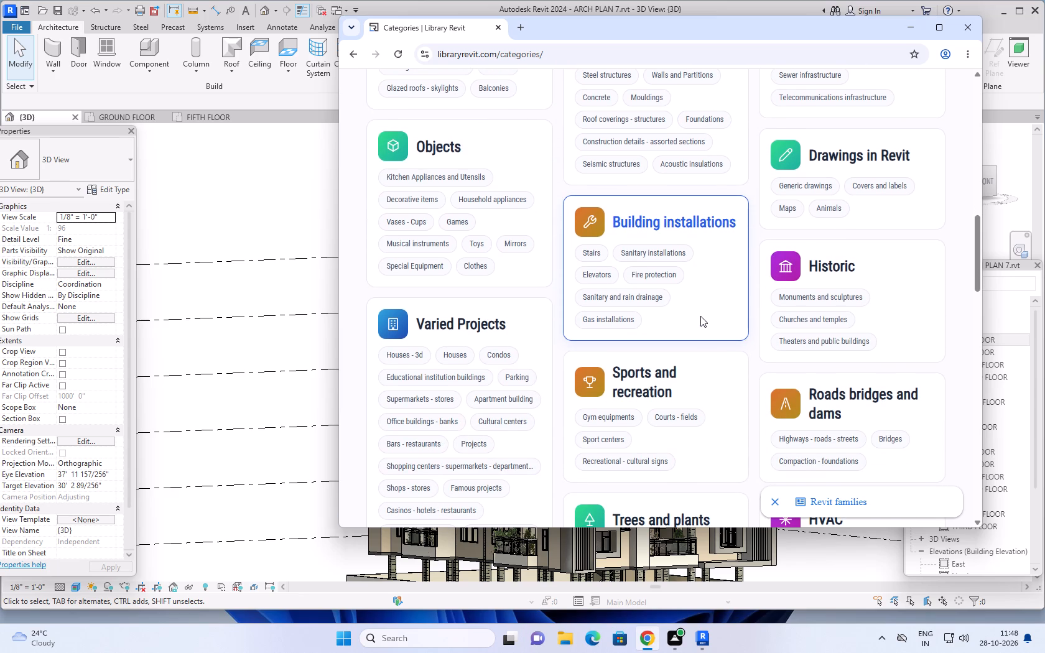
pyautogui.scroll(-1, 699, 323)
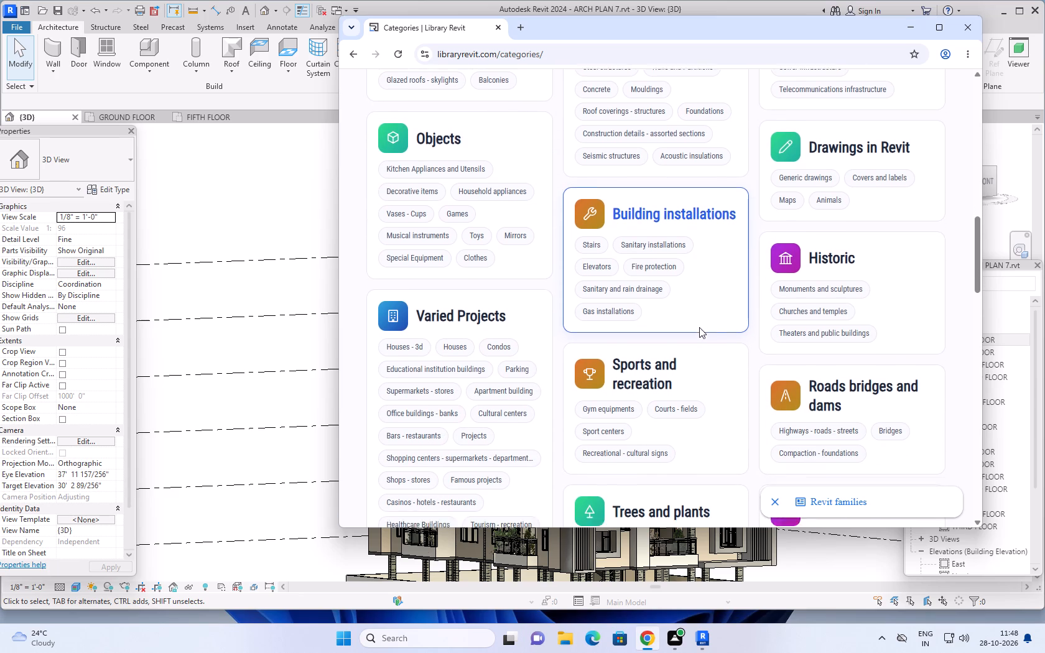
pyautogui.scroll(-1, 699, 327)
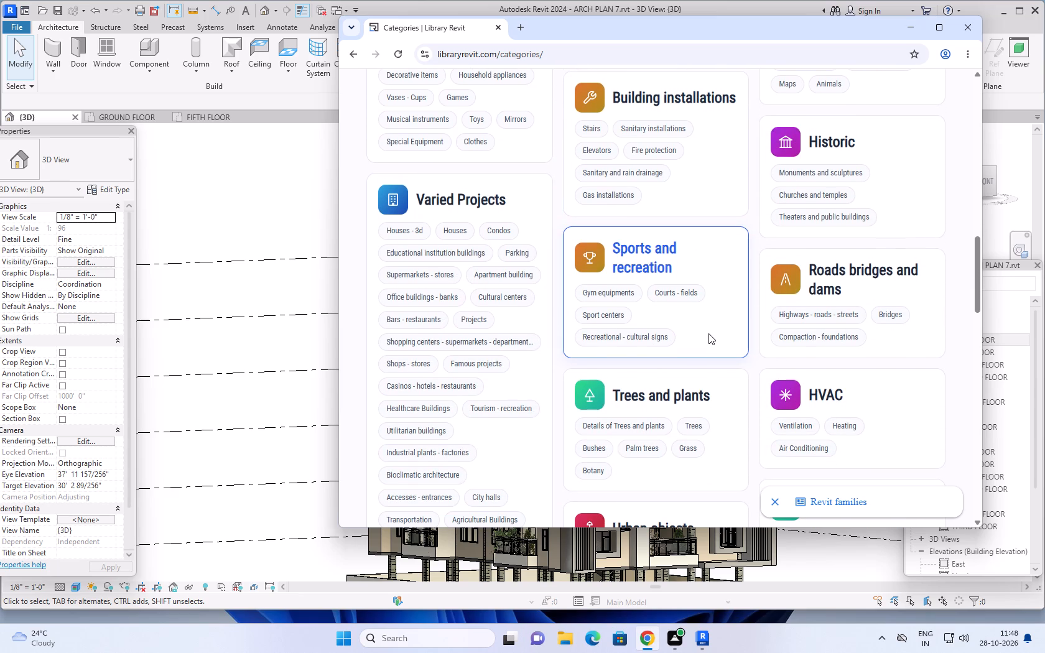
pyautogui.scroll(-3, 709, 333)
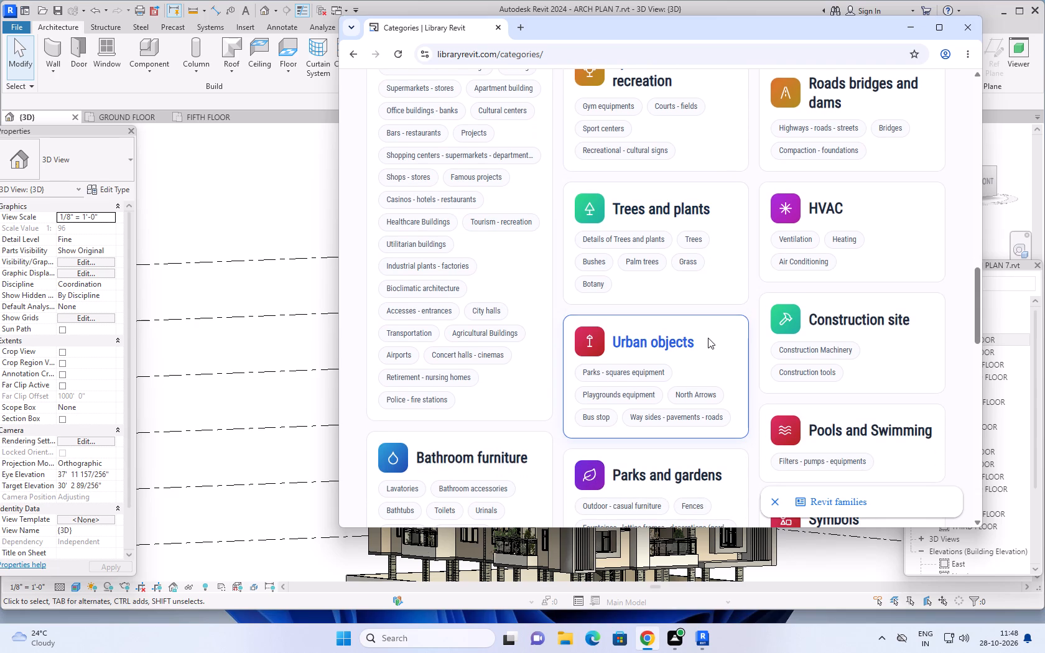
pyautogui.scroll(-3, 712, 303)
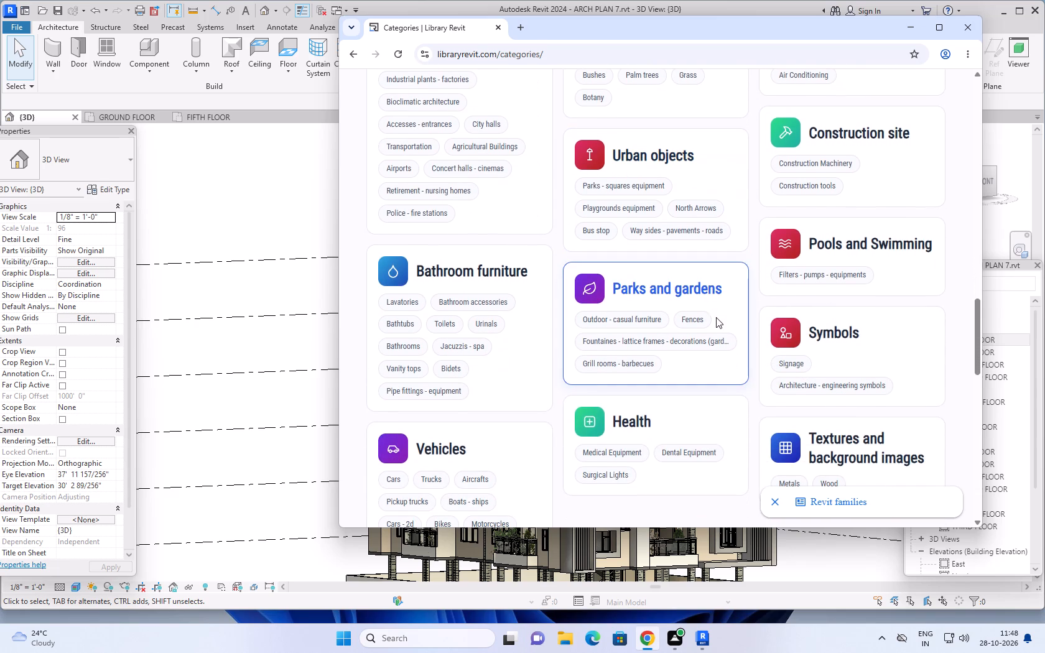
pyautogui.scroll(-8, 716, 318)
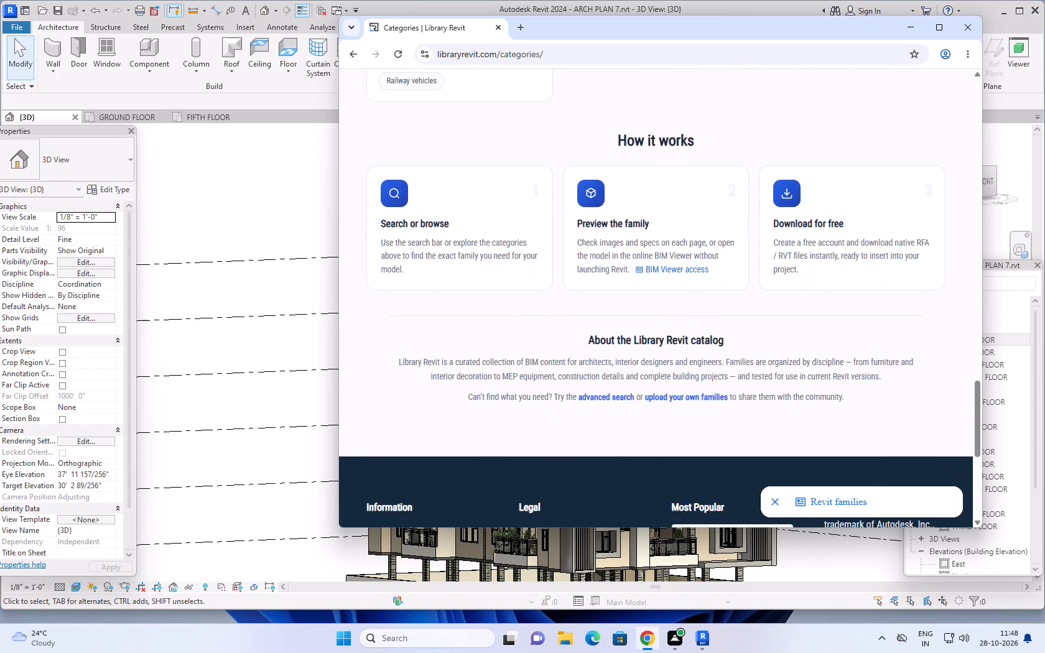
pyautogui.scroll(-2, 710, 334)
# Recheck the category overview from Furniture to Varied Projects for jali-related subcategories, and close the browser.
pyautogui.scroll(20, 710, 335)
pyautogui.scroll(3, 710, 335)
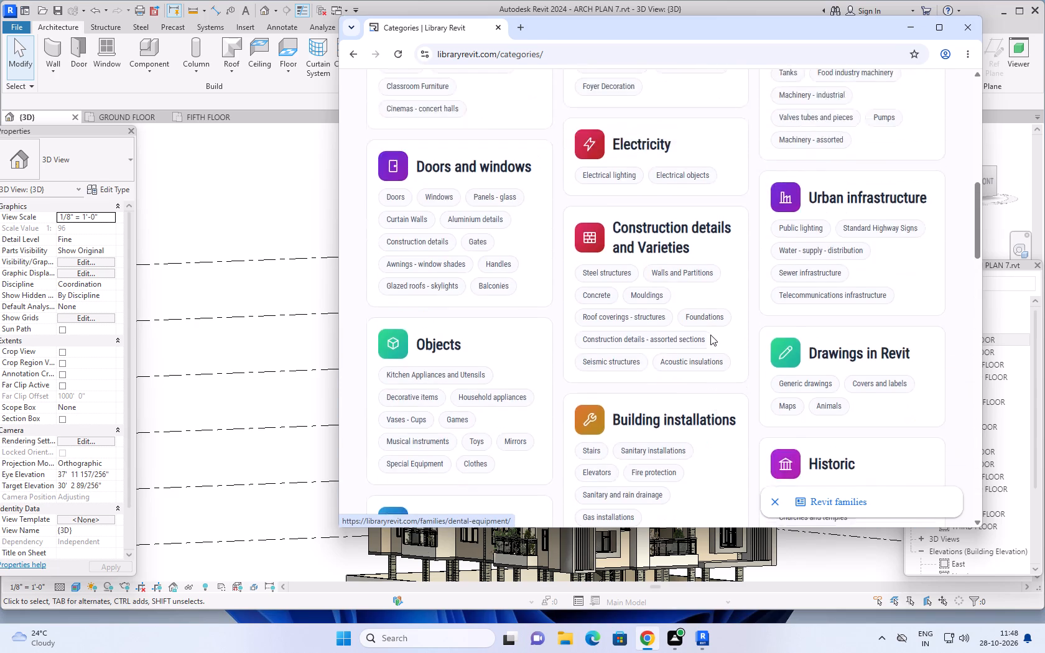
pyautogui.scroll(9, 710, 335)
pyautogui.scroll(-3, 710, 335)
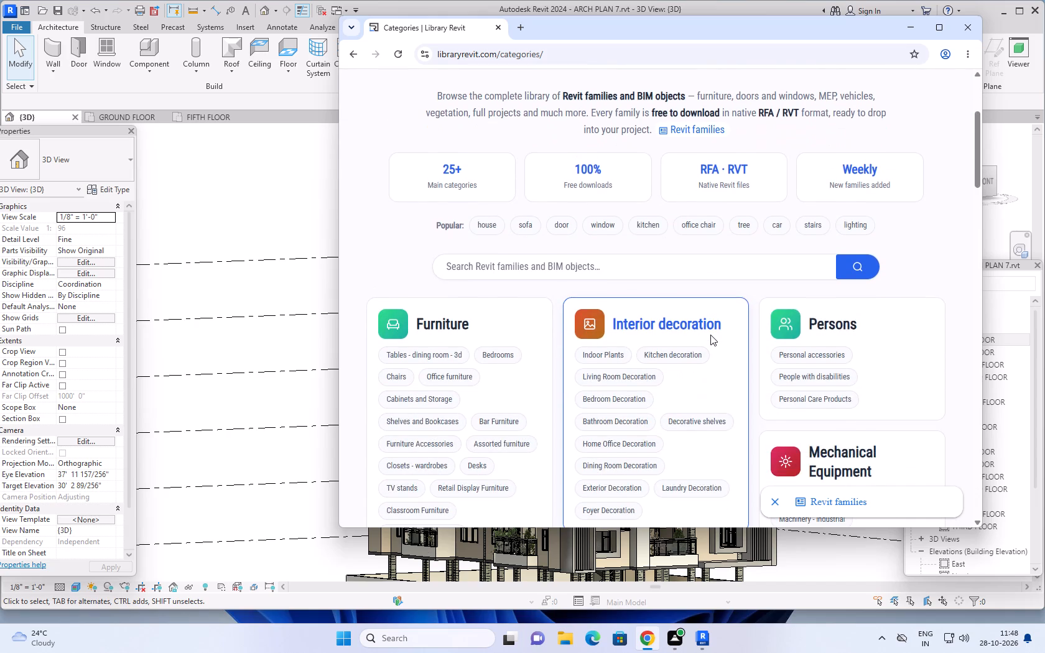
pyautogui.scroll(-1, 710, 335)
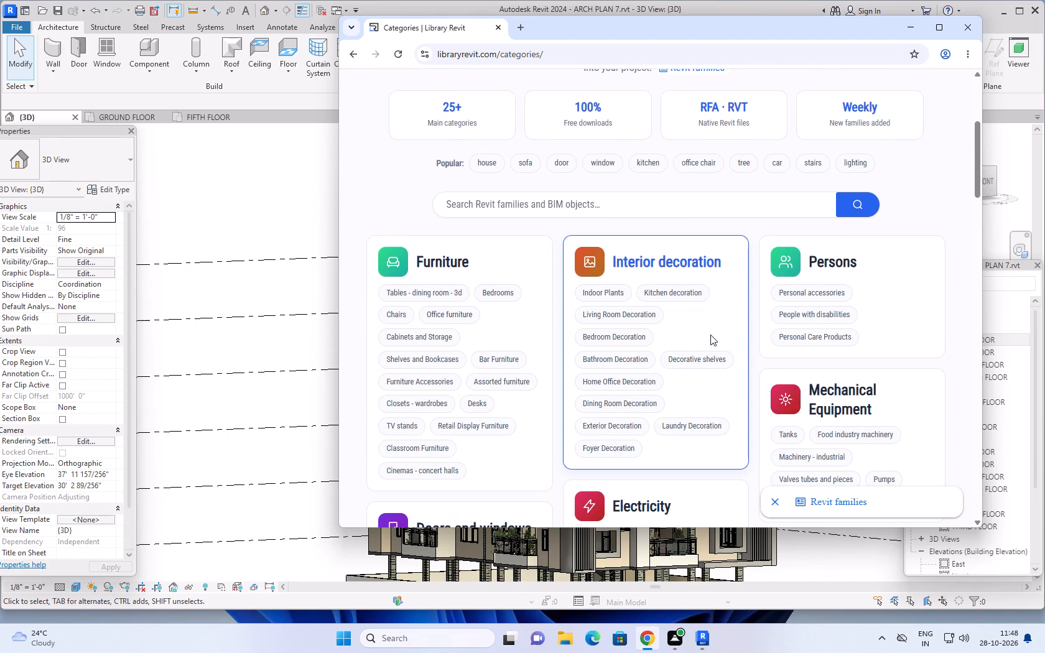
pyautogui.scroll(-1, 710, 335)
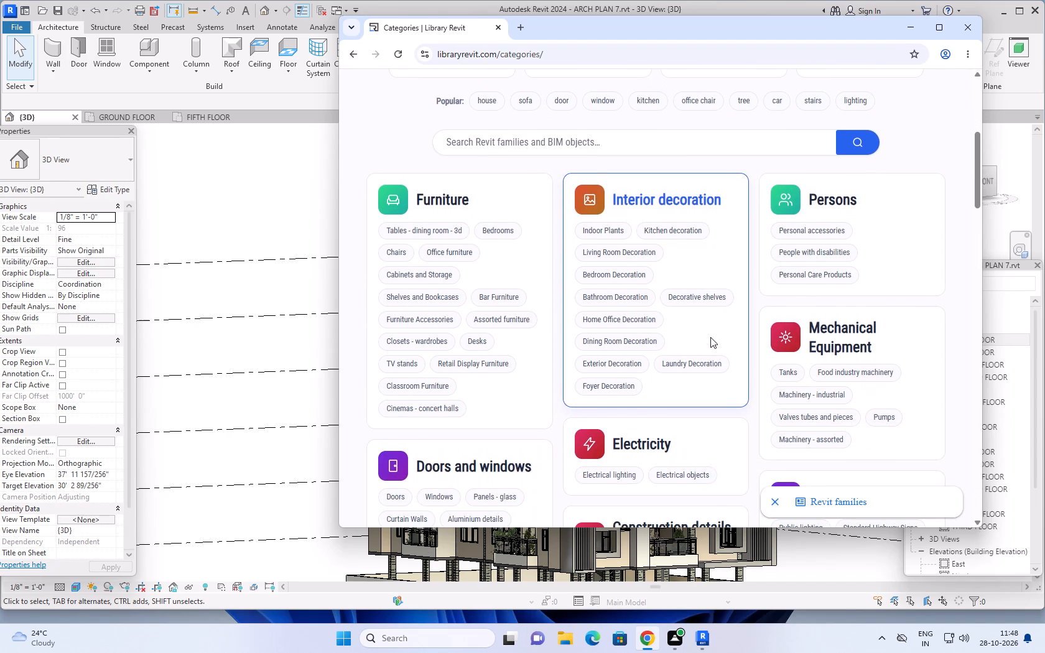
pyautogui.scroll(-2, 710, 337)
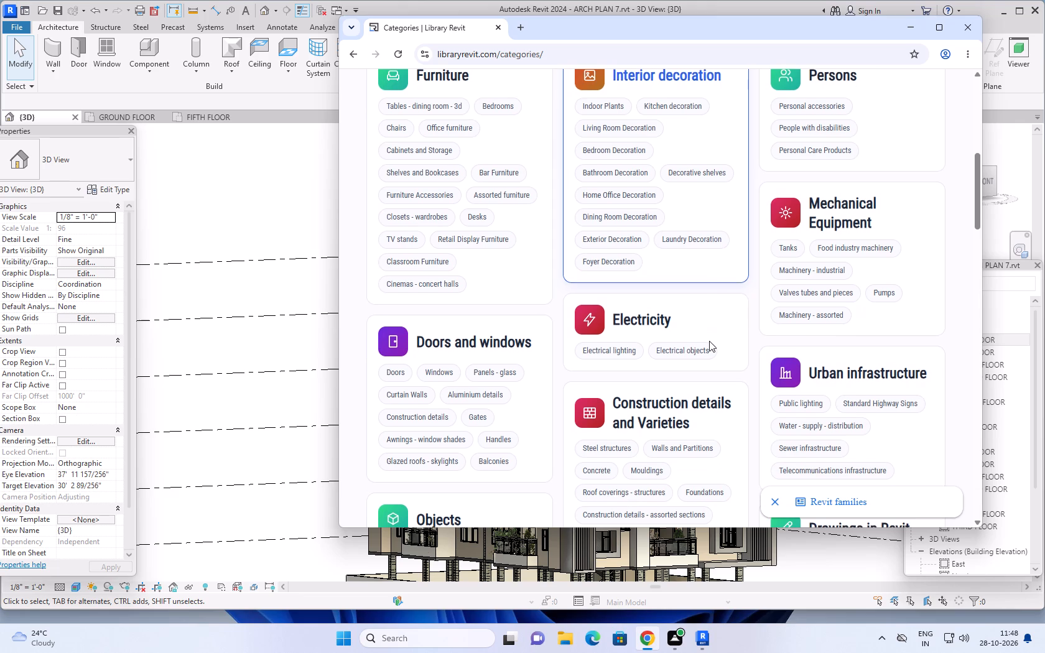
pyautogui.scroll(-2, 709, 341)
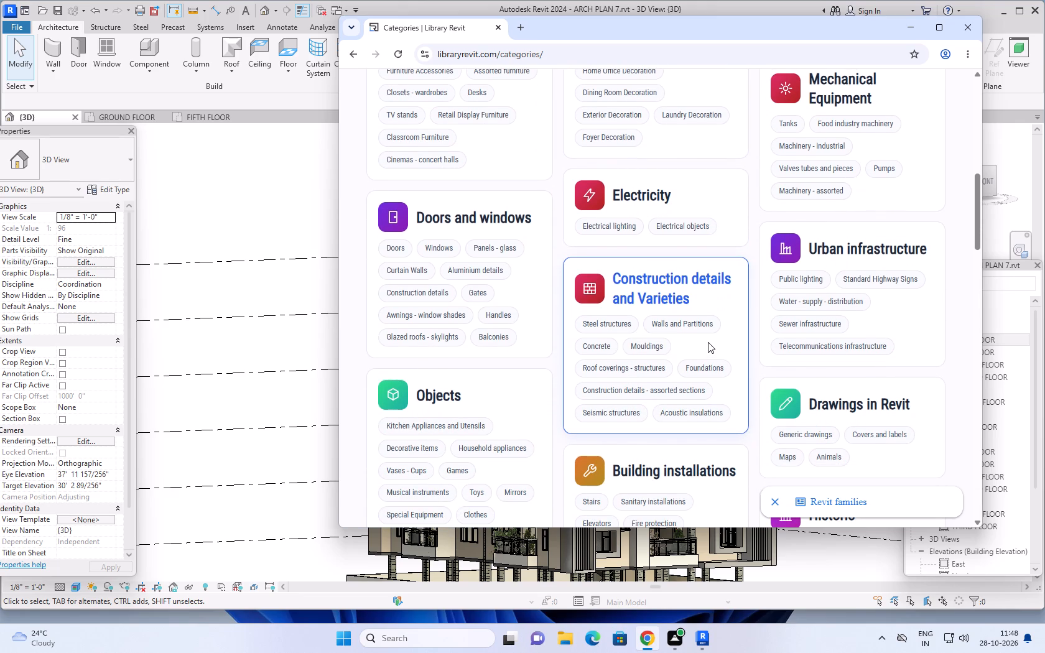
pyautogui.scroll(-1, 709, 338)
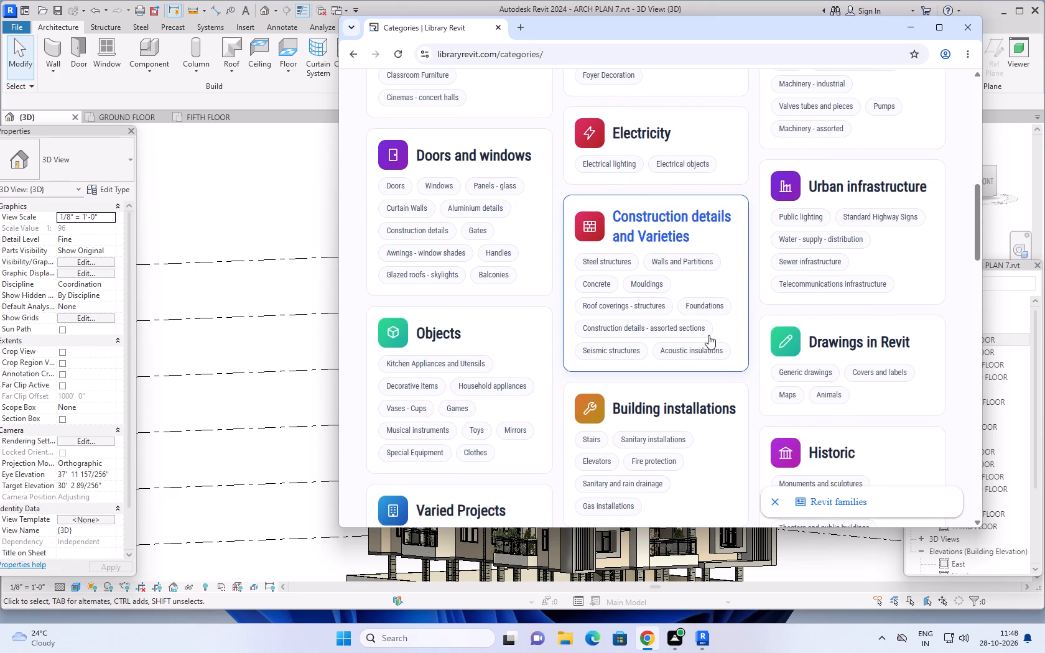
pyautogui.scroll(-1, 708, 333)
pyautogui.scroll(-1, 550, 282)
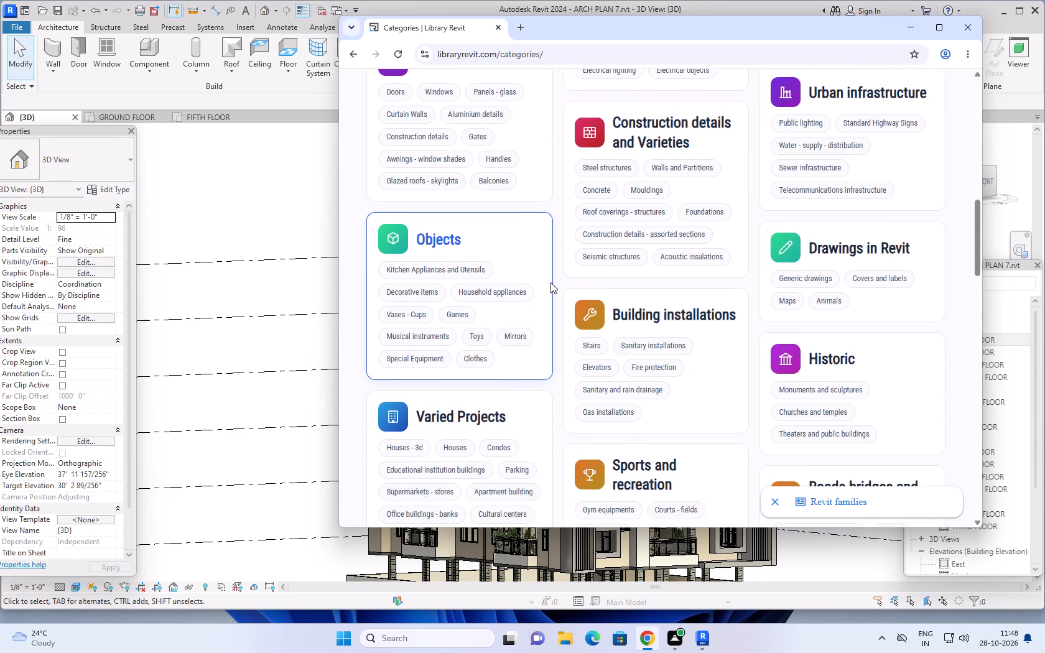
pyautogui.scroll(-1, 550, 282)
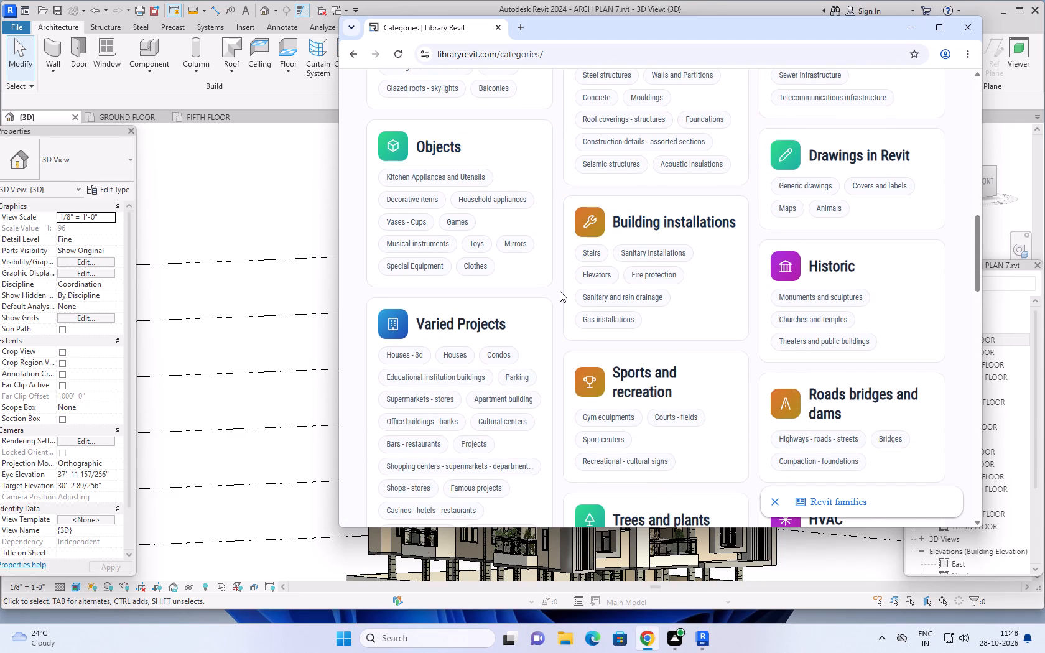
pyautogui.scroll(-1, 560, 291)
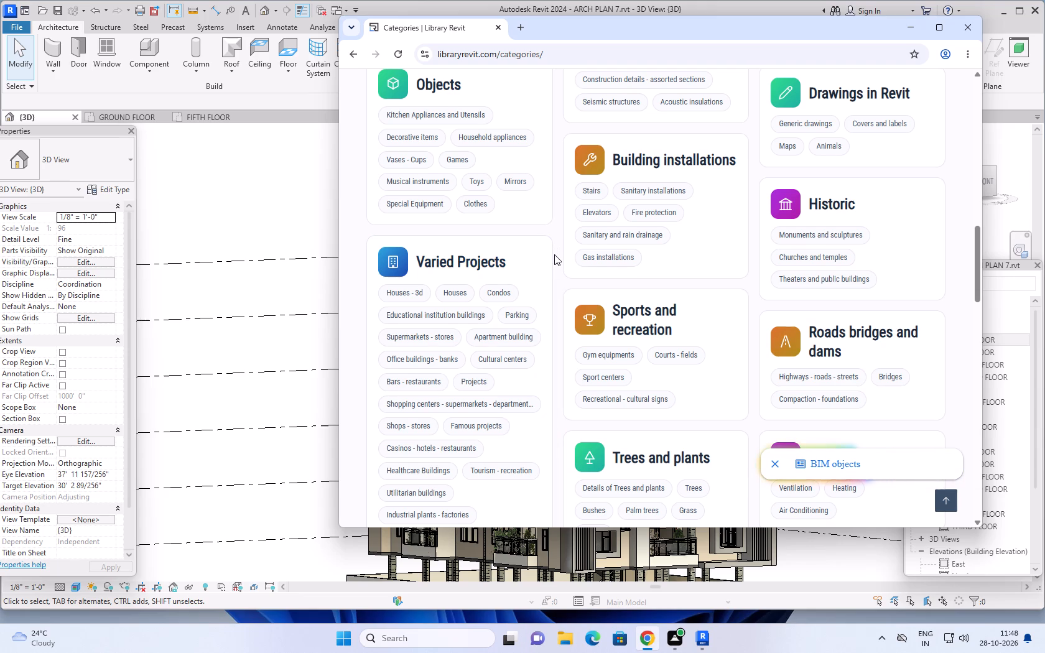
pyautogui.scroll(-1, 554, 254)
pyautogui.click(964, 34)
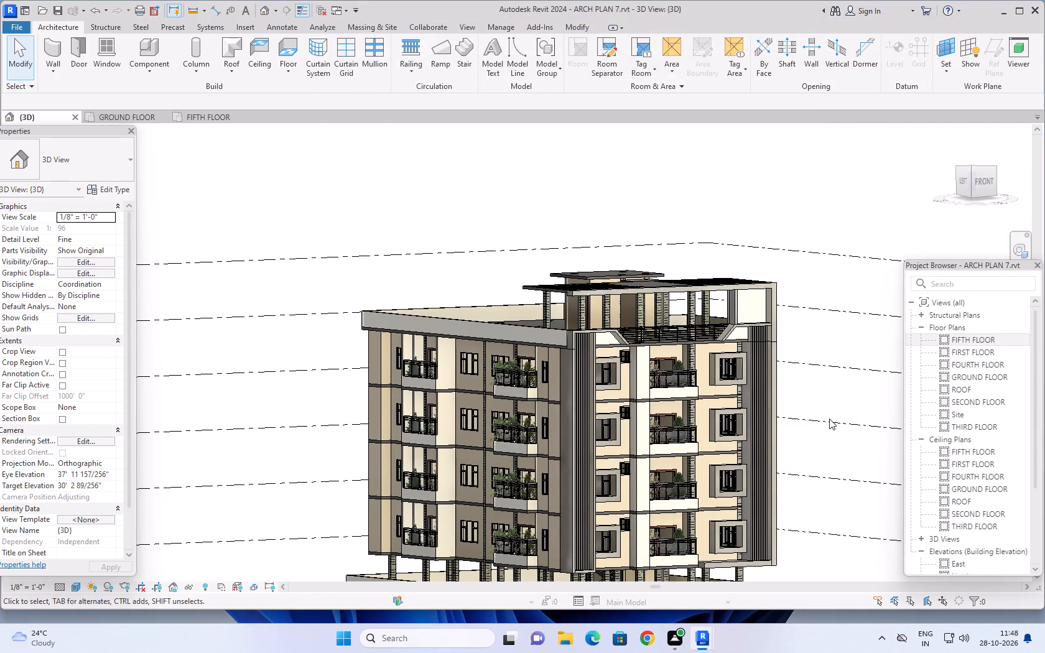
# Examine the apartment building's front and both side facades from all around in Revit's 3D view.
pyautogui.moveTo(824, 452); pyautogui.dragTo(792, 358, button='middle')
pyautogui.scroll(1, 824, 452)
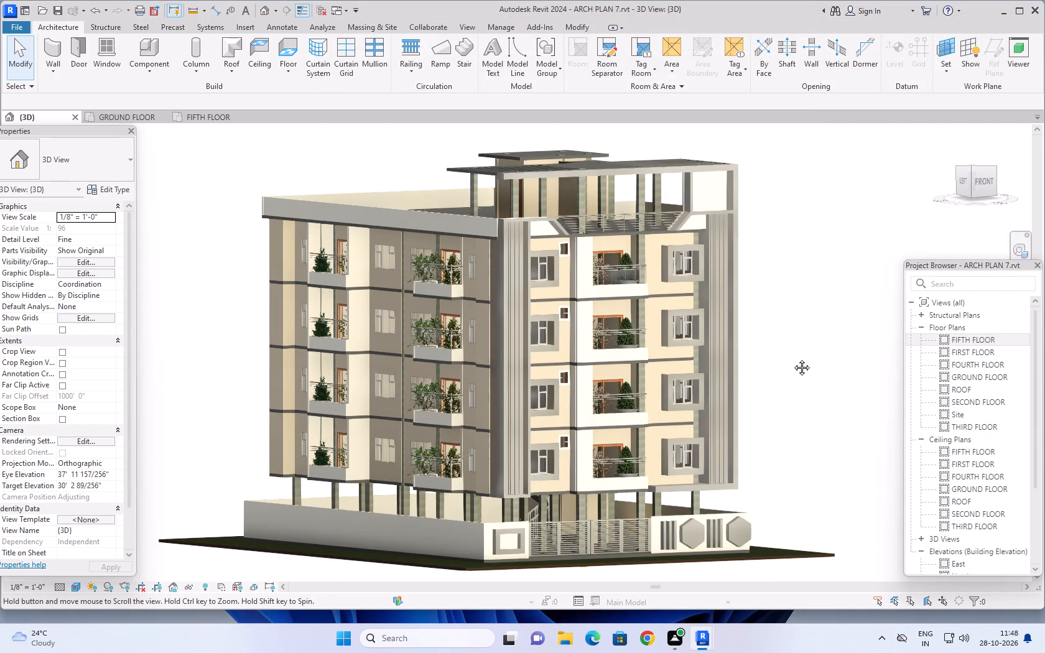
pyautogui.moveTo(792, 358); pyautogui.dragTo(782, 379, button='middle')
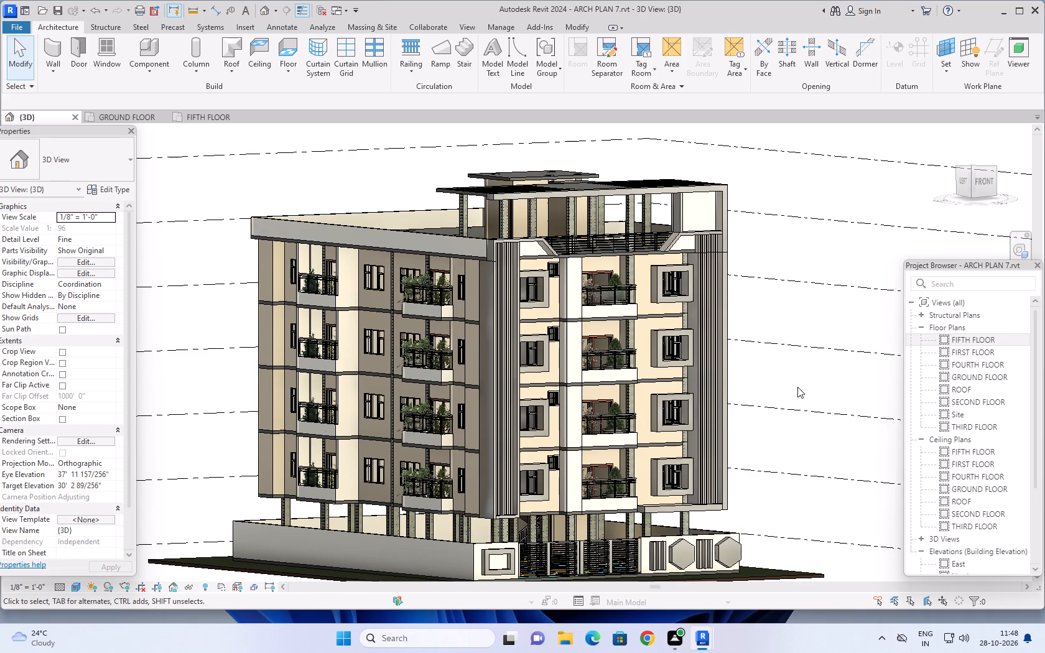
pyautogui.keyDown('shift'); pyautogui.moveTo(797, 389); pyautogui.dragTo(778, 408, button='middle'); pyautogui.keyUp('shift')
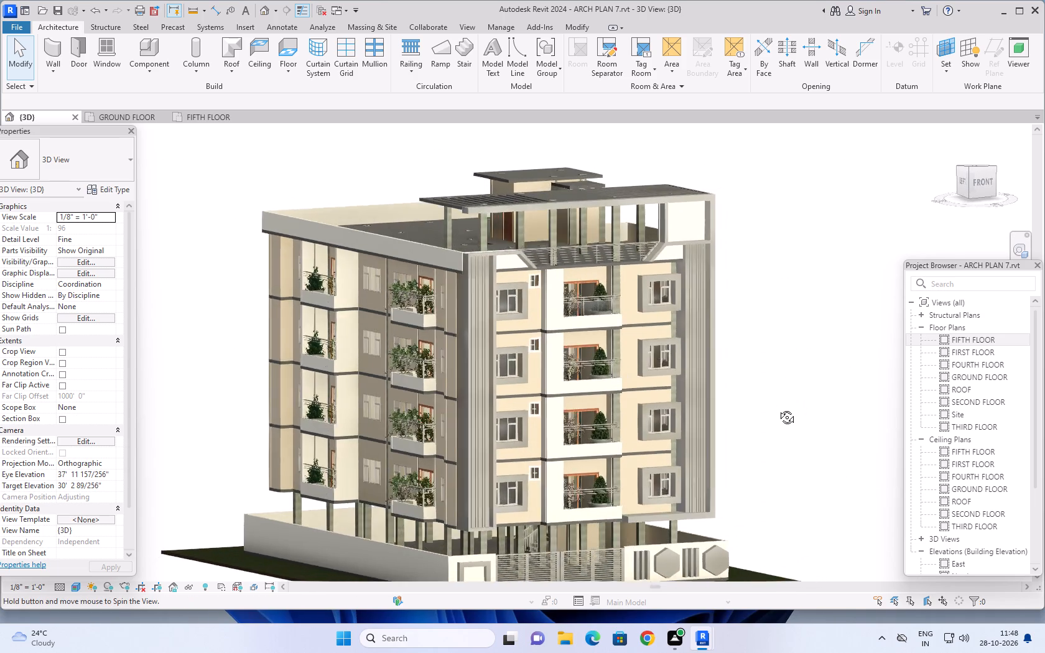
pyautogui.keyDown('shift'); pyautogui.moveTo(778, 408); pyautogui.dragTo(579, 419, button='middle'); pyautogui.keyUp('shift')
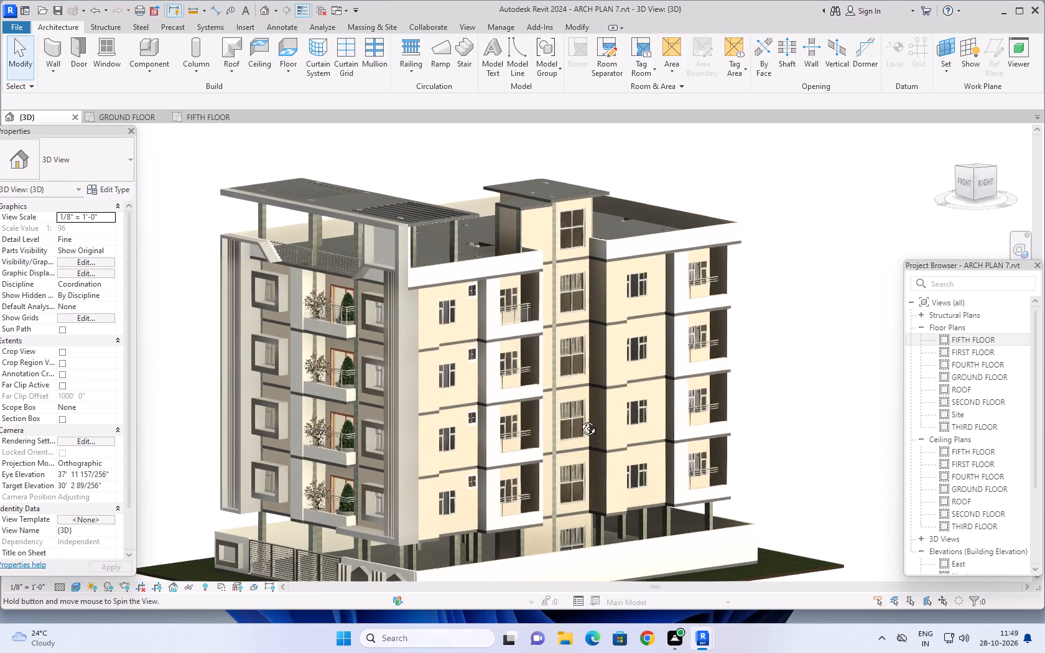
pyautogui.keyDown('shift'); pyautogui.moveTo(579, 419); pyautogui.dragTo(506, 404, button='middle'); pyautogui.keyUp('shift')
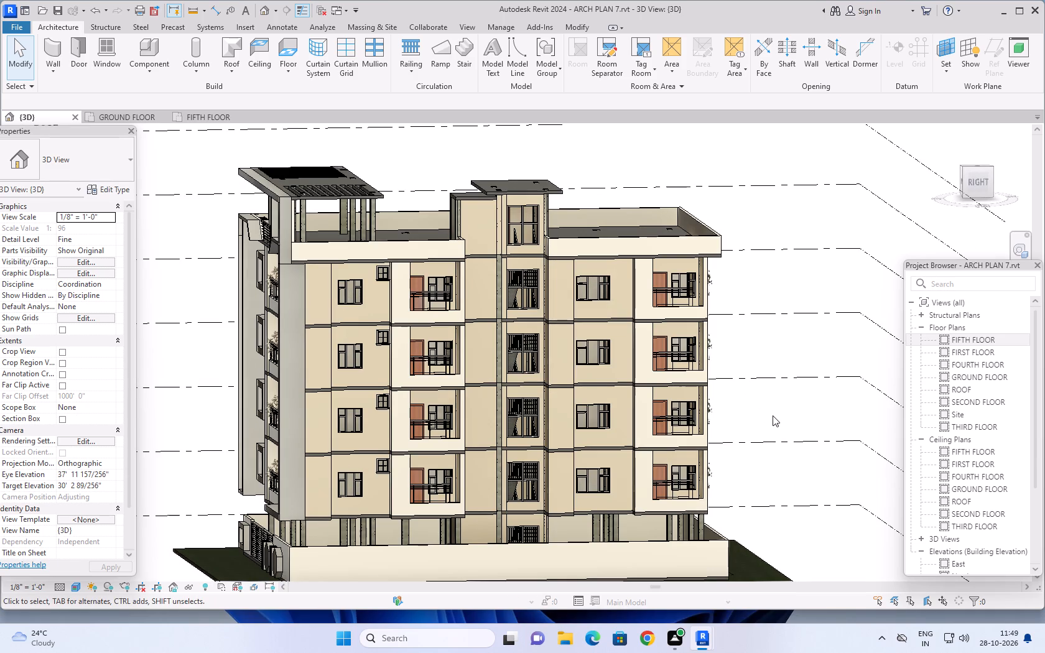
pyautogui.moveTo(776, 410); pyautogui.dragTo(780, 402, button='middle')
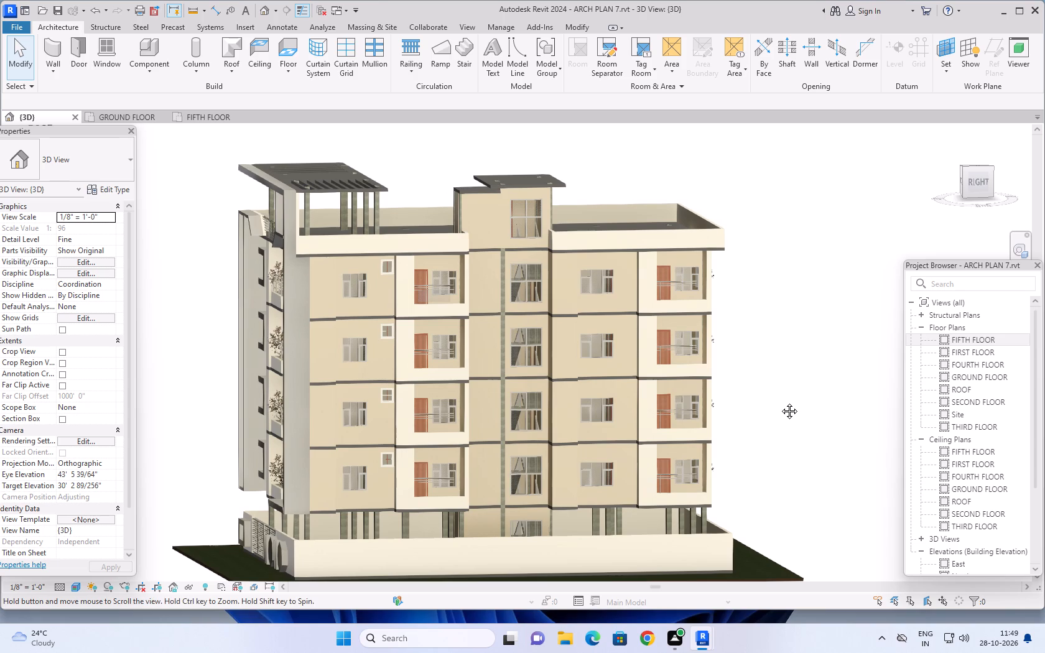
pyautogui.moveTo(780, 402); pyautogui.dragTo(797, 424, button='middle')
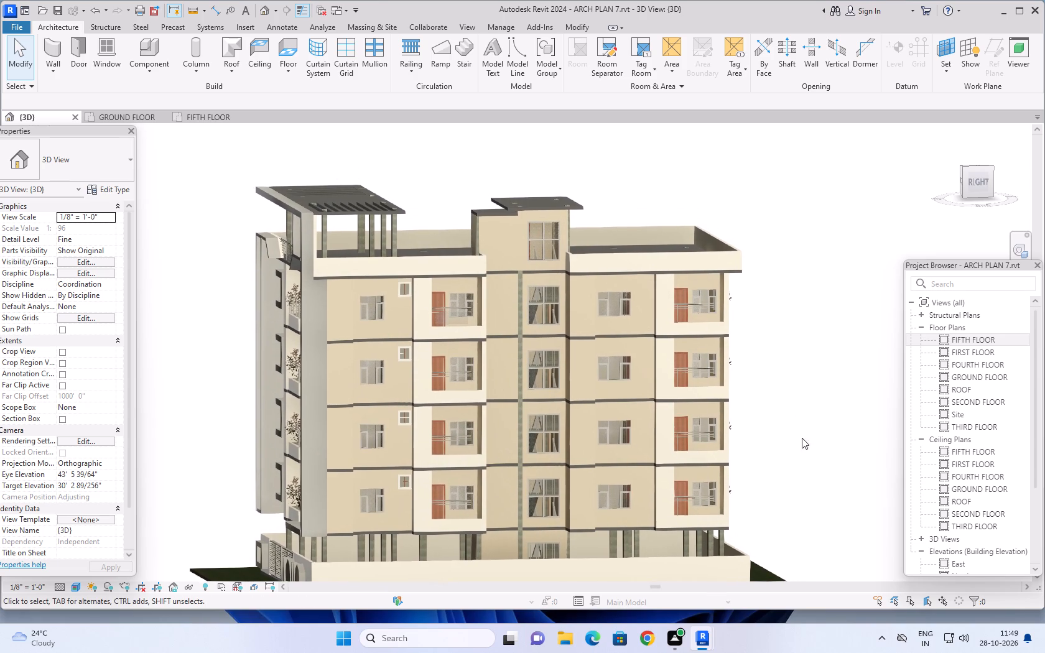
pyautogui.moveTo(801, 445); pyautogui.dragTo(778, 388, button='middle')
pyautogui.keyDown('shift'); pyautogui.moveTo(786, 427); pyautogui.dragTo(866, 440, button='middle'); pyautogui.keyUp('shift')
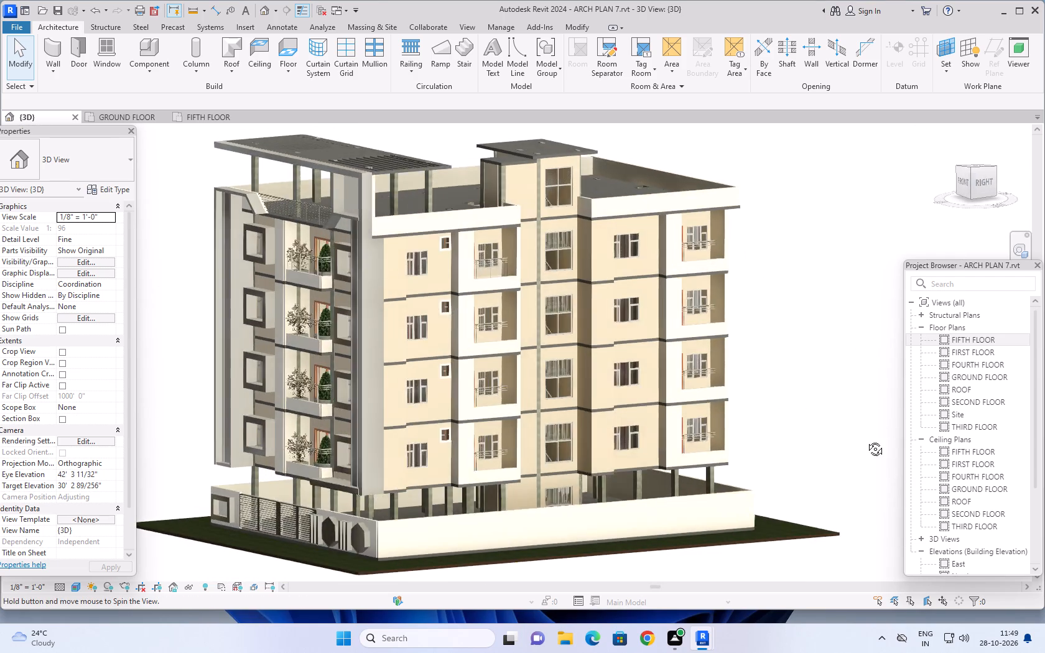
pyautogui.keyDown('shift'); pyautogui.moveTo(866, 440); pyautogui.dragTo(880, 441, button='middle'); pyautogui.keyUp('shift')
pyautogui.keyDown('shift'); pyautogui.moveTo(812, 444); pyautogui.dragTo(875, 442, button='middle'); pyautogui.keyUp('shift')
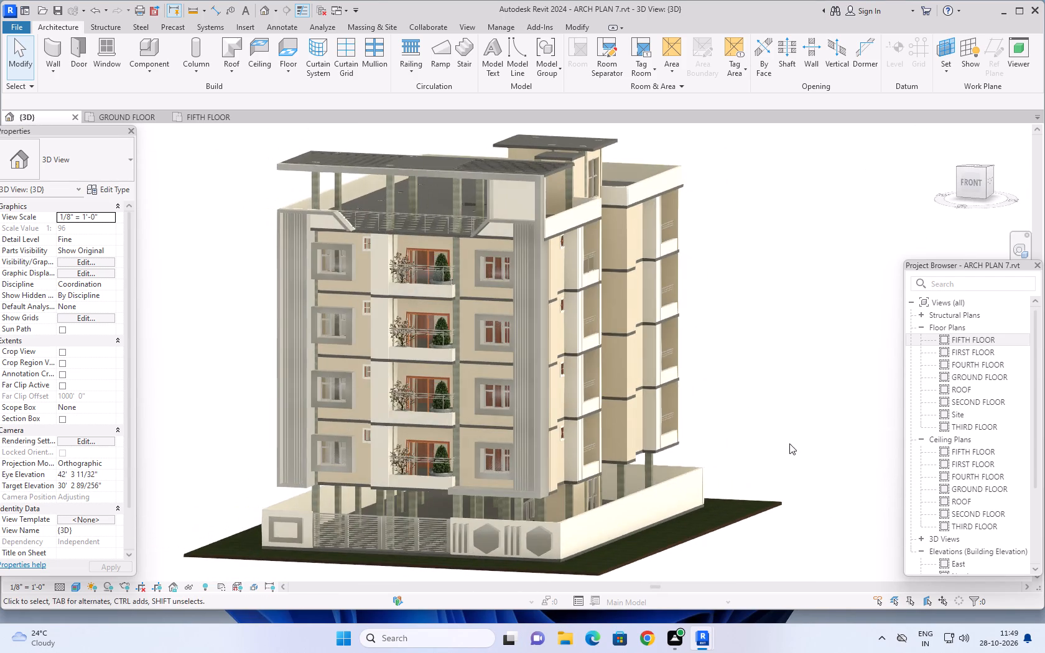
pyautogui.keyDown('shift'); pyautogui.moveTo(789, 443); pyautogui.dragTo(864, 438, button='middle'); pyautogui.keyUp('shift')
pyautogui.moveTo(778, 387); pyautogui.dragTo(791, 474, button='middle')
pyautogui.keyDown('shift'); pyautogui.moveTo(776, 456); pyautogui.dragTo(853, 442, button='middle'); pyautogui.keyUp('shift')
# Examine the apartment building's side and front facades from the roof pergola down to the compound wall in the 3D view.
pyautogui.scroll(1, 787, 438)
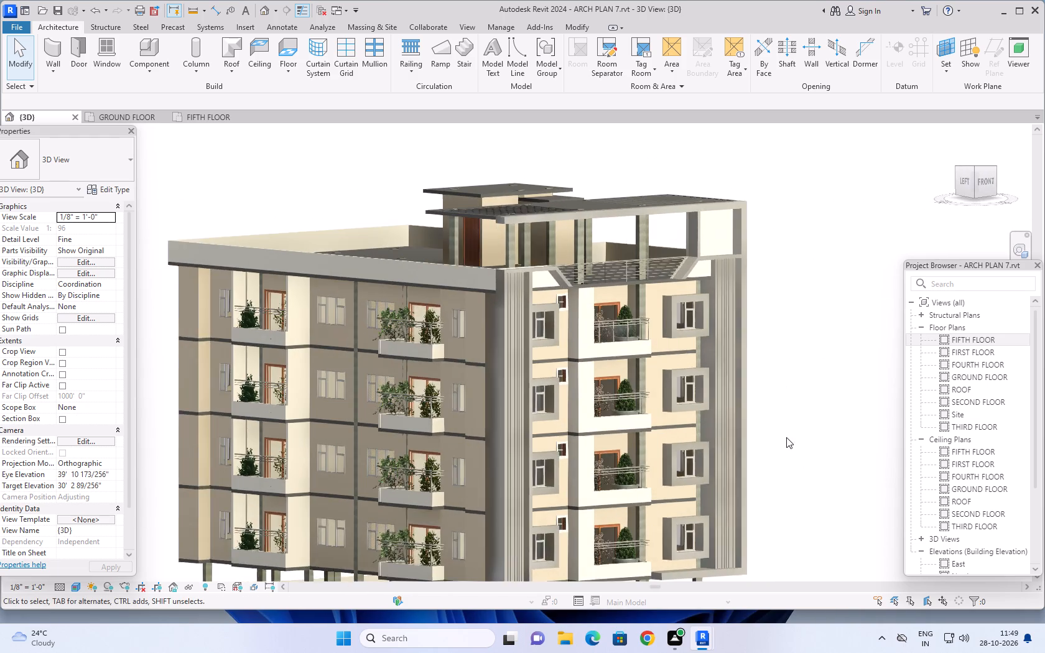
pyautogui.scroll(1, 786, 437)
pyautogui.keyDown('shift'); pyautogui.moveTo(798, 436); pyautogui.dragTo(812, 447, button='middle'); pyautogui.keyUp('shift')
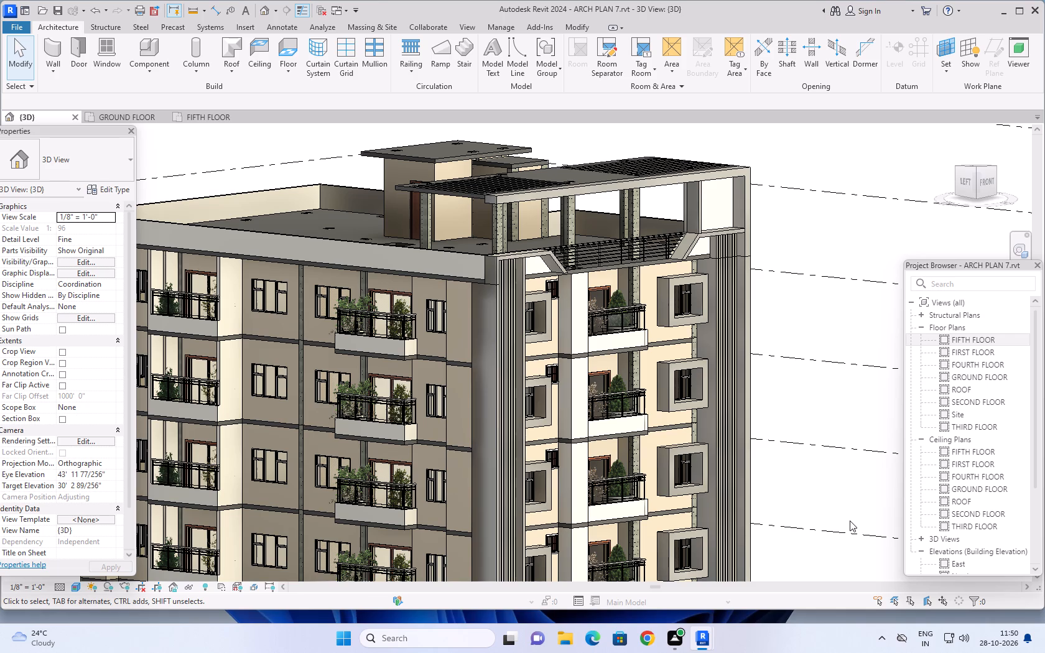
pyautogui.scroll(-1, 796, 528)
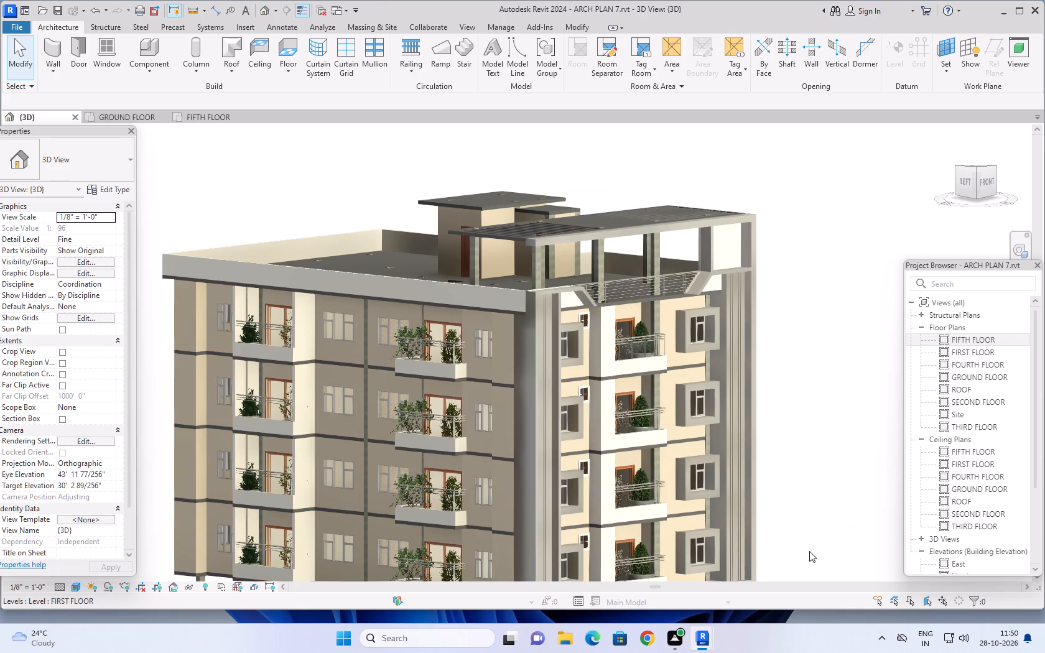
pyautogui.moveTo(809, 549); pyautogui.dragTo(795, 394, button='middle')
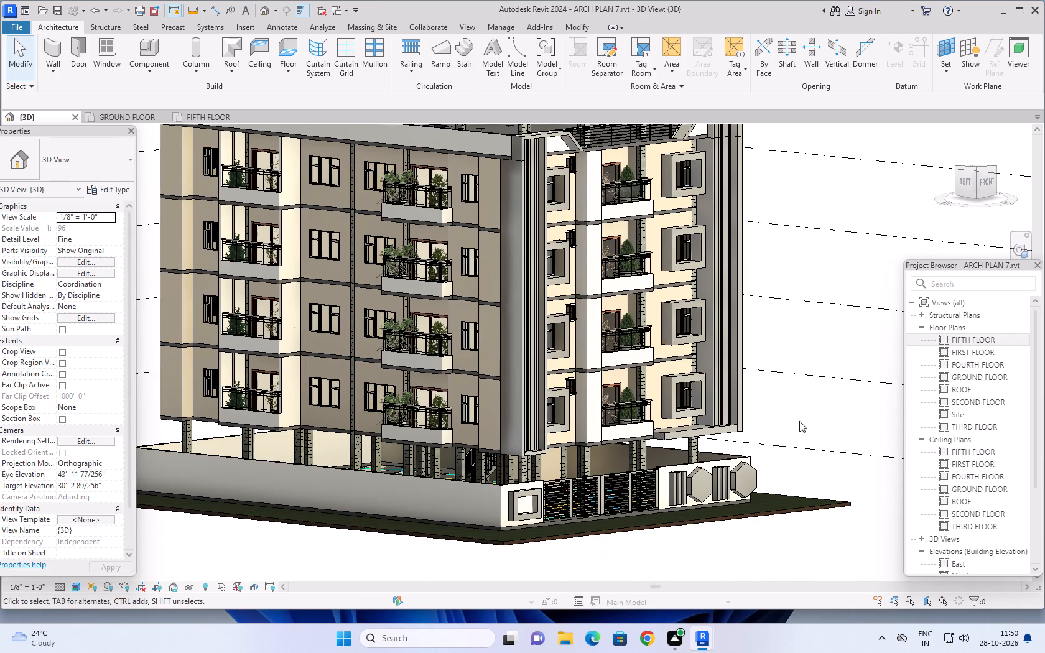
pyautogui.middleClick(799, 421)
pyautogui.moveTo(799, 421); pyautogui.dragTo(806, 435, button='middle')
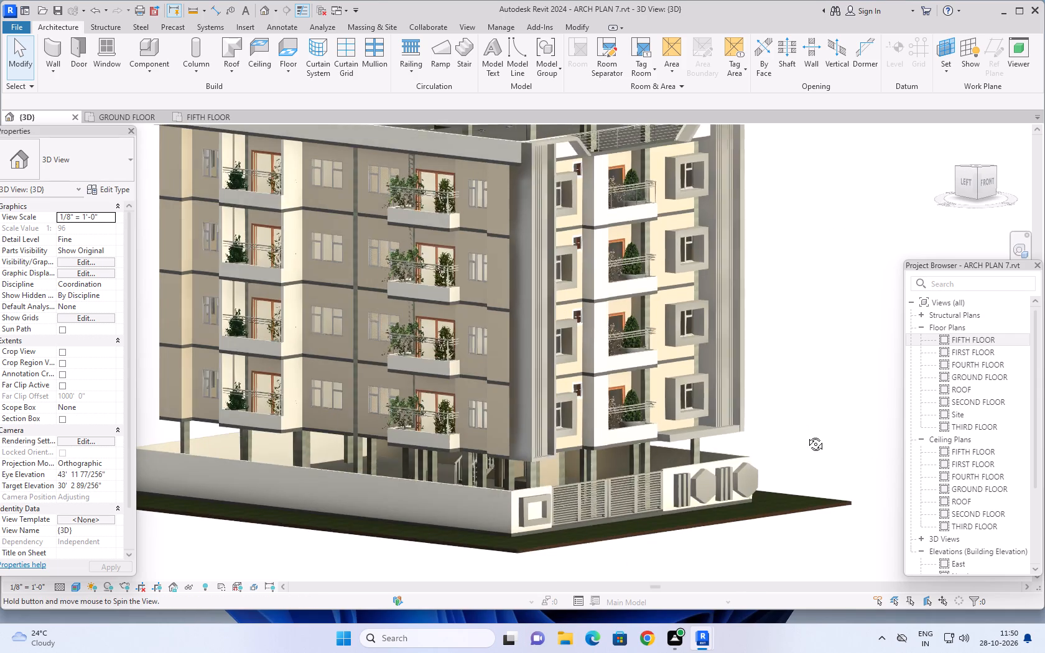
pyautogui.moveTo(806, 435); pyautogui.dragTo(837, 493, button='middle')
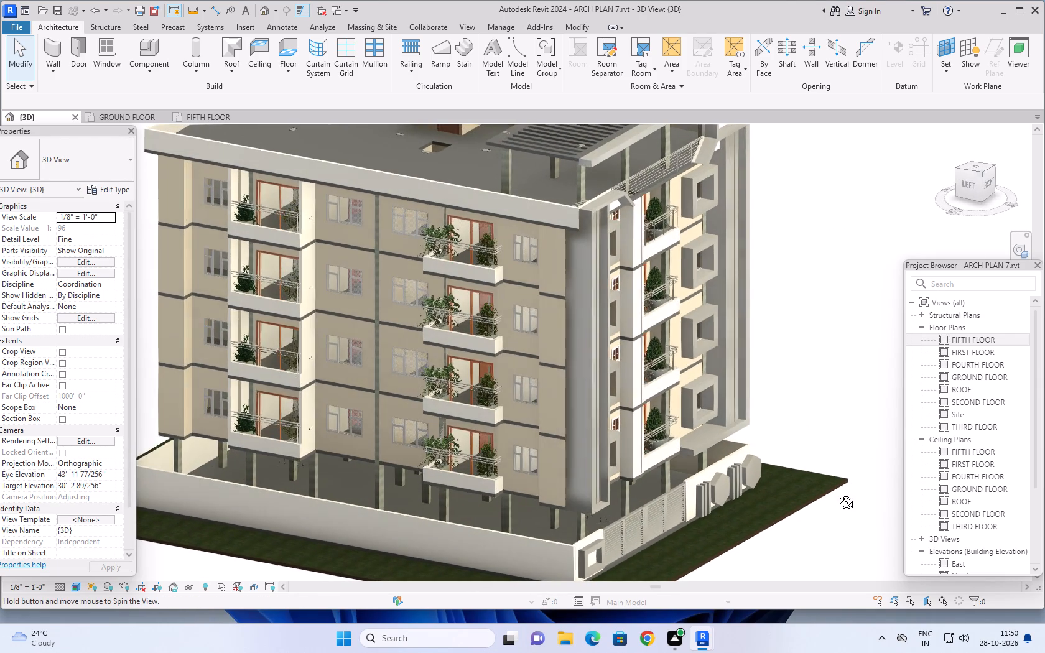
pyautogui.moveTo(837, 493); pyautogui.dragTo(838, 492, button='middle')
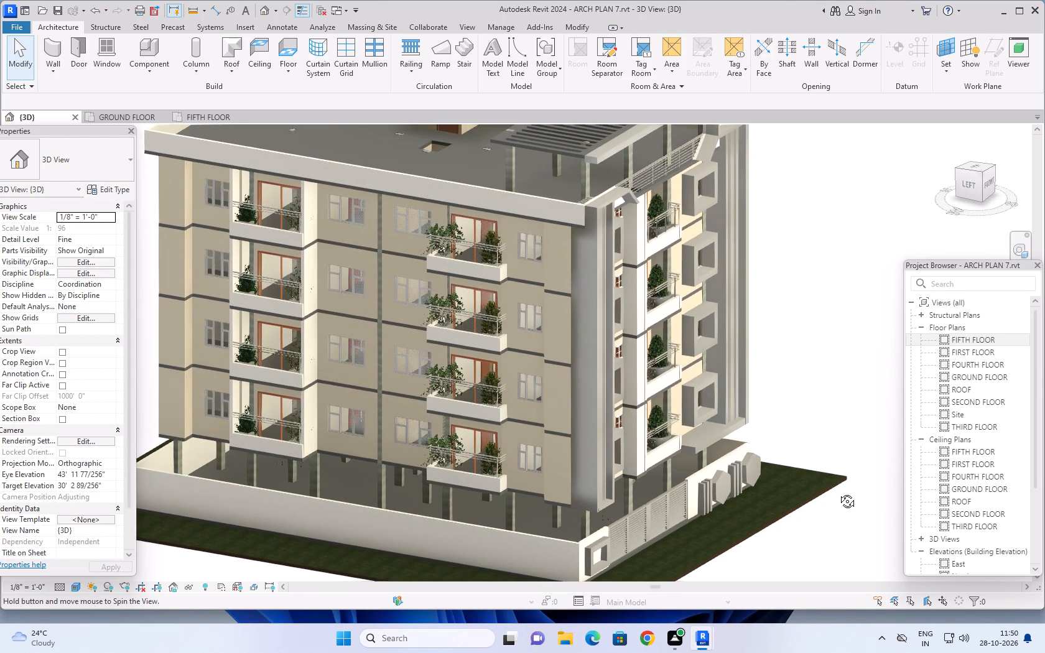
pyautogui.moveTo(838, 492); pyautogui.dragTo(790, 471, button='middle')
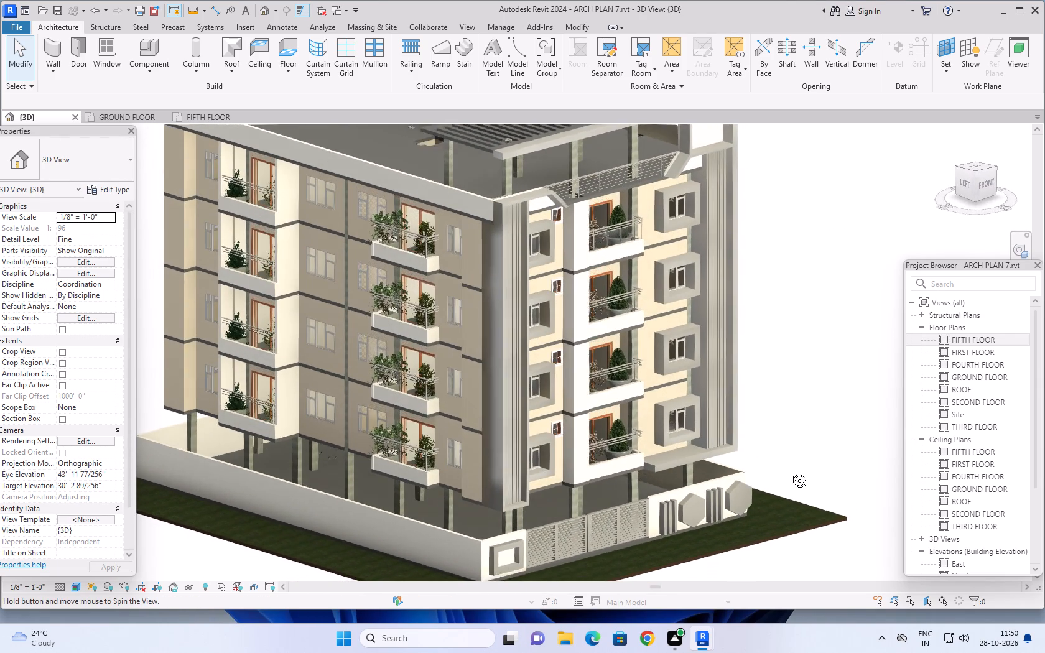
pyautogui.moveTo(790, 471); pyautogui.dragTo(791, 448, button='middle')
pyautogui.moveTo(802, 381); pyautogui.dragTo(803, 382, button='middle')
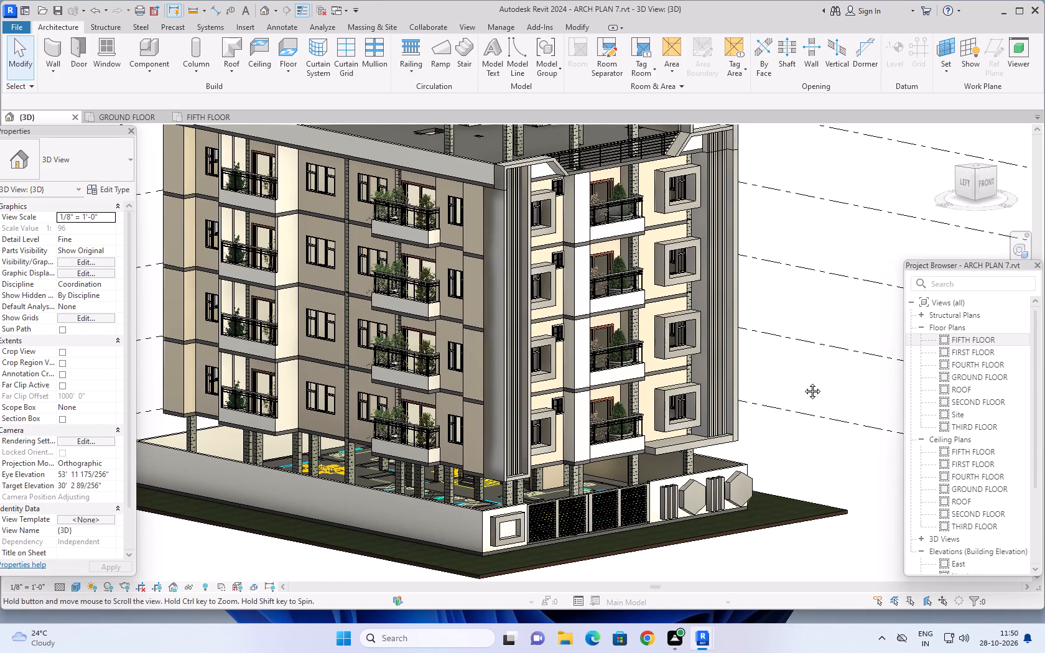
pyautogui.moveTo(803, 382); pyautogui.dragTo(814, 424, button='middle')
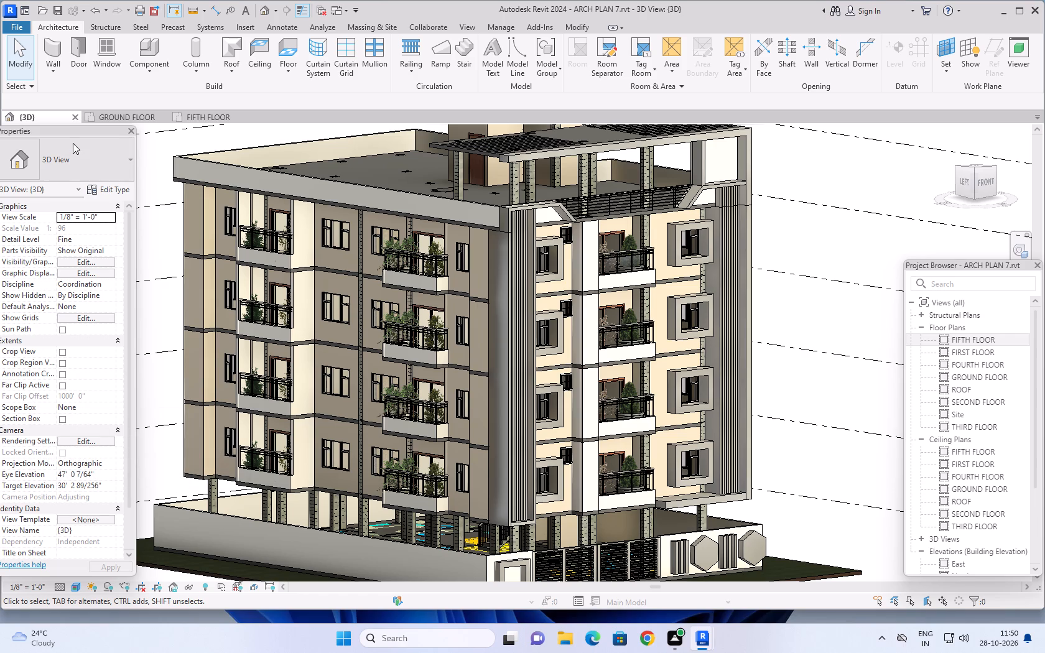
# Start the Wall command and save the project.
pyautogui.click(50, 48)
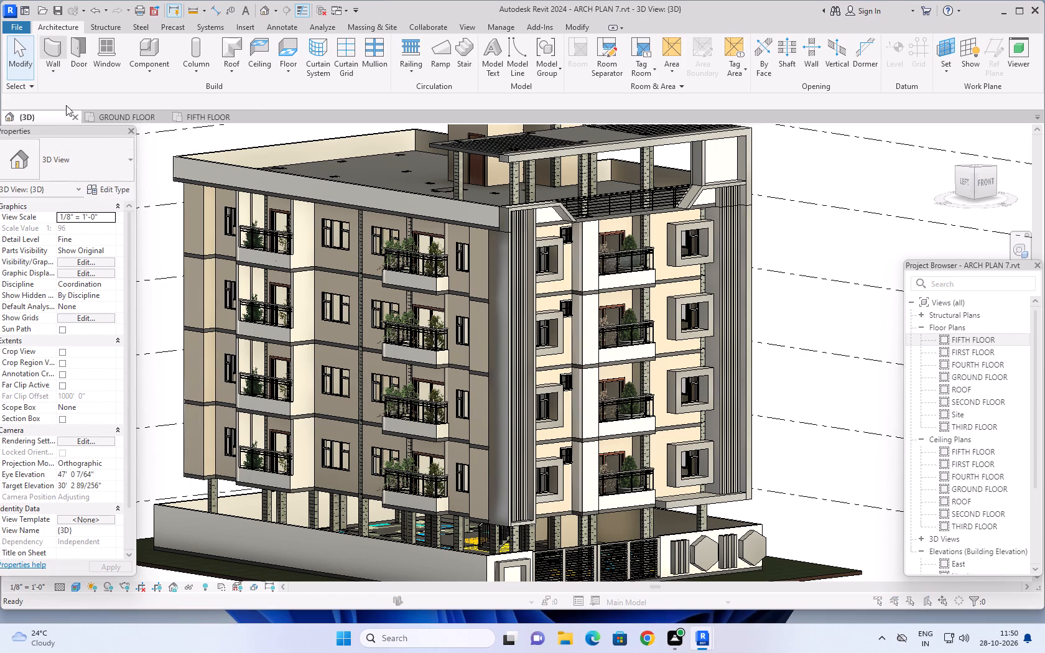
pyautogui.click(620, 206)
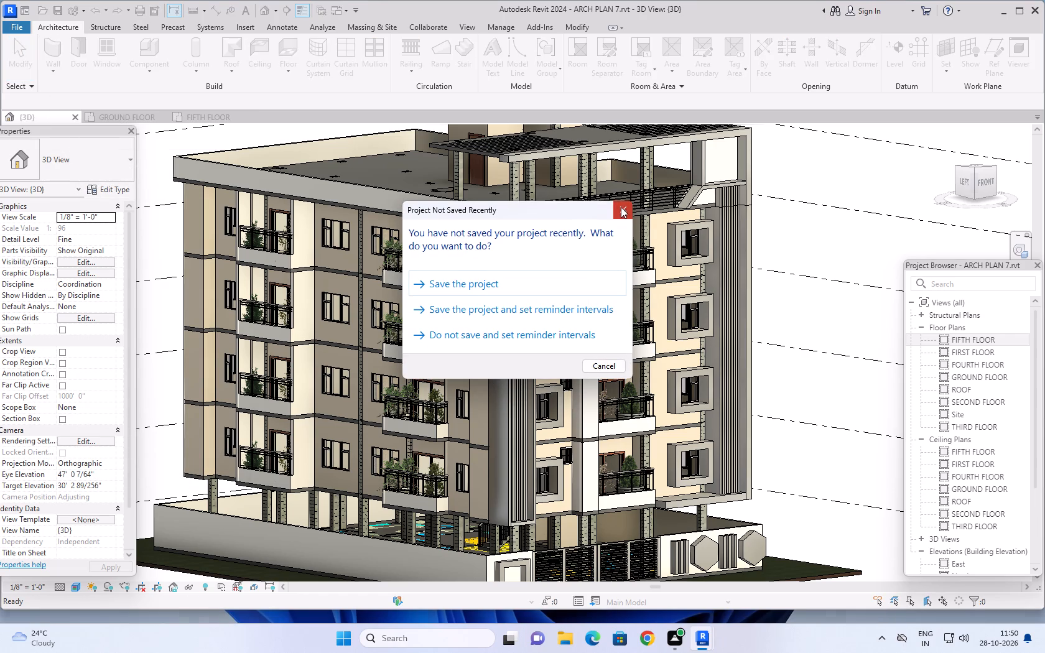
pyautogui.hotkey('ctrl', 's')
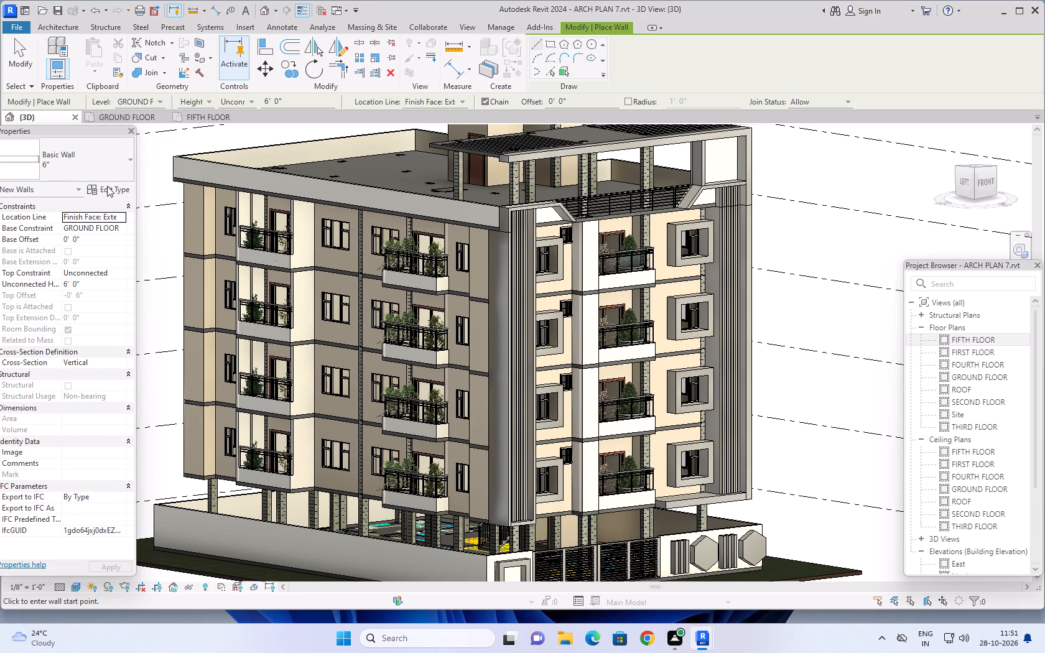
# Choose the Basic Wall 9" type and open the material selection for its structure layer.
pyautogui.click(122, 164)
pyautogui.click(63, 249)
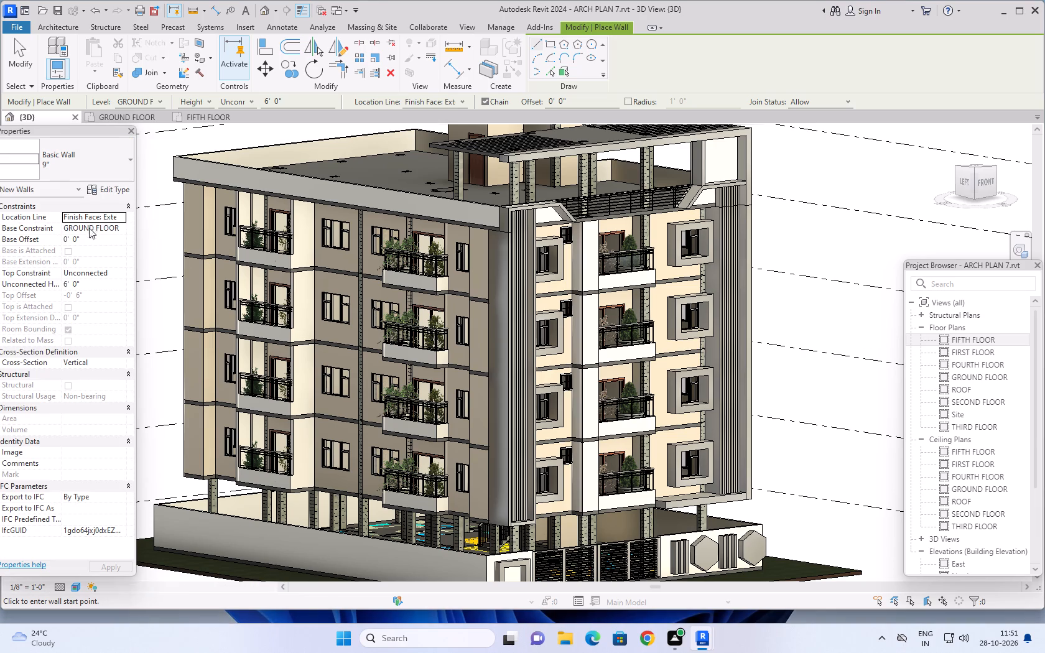
pyautogui.click(118, 192)
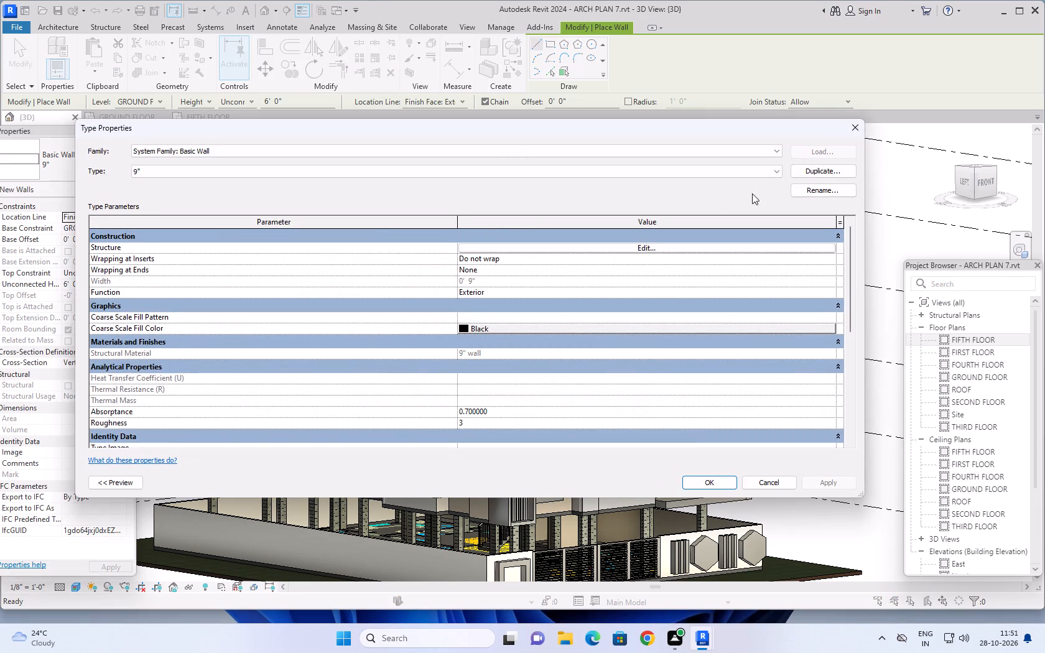
pyautogui.click(621, 247)
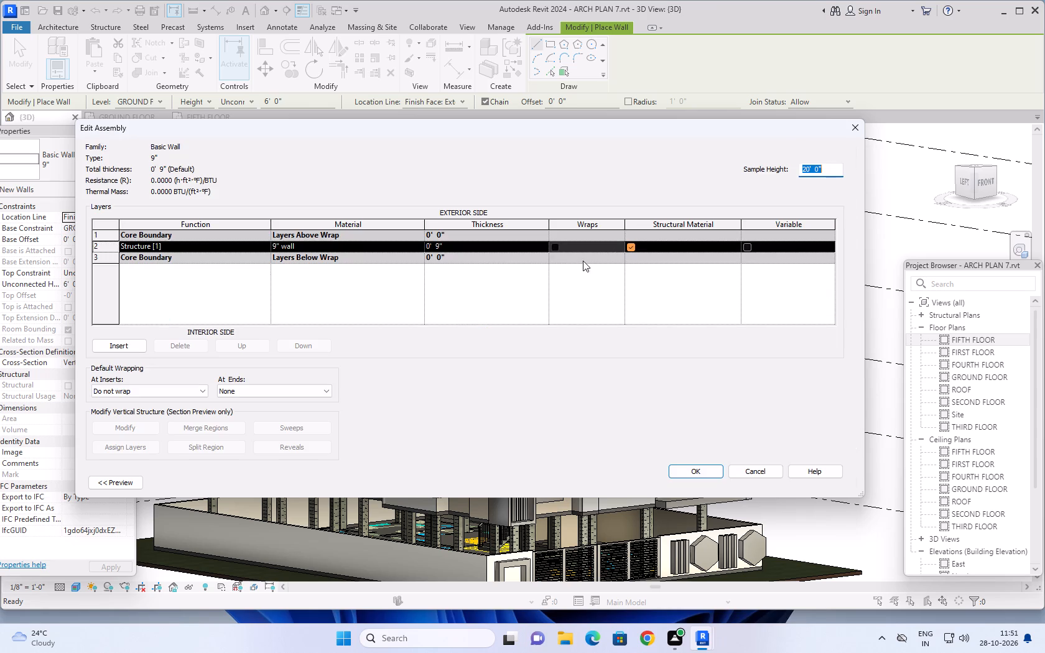
pyautogui.click(420, 246)
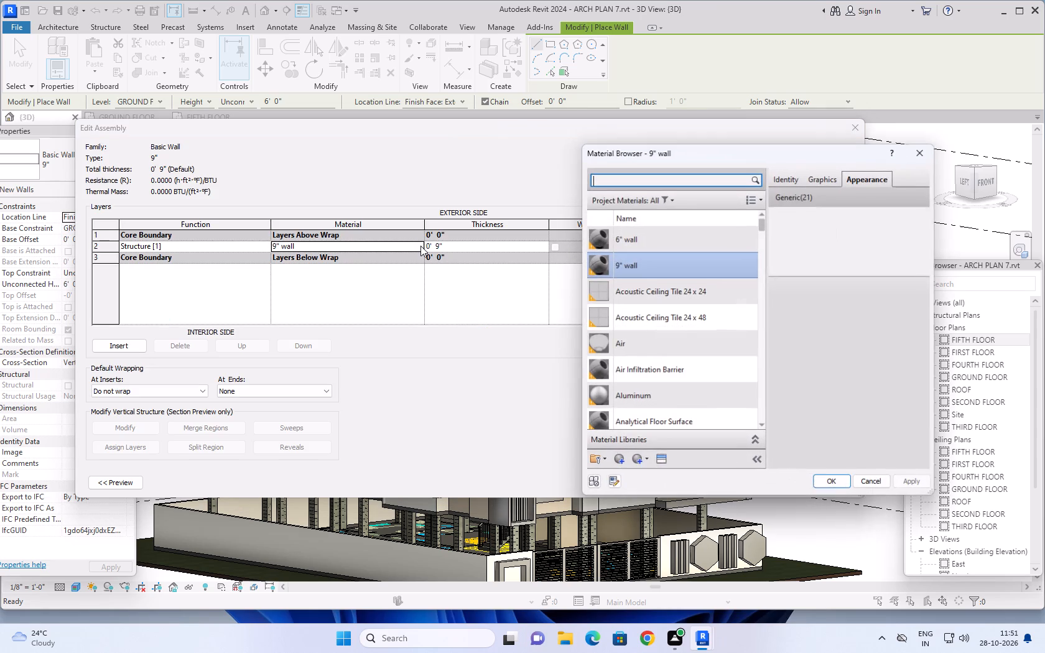
# Assign the material wood 1 to the structure layer of the 9" wall type and apply it to the model.
pyautogui.scroll(4, 672, 279)
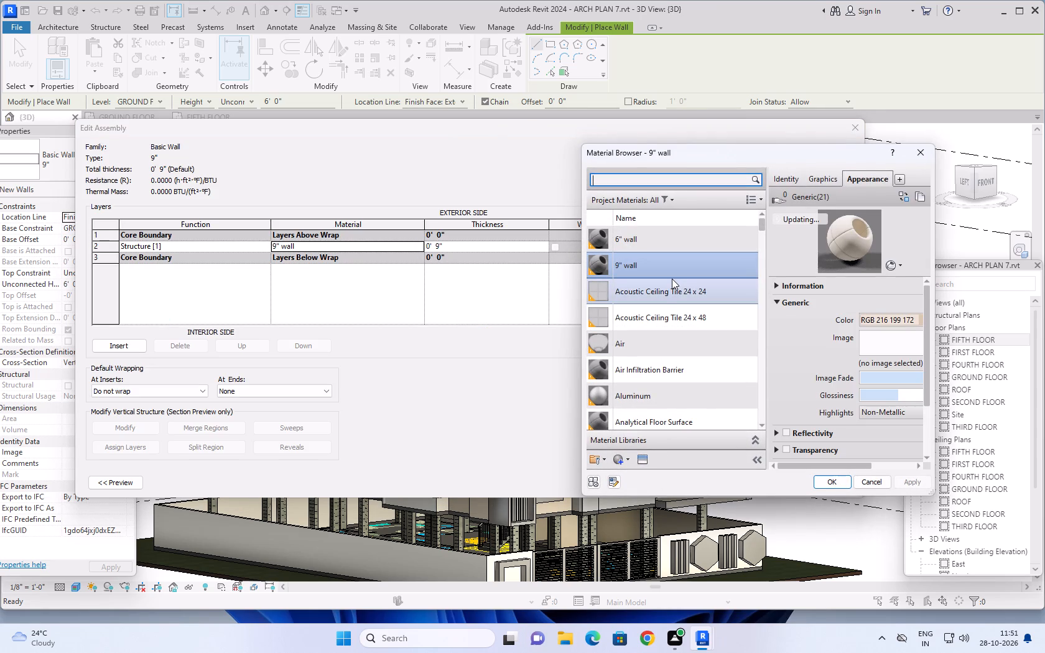
pyautogui.scroll(-3, 667, 317)
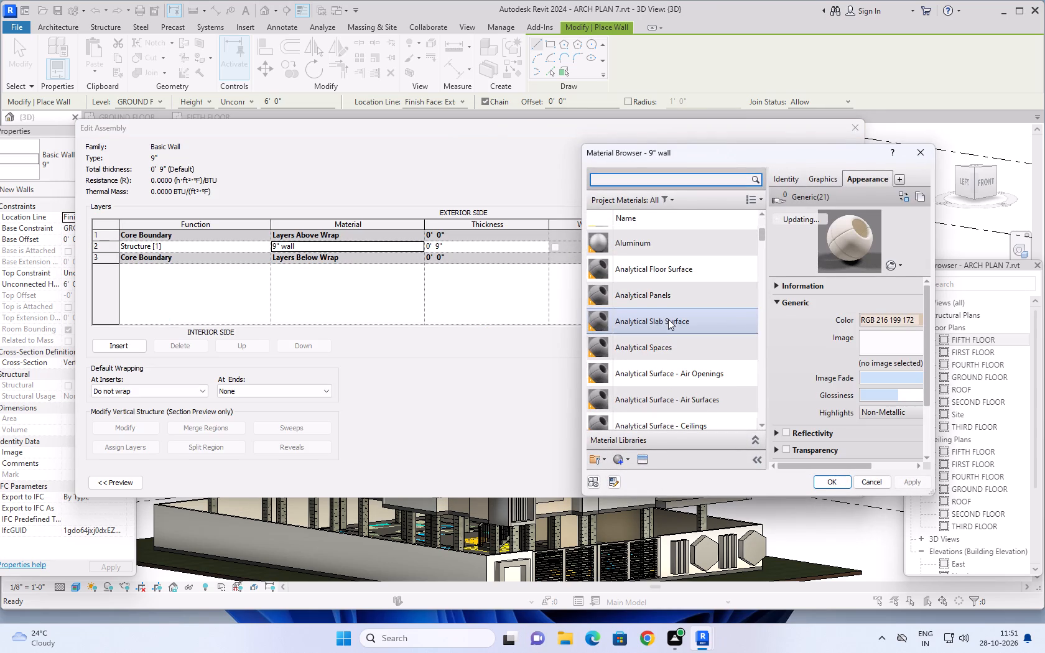
pyautogui.scroll(-5, 668, 319)
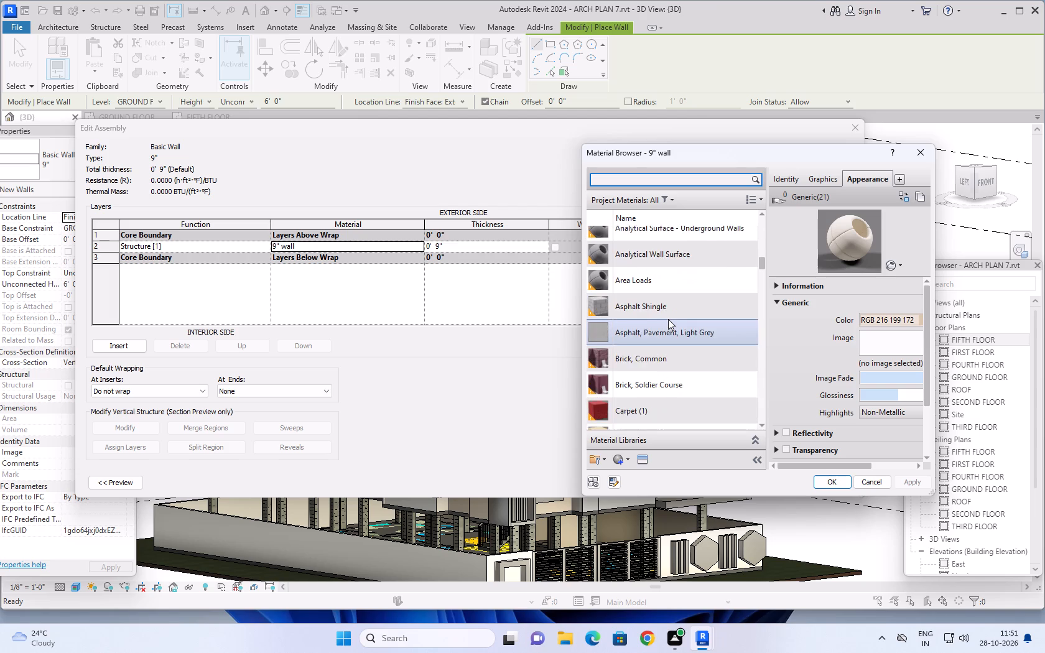
pyautogui.scroll(-2, 668, 319)
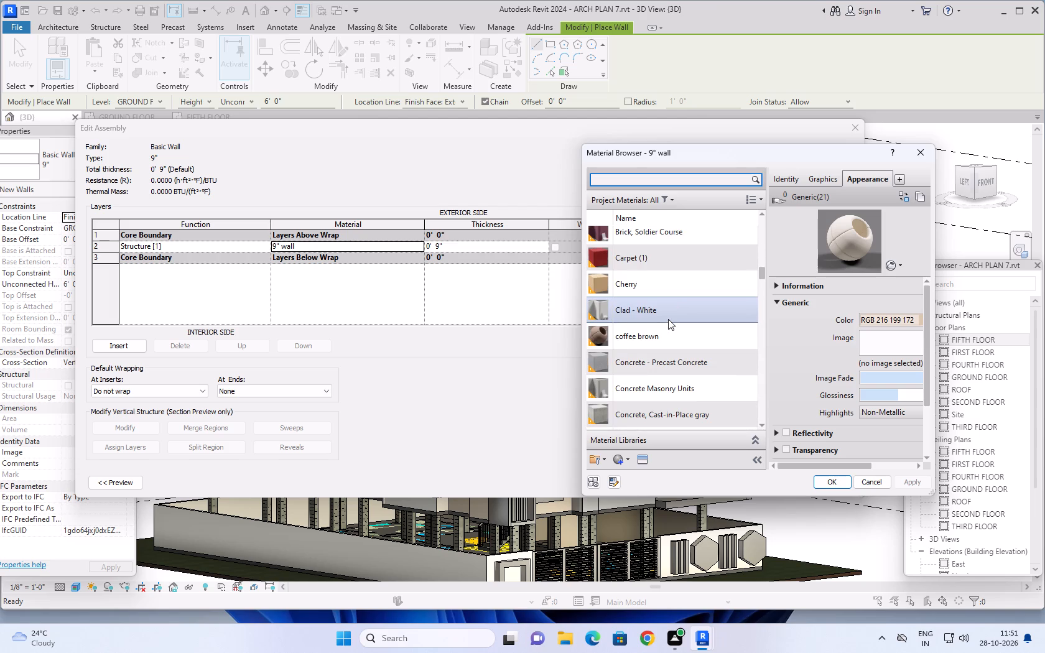
pyautogui.scroll(-1, 668, 319)
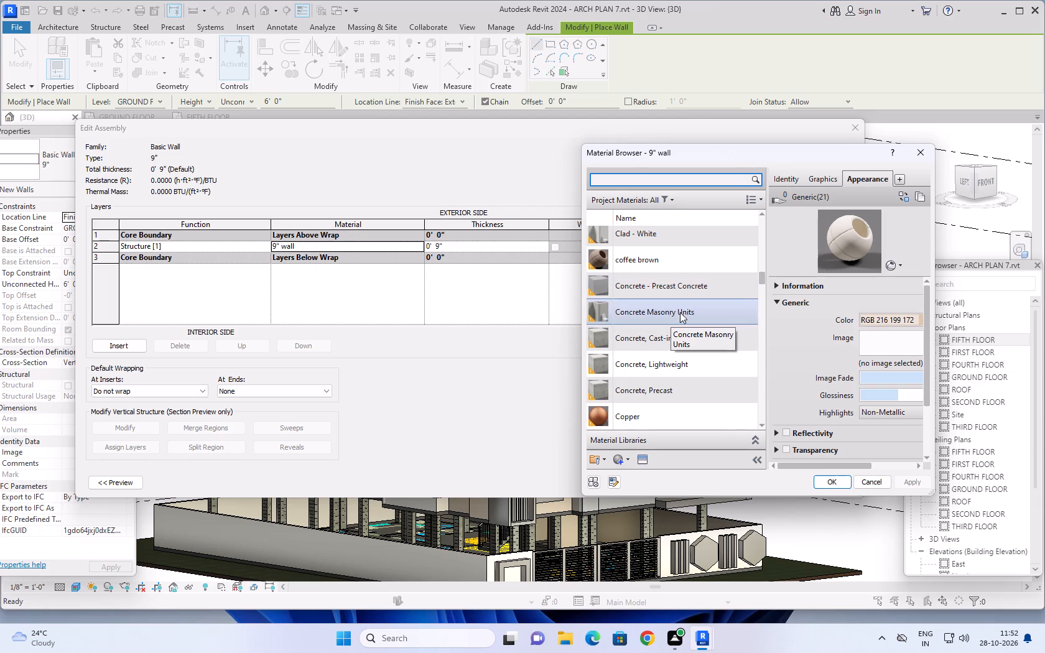
pyautogui.scroll(-3, 665, 361)
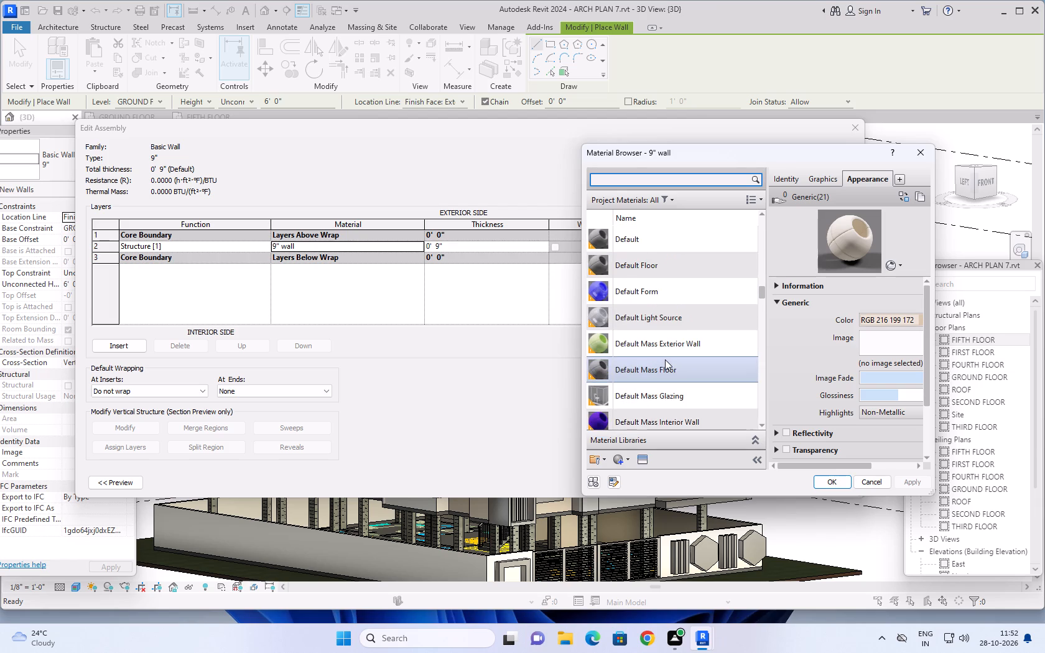
pyautogui.scroll(-3, 665, 359)
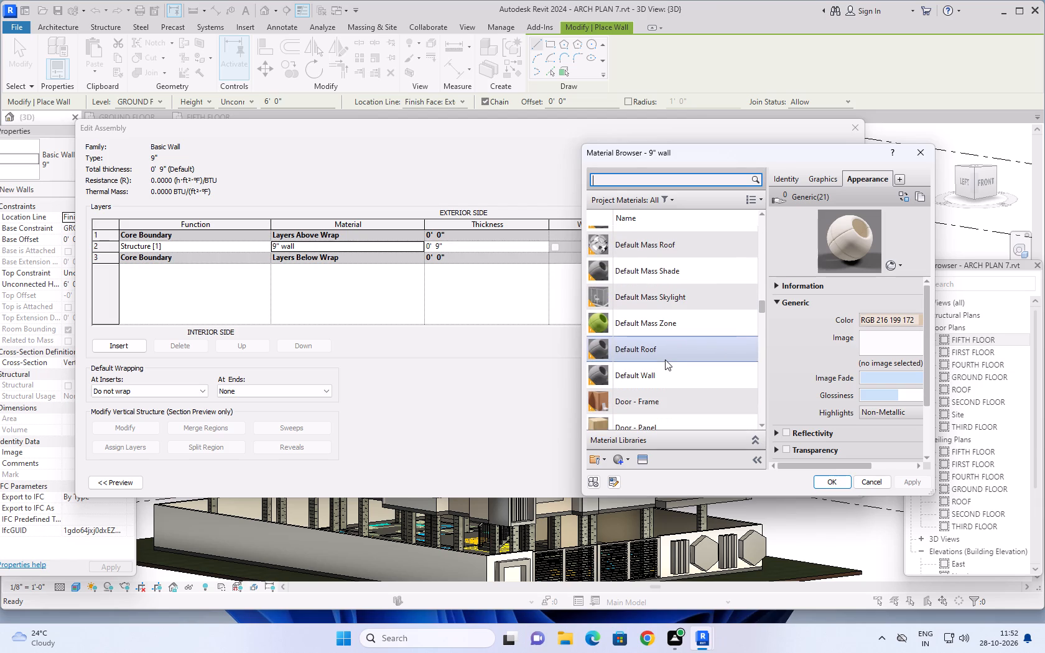
pyautogui.scroll(-5, 676, 343)
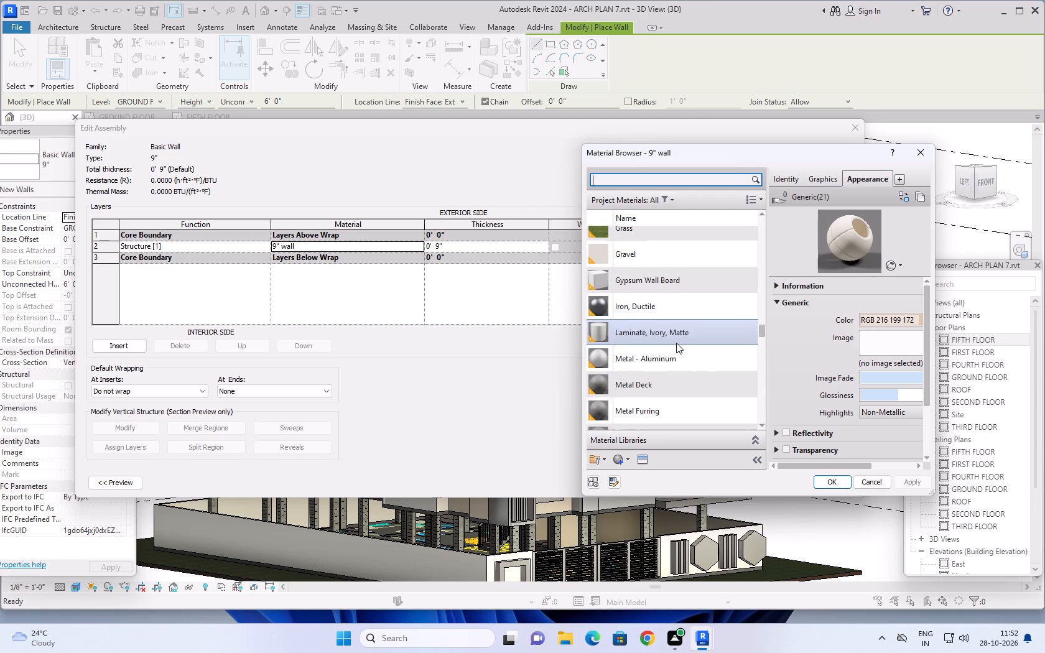
pyautogui.scroll(-16, 676, 343)
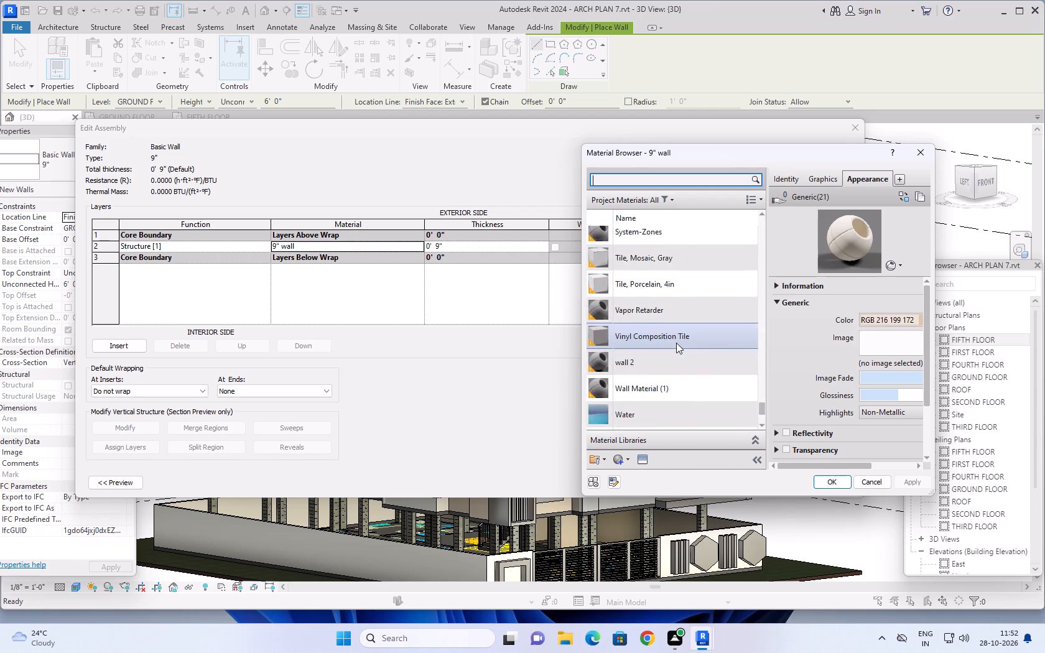
pyautogui.scroll(-3, 676, 343)
pyautogui.scroll(1, 676, 342)
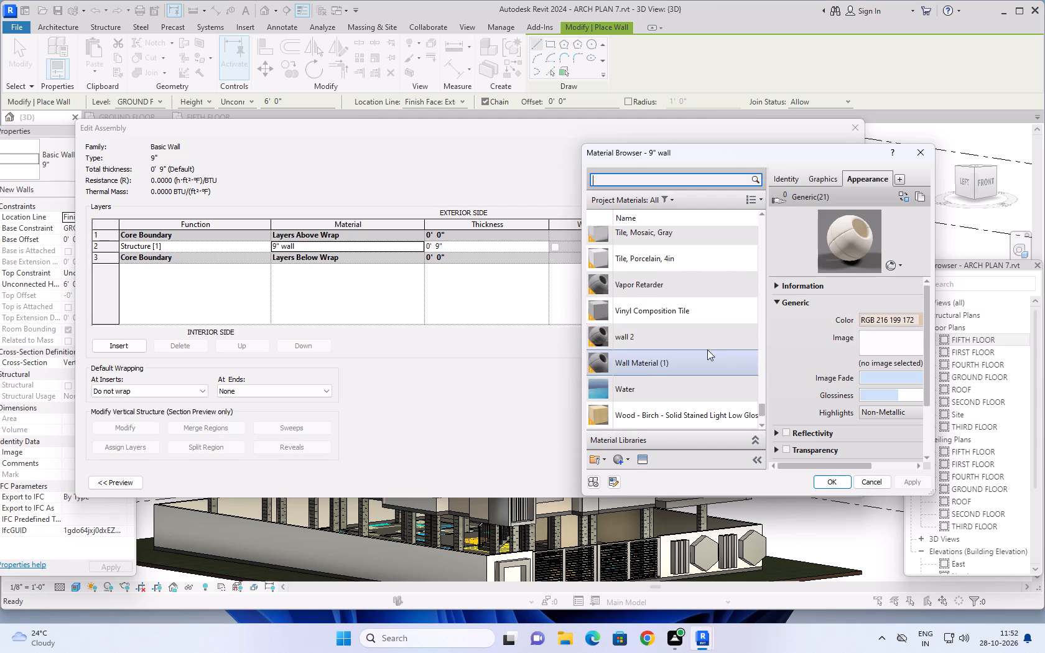
pyautogui.click(694, 339)
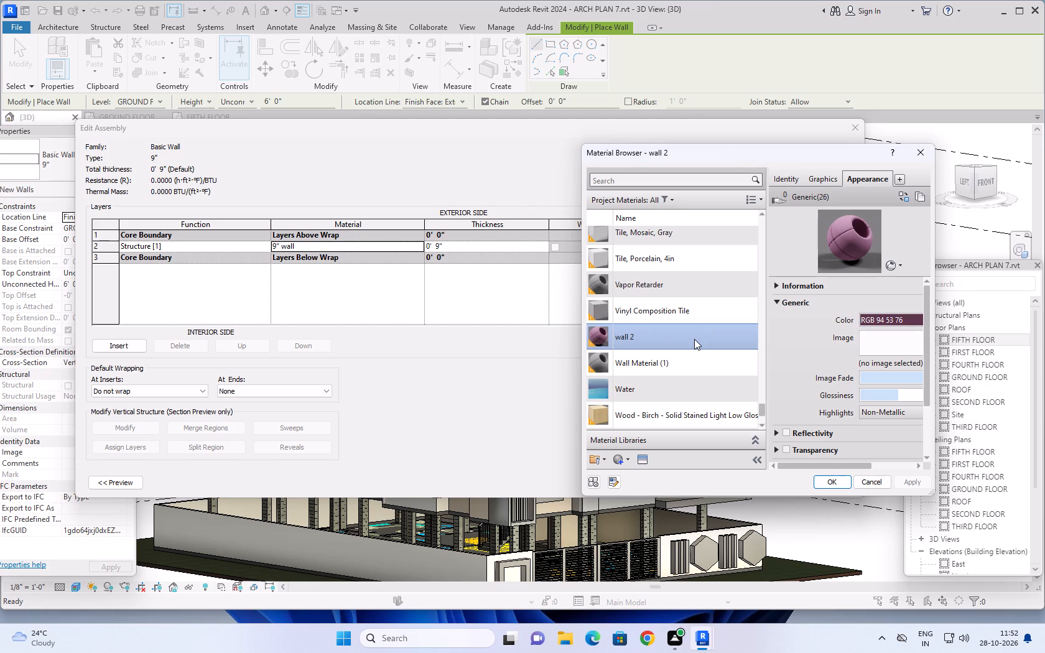
pyautogui.scroll(1, 694, 339)
pyautogui.scroll(-2, 694, 339)
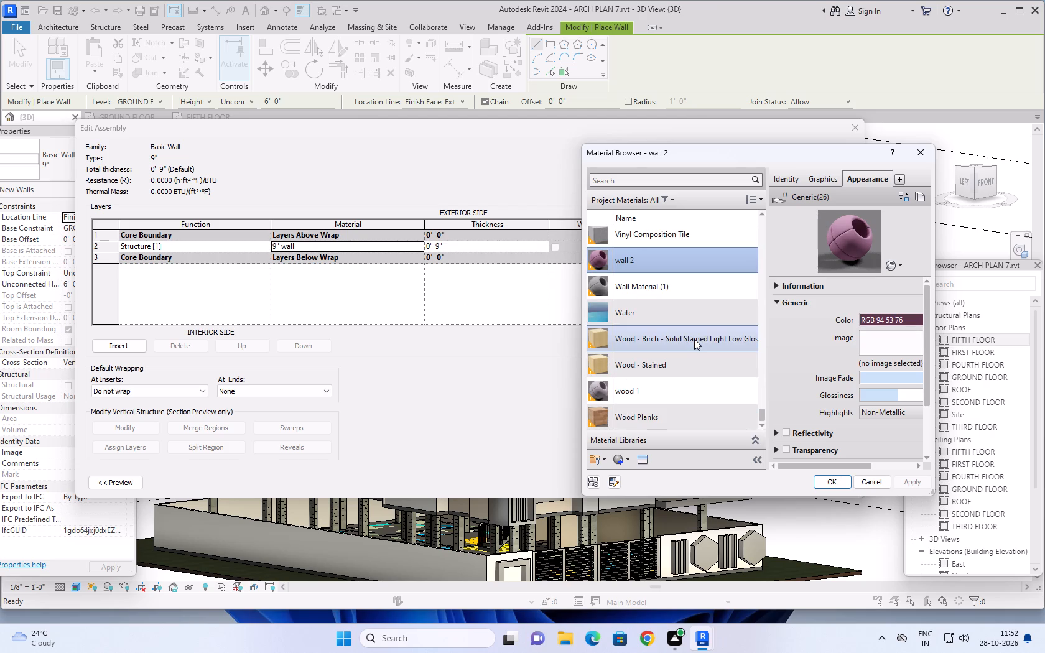
pyautogui.click(687, 382)
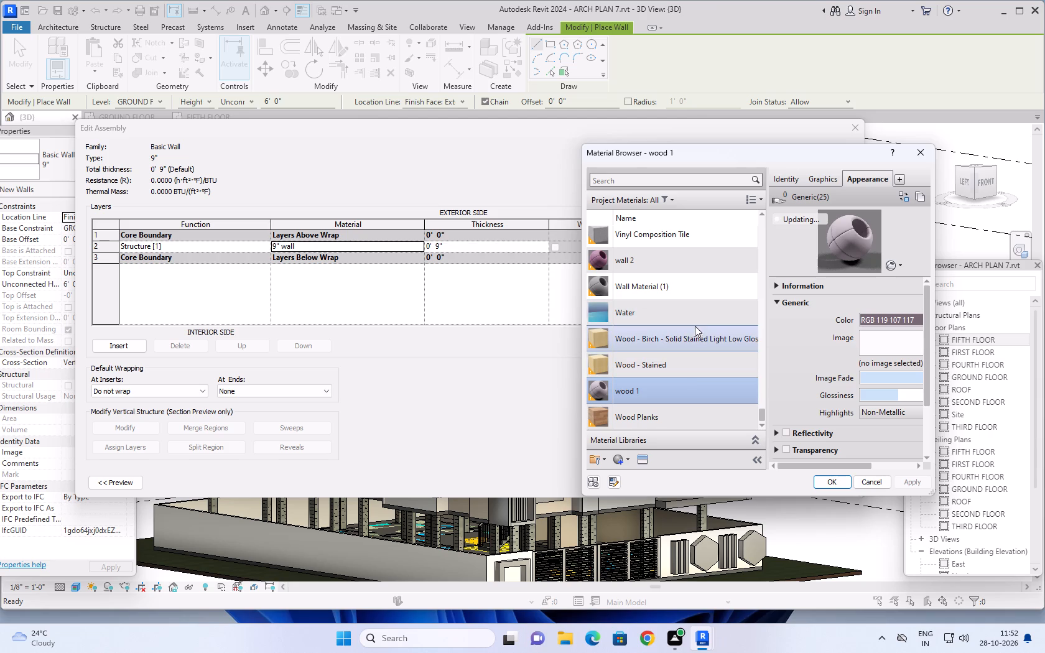
pyautogui.click(839, 481)
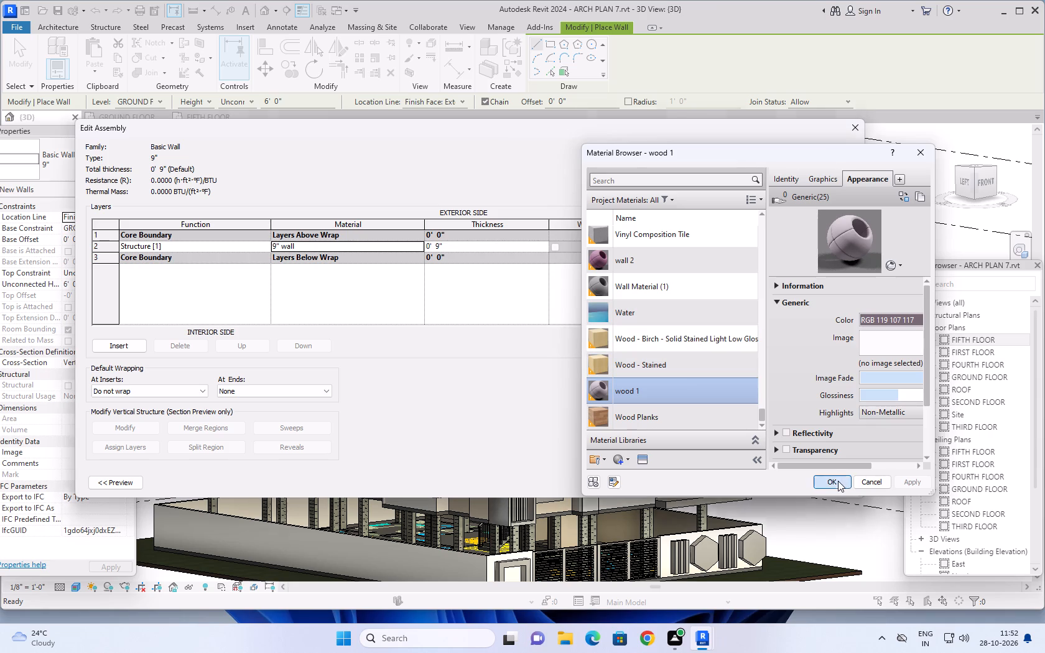
pyautogui.click(710, 468)
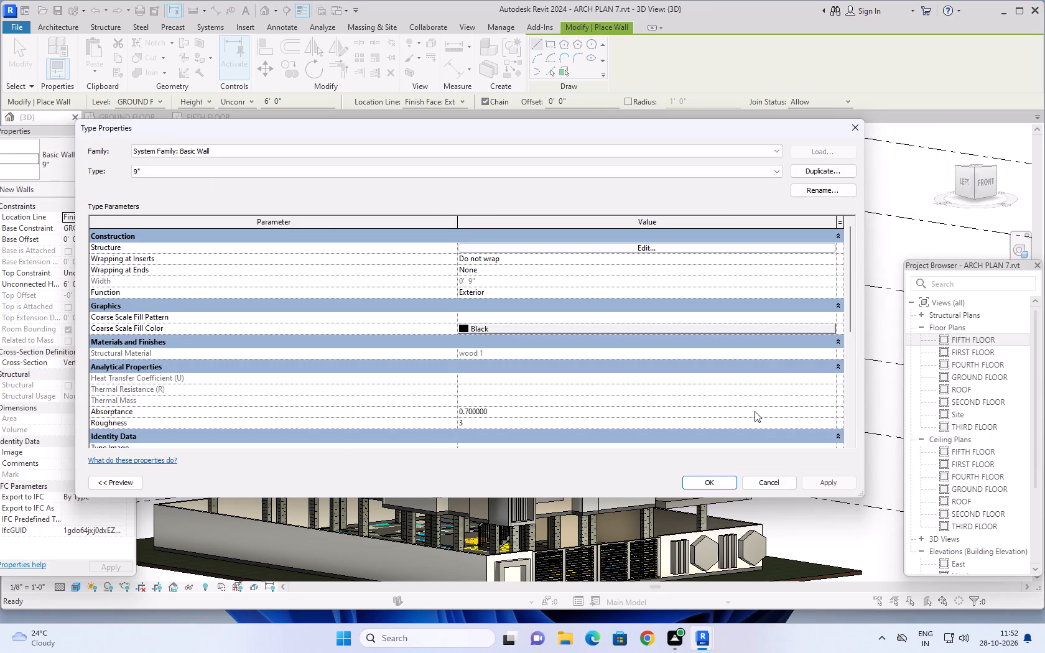
pyautogui.click(825, 485)
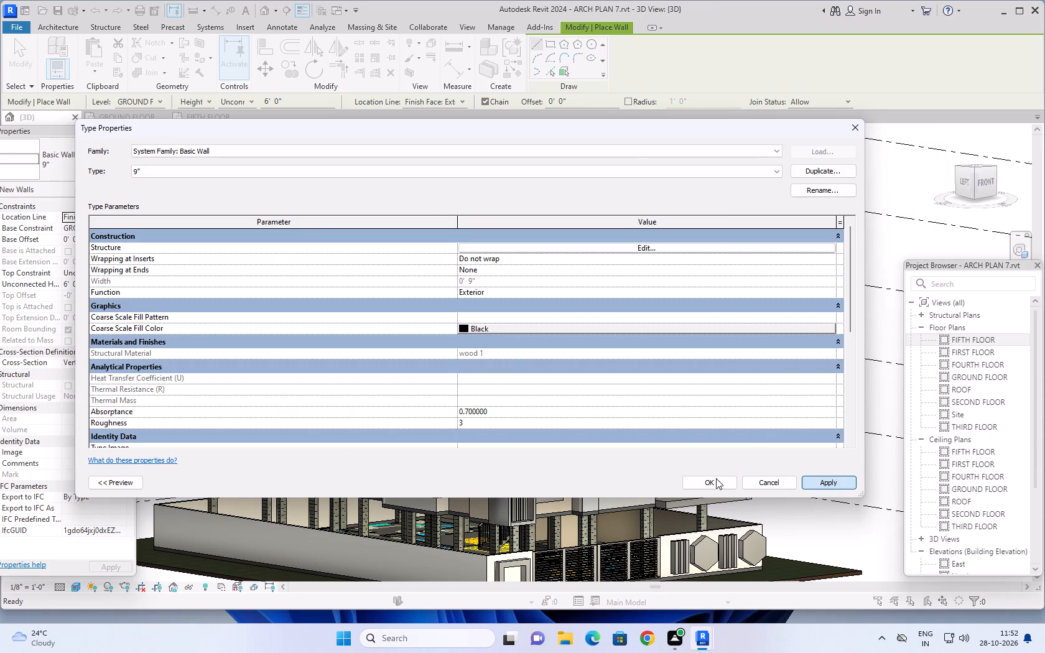
pyautogui.click(715, 481)
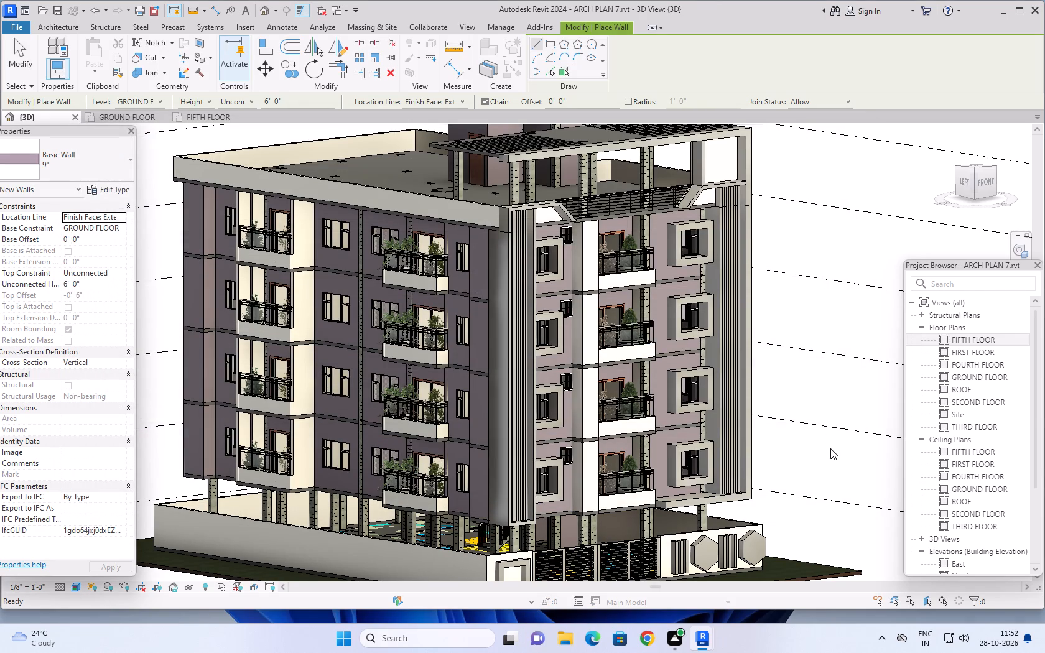
pyautogui.moveTo(838, 394); pyautogui.dragTo(820, 413, button='middle')
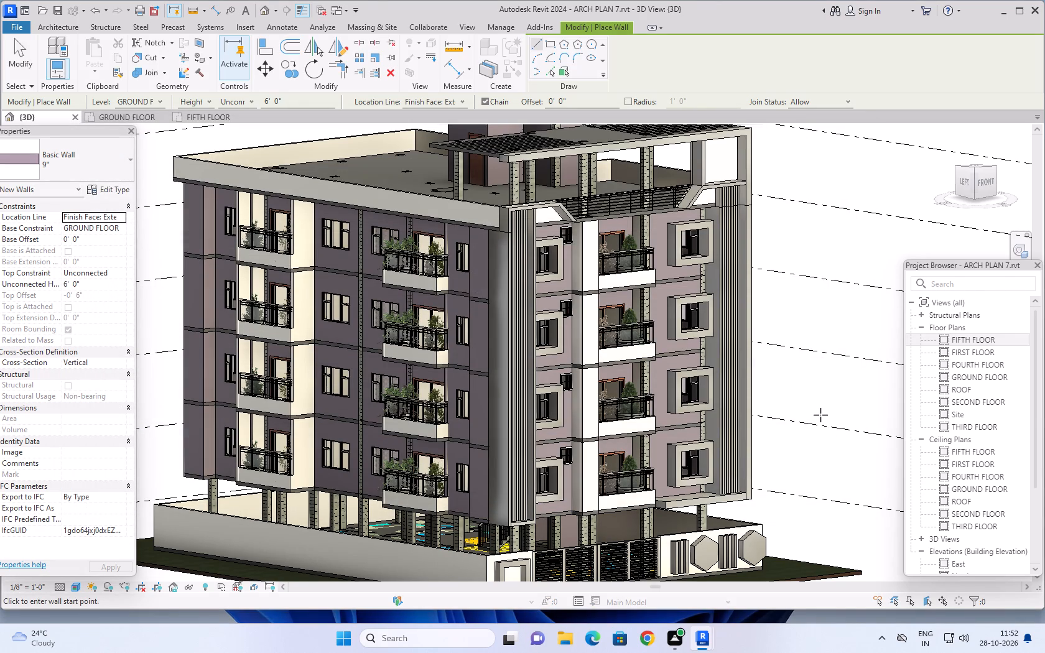
# Examine the left, front and right facades of the apartment building in 3D with the applied 9" wall finish.
pyautogui.moveTo(820, 415); pyautogui.dragTo(773, 378, button='middle')
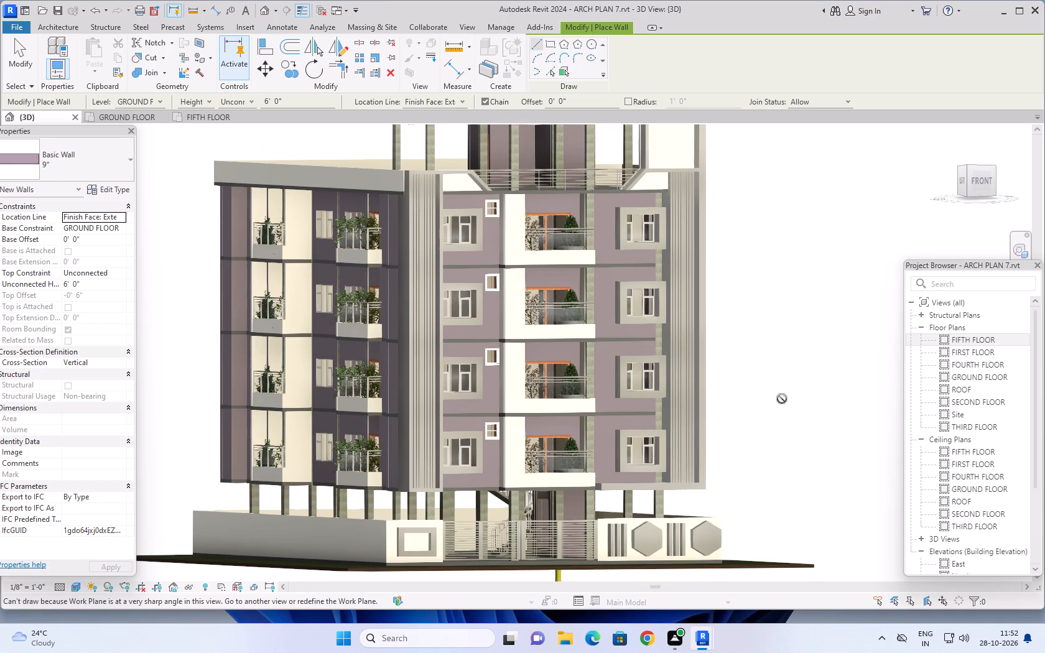
pyautogui.moveTo(775, 368); pyautogui.dragTo(813, 426, button='middle')
pyautogui.keyDown('shift'); pyautogui.moveTo(827, 432); pyautogui.dragTo(878, 435, button='middle'); pyautogui.keyUp('shift')
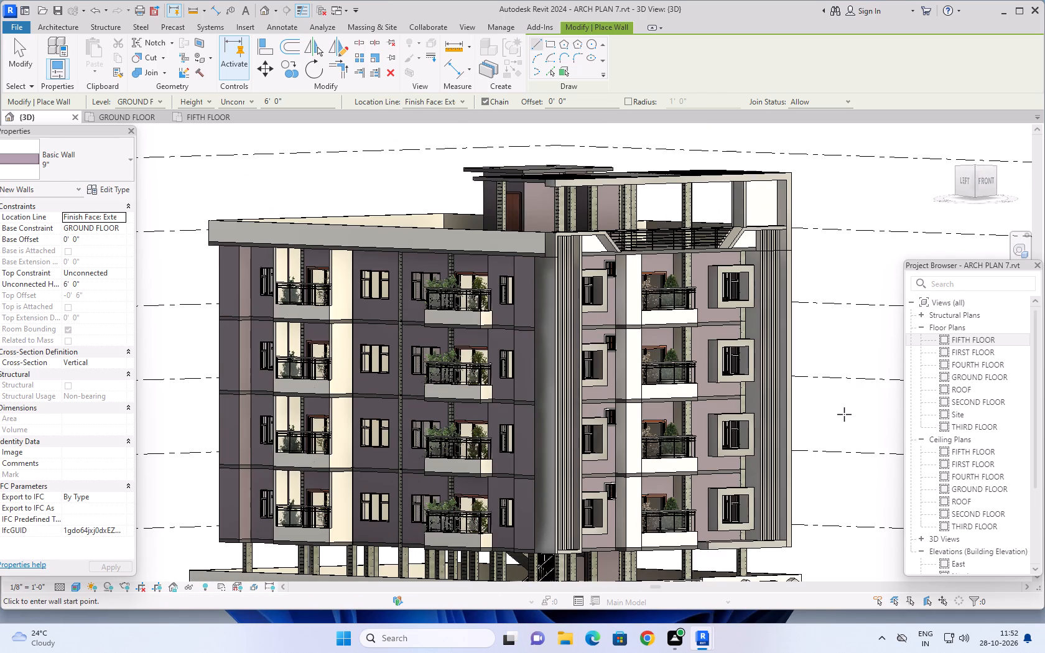
pyautogui.keyDown('shift'); pyautogui.moveTo(373, 445); pyautogui.dragTo(464, 467, button='middle'); pyautogui.keyUp('shift')
pyautogui.keyDown('shift'); pyautogui.moveTo(464, 467); pyautogui.dragTo(493, 469, button='middle'); pyautogui.keyUp('shift')
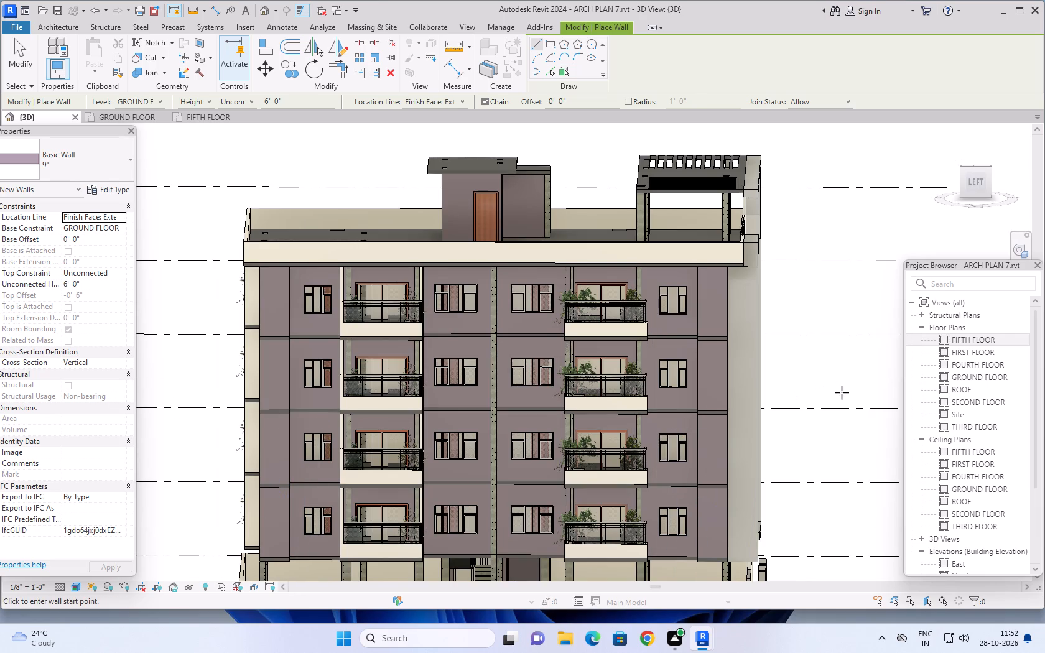
pyautogui.keyDown('shift'); pyautogui.moveTo(832, 396); pyautogui.dragTo(547, 415, button='middle'); pyautogui.keyUp('shift')
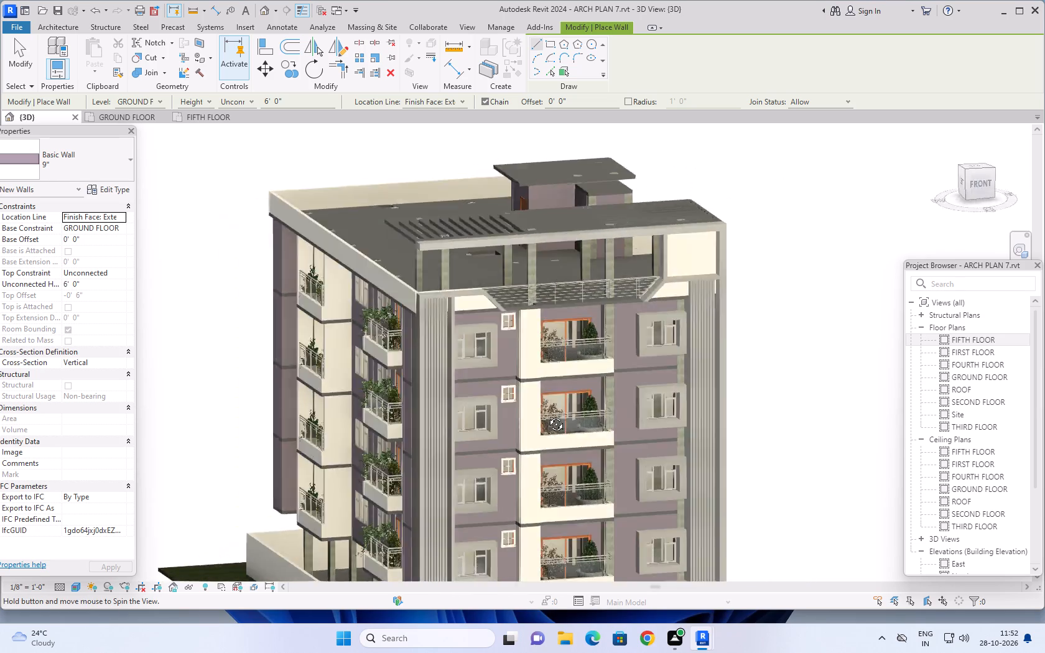
pyautogui.keyDown('shift'); pyautogui.moveTo(547, 415); pyautogui.dragTo(452, 386, button='middle'); pyautogui.keyUp('shift')
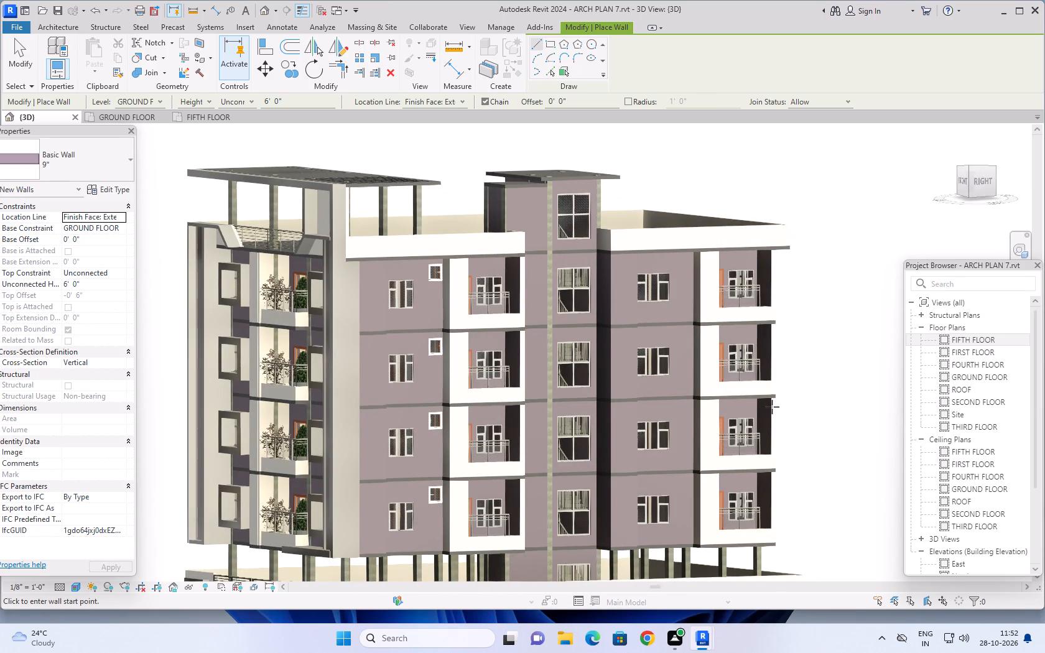
pyautogui.scroll(-2, 798, 407)
pyautogui.moveTo(825, 417); pyautogui.dragTo(838, 394, button='middle')
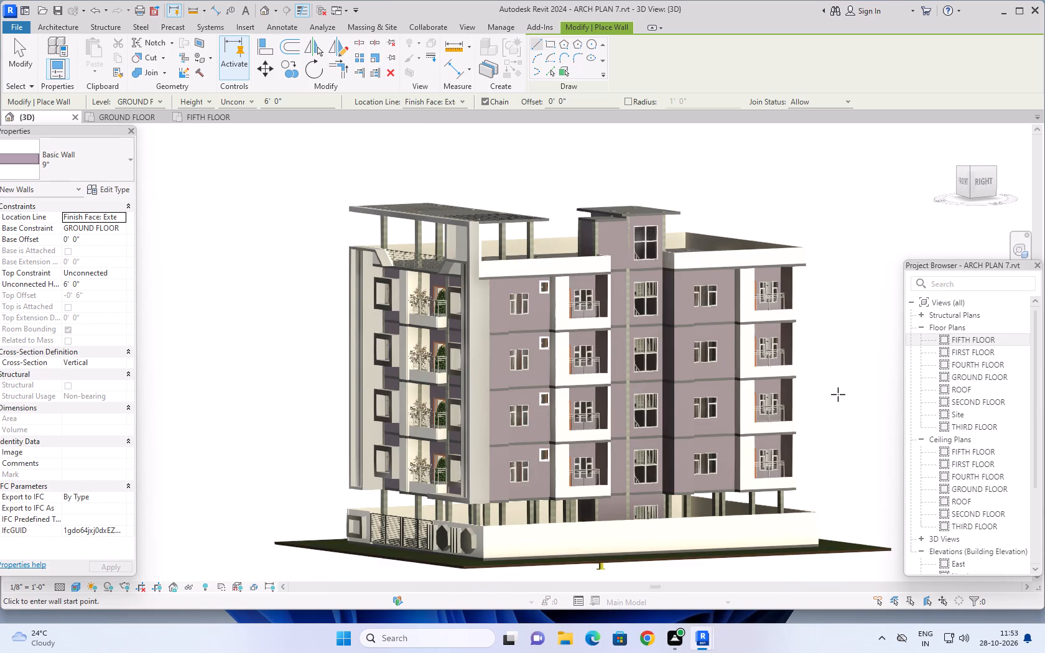
pyautogui.keyDown('shift'); pyautogui.moveTo(838, 394); pyautogui.dragTo(840, 401, button='middle'); pyautogui.keyUp('shift')
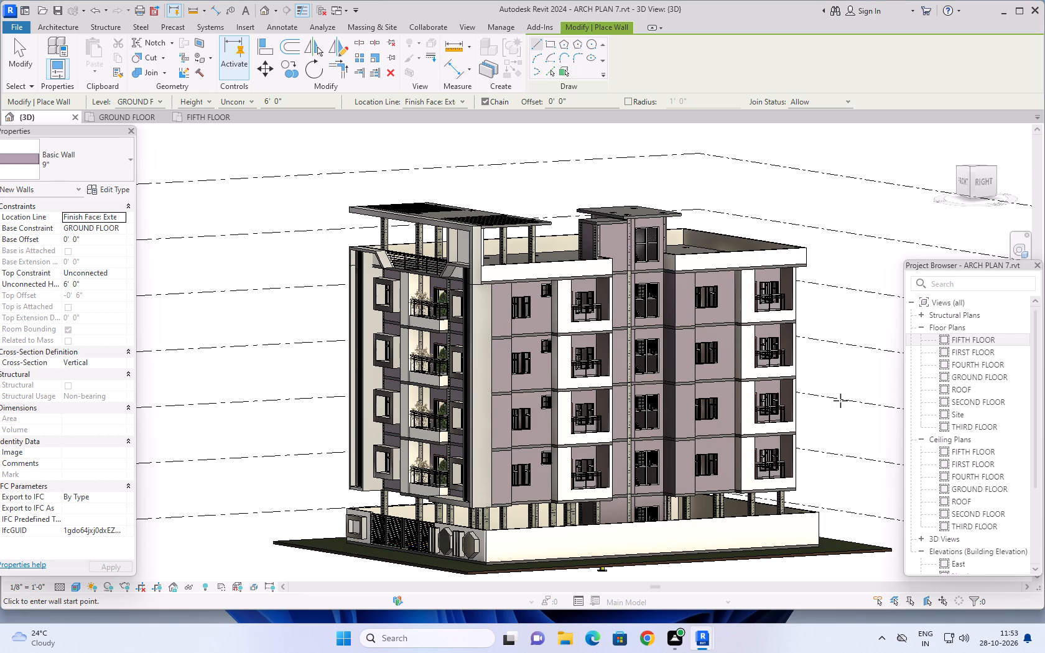
pyautogui.scroll(-2, 752, 211)
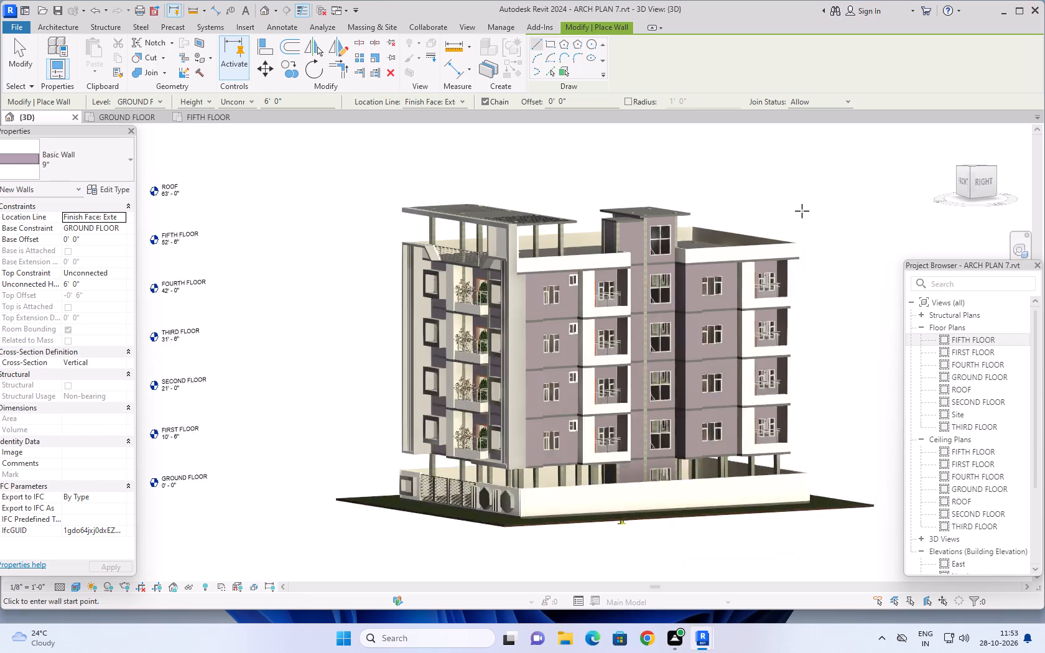
# Examine the whole building's massing and the front corner's balconies, window frames and roof pergola in the 3D view.
pyautogui.moveTo(808, 201); pyautogui.dragTo(759, 231, button='middle')
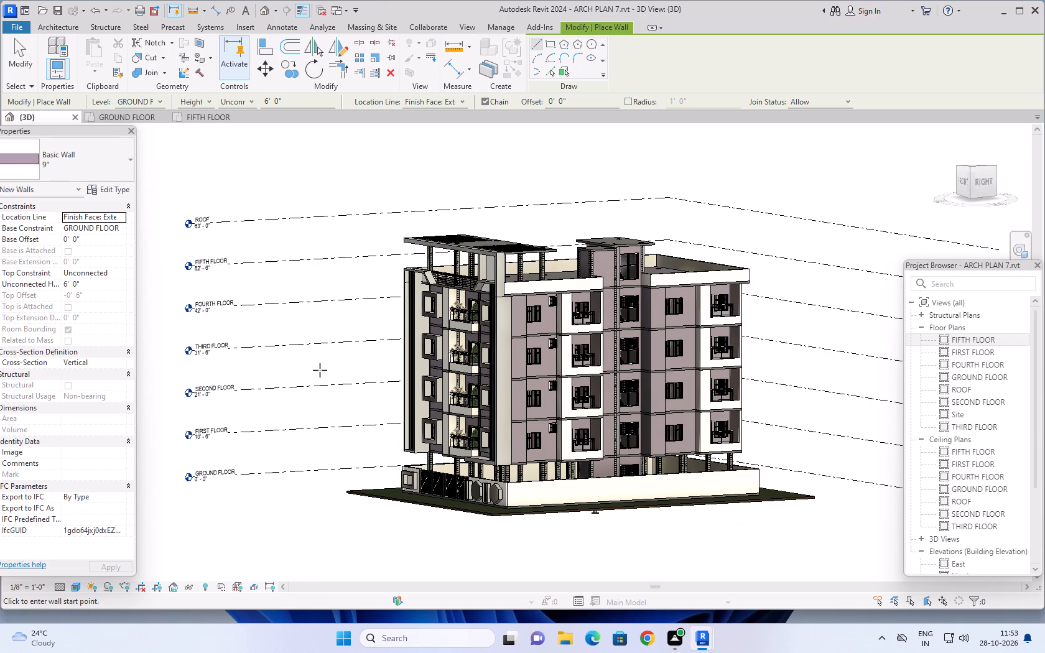
pyautogui.keyDown('shift'); pyautogui.moveTo(313, 368); pyautogui.dragTo(513, 385, button='middle'); pyautogui.keyUp('shift')
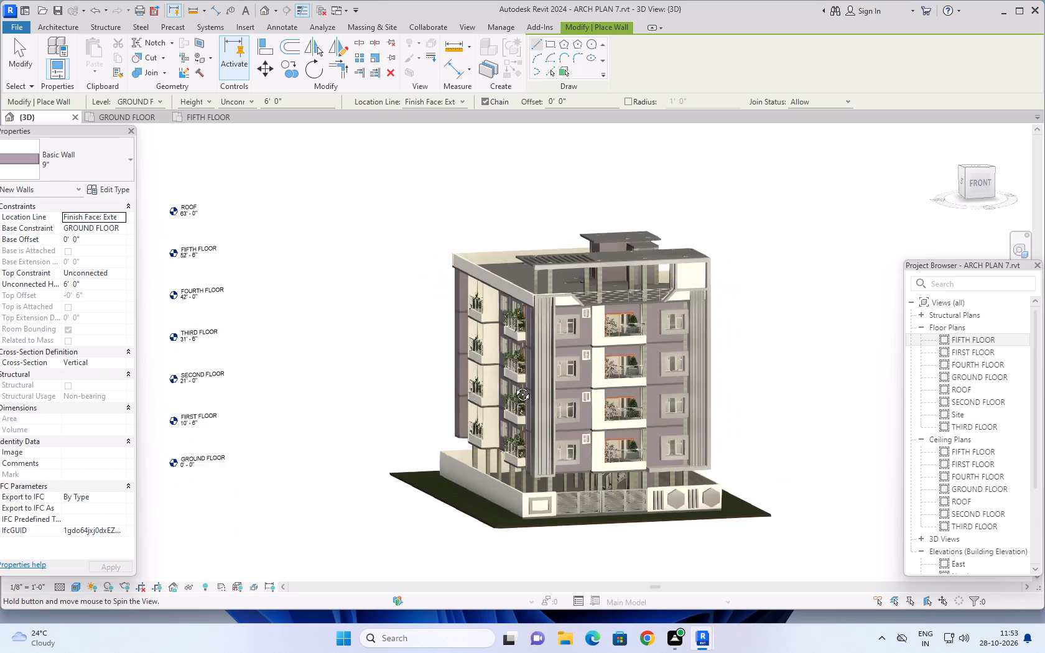
pyautogui.keyDown('shift'); pyautogui.moveTo(513, 385); pyautogui.dragTo(547, 377, button='middle'); pyautogui.keyUp('shift')
pyautogui.moveTo(798, 329); pyautogui.dragTo(774, 366, button='middle')
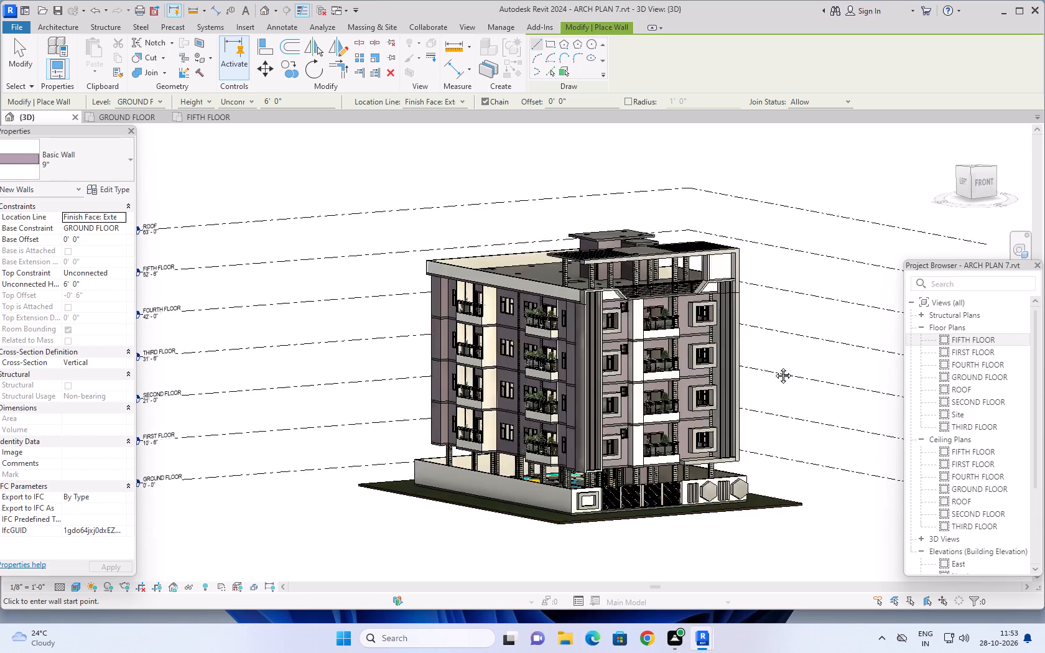
pyautogui.moveTo(774, 366); pyautogui.dragTo(761, 388, button='middle')
pyautogui.keyDown('shift'); pyautogui.moveTo(742, 391); pyautogui.dragTo(761, 364, button='middle'); pyautogui.keyUp('shift')
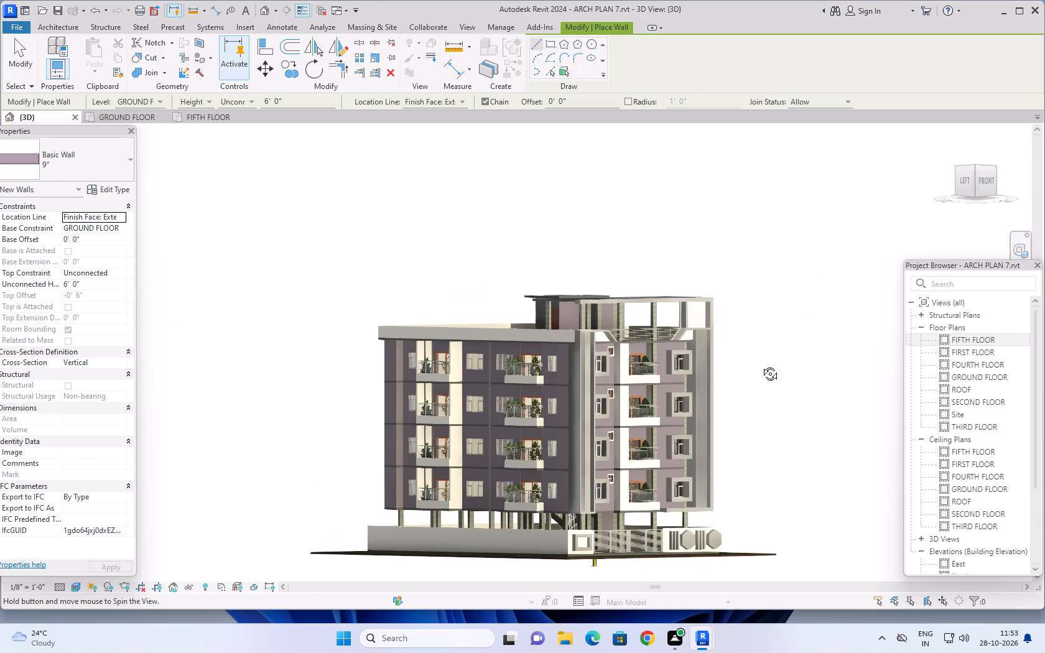
pyautogui.keyDown('shift'); pyautogui.moveTo(761, 364); pyautogui.dragTo(759, 367, button='middle'); pyautogui.keyUp('shift')
pyautogui.scroll(6, 740, 389)
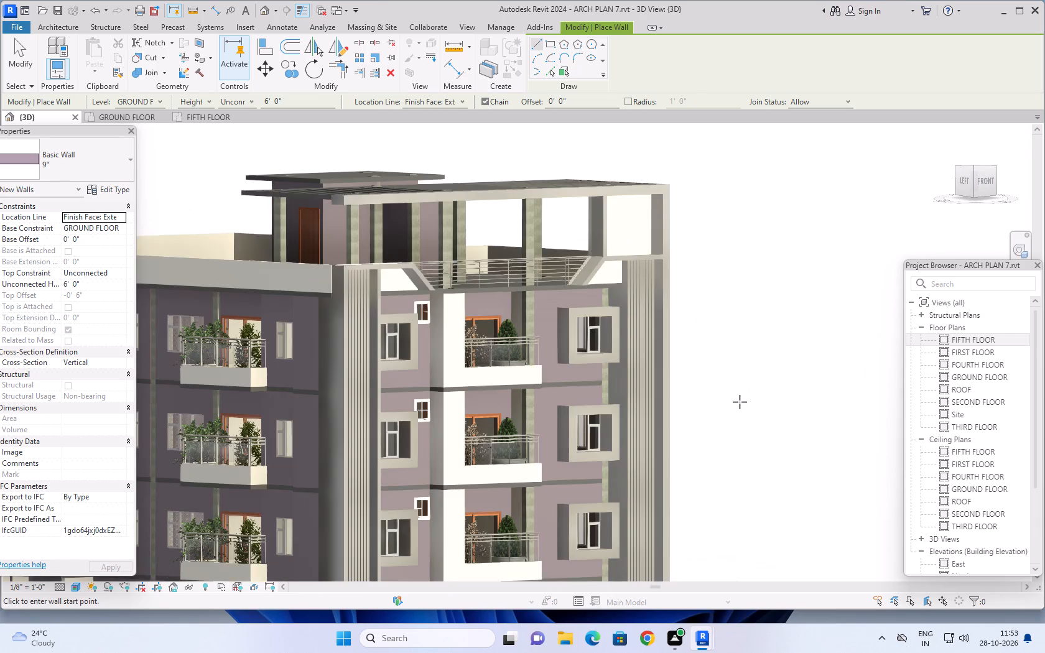
pyautogui.moveTo(736, 404); pyautogui.dragTo(791, 356, button='middle')
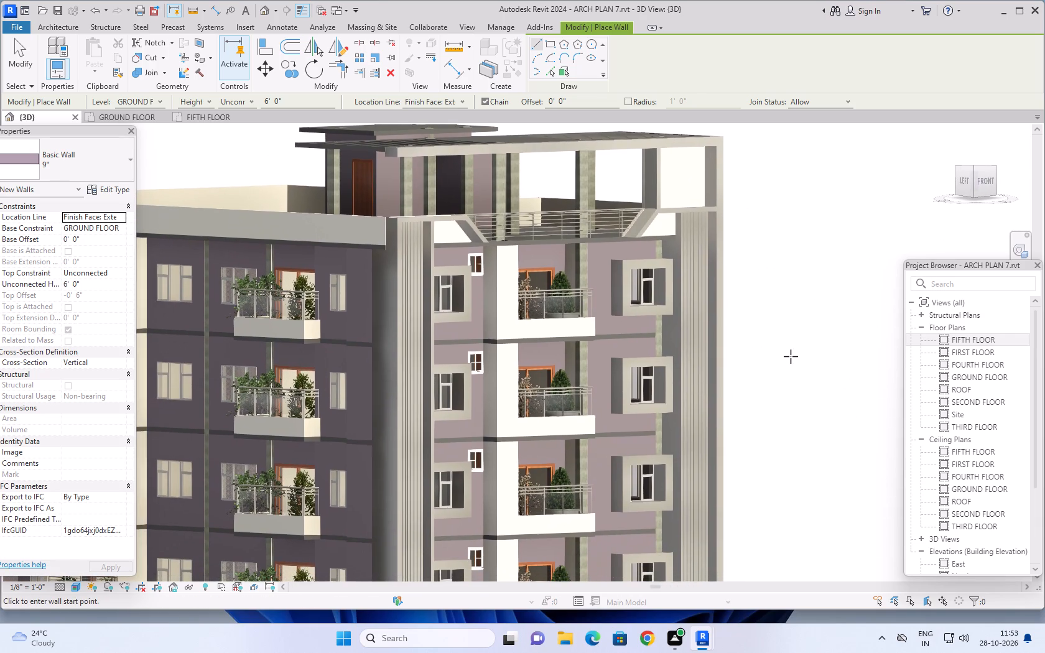
pyautogui.scroll(-2, 791, 356)
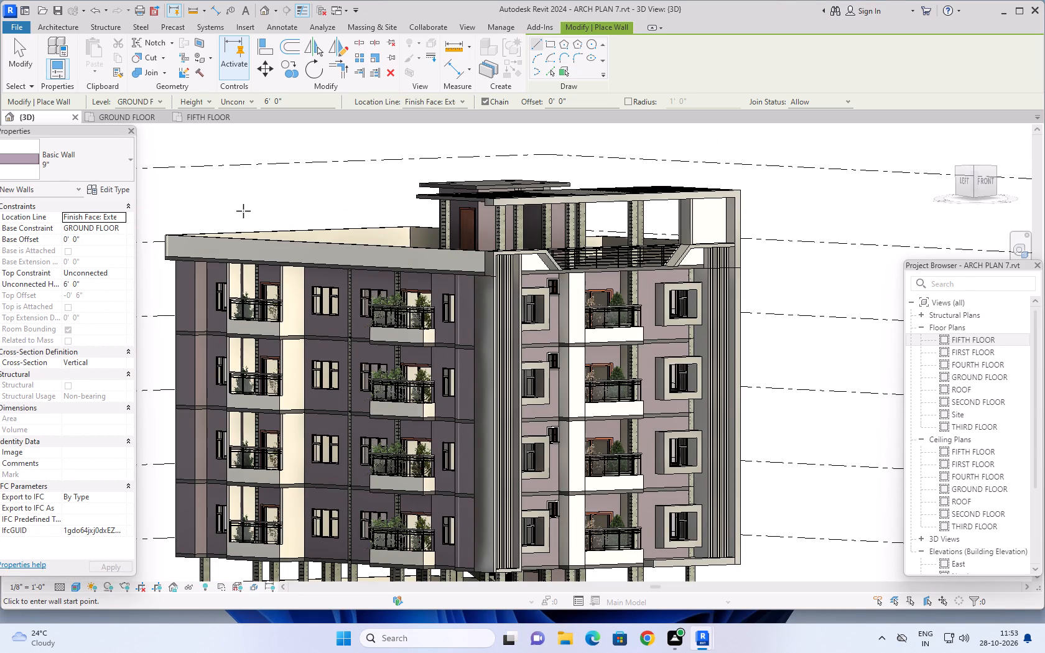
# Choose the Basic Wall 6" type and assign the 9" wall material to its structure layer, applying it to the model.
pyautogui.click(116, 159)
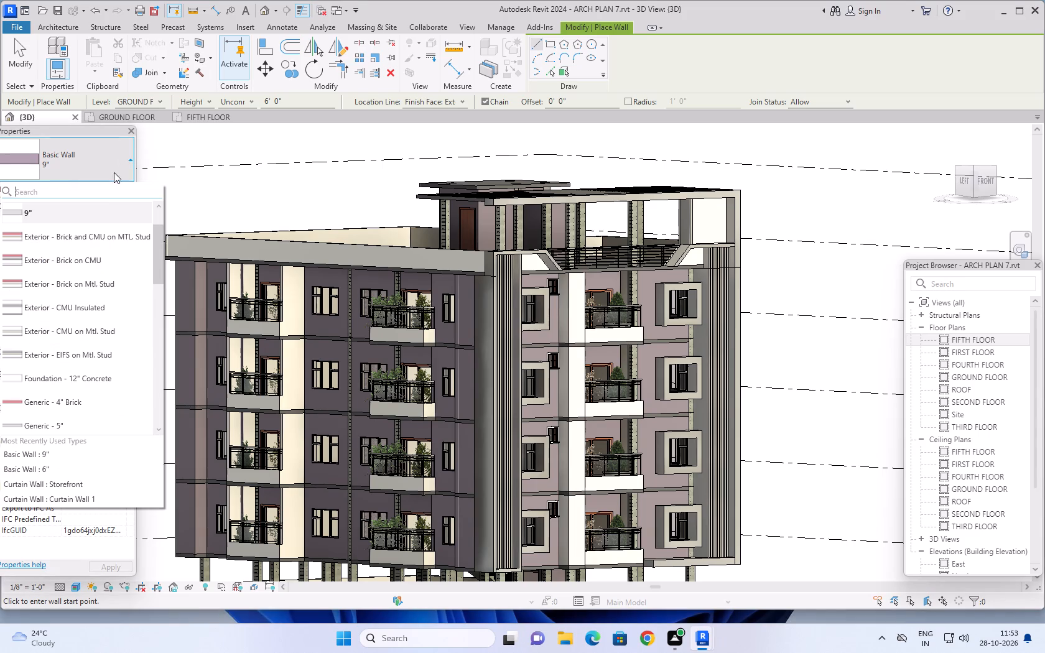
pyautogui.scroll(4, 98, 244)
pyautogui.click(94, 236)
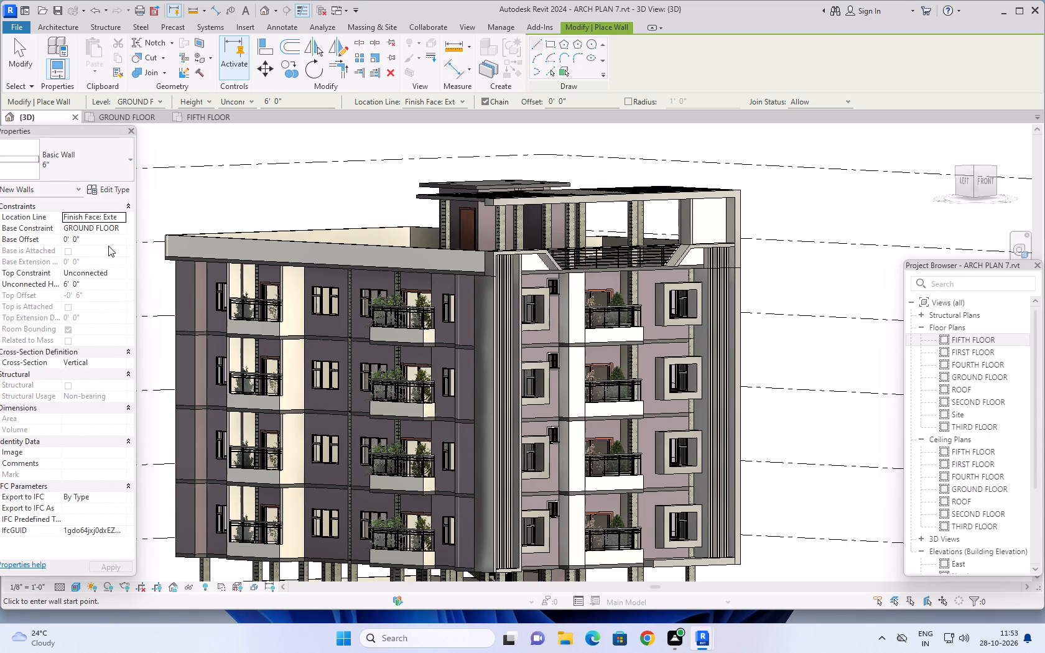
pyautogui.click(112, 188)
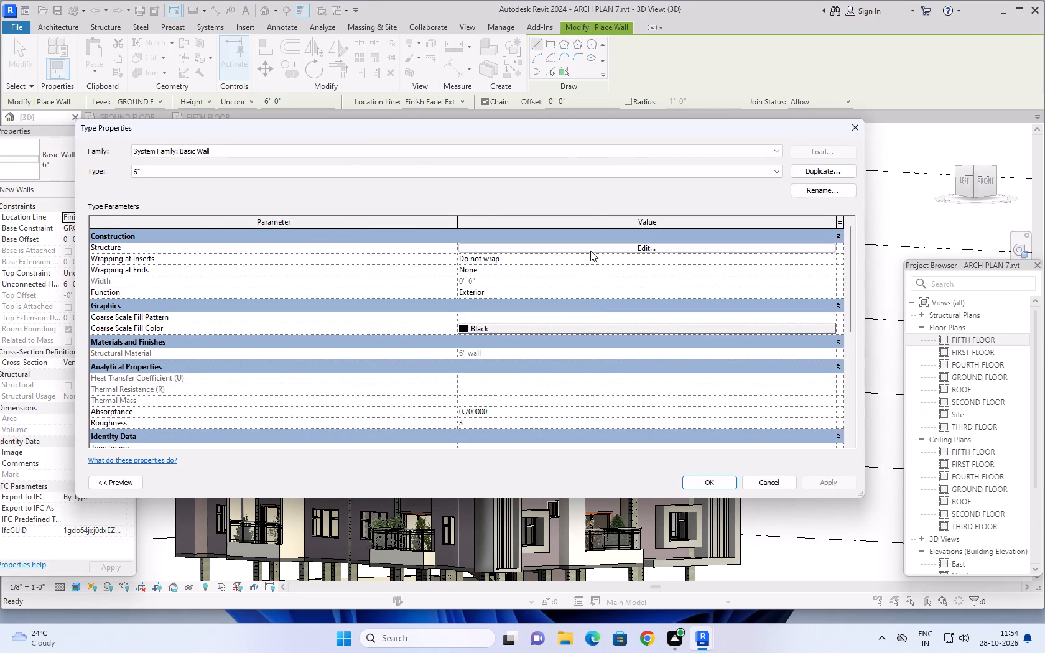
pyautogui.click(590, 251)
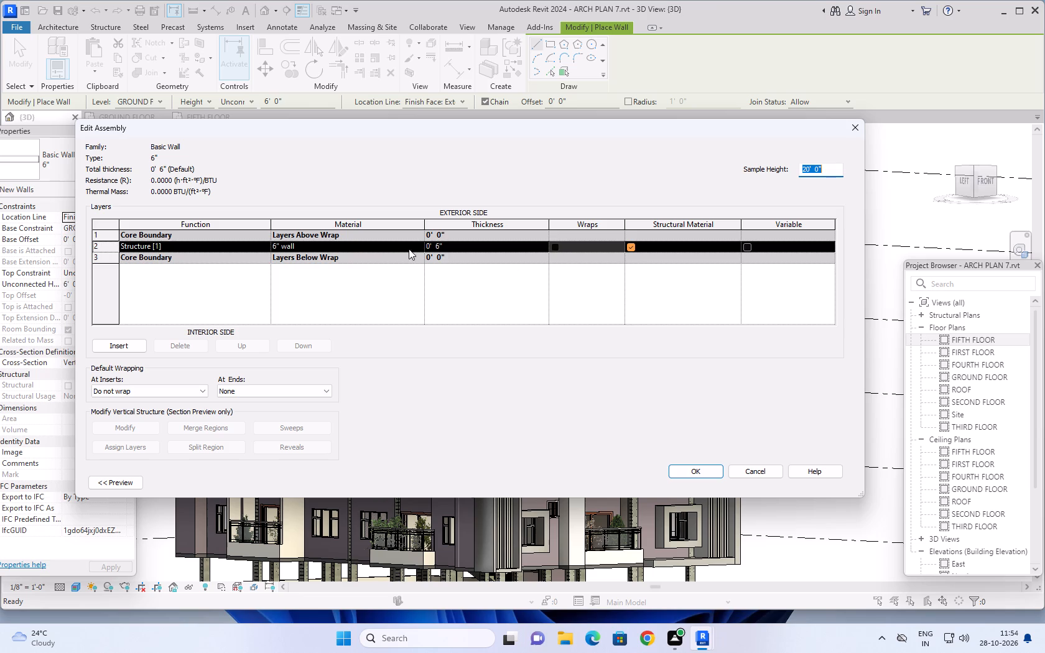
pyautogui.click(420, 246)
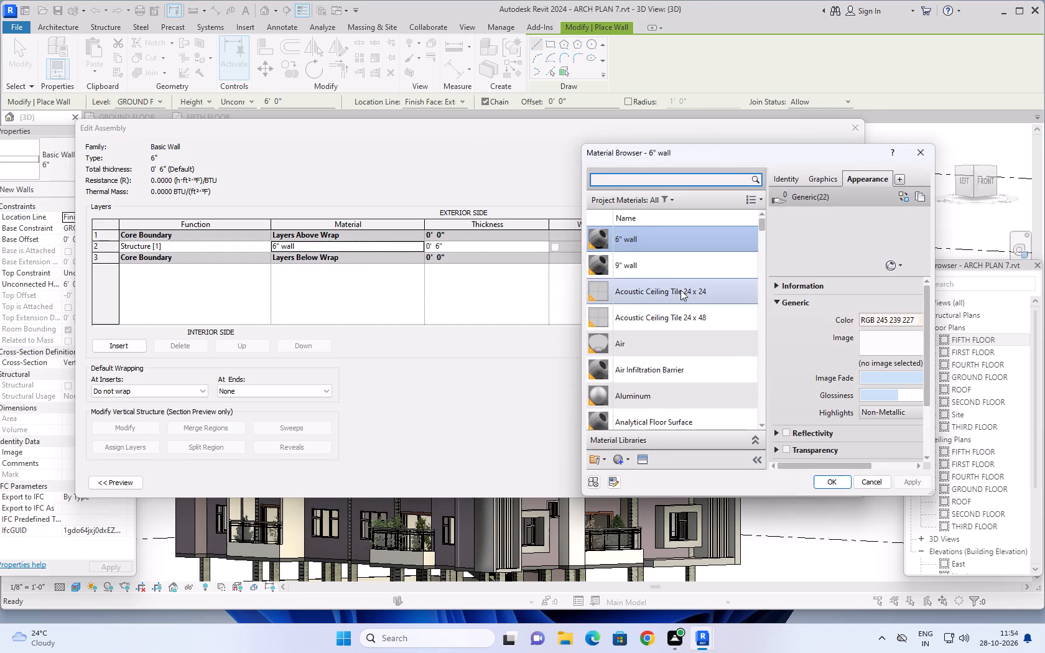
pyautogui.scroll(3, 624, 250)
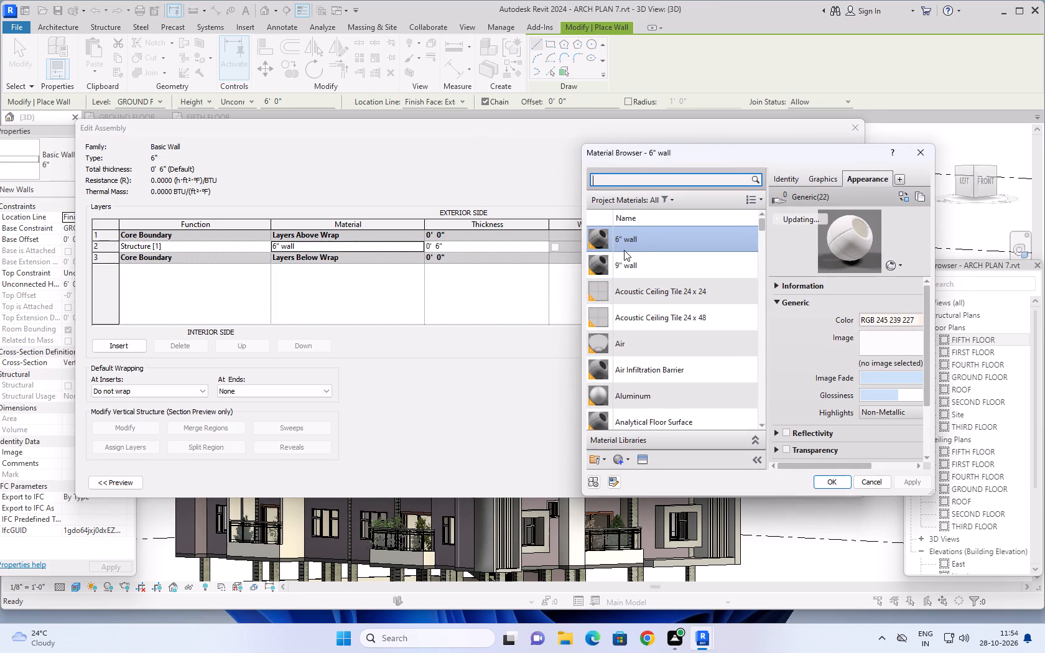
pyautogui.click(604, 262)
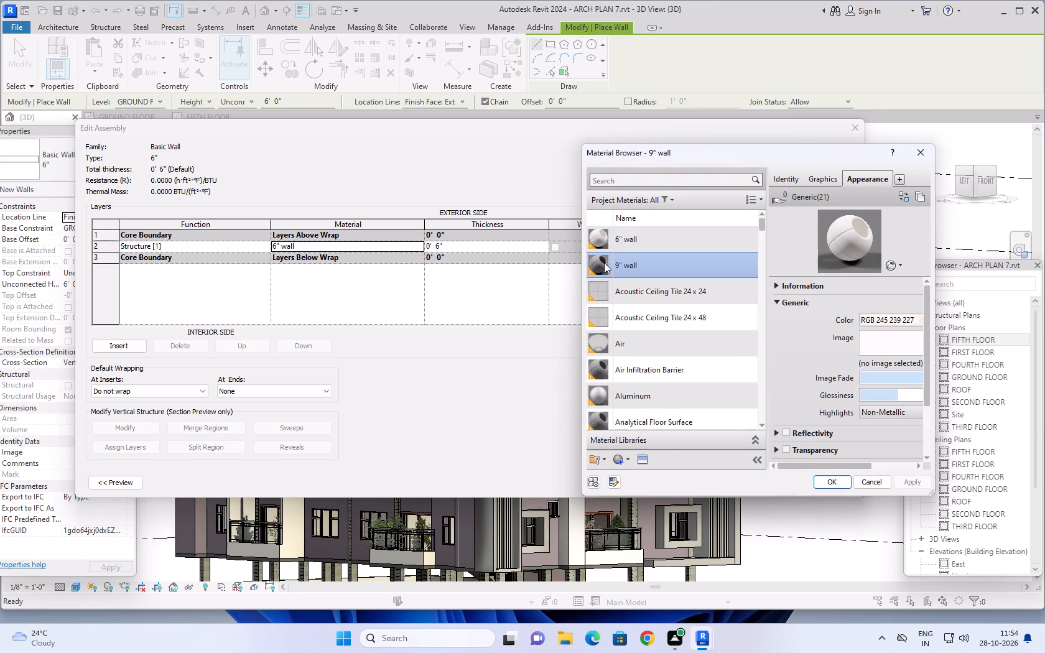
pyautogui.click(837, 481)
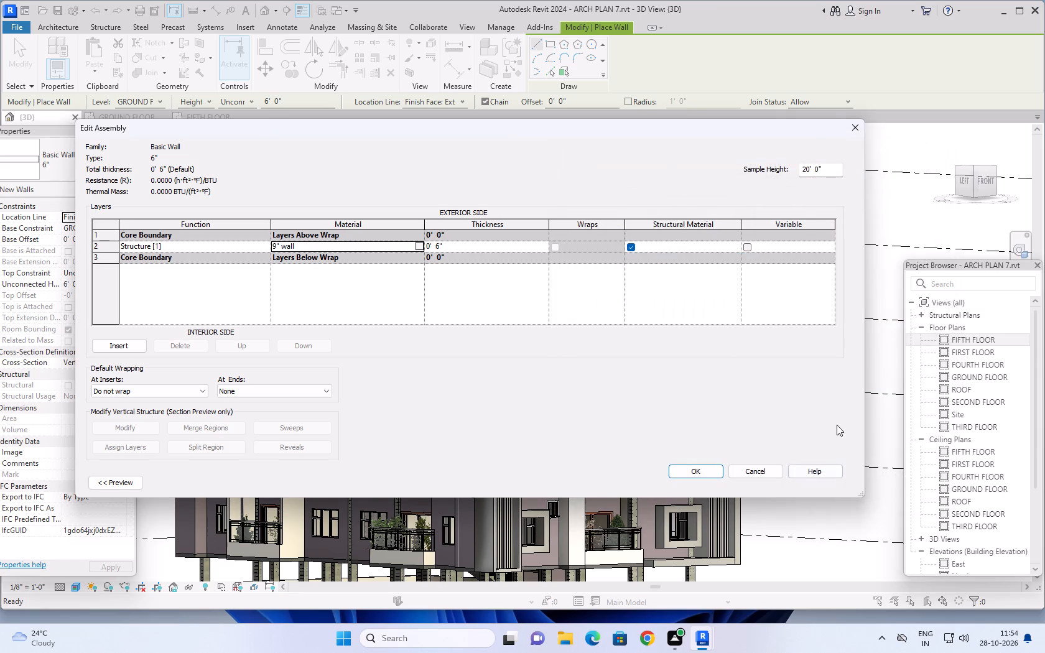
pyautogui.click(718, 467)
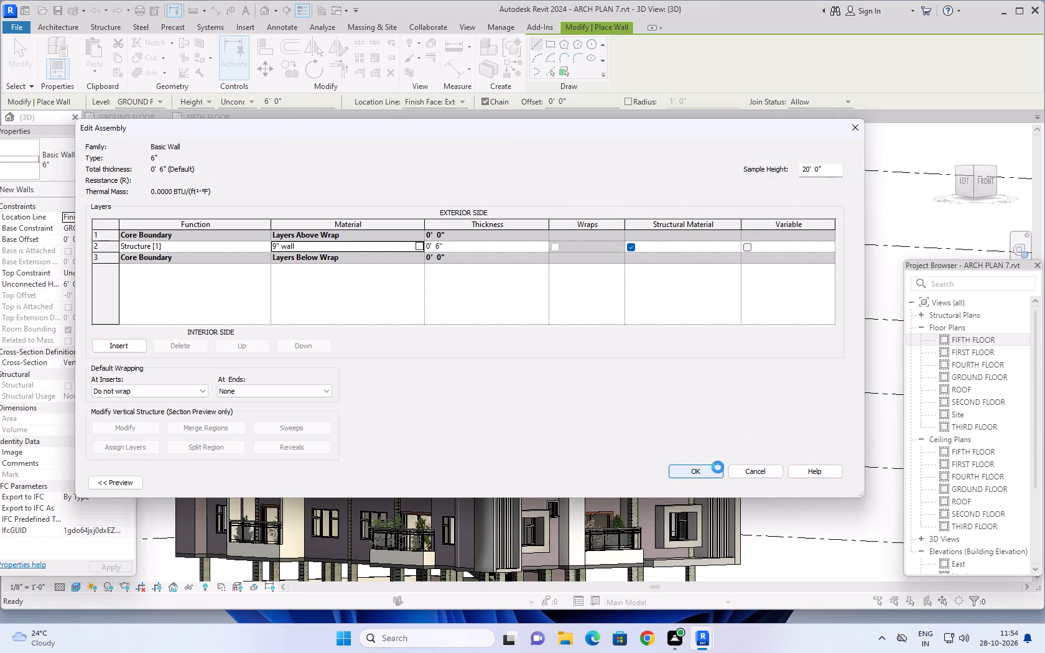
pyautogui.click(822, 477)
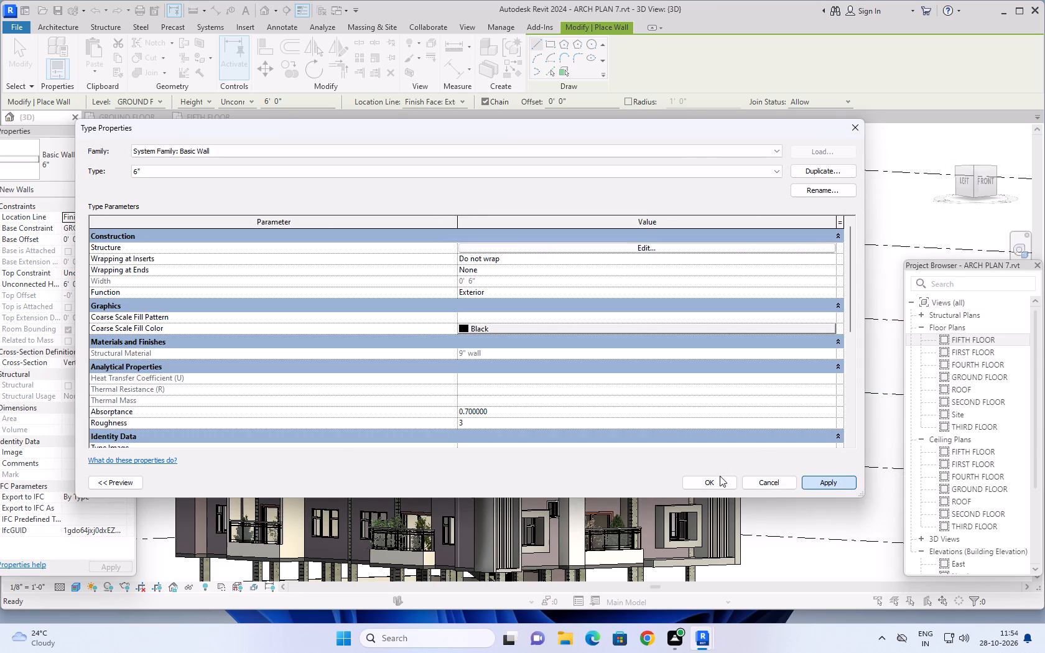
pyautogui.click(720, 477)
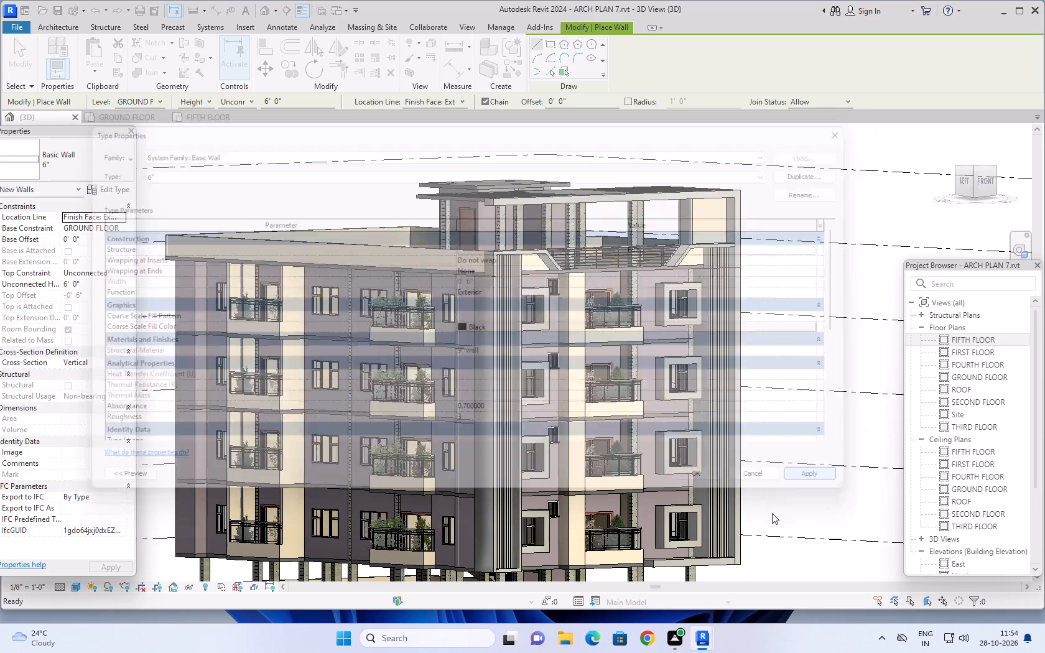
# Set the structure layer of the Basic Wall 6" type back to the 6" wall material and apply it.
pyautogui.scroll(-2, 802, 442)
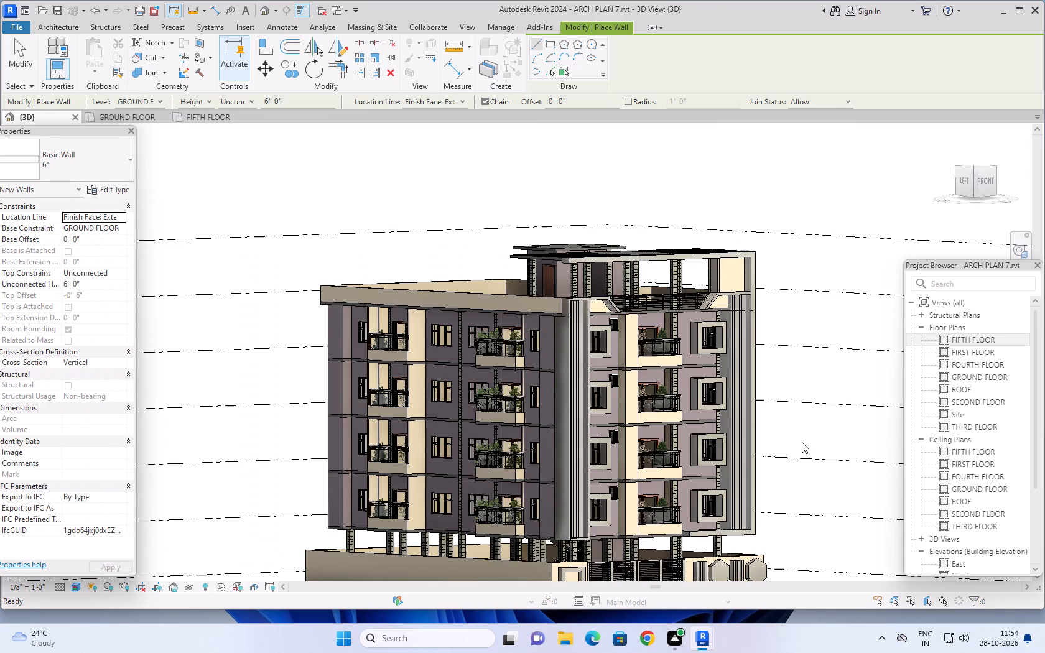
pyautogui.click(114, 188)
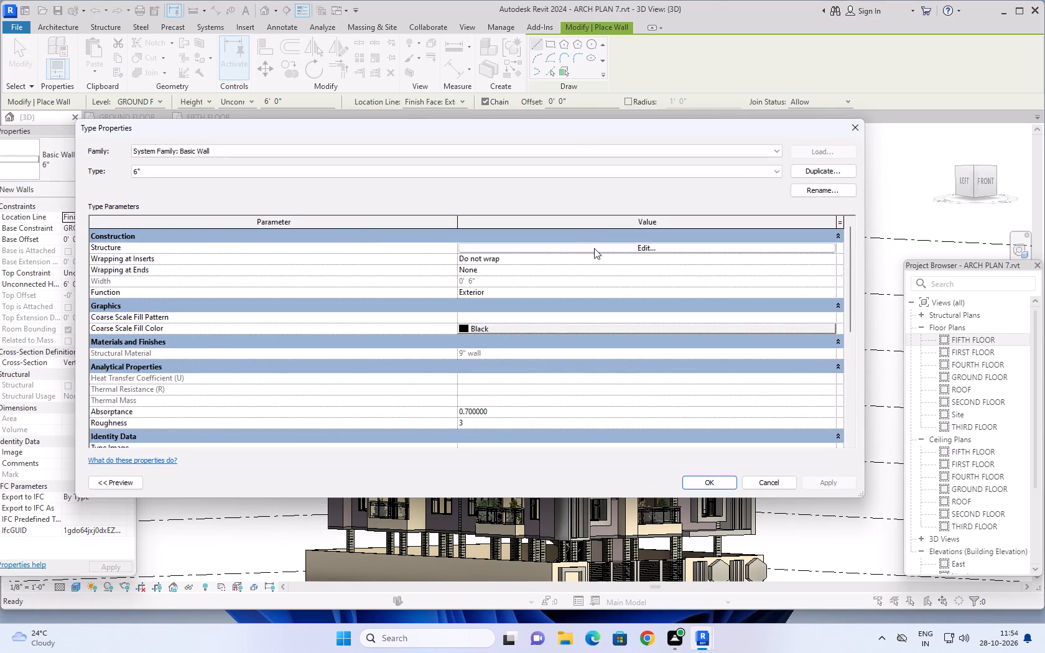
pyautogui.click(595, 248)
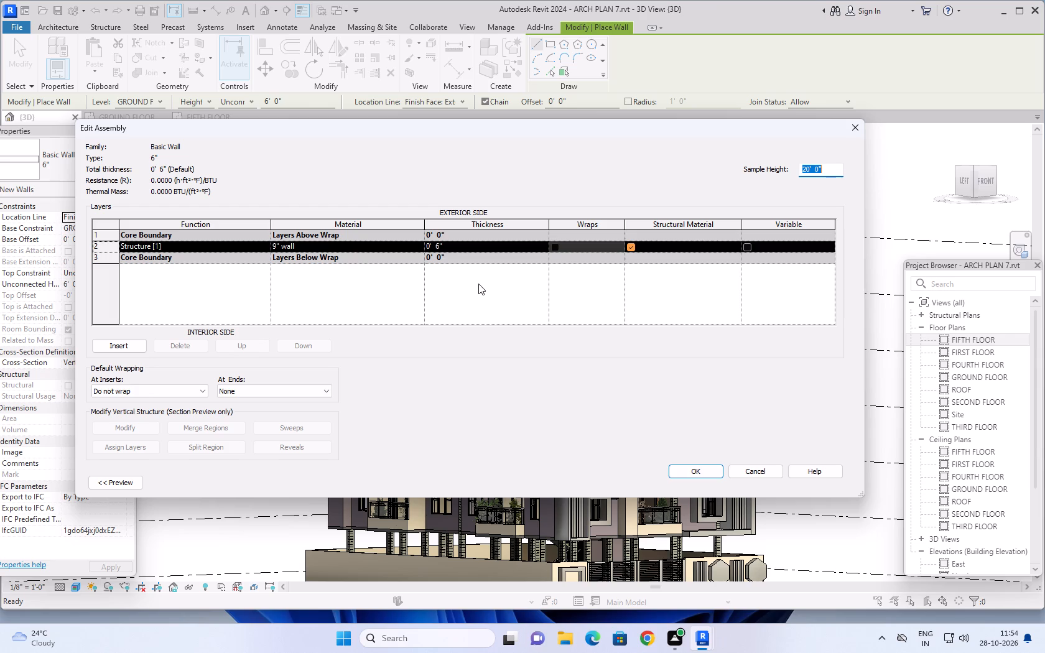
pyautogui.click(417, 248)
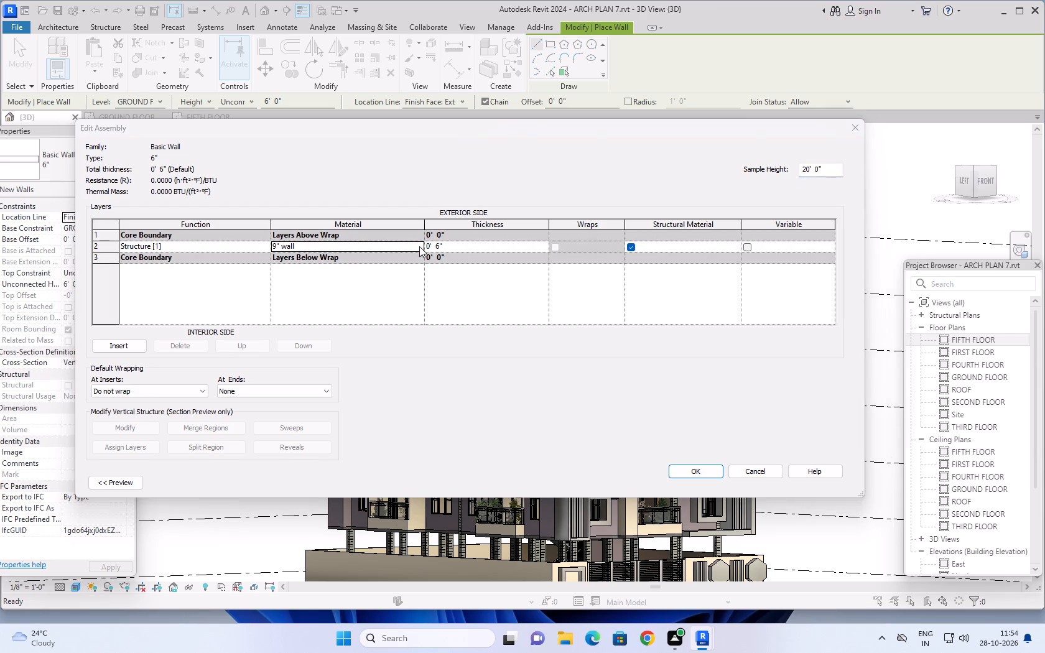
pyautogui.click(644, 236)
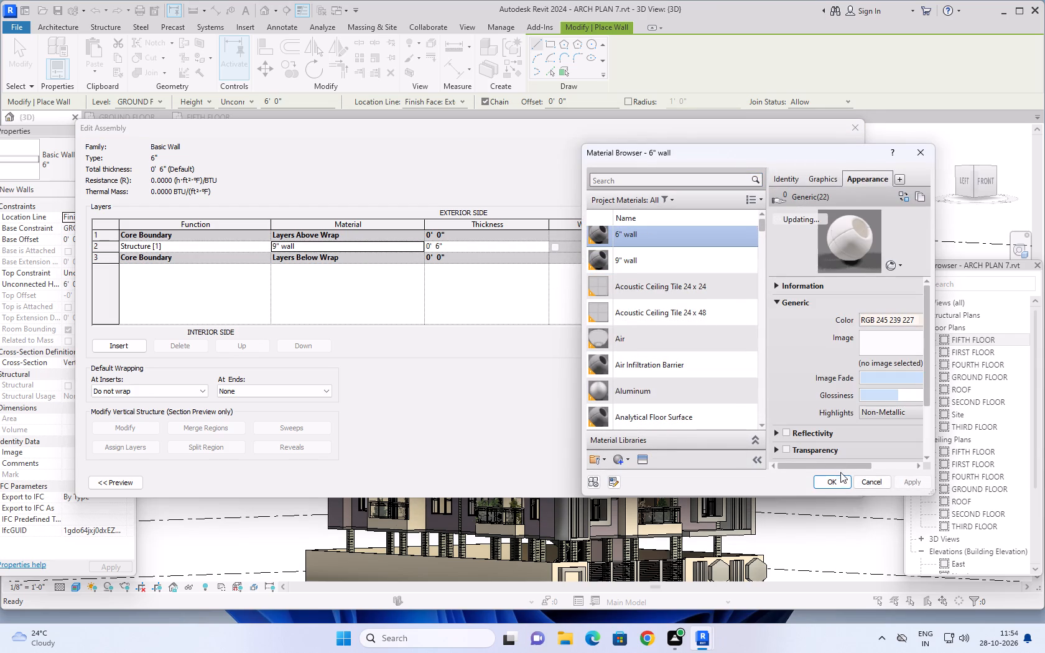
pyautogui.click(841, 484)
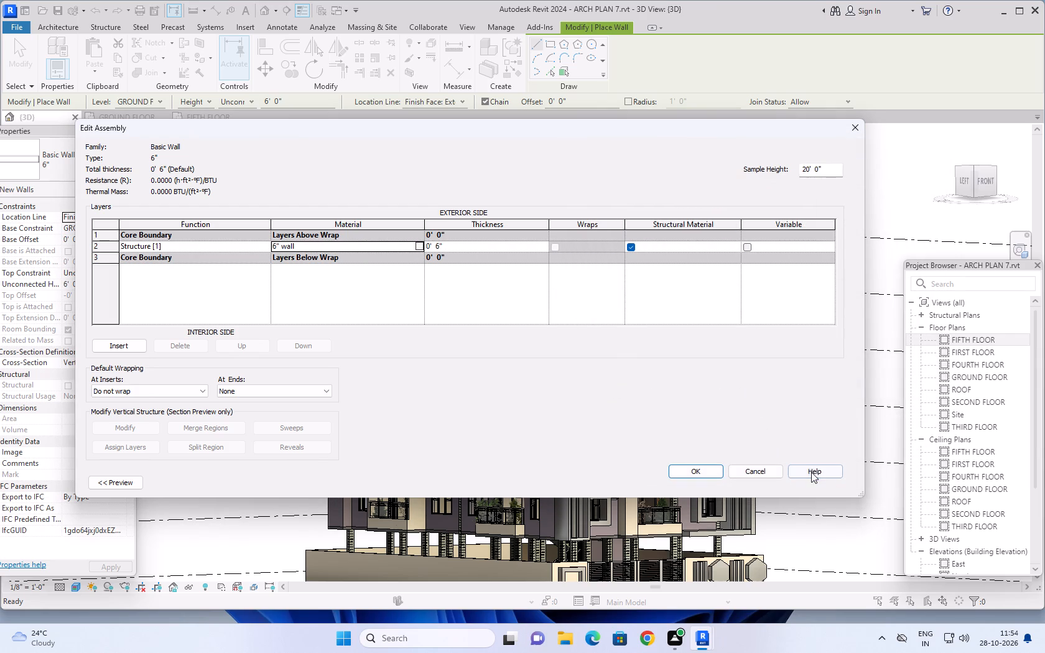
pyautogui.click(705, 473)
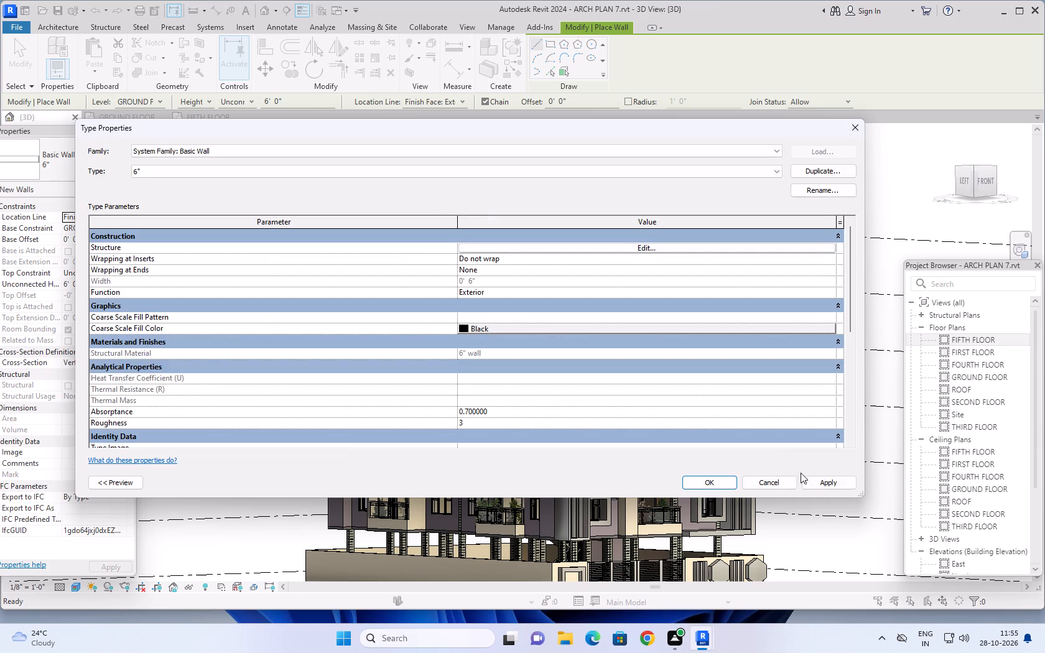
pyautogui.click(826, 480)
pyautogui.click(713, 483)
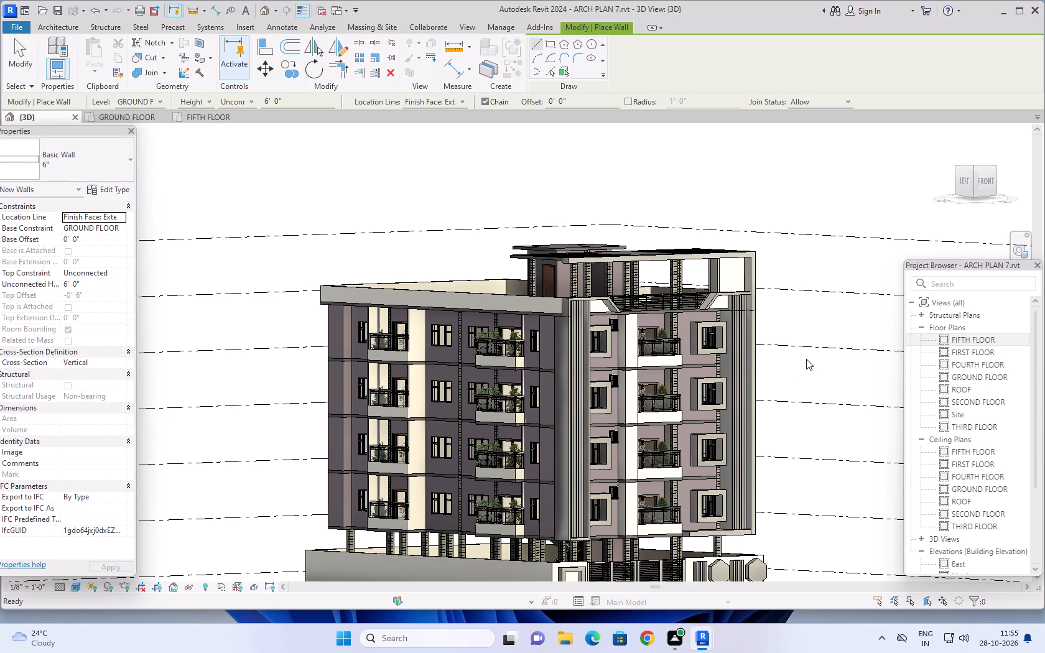
# Leave wall placement and open the front facade's frame and fluted-column generic model for in-place editing.
pyautogui.moveTo(805, 359); pyautogui.dragTo(746, 351, button='middle')
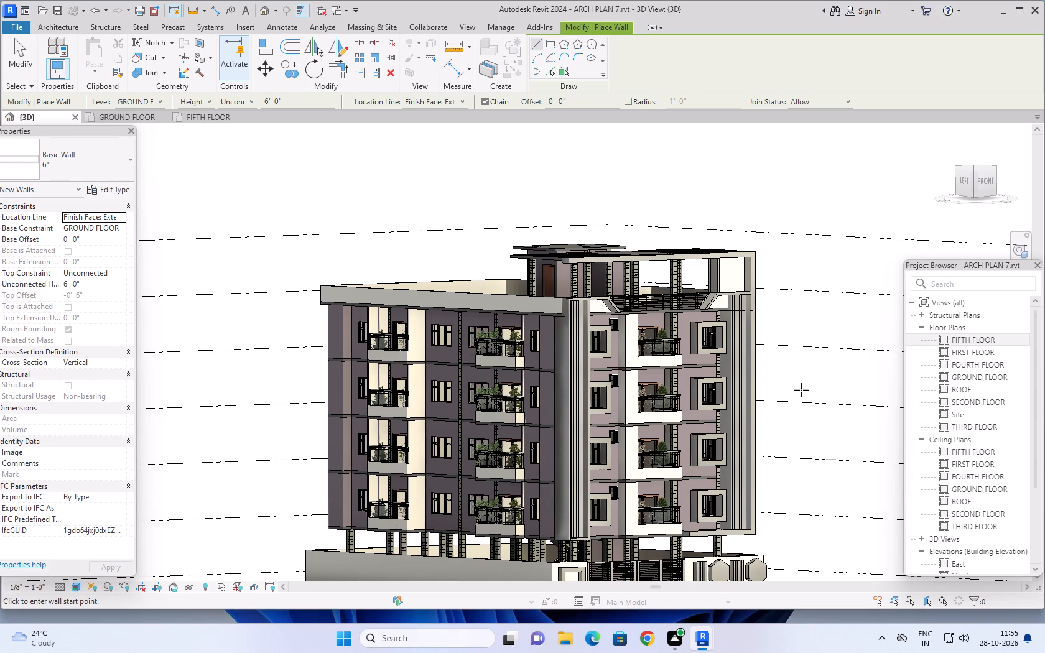
pyautogui.scroll(-2, 801, 390)
pyautogui.moveTo(800, 390); pyautogui.dragTo(755, 405, button='middle')
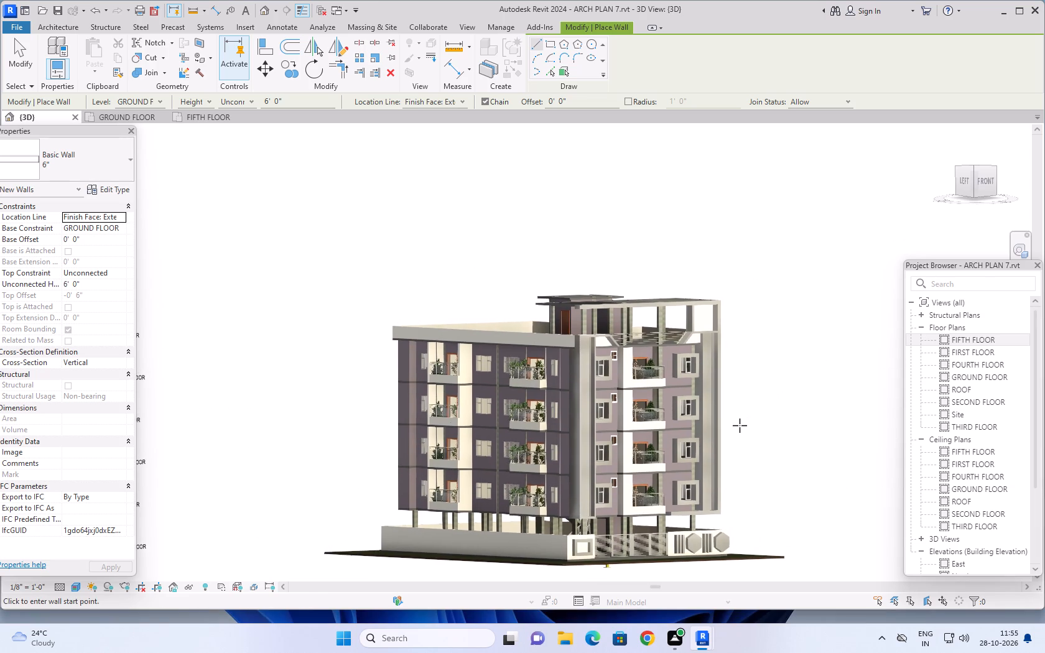
pyautogui.scroll(5, 738, 428)
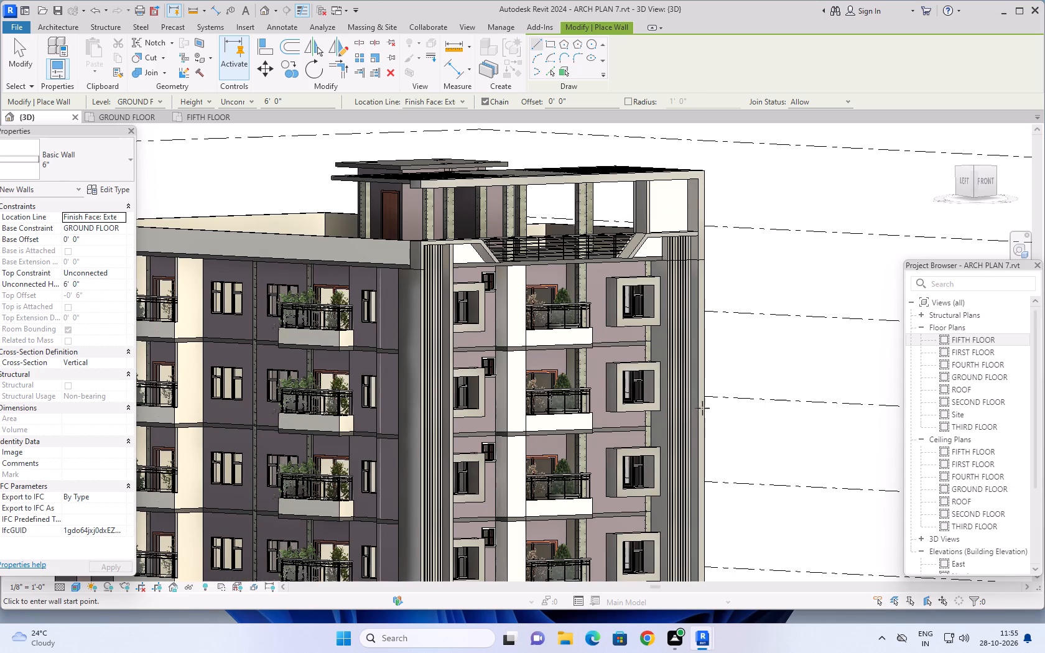
pyautogui.press('Escape')
pyautogui.press('Escape')
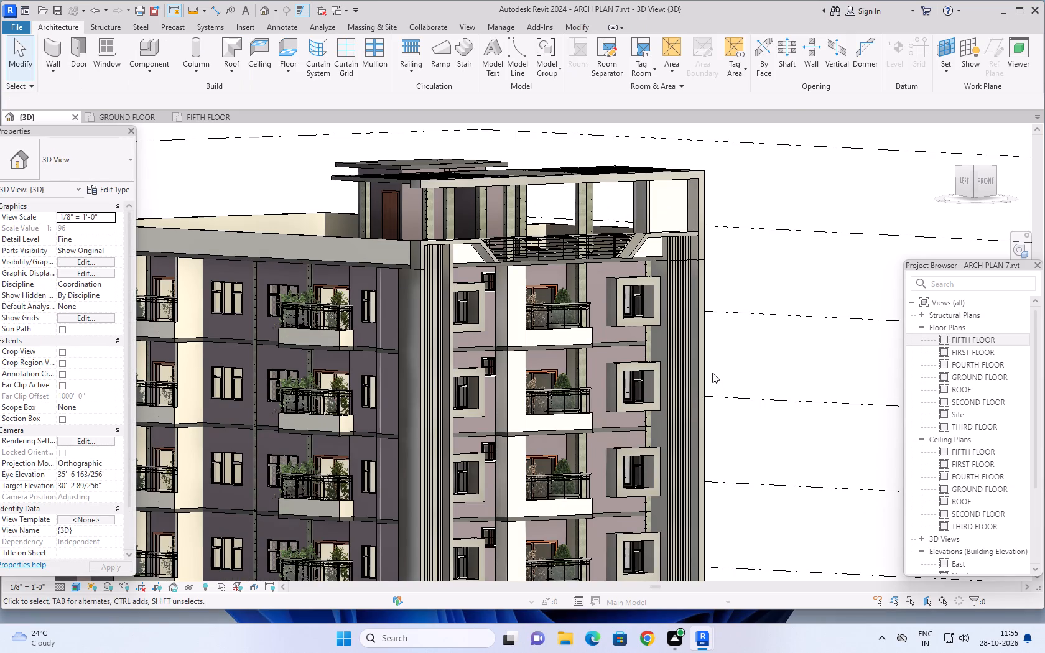
pyautogui.click(695, 377)
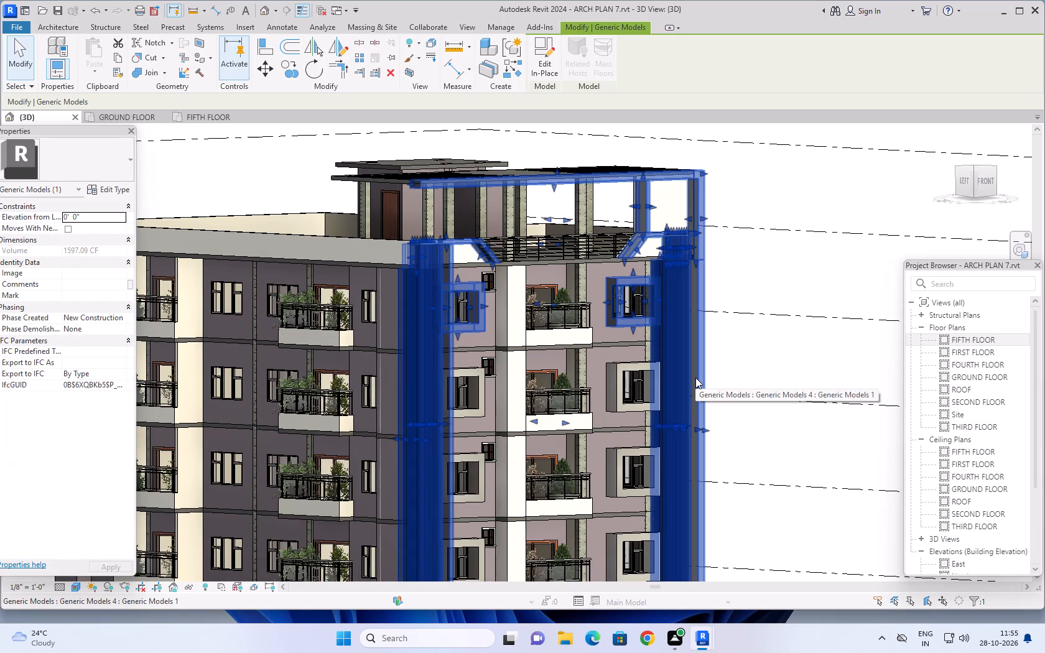
pyautogui.click(541, 65)
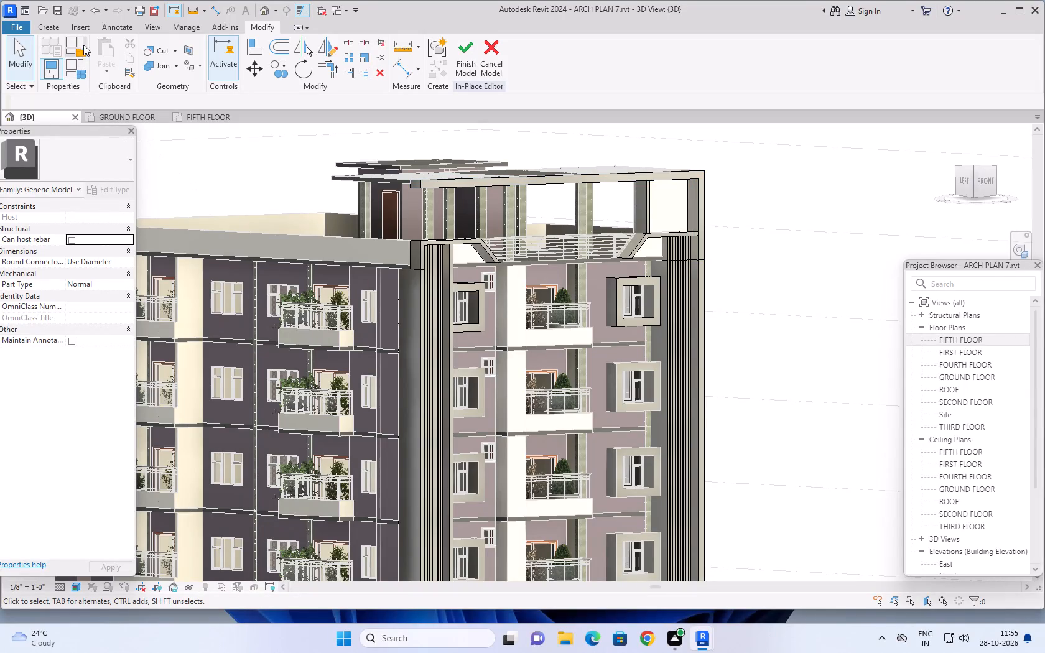
# Paint the outer side face of the front frame's right-hand column with the coffee brown material.
pyautogui.click(187, 64)
pyautogui.scroll(4, 76, 146)
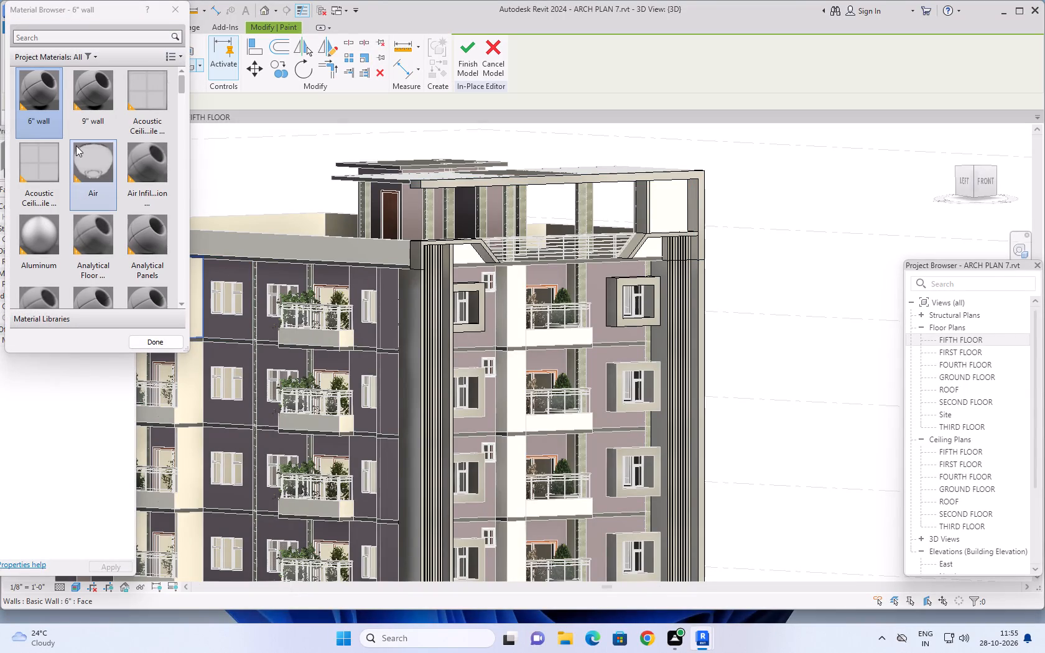
pyautogui.scroll(-6, 76, 145)
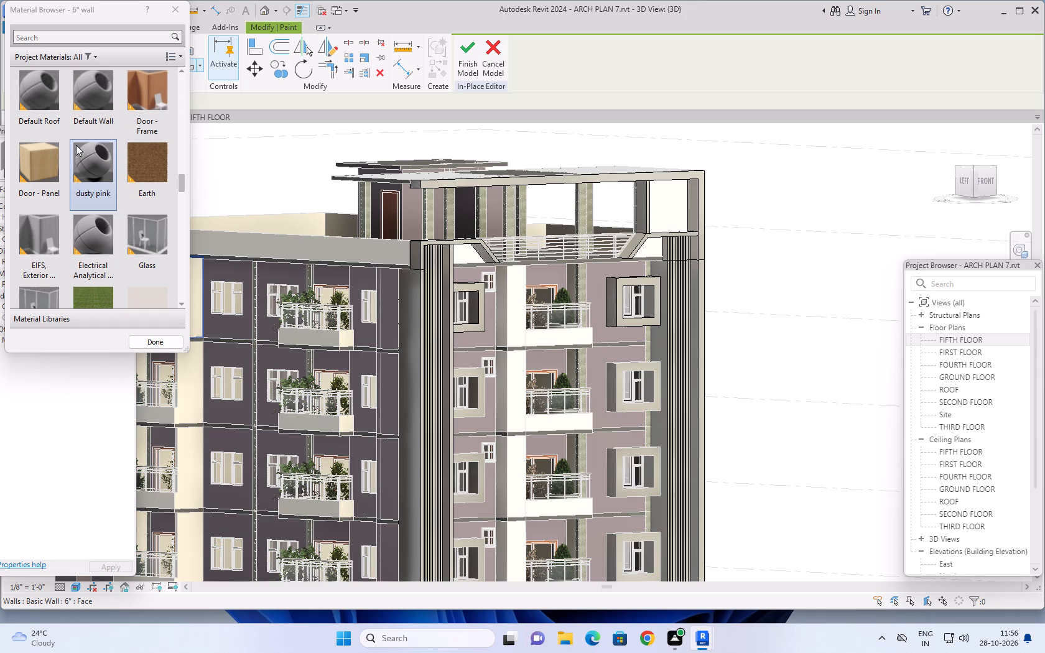
pyautogui.scroll(-1, 76, 145)
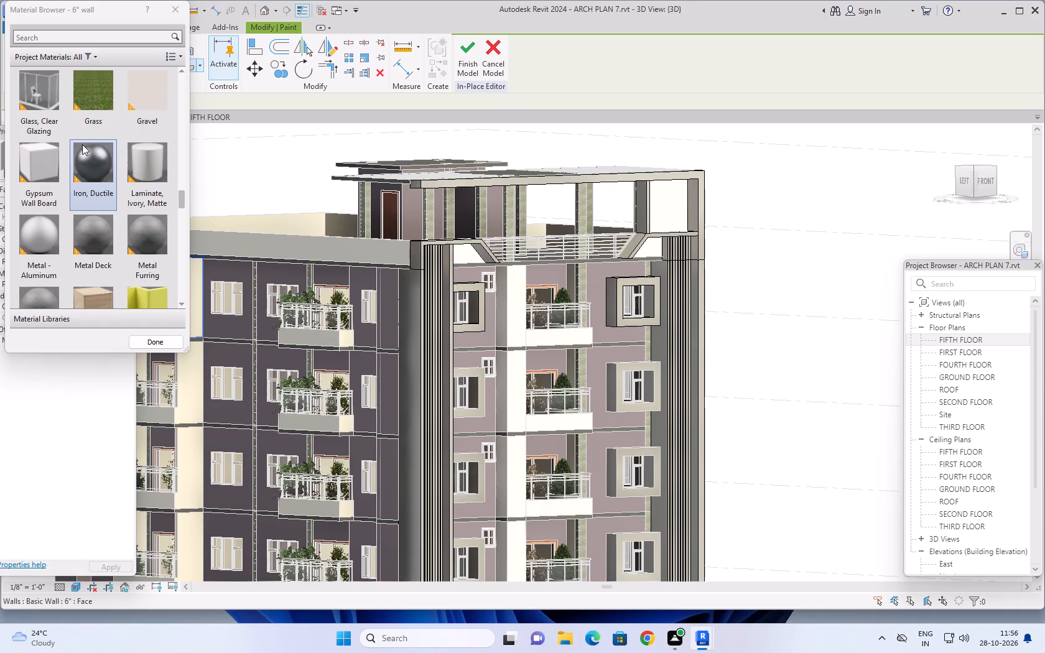
pyautogui.scroll(-3, 83, 144)
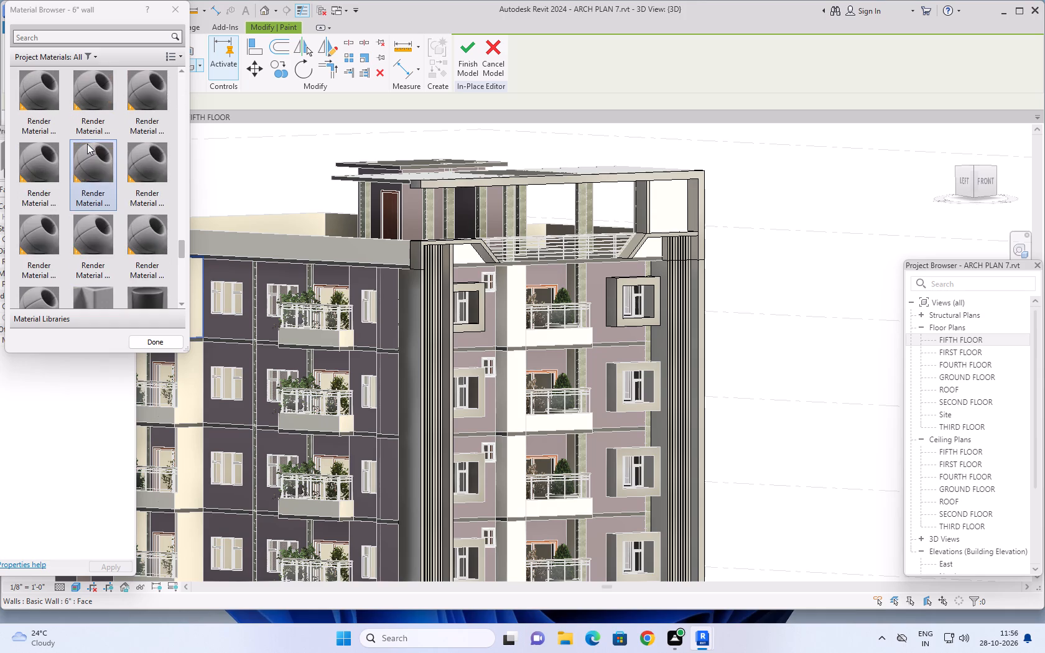
pyautogui.scroll(-7, 87, 144)
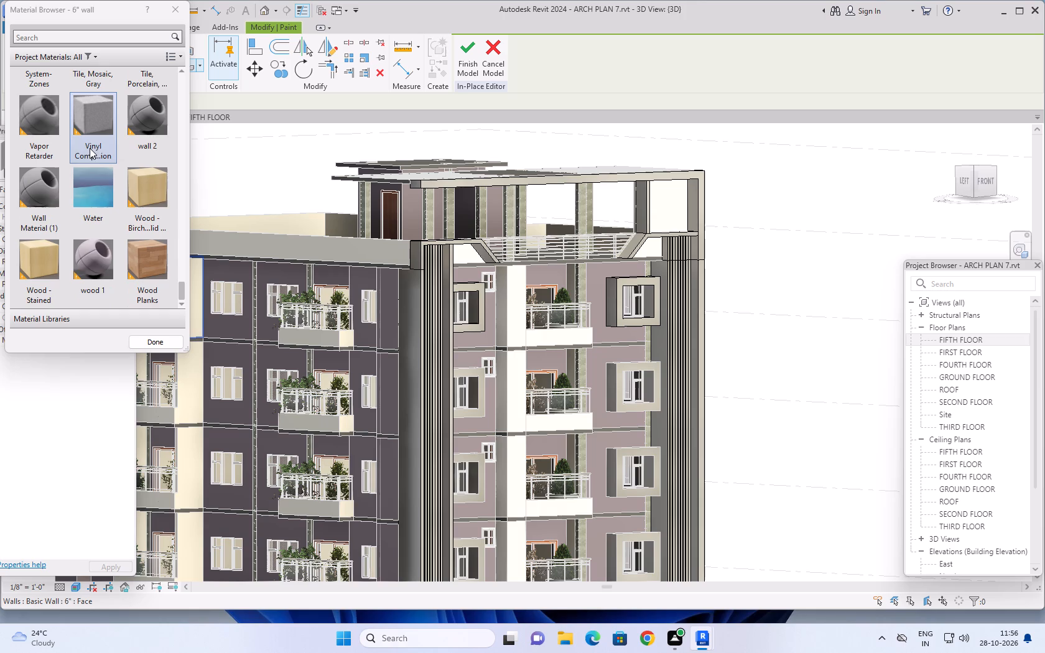
pyautogui.scroll(7, 97, 161)
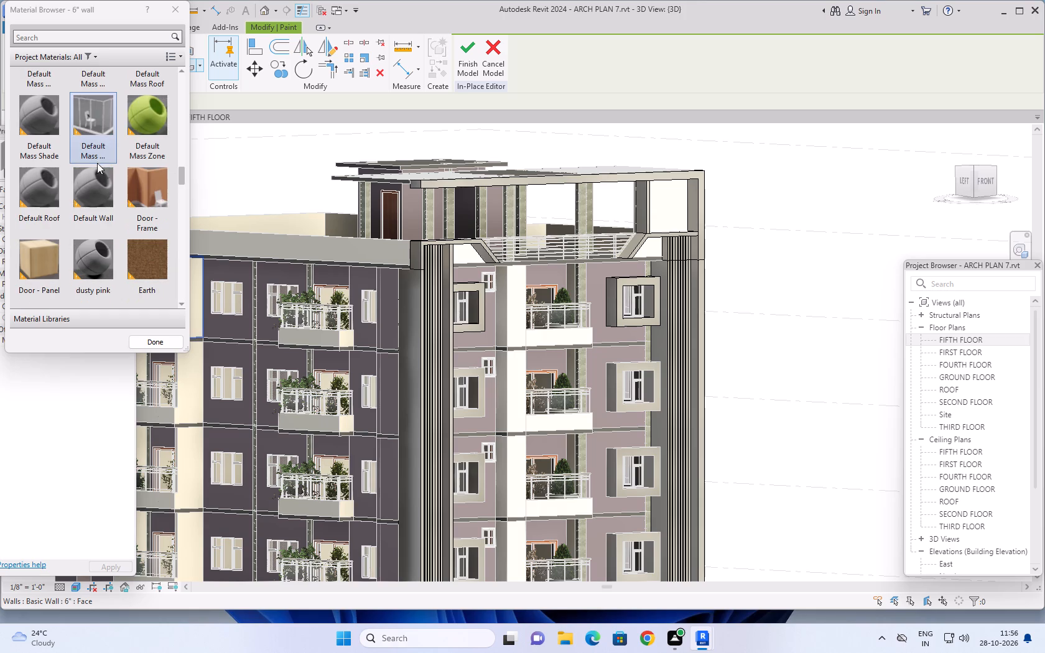
pyautogui.scroll(2, 97, 165)
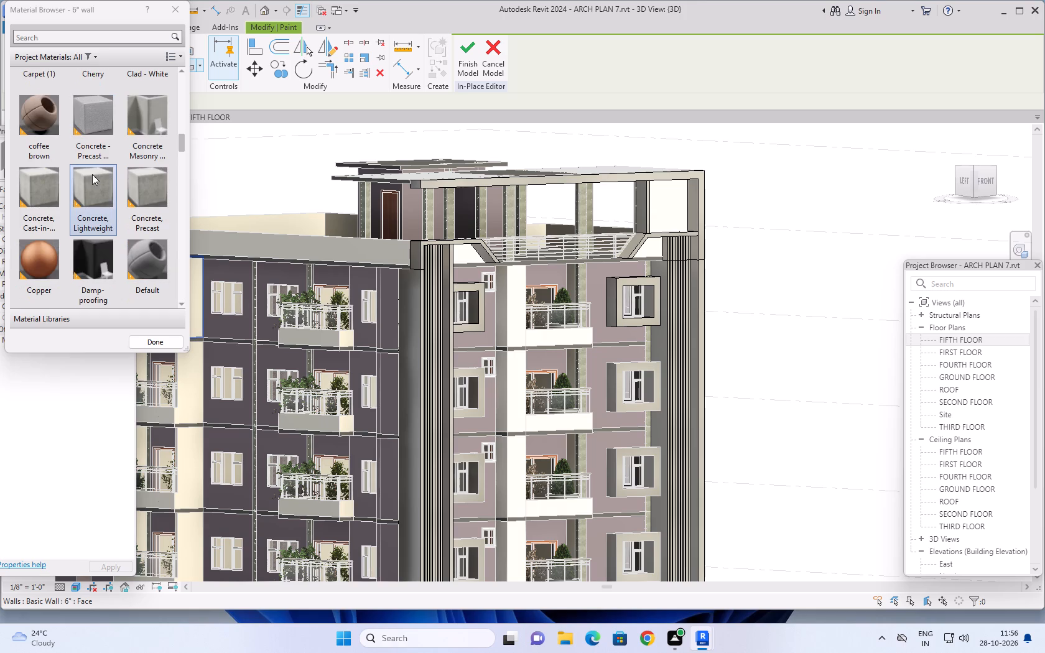
pyautogui.click(45, 117)
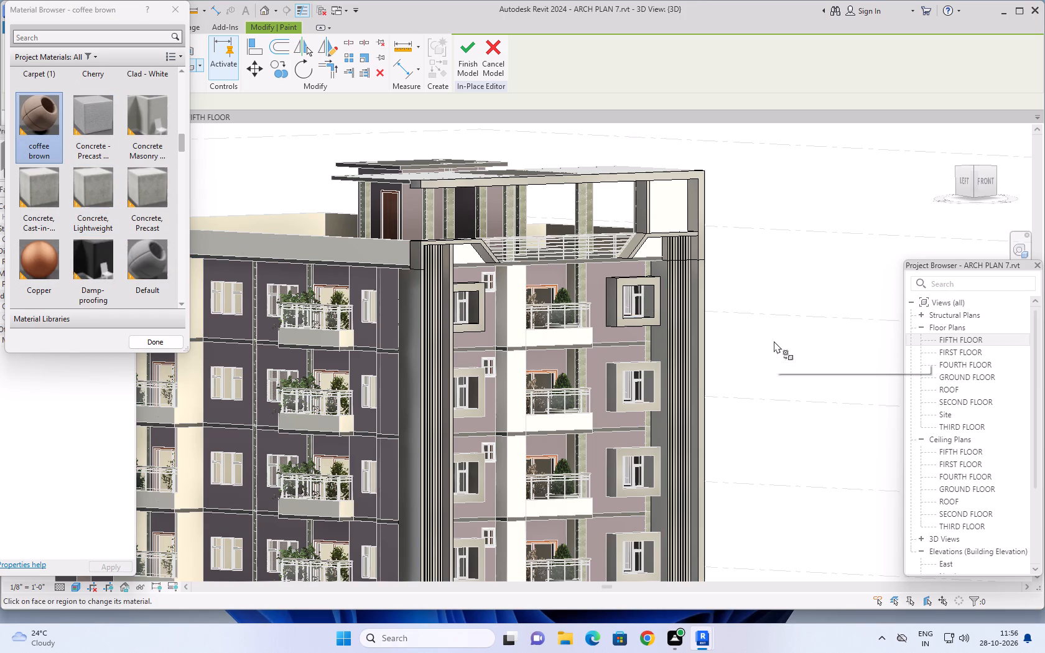
pyautogui.keyDown('shift'); pyautogui.moveTo(772, 341); pyautogui.dragTo(764, 356, button='middle'); pyautogui.keyUp('shift')
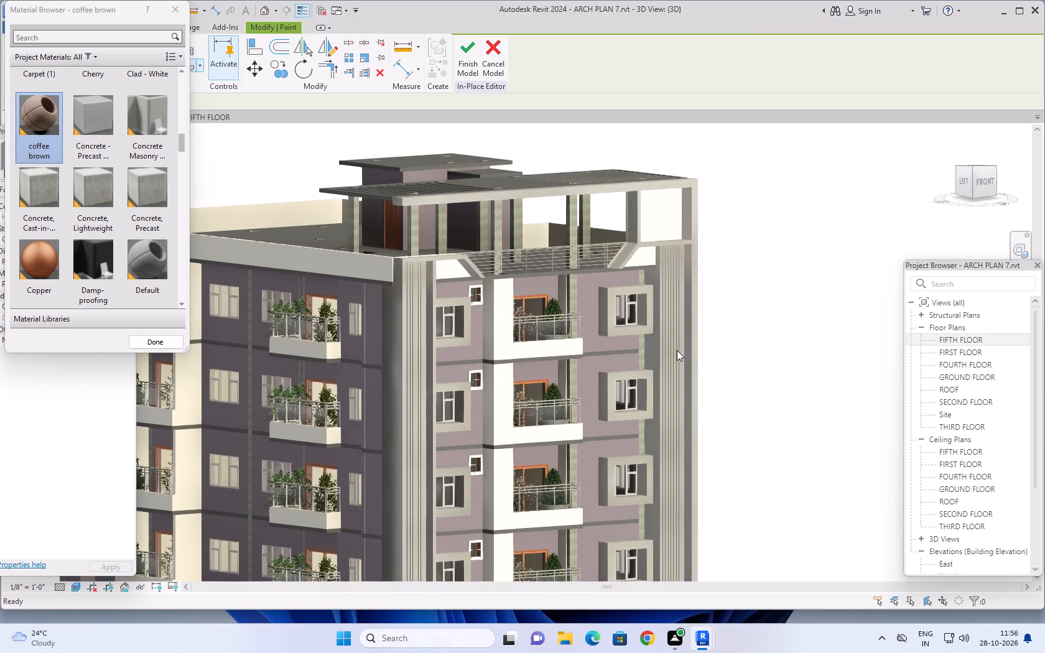
pyautogui.scroll(5, 677, 348)
pyautogui.click(712, 311)
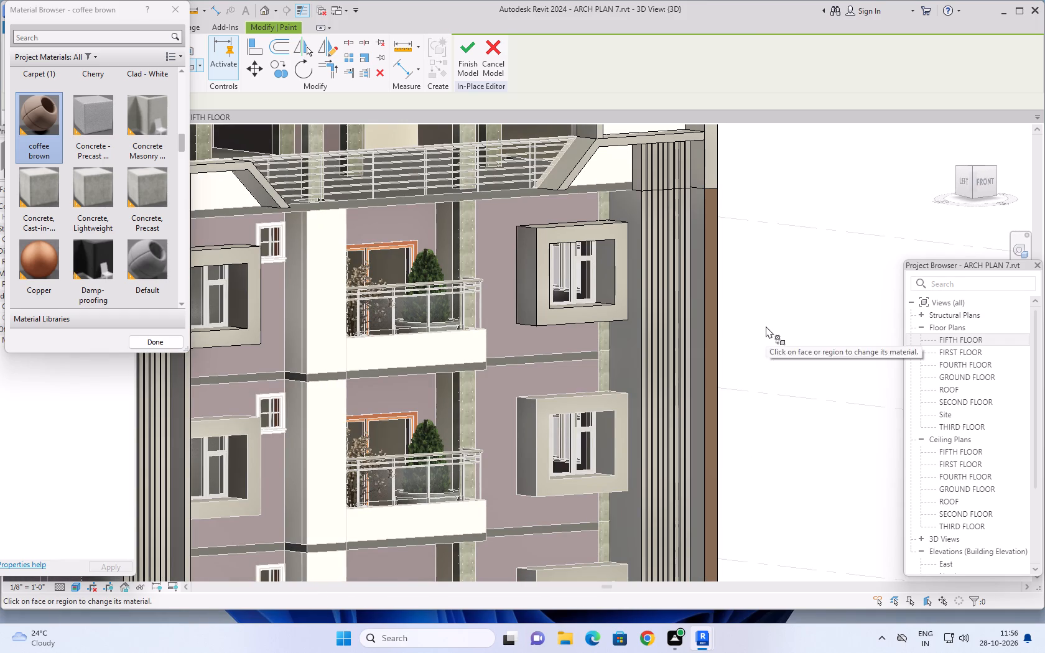
# Paint the frame's front face, the inner post beside the roof opening and the angled ledge below it coffee brown.
pyautogui.scroll(-1, 766, 326)
pyautogui.moveTo(769, 311); pyautogui.dragTo(768, 330, button='middle')
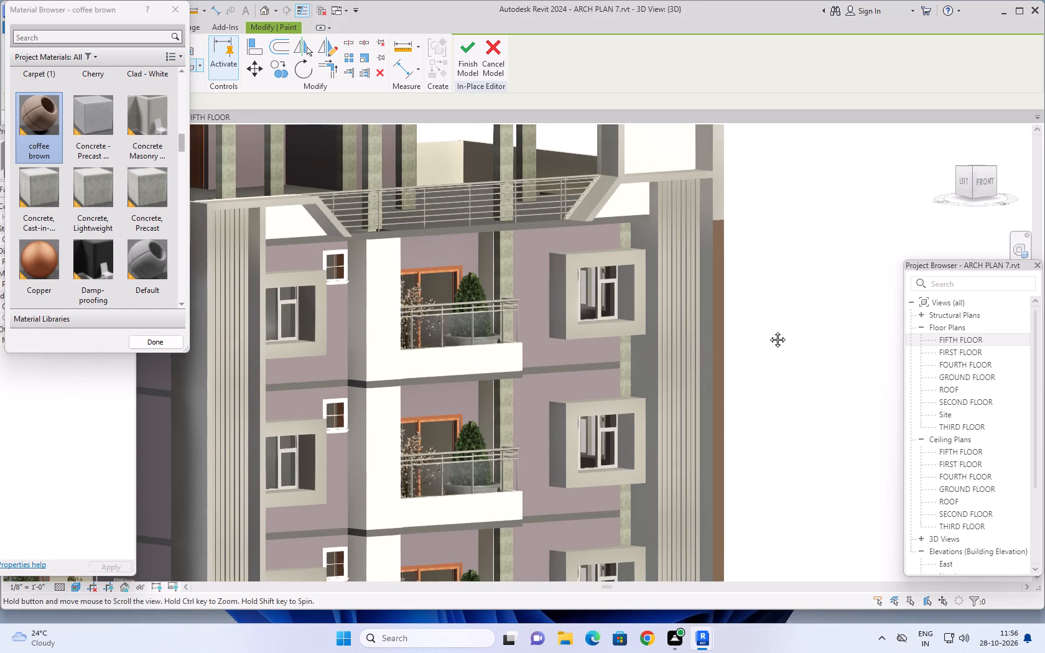
pyautogui.moveTo(768, 330); pyautogui.dragTo(769, 366, button='middle')
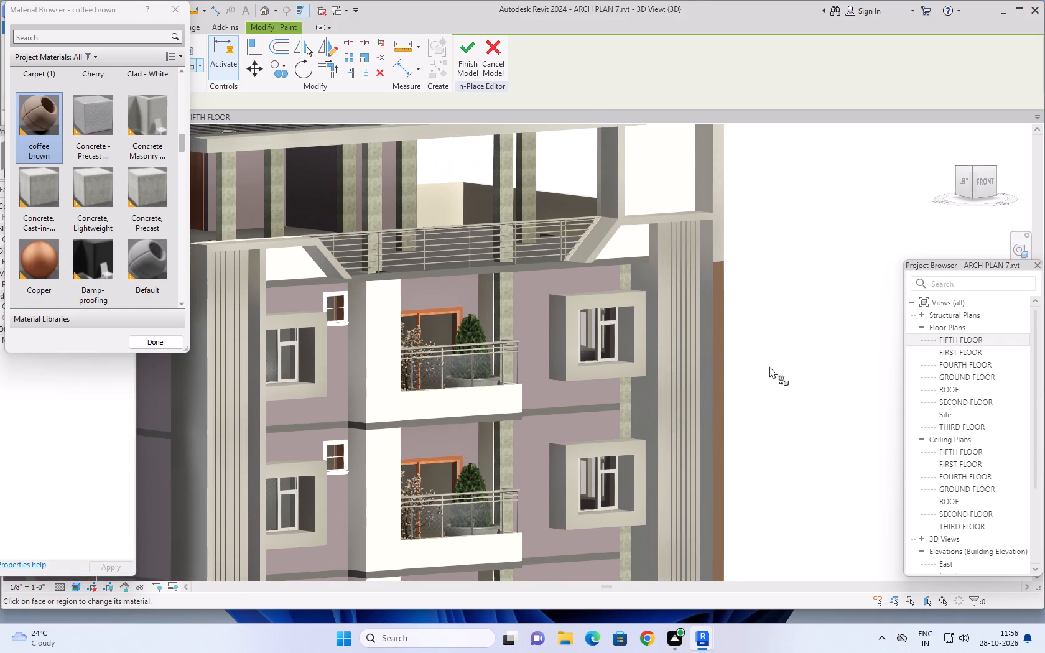
pyautogui.moveTo(769, 366); pyautogui.dragTo(758, 401, button='middle')
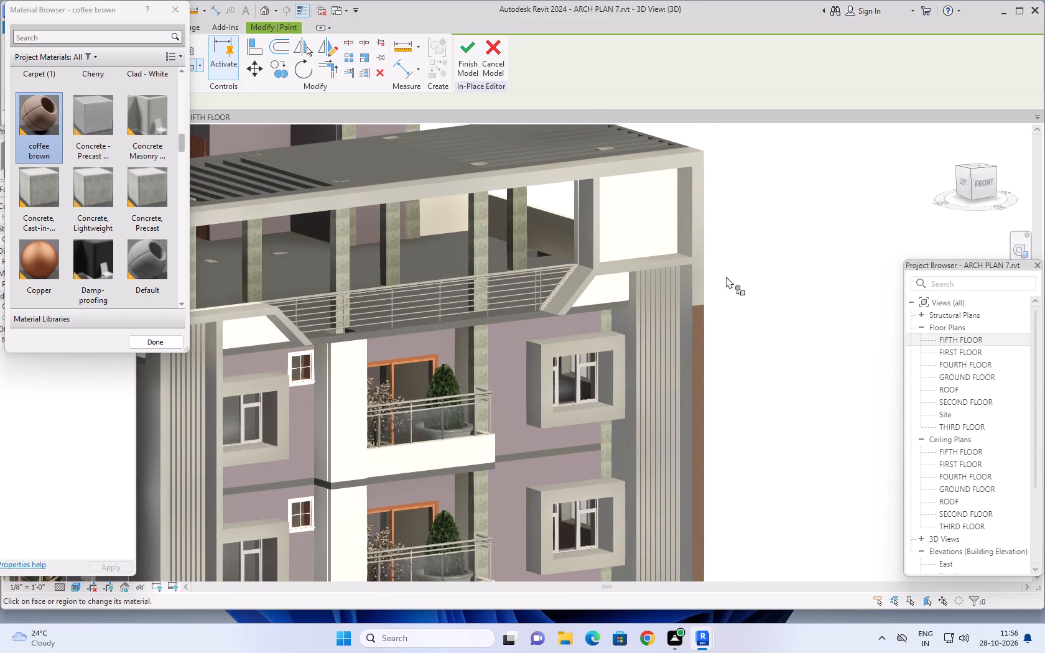
pyautogui.click(700, 239)
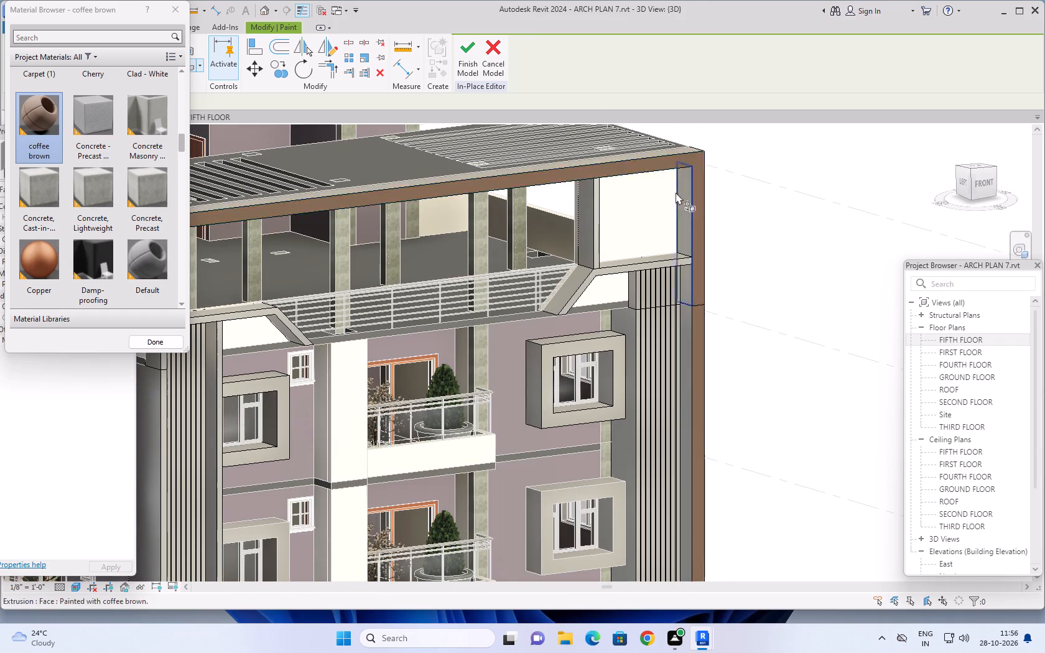
pyautogui.click(597, 214)
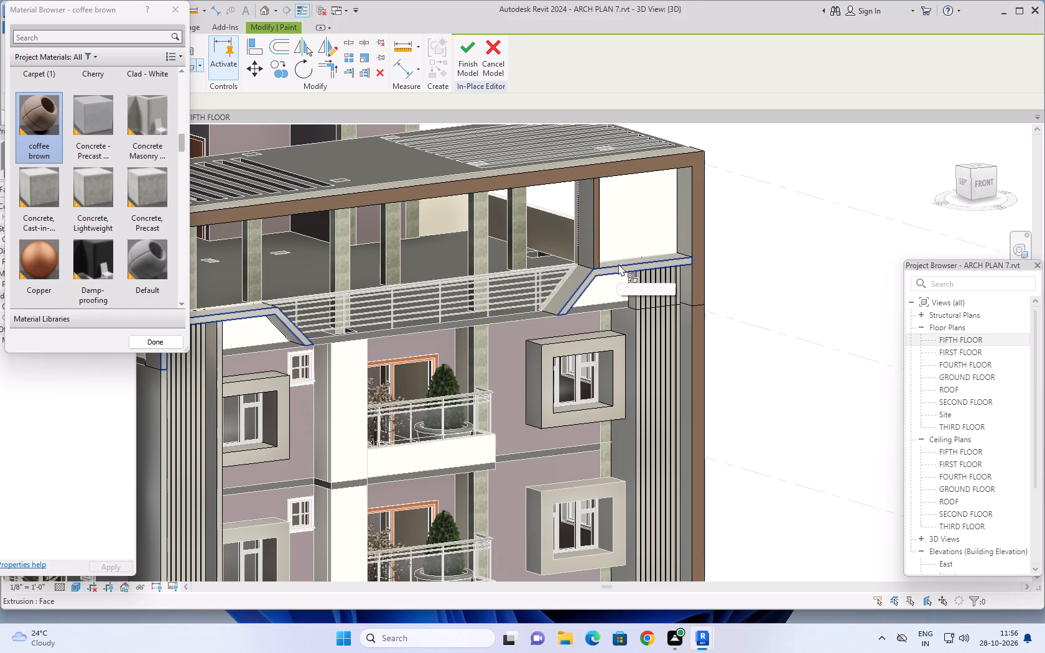
pyautogui.click(623, 267)
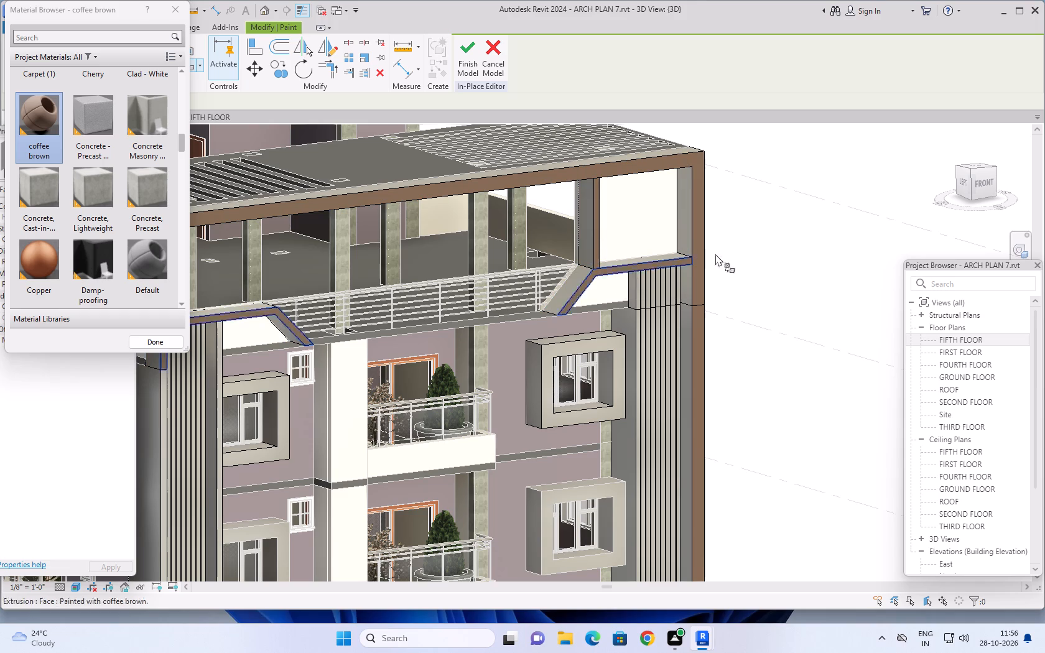
# Paint the narrow edge strips on both sides of the front facade's left fluted column coffee brown.
pyautogui.scroll(-3, 747, 262)
pyautogui.keyDown('shift'); pyautogui.moveTo(762, 299); pyautogui.dragTo(730, 241, button='middle'); pyautogui.keyUp('shift')
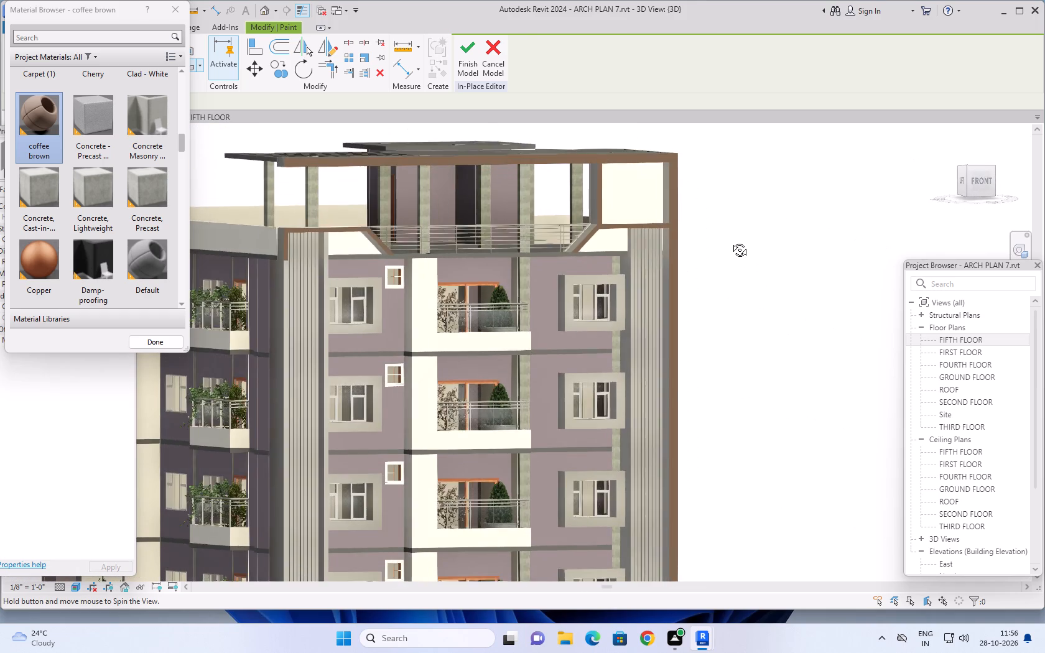
pyautogui.keyDown('shift'); pyautogui.moveTo(730, 241); pyautogui.dragTo(728, 234, button='middle'); pyautogui.keyUp('shift')
pyautogui.moveTo(731, 310); pyautogui.dragTo(759, 277, button='middle')
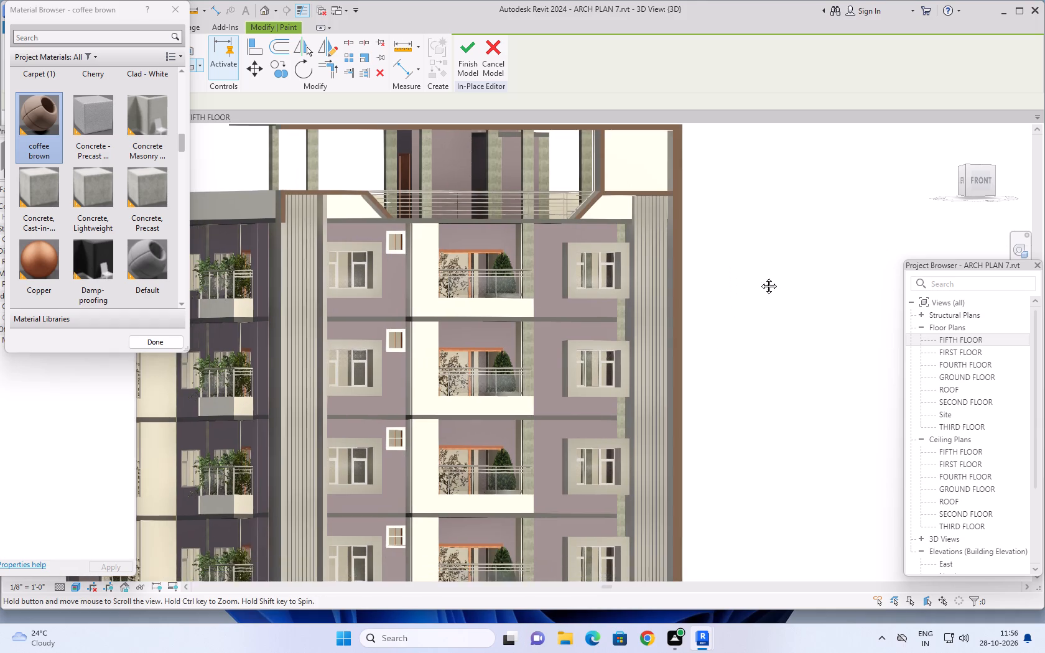
pyautogui.moveTo(759, 277); pyautogui.dragTo(786, 248, button='middle')
pyautogui.scroll(-2, 784, 267)
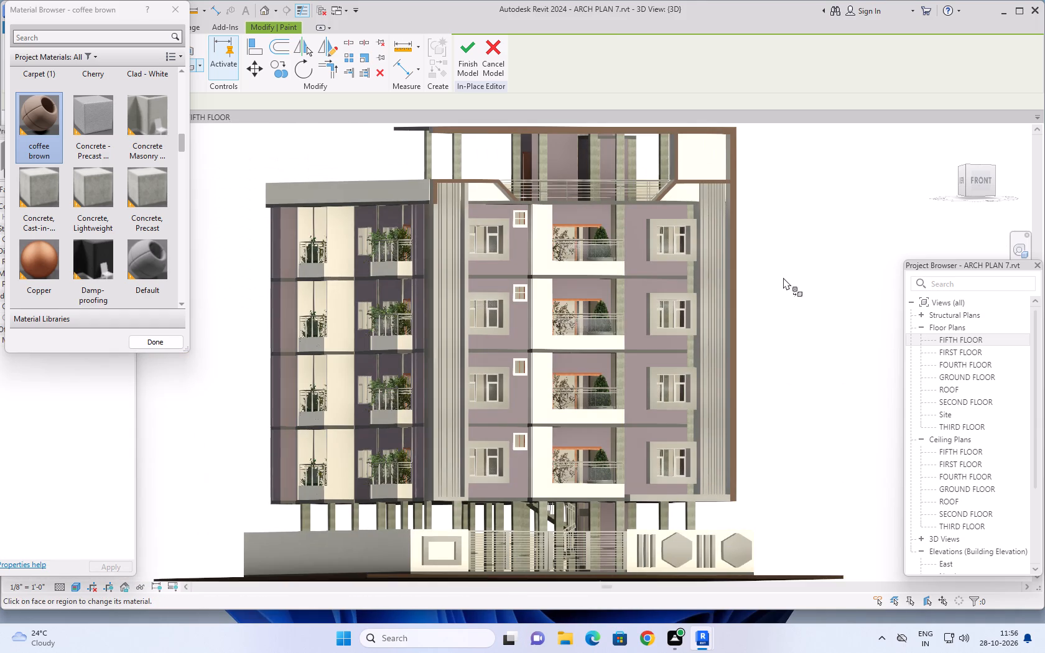
pyautogui.moveTo(783, 268); pyautogui.dragTo(779, 294, button='middle')
pyautogui.scroll(5, 420, 385)
pyautogui.click(444, 374)
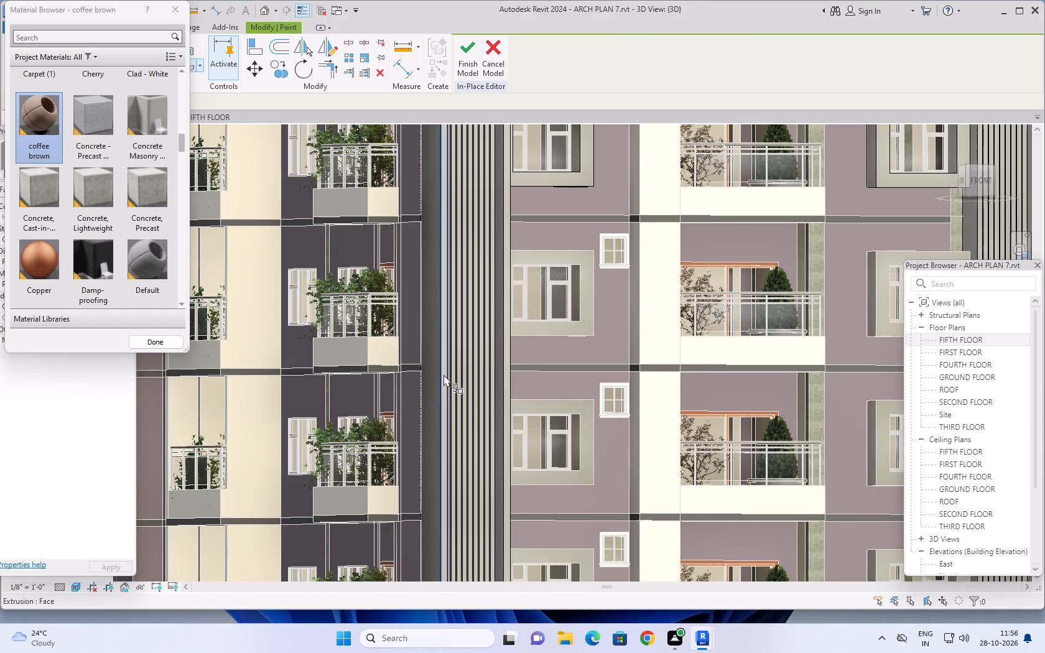
pyautogui.click(506, 364)
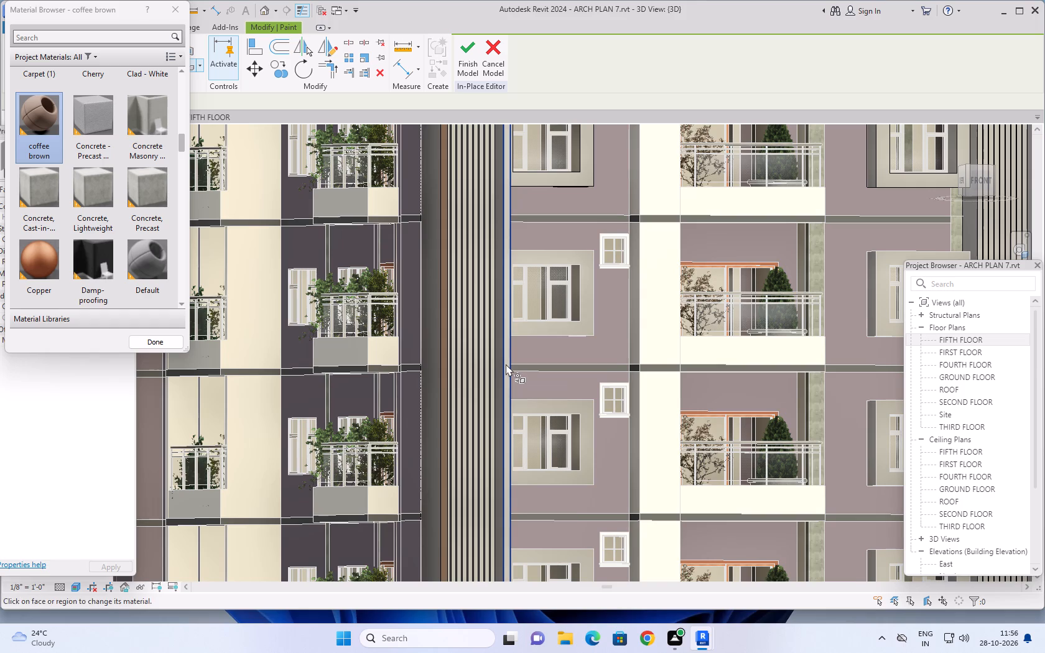
pyautogui.scroll(-5, 509, 368)
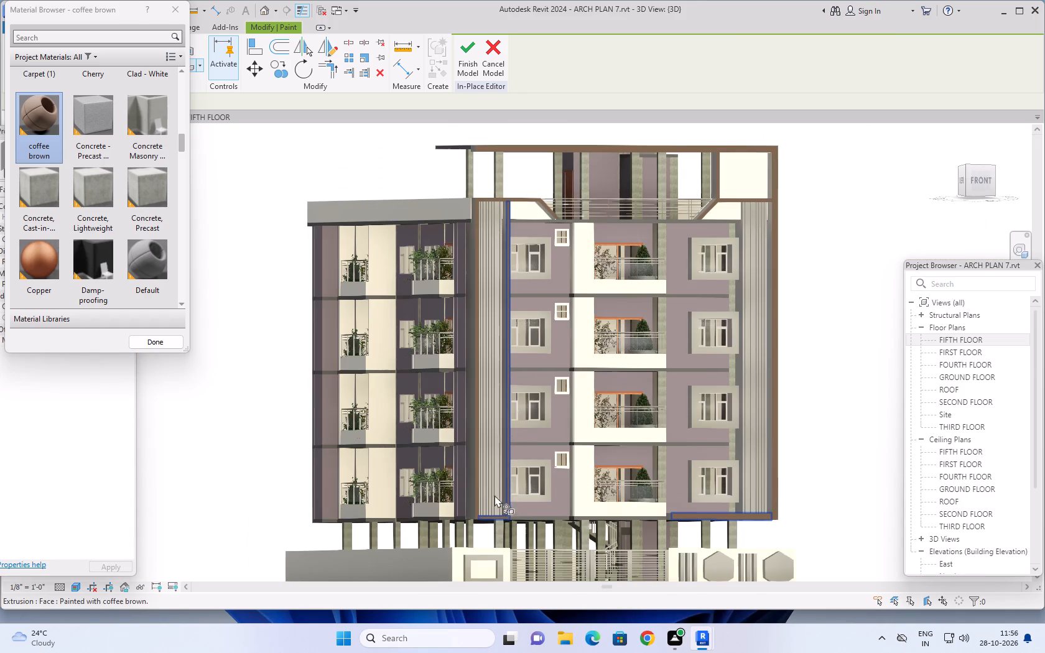
pyautogui.scroll(3, 490, 509)
pyautogui.scroll(-1, 541, 430)
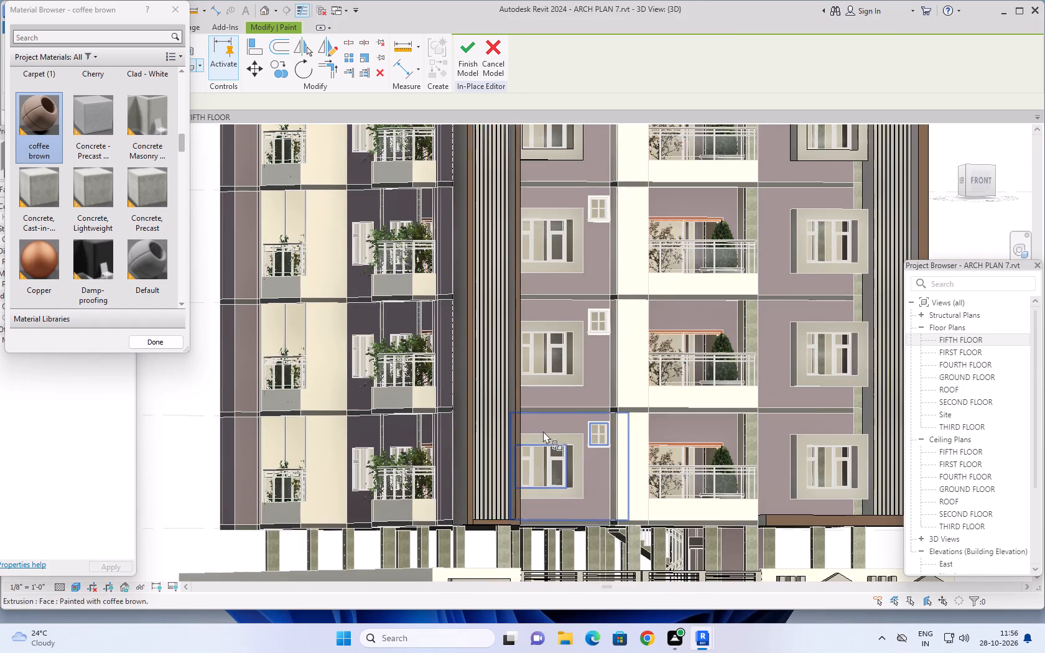
pyautogui.scroll(-2, 543, 431)
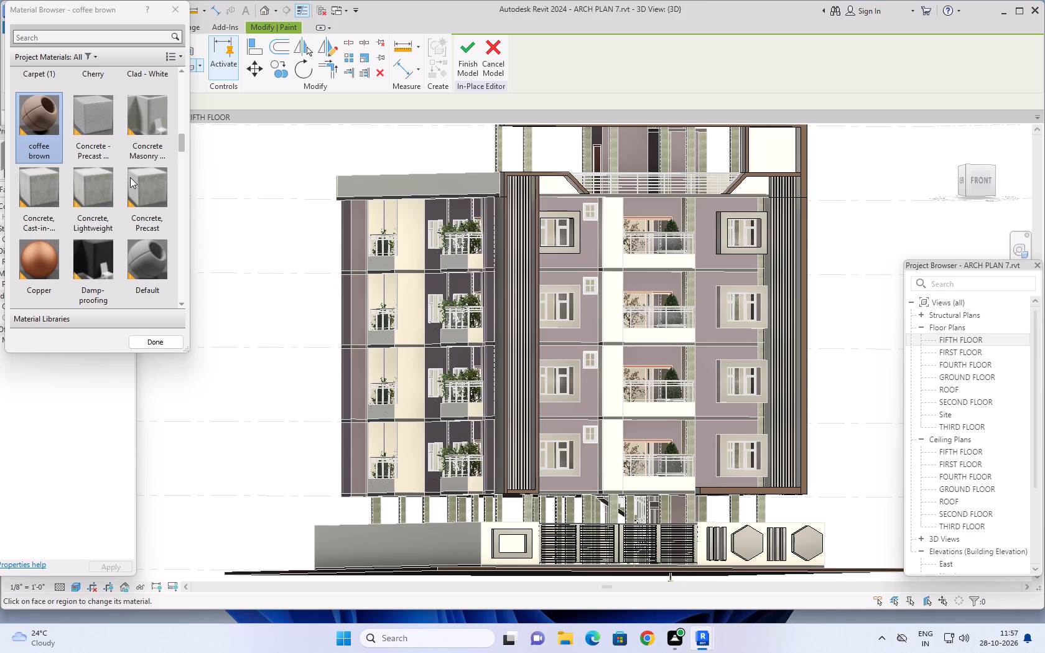
# Paint the fluted face of the front facade's right column with the wood 1 material.
pyautogui.scroll(-3, 129, 175)
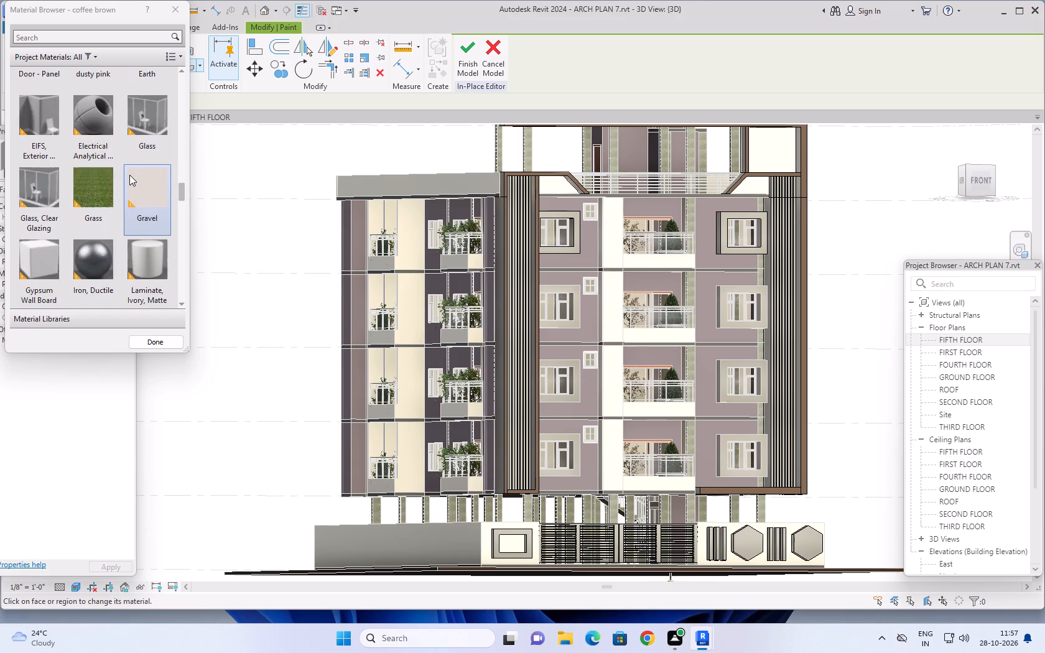
pyautogui.scroll(-13, 129, 175)
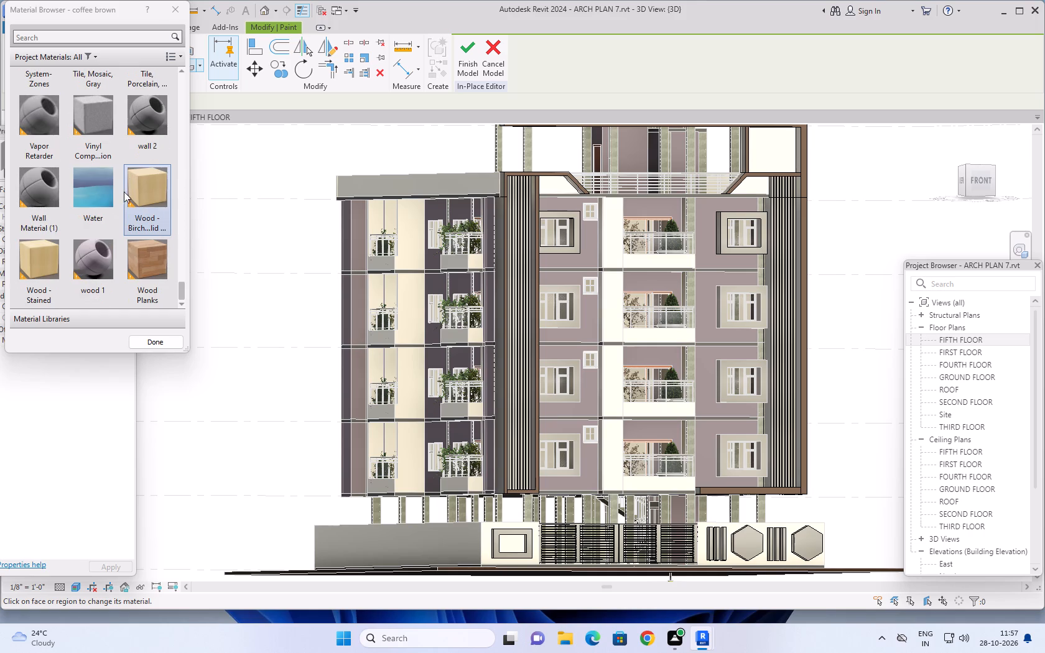
pyautogui.click(91, 248)
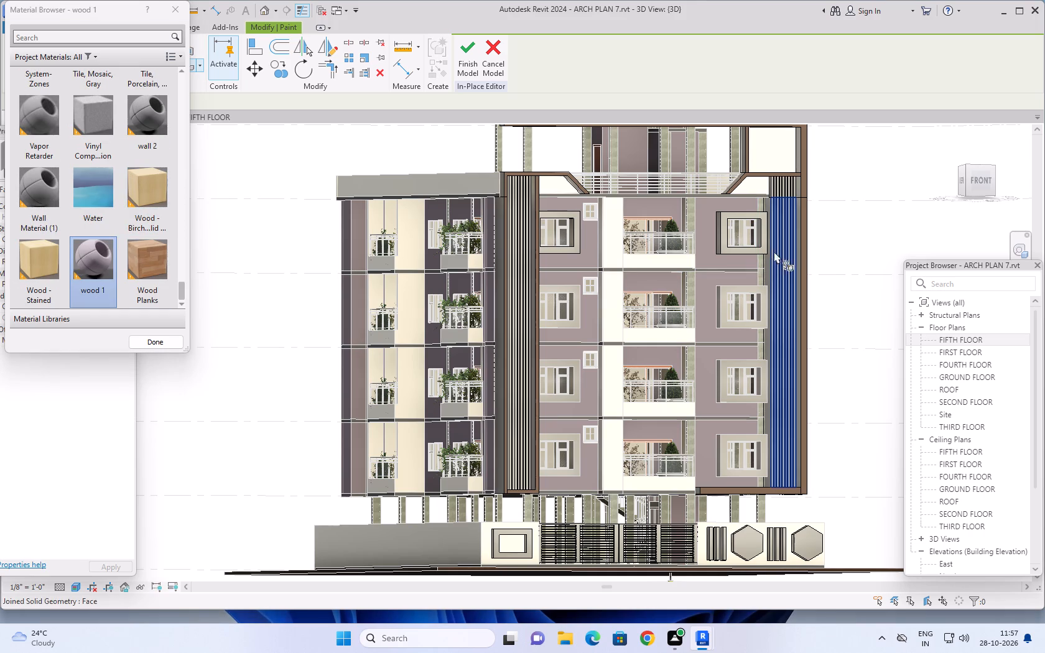
pyautogui.click(784, 250)
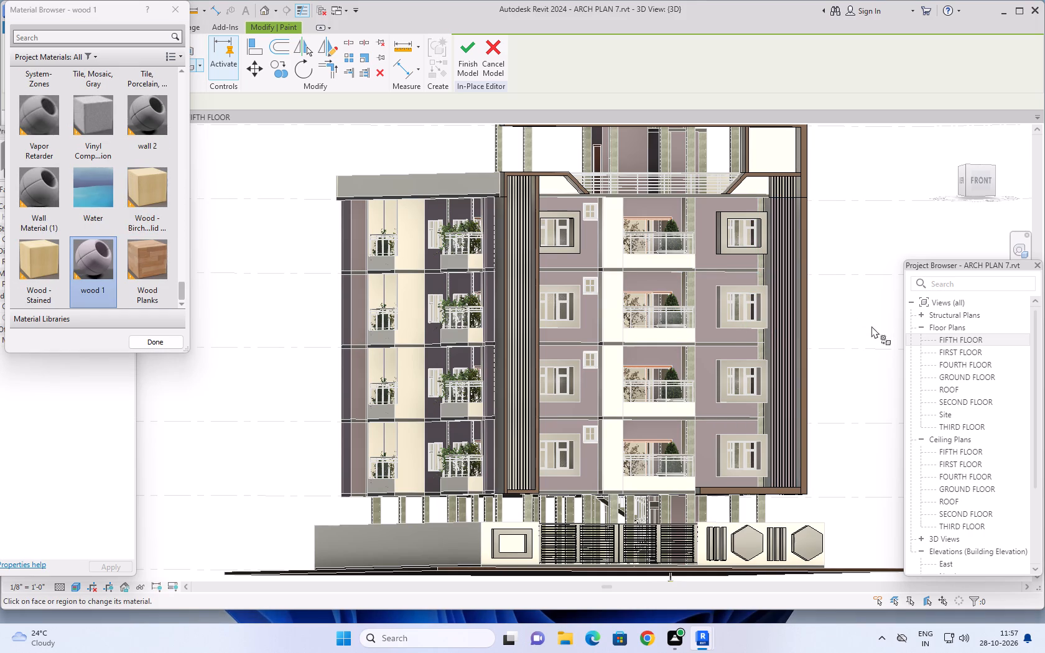
pyautogui.keyDown('shift'); pyautogui.moveTo(860, 336); pyautogui.dragTo(844, 359, button='middle'); pyautogui.keyUp('shift')
pyautogui.scroll(1, 844, 359)
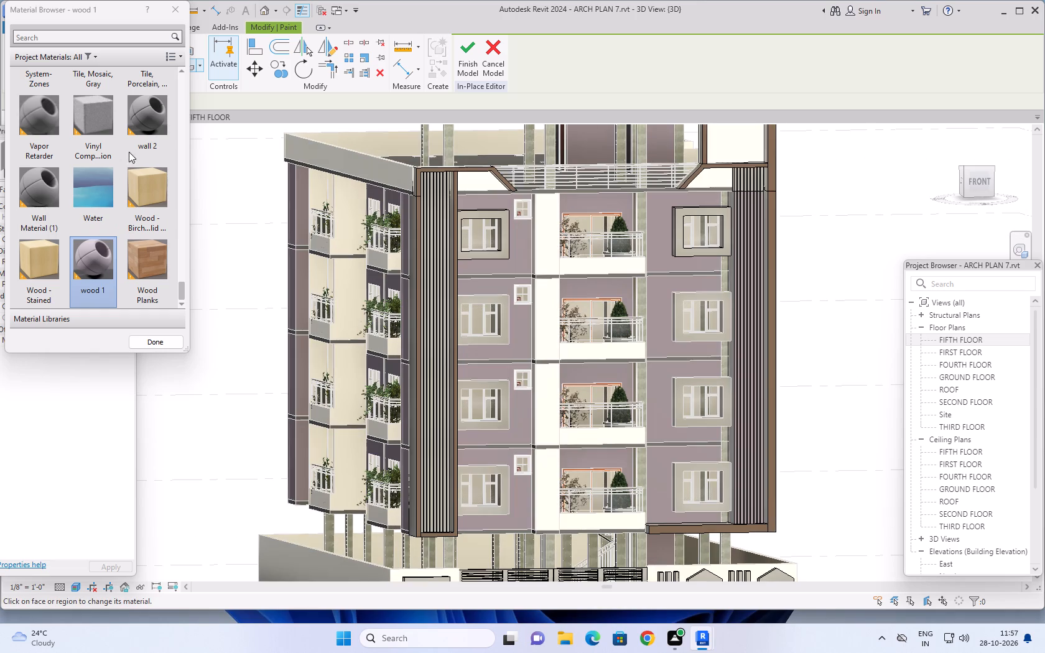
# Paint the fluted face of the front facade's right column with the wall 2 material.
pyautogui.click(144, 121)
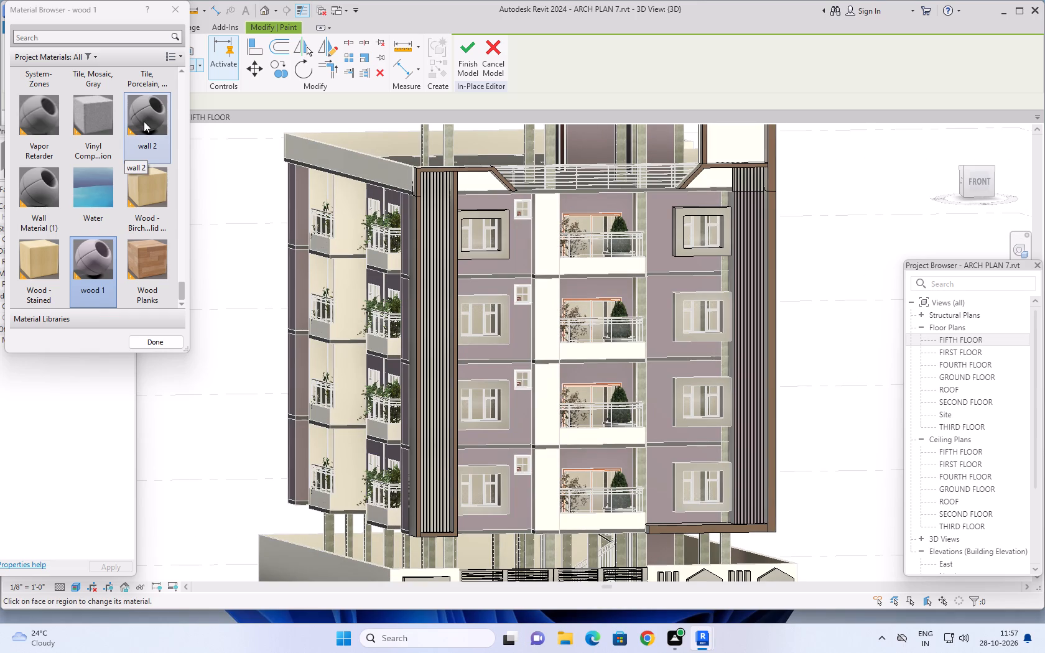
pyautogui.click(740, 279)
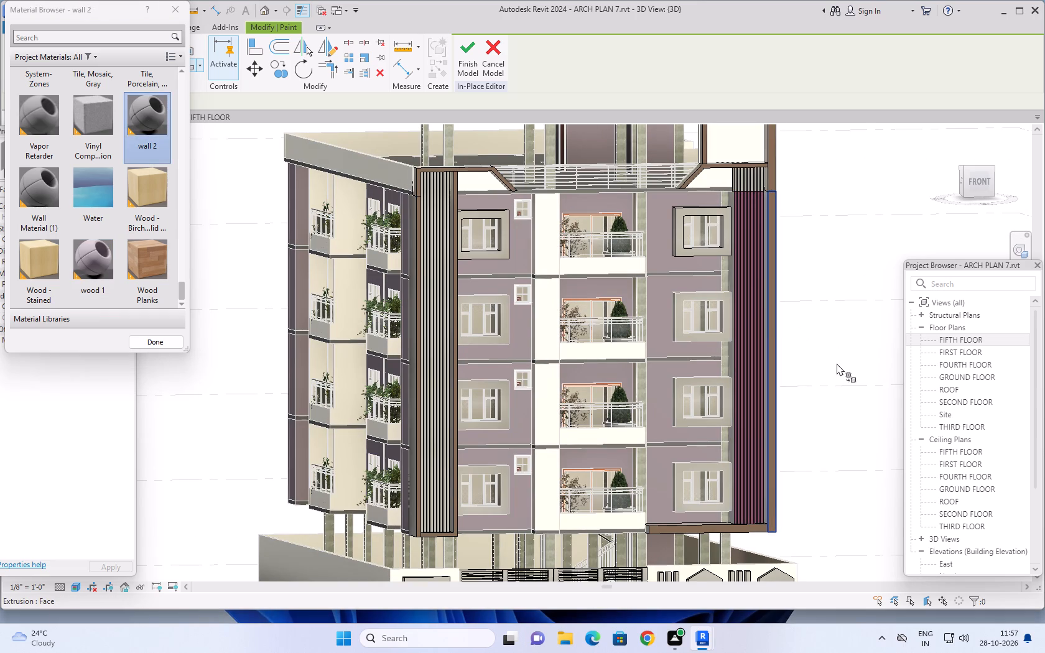
# Paint the front edge of the facade's right column and the frame's front face above it with wall 2.
pyautogui.scroll(4, 837, 363)
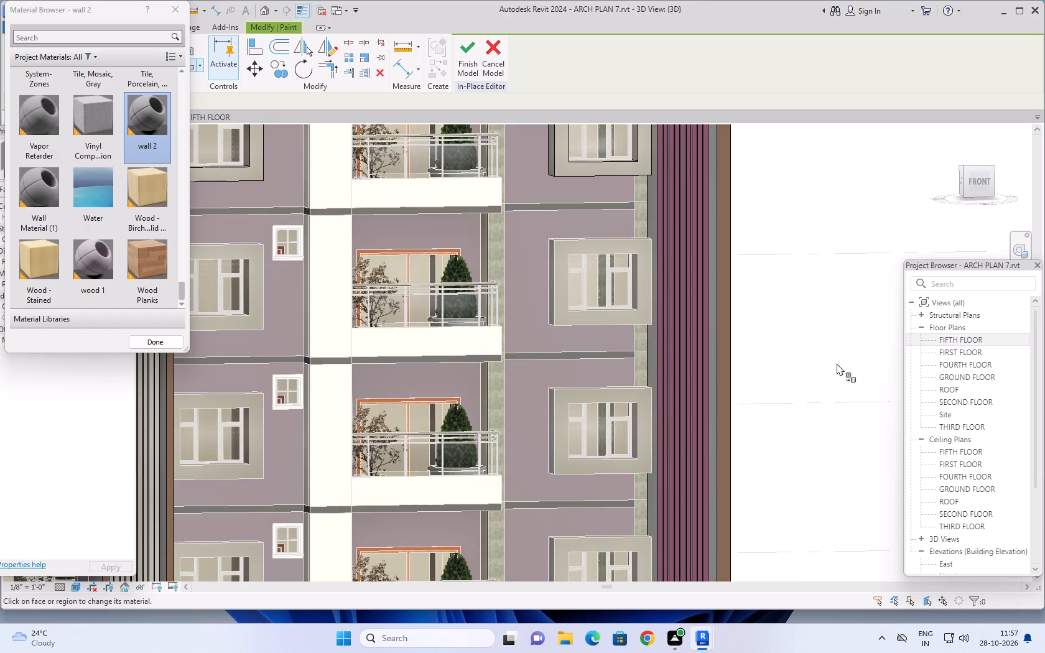
pyautogui.scroll(-4, 837, 363)
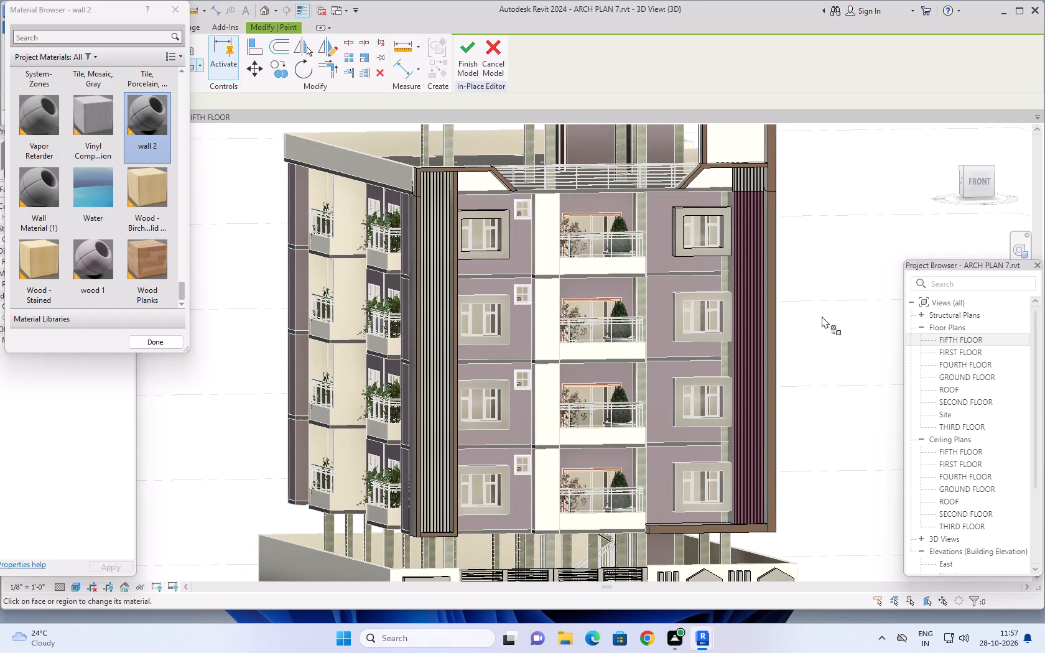
pyautogui.scroll(-1, 822, 316)
pyautogui.moveTo(828, 316); pyautogui.dragTo(806, 347, button='middle')
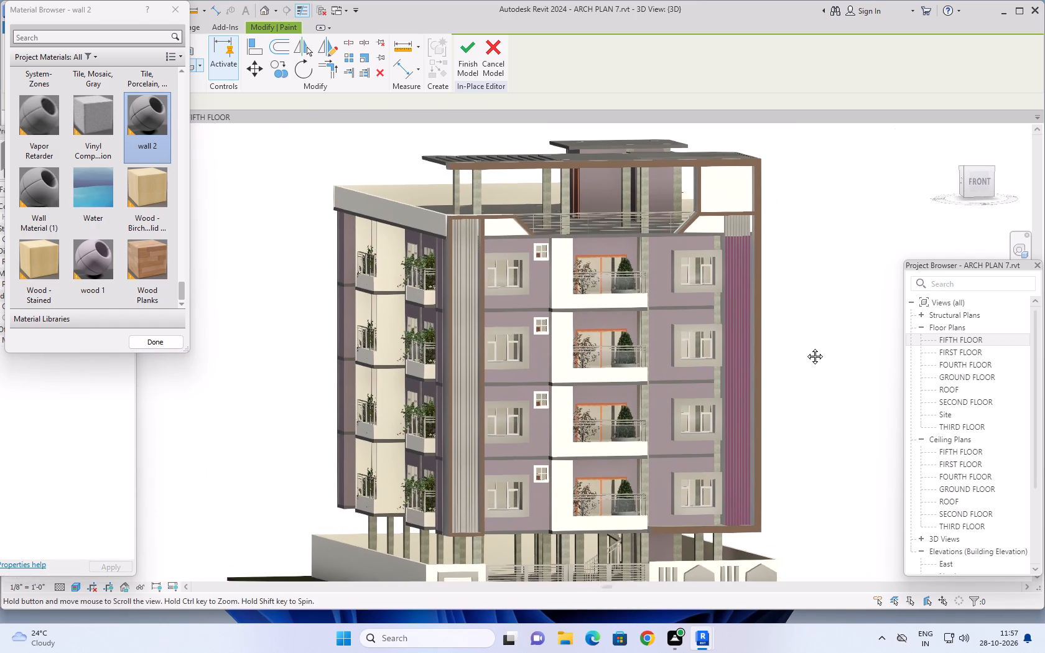
pyautogui.moveTo(806, 347); pyautogui.dragTo(801, 356, button='middle')
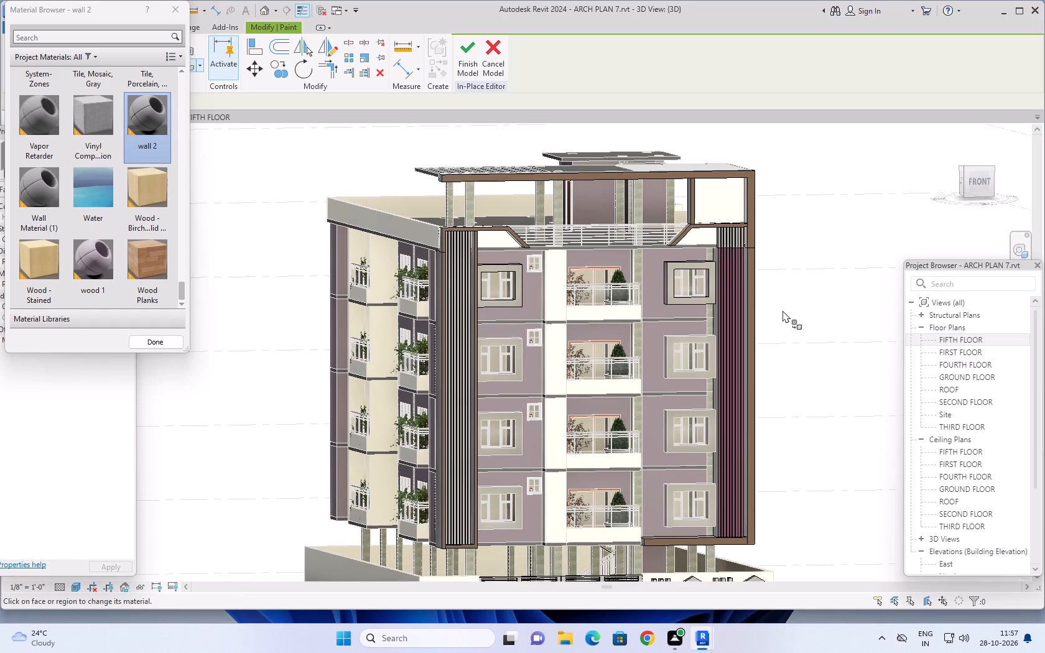
pyautogui.click(754, 309)
pyautogui.click(144, 131)
pyautogui.scroll(4, 758, 348)
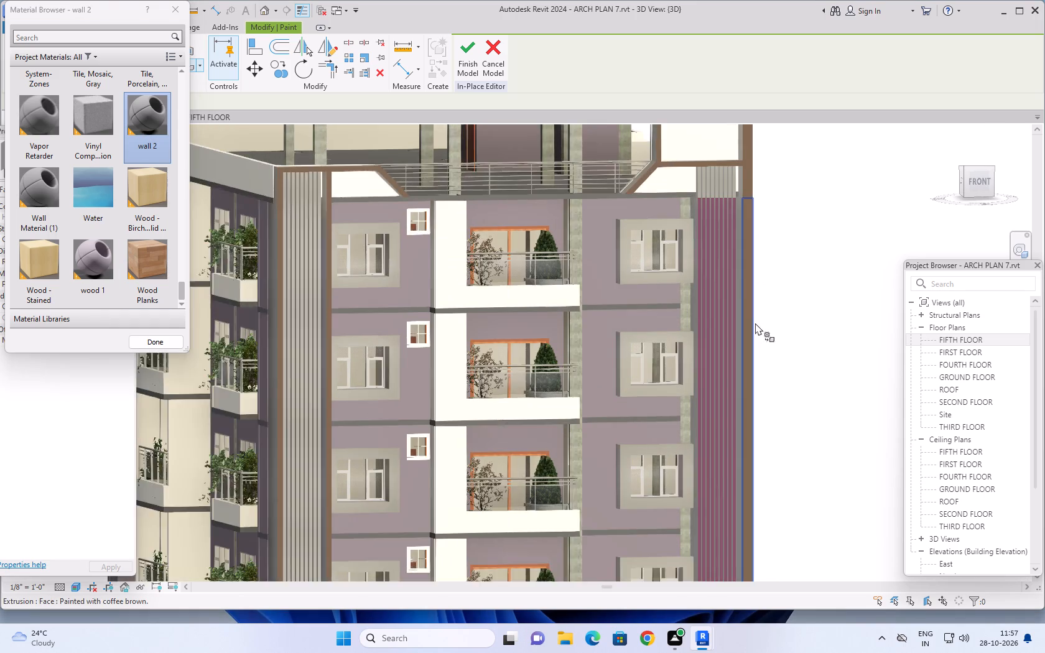
pyautogui.click(745, 294)
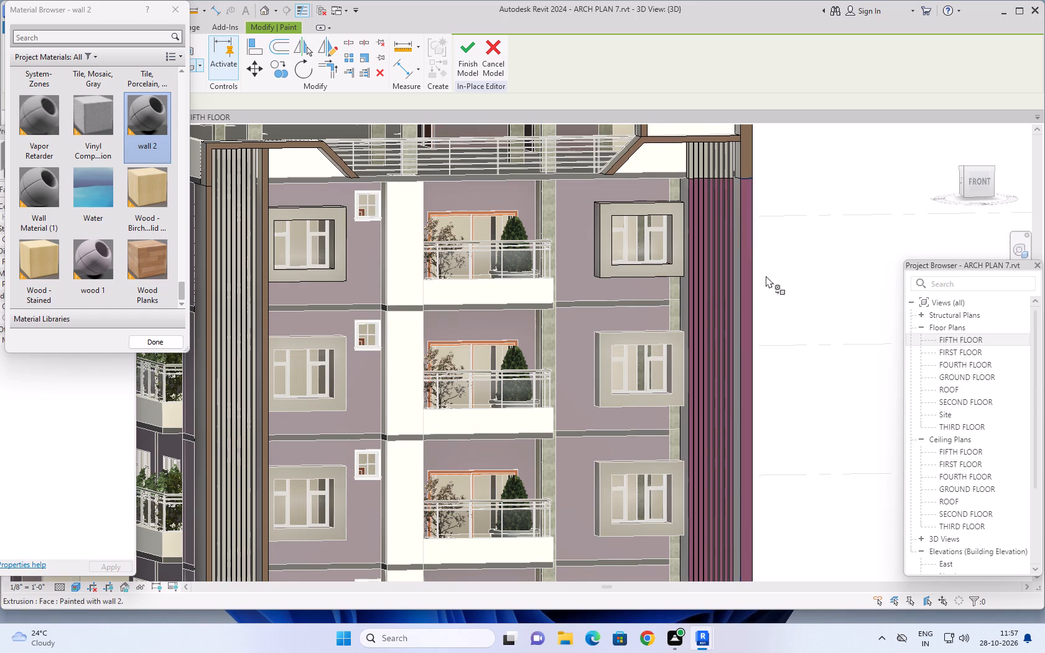
pyautogui.click(746, 157)
# Paint the inner post beside the roof opening and the angled ledge below it with wall 2.
pyautogui.scroll(-3, 768, 223)
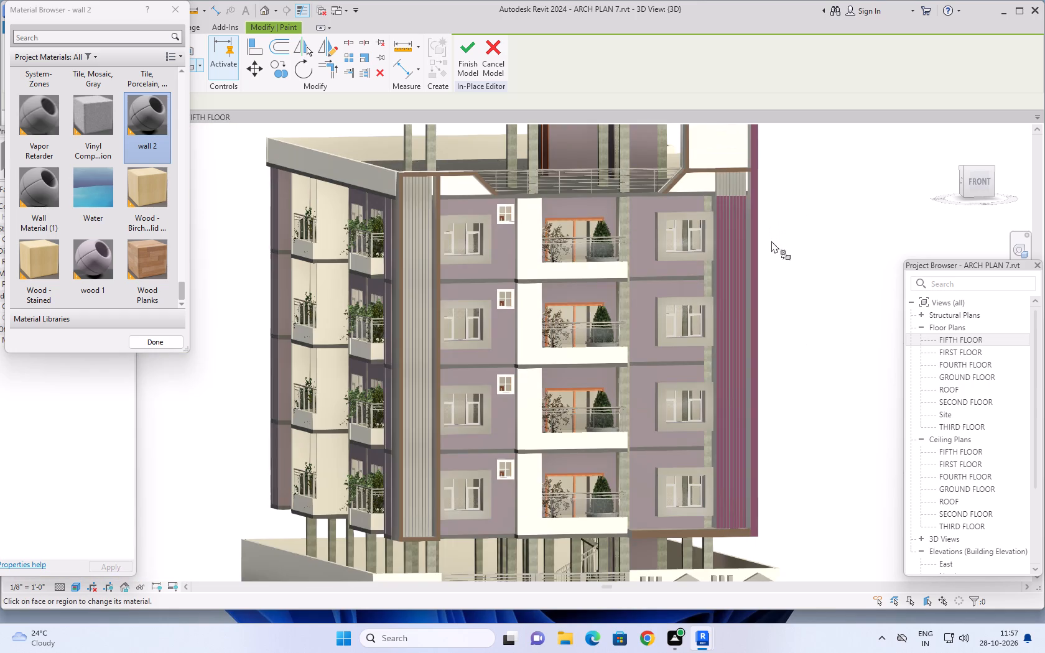
pyautogui.scroll(-2, 771, 241)
pyautogui.scroll(2, 704, 175)
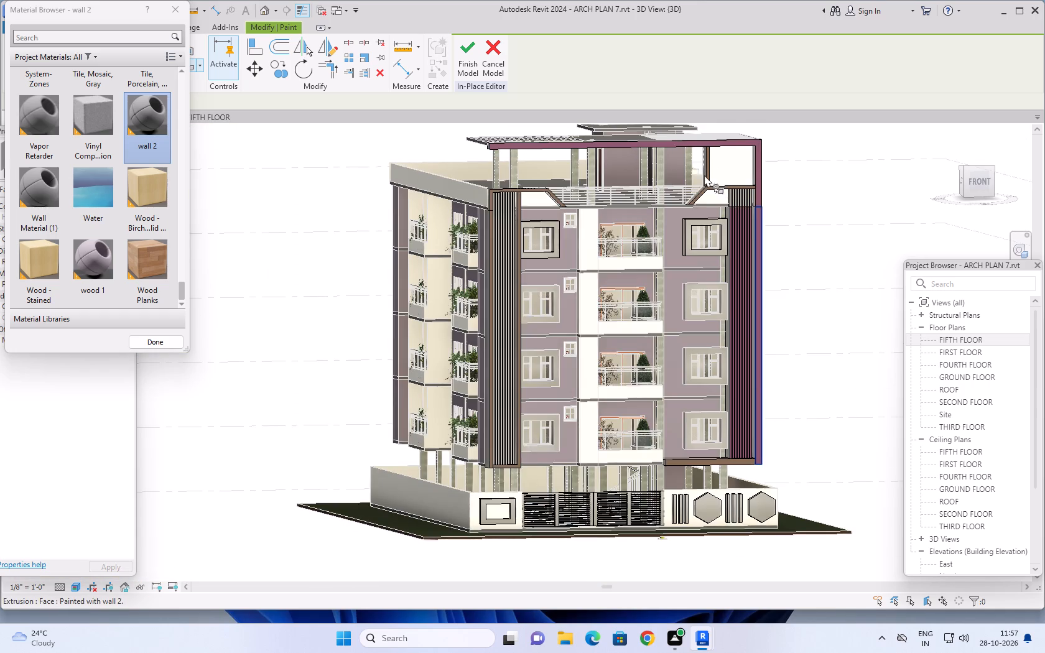
pyautogui.scroll(2, 704, 175)
pyautogui.click(712, 178)
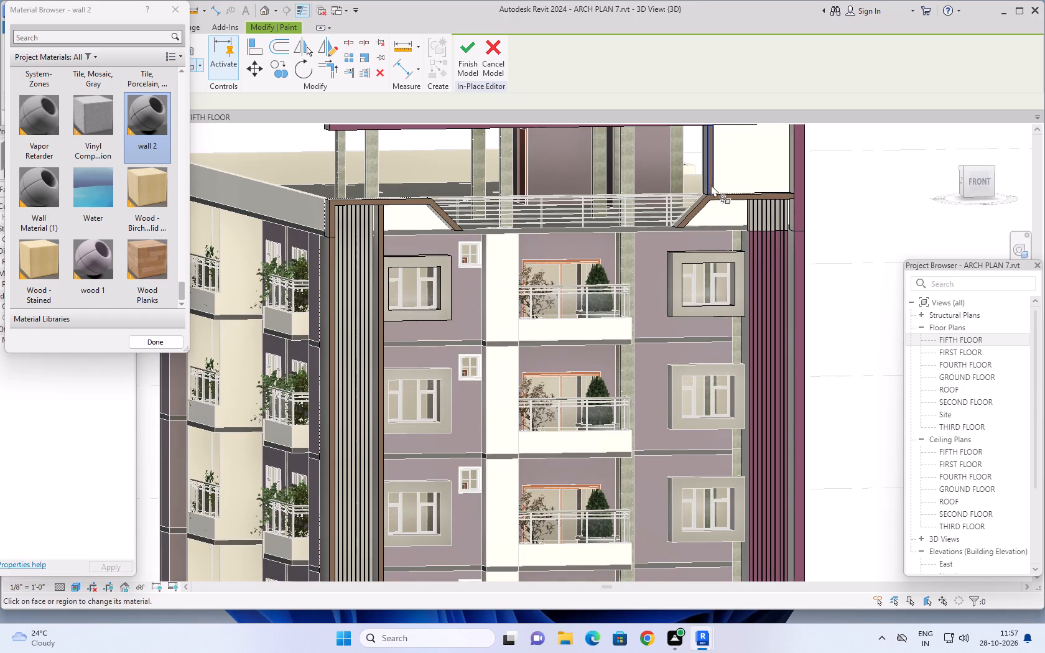
pyautogui.click(706, 201)
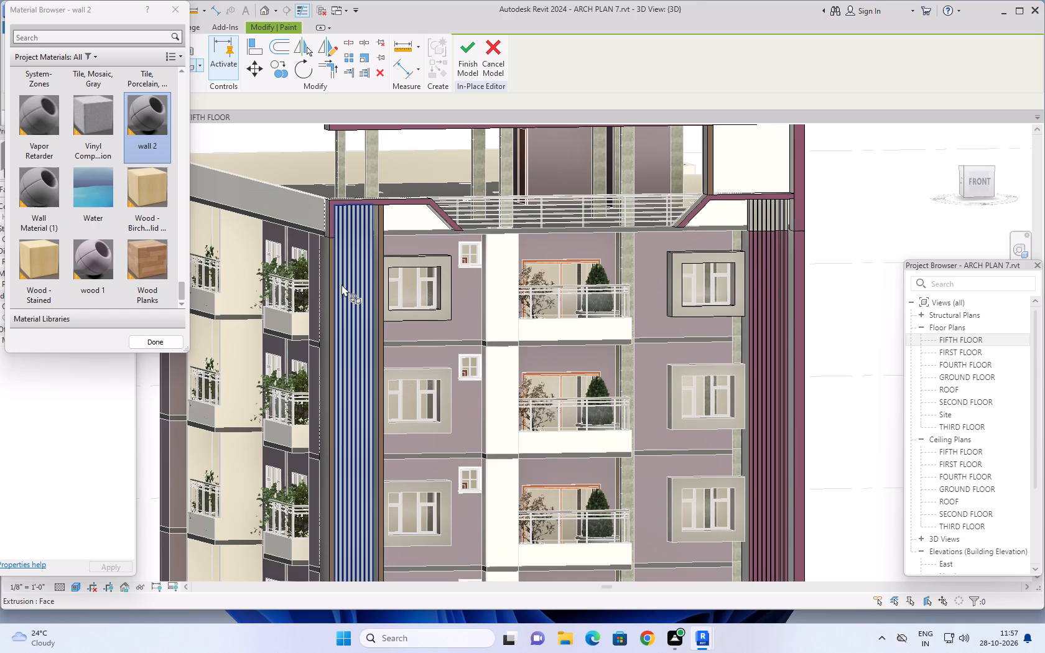
# Paint the narrow edge strips on both sides of the front facade's left fluted column with wall 2.
pyautogui.click(332, 281)
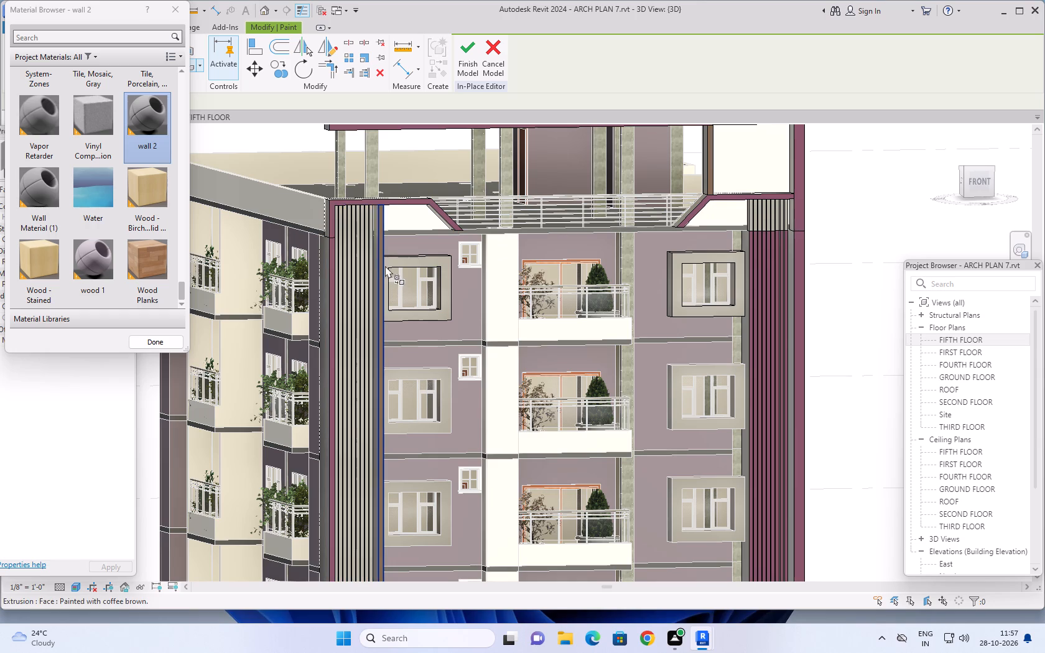
pyautogui.click(382, 264)
# Paint the fluted face of the front facade's right column with the coffee brown material.
pyautogui.scroll(-3, 564, 313)
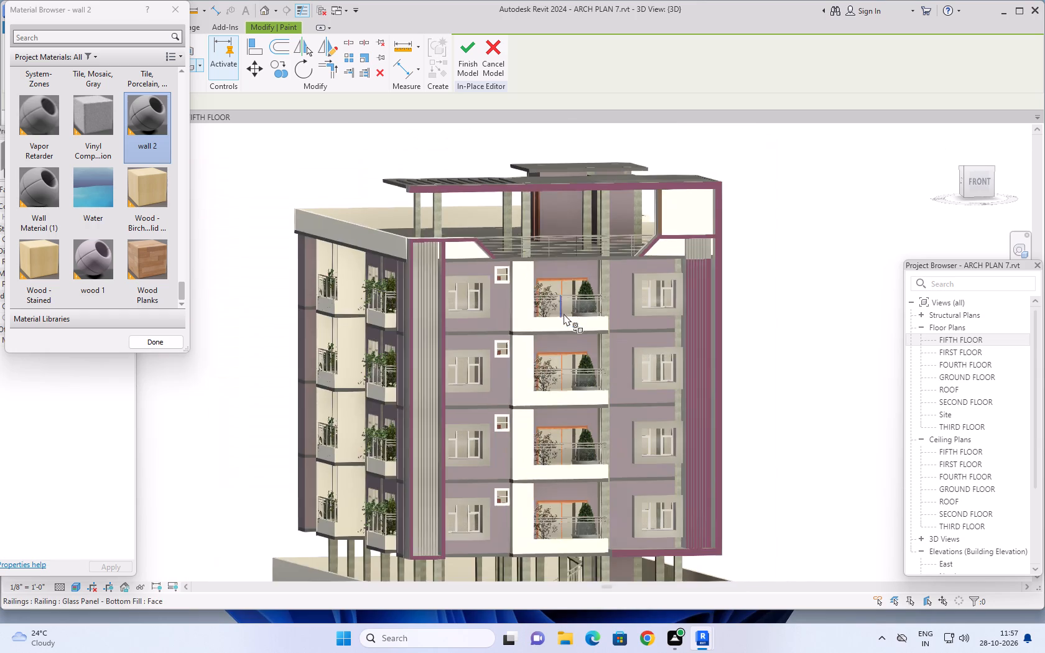
pyautogui.scroll(-3, 564, 319)
pyautogui.scroll(3, 488, 470)
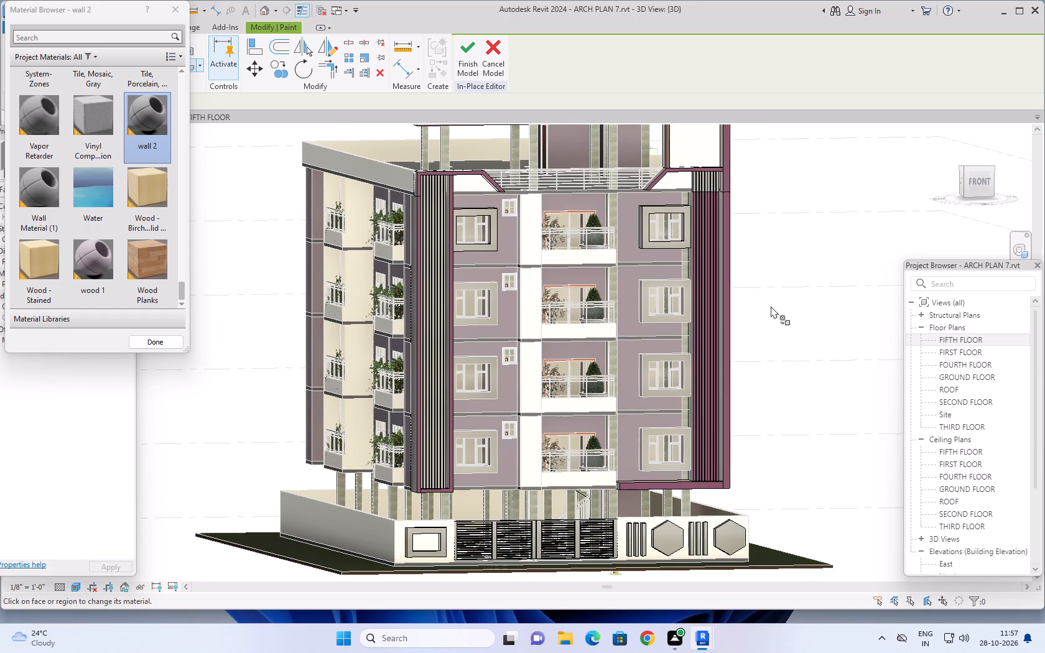
pyautogui.click(103, 251)
pyautogui.scroll(3, 96, 249)
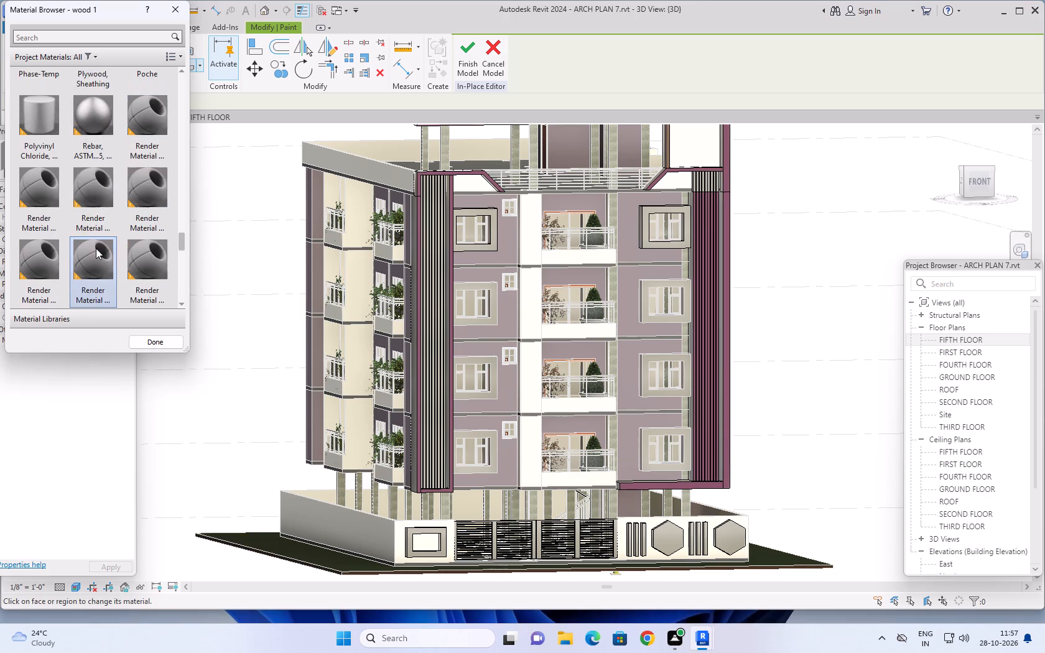
pyautogui.scroll(9, 96, 248)
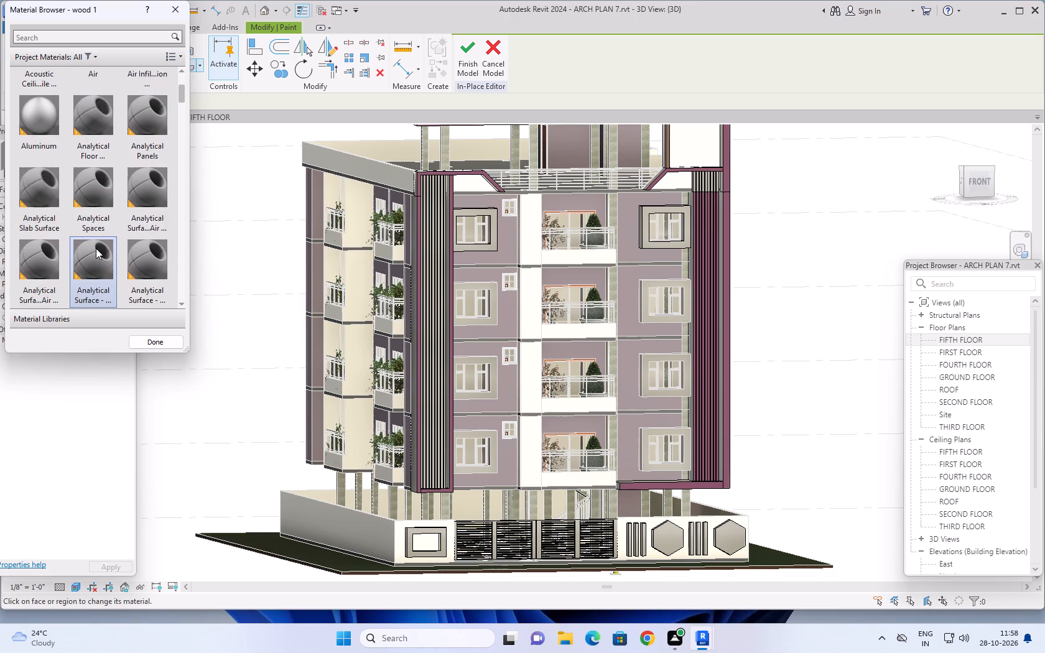
pyautogui.scroll(1, 96, 248)
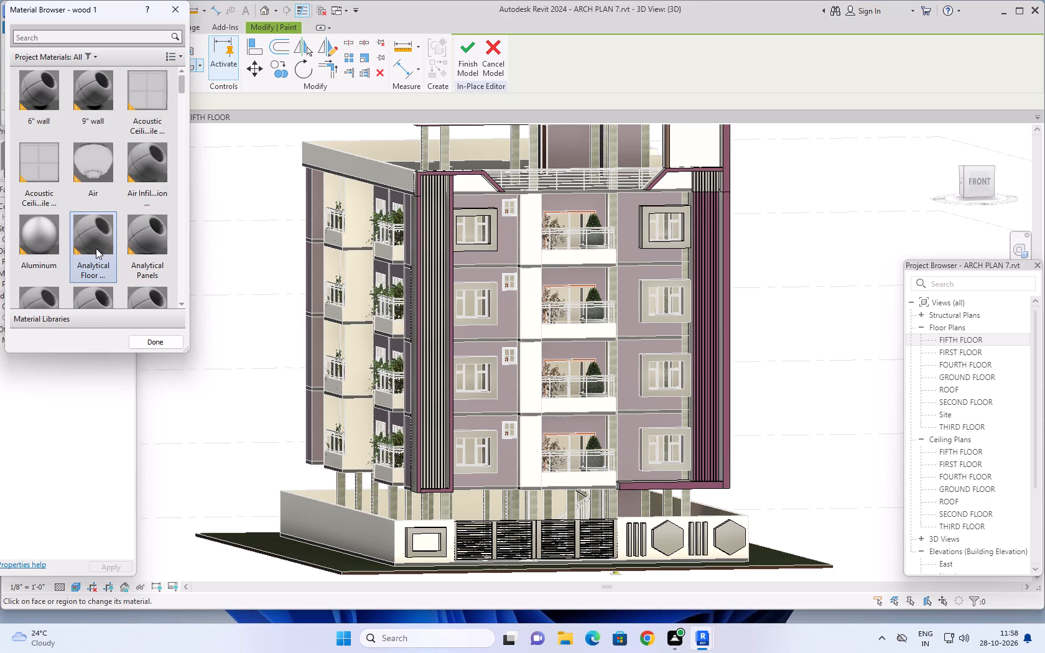
pyautogui.scroll(5, 96, 248)
pyautogui.scroll(-2, 100, 196)
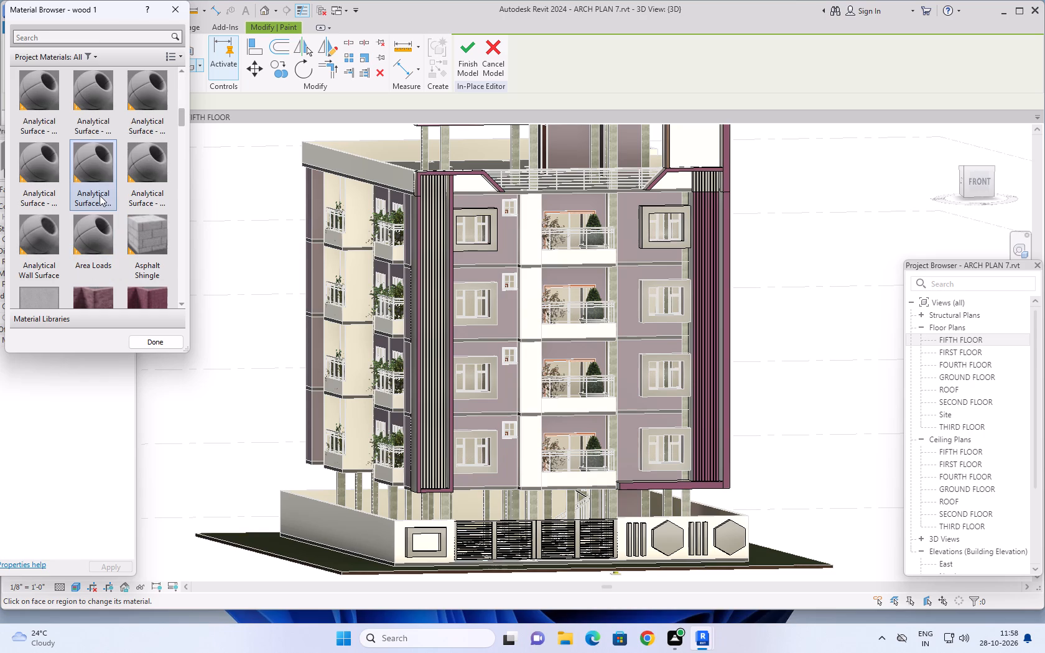
pyautogui.scroll(-1, 100, 195)
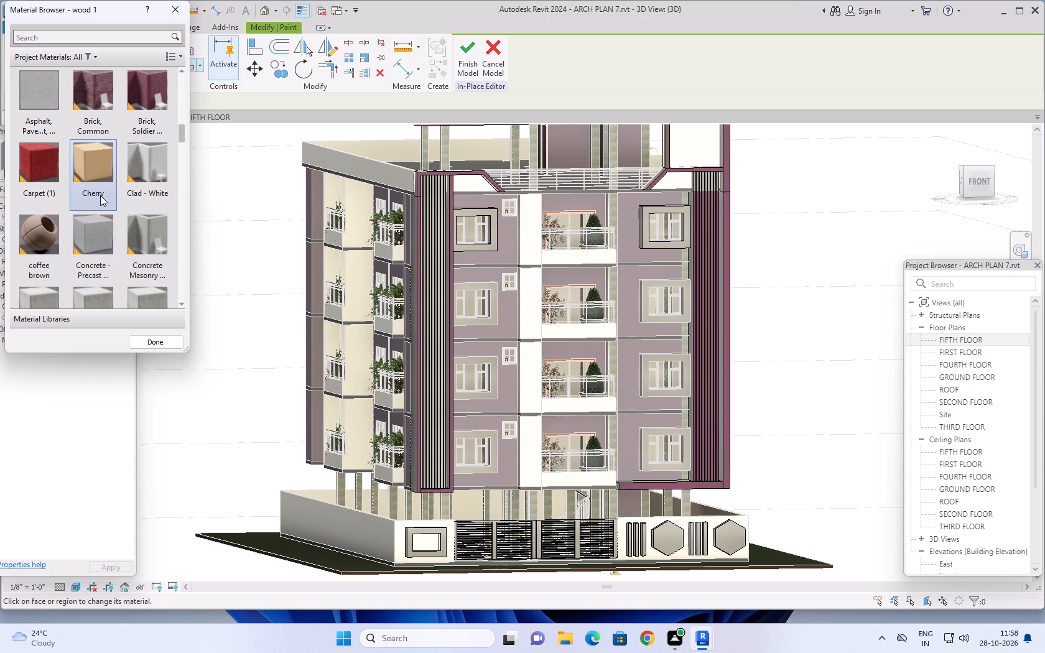
pyautogui.click(51, 223)
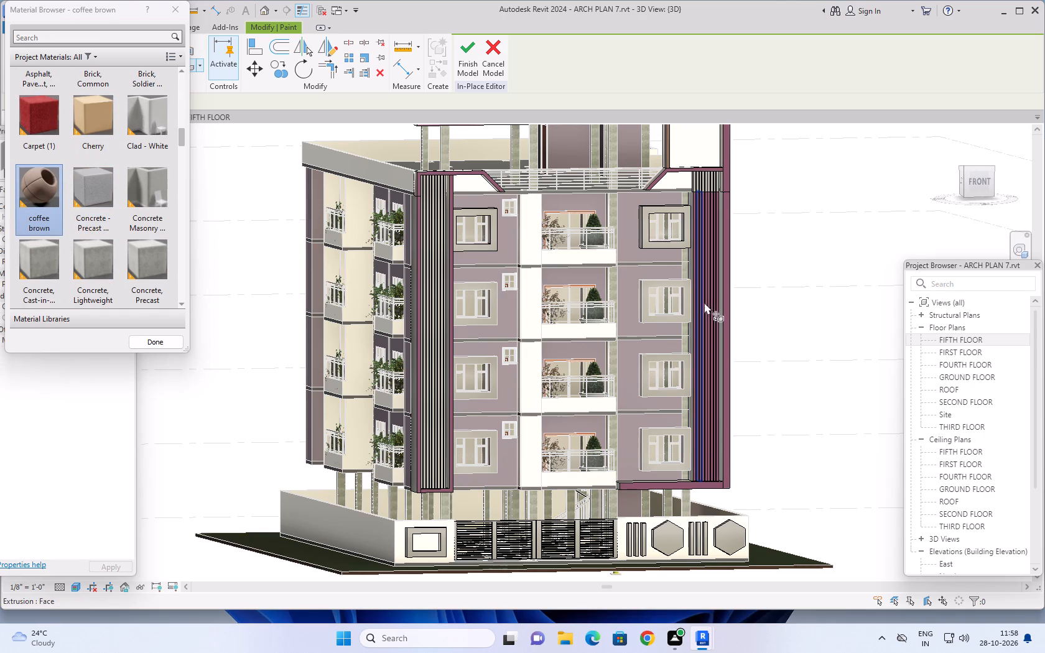
pyautogui.click(714, 289)
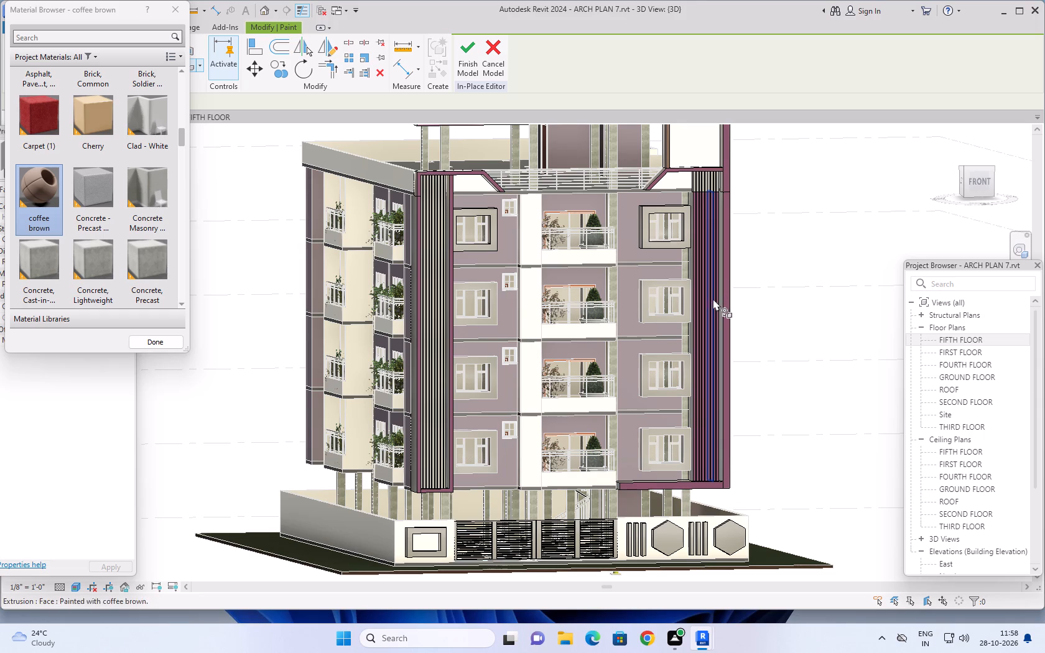
pyautogui.scroll(4, 706, 307)
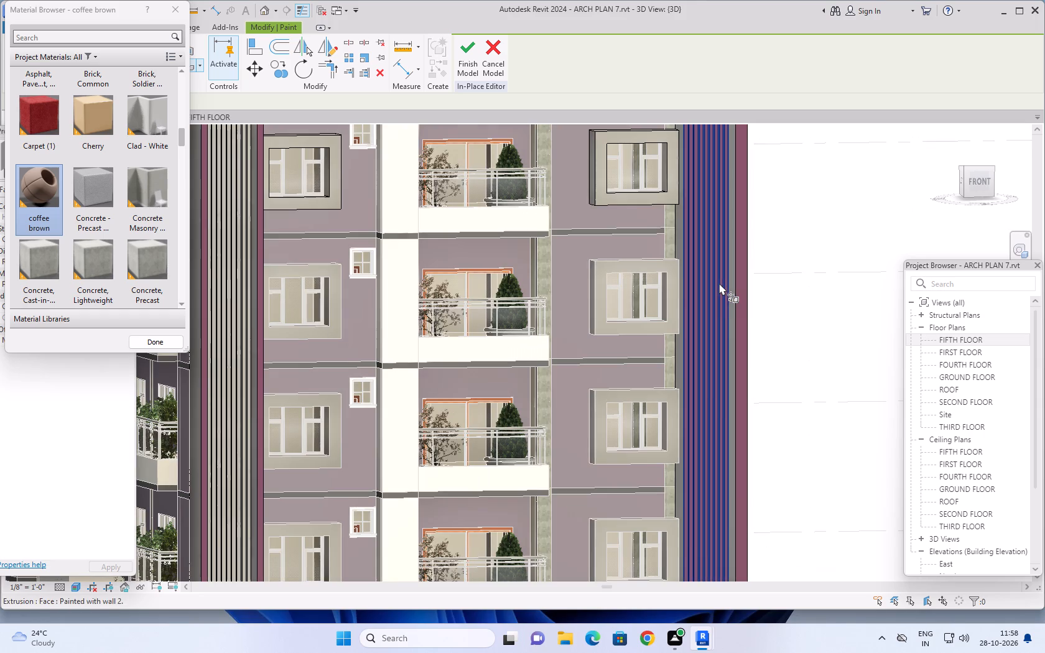
pyautogui.click(719, 283)
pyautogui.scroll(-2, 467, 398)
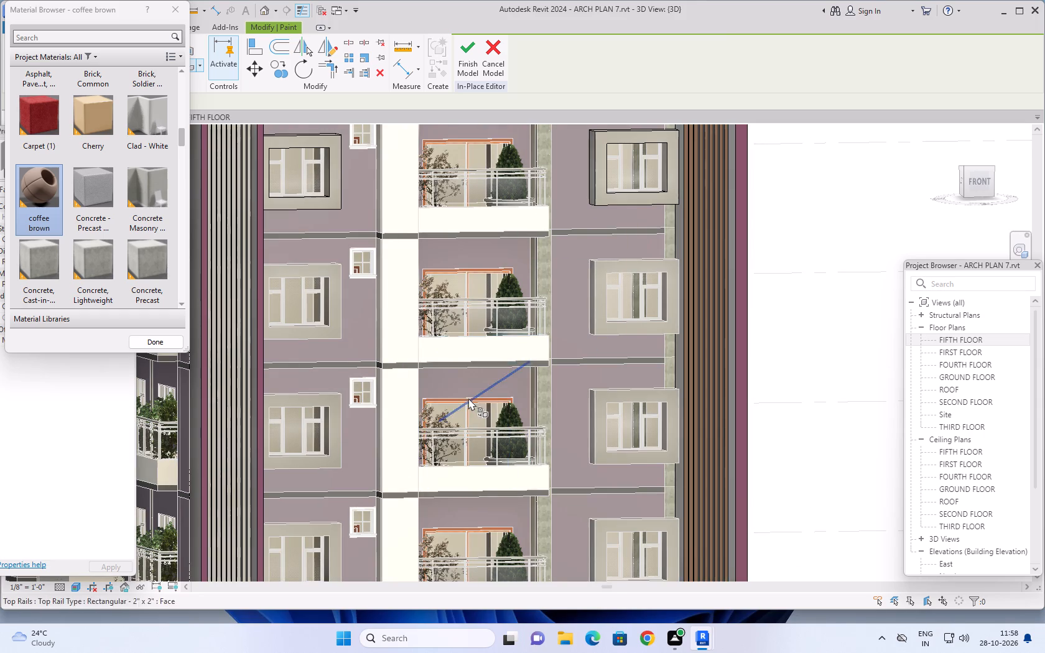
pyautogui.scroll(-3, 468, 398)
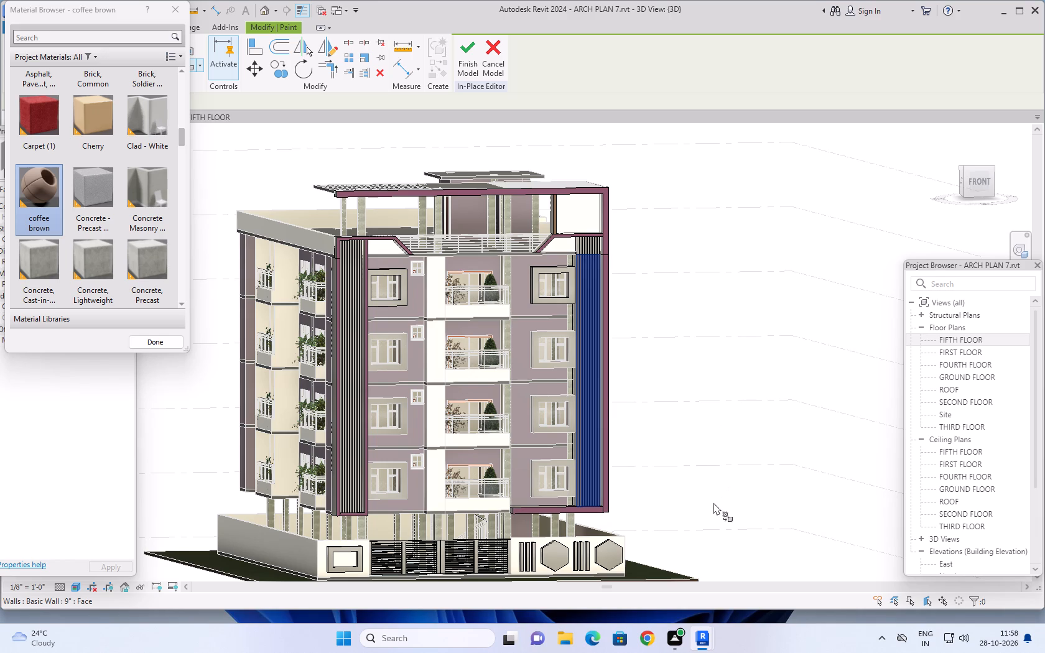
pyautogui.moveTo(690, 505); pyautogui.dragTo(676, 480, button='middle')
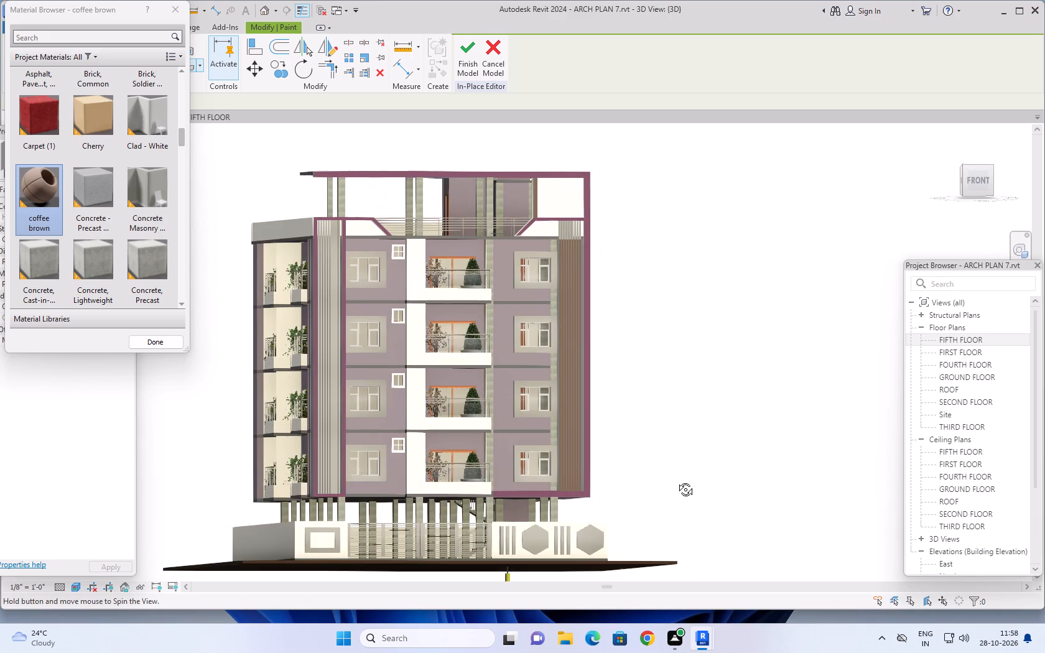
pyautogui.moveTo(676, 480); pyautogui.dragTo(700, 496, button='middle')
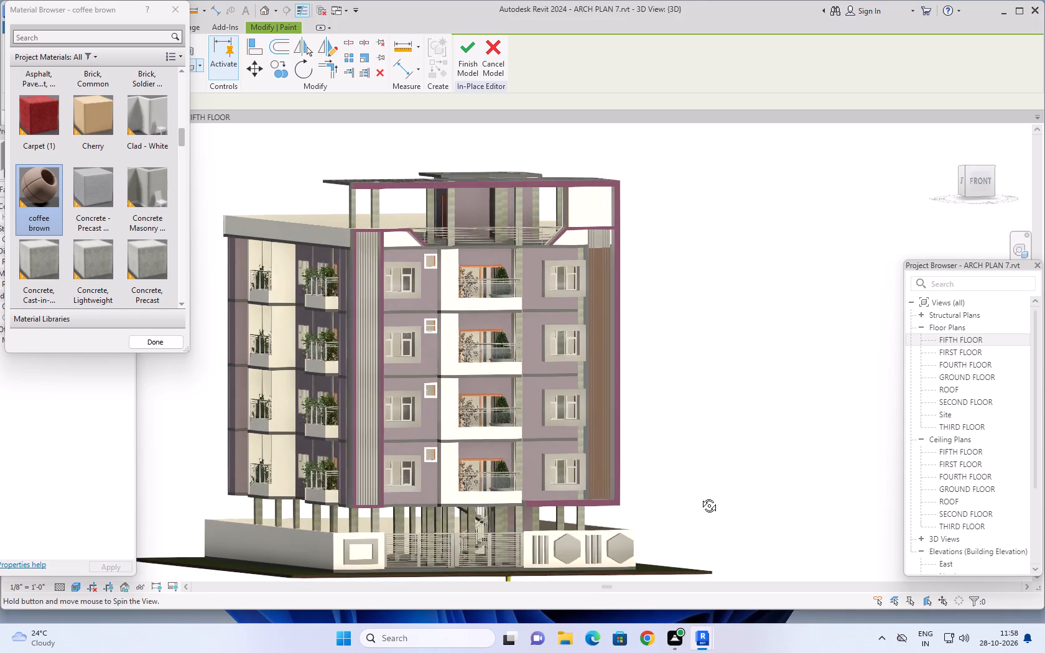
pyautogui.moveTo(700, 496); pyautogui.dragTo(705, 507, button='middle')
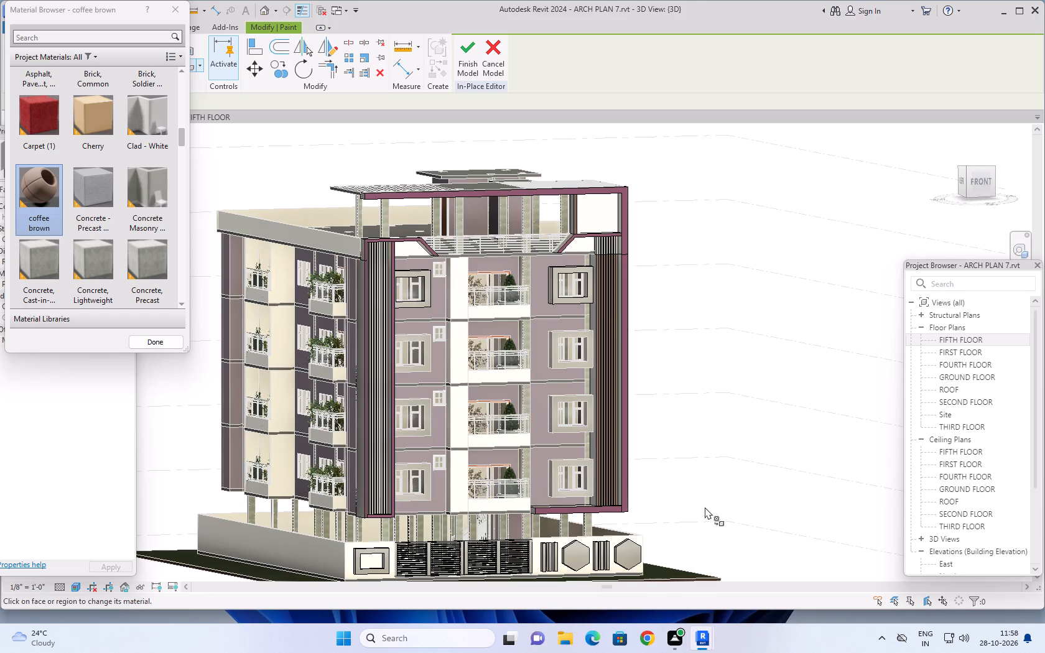
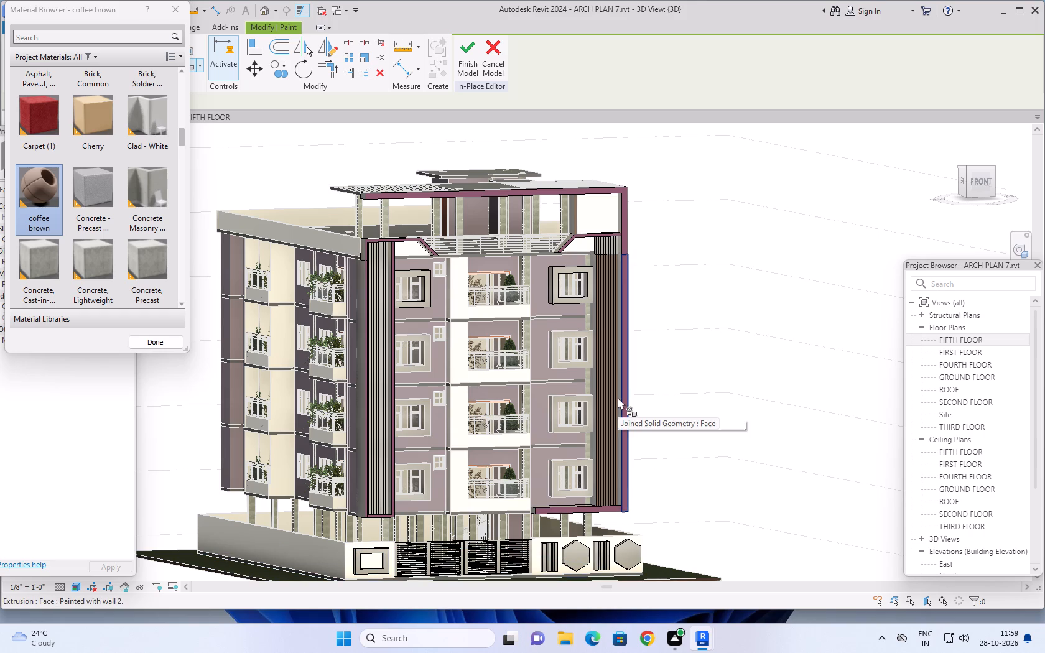
# Paint the front frame's right vertical faces, its rooftop portion and the angled terrace-level bands with coffee brown.
pyautogui.scroll(5, 602, 339)
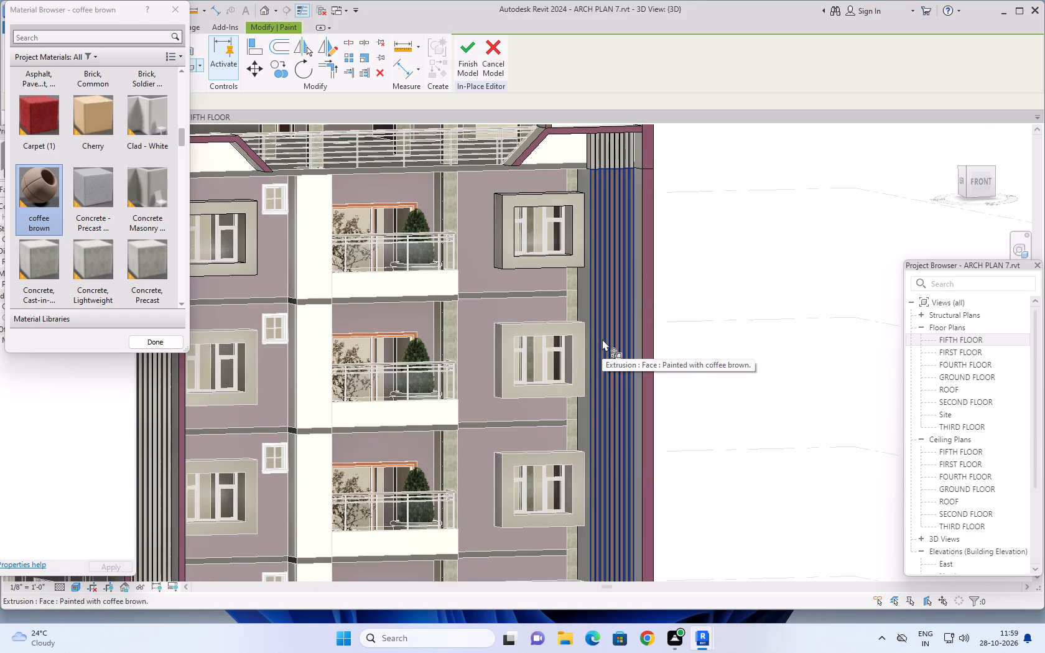
pyautogui.click(648, 327)
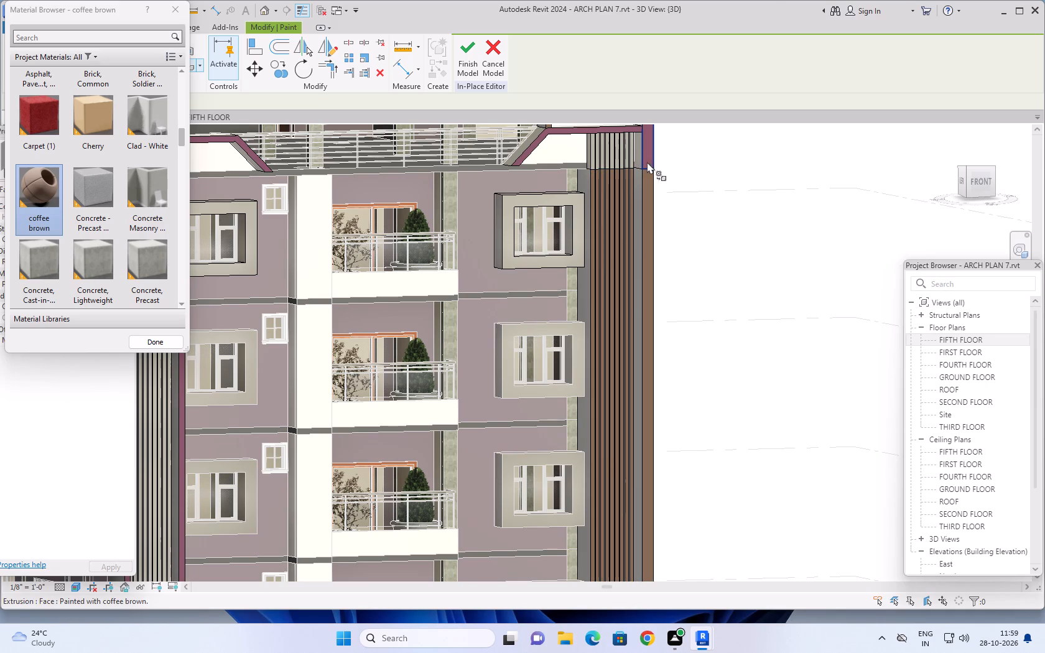
pyautogui.click(649, 155)
pyautogui.scroll(-4, 623, 259)
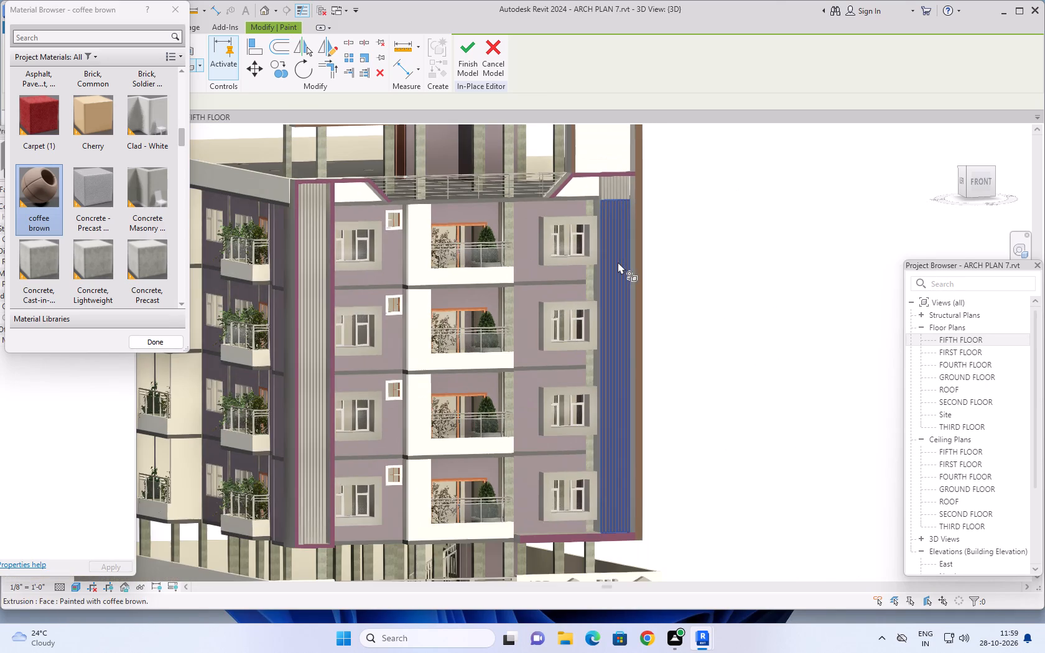
pyautogui.scroll(-1, 618, 262)
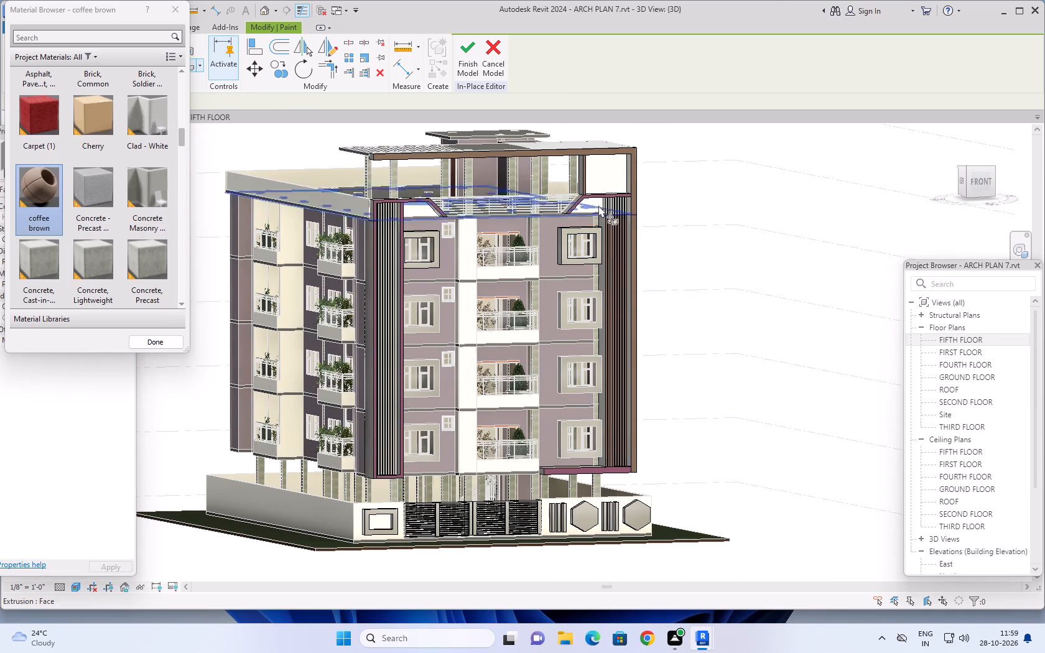
pyautogui.scroll(11, 597, 197)
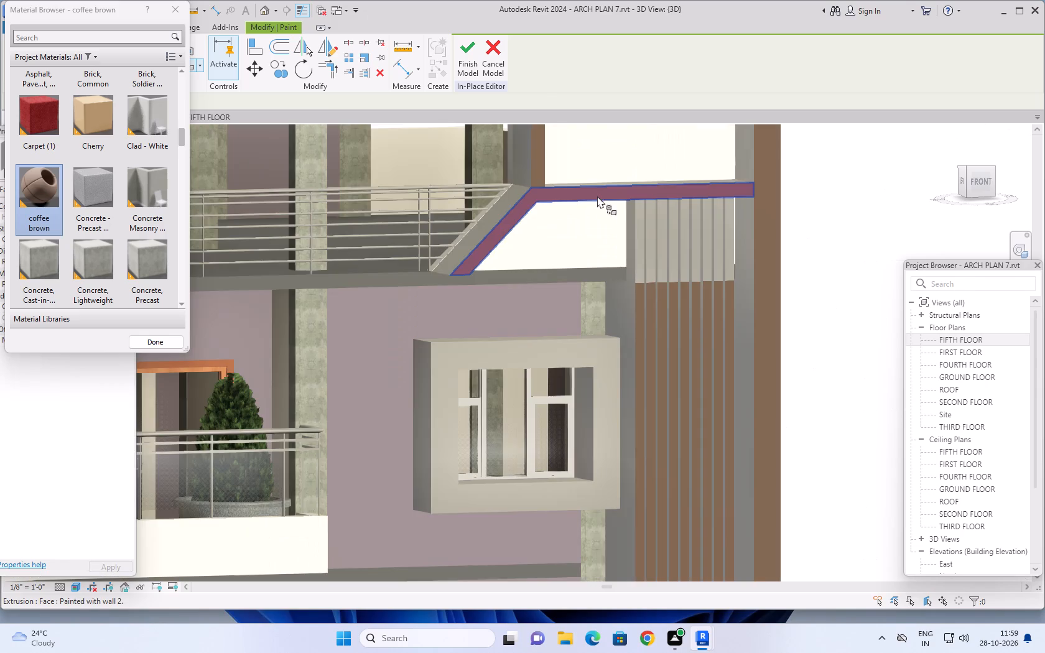
pyautogui.click(590, 192)
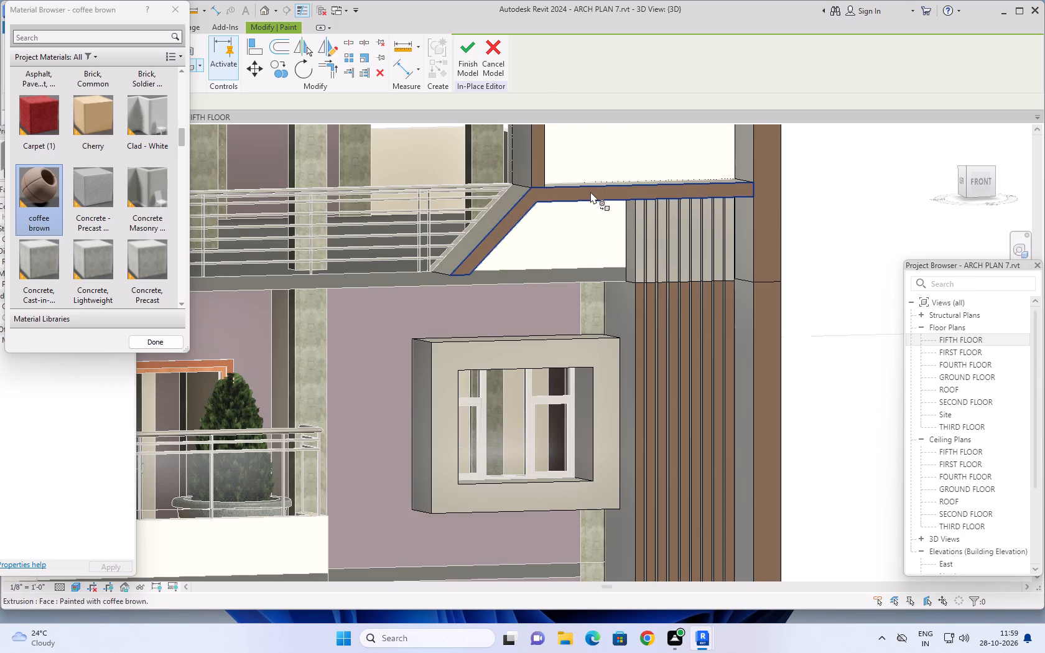
# Paint the two vertical edge faces flanking the front facade's left slatted panel with coffee brown.
pyautogui.scroll(-11, 590, 192)
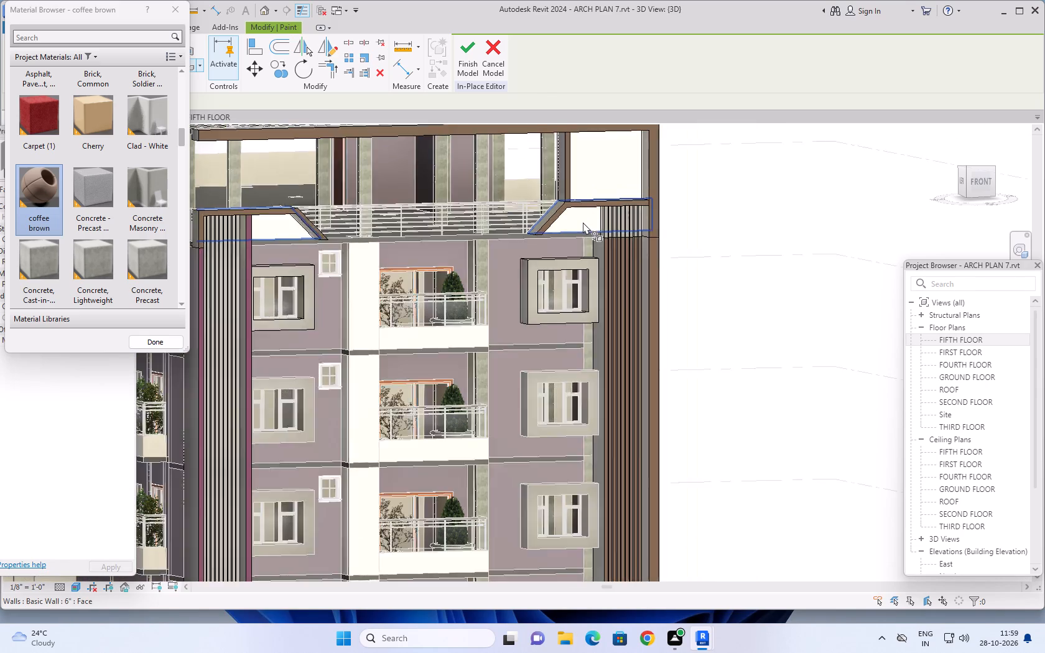
pyautogui.scroll(-1, 583, 222)
pyautogui.scroll(9, 386, 221)
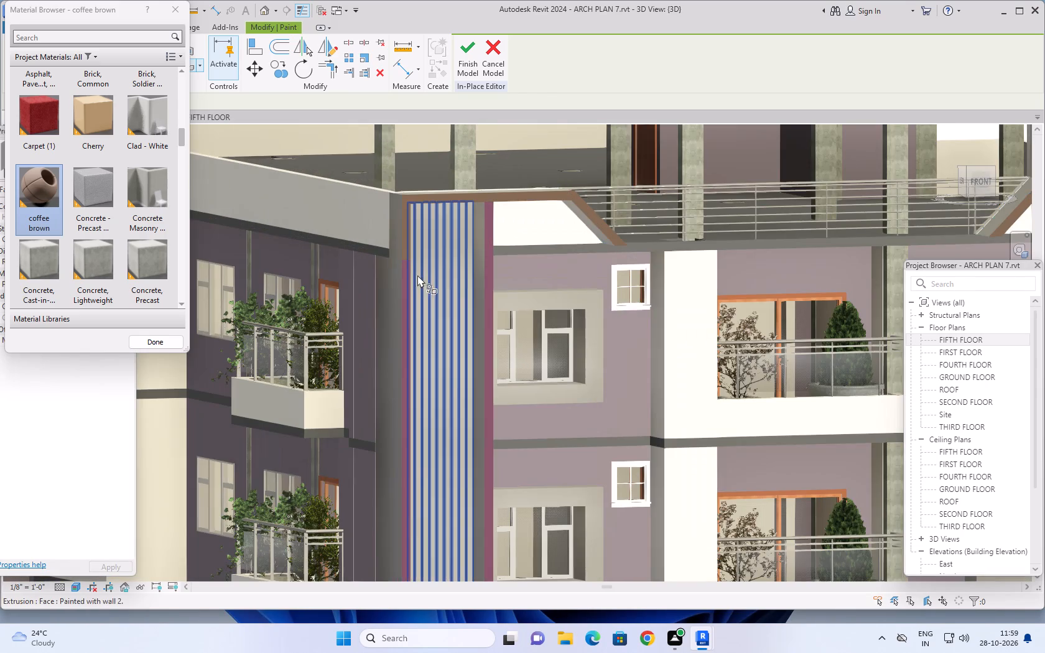
pyautogui.scroll(5, 415, 282)
pyautogui.click(397, 303)
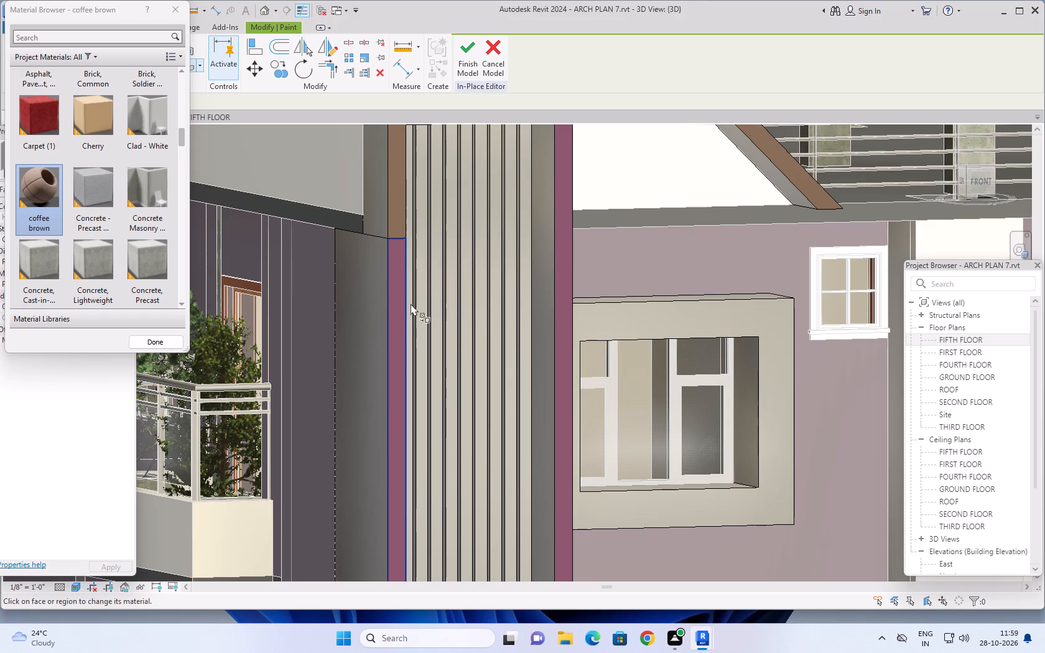
pyautogui.click(562, 287)
# Paint the slatted panels at both ends of the front facade, including the right panel's upper section, with Wood Planks.
pyautogui.scroll(-5, 562, 287)
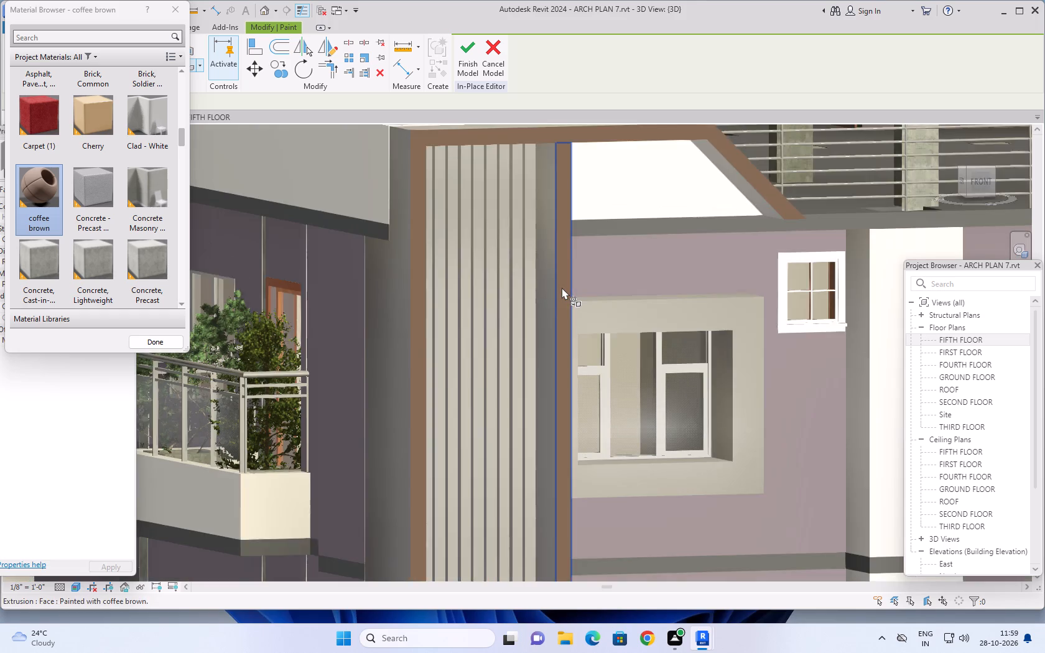
pyautogui.scroll(-8, 562, 287)
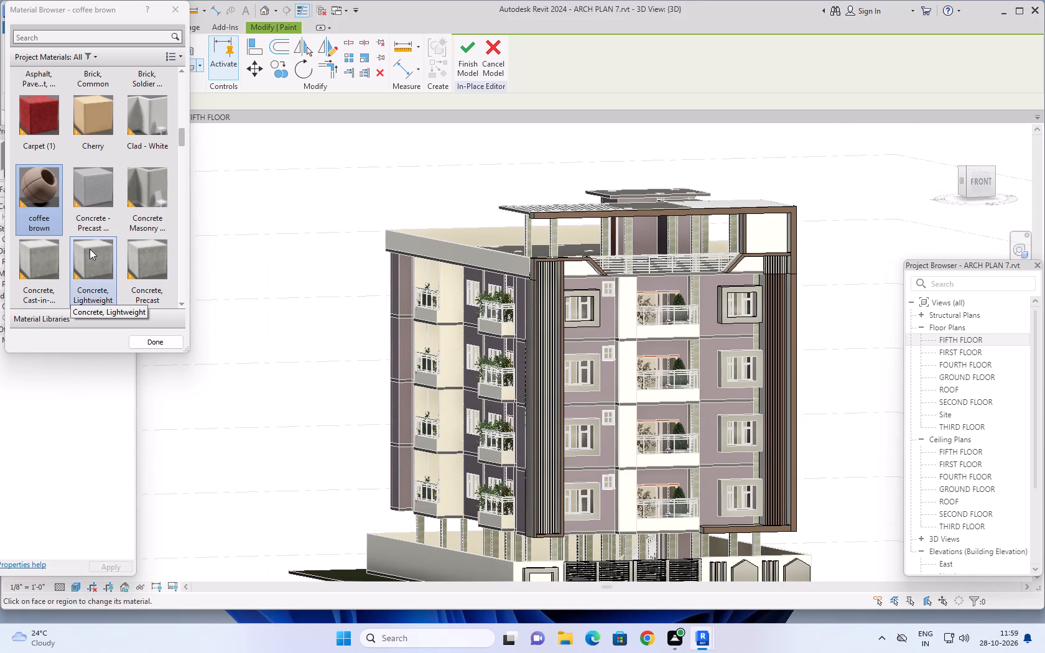
pyautogui.scroll(-14, 118, 203)
pyautogui.click(140, 256)
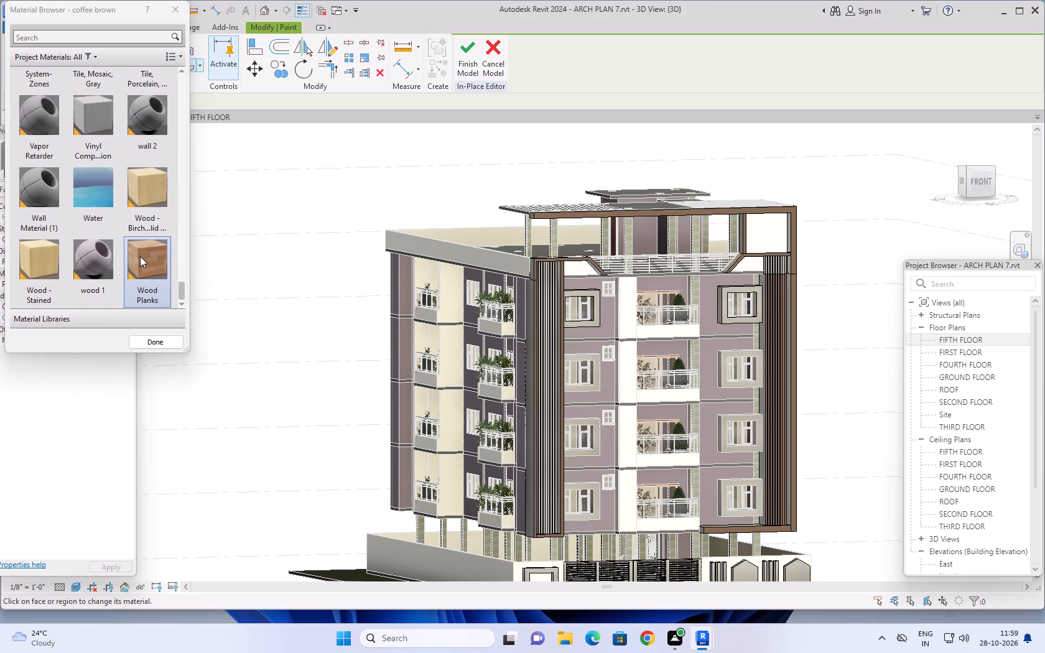
pyautogui.scroll(5, 774, 340)
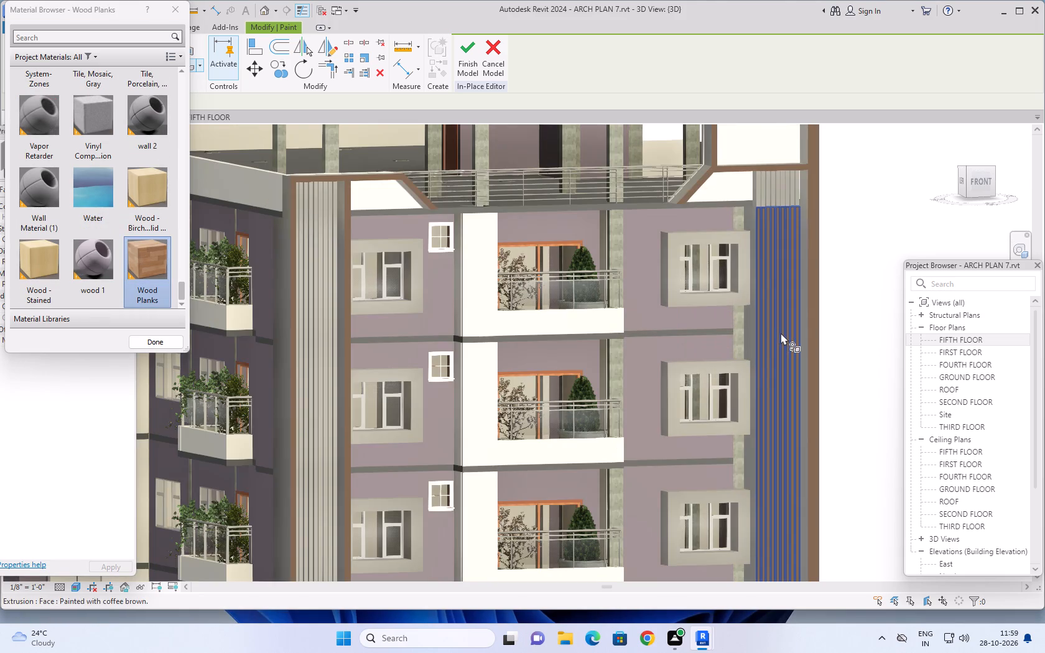
pyautogui.click(781, 333)
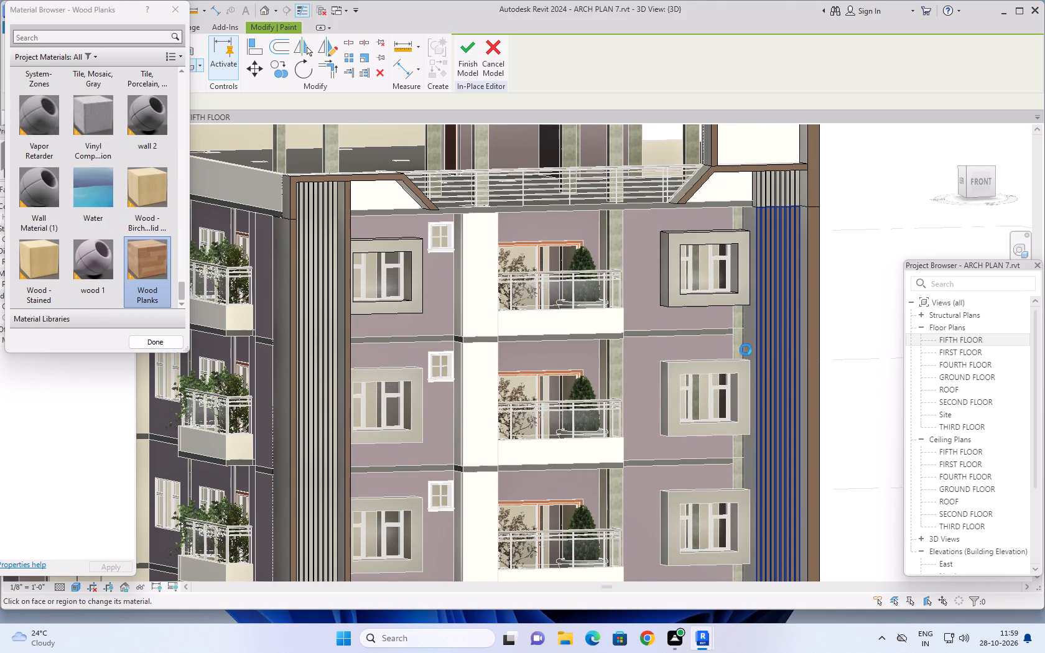
pyautogui.scroll(-2, 820, 358)
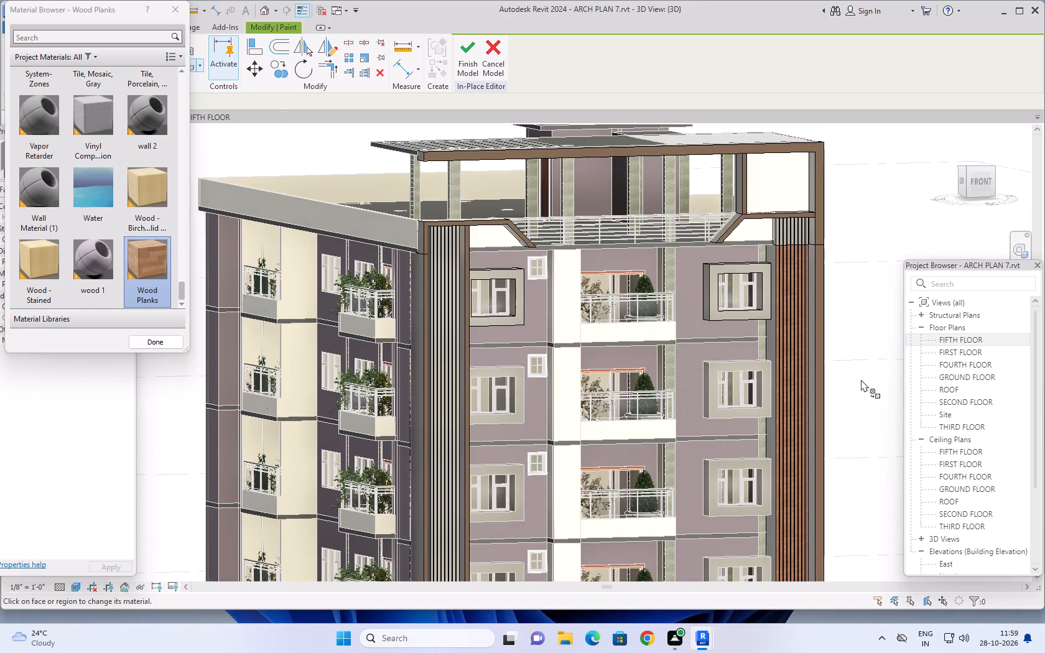
pyautogui.click(794, 236)
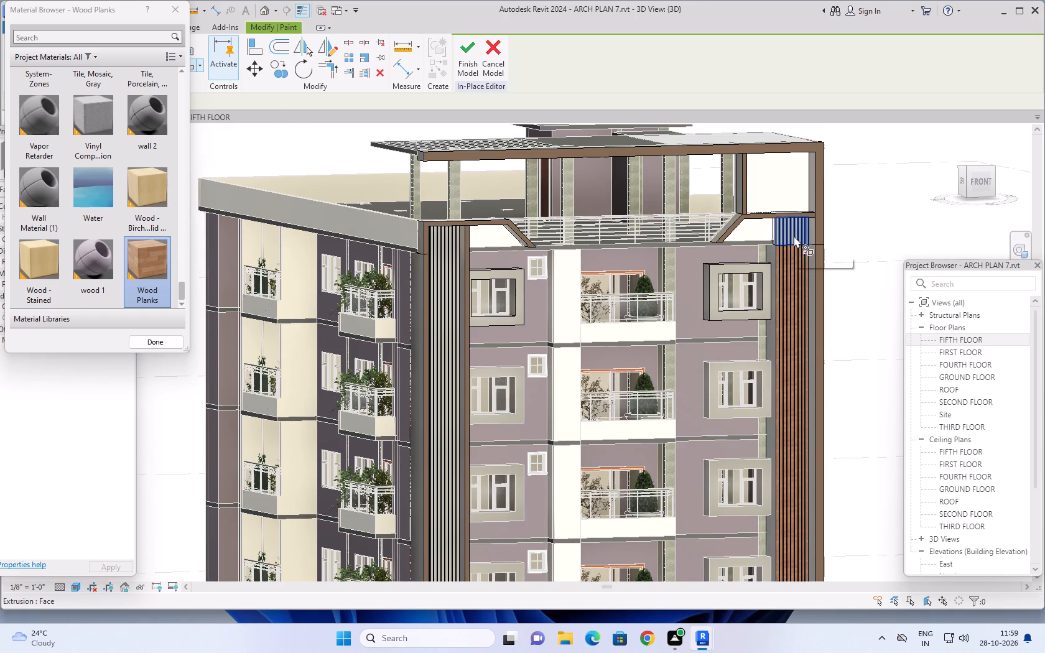
pyautogui.click(447, 266)
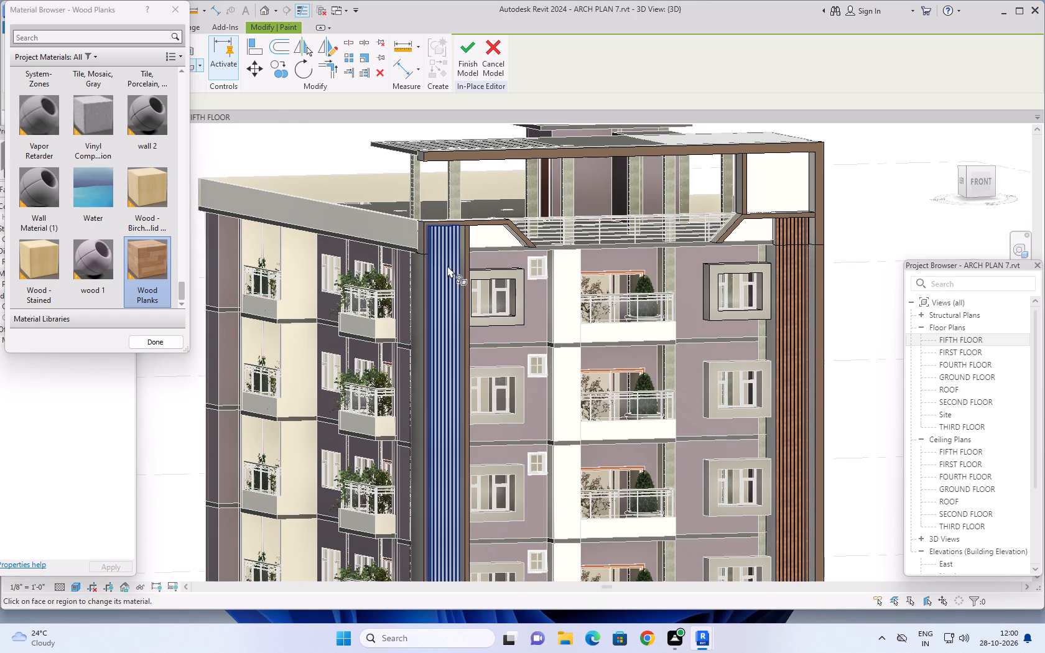
# Examine the painted front facade and its wood panels from several angles.
pyautogui.scroll(-2, 826, 341)
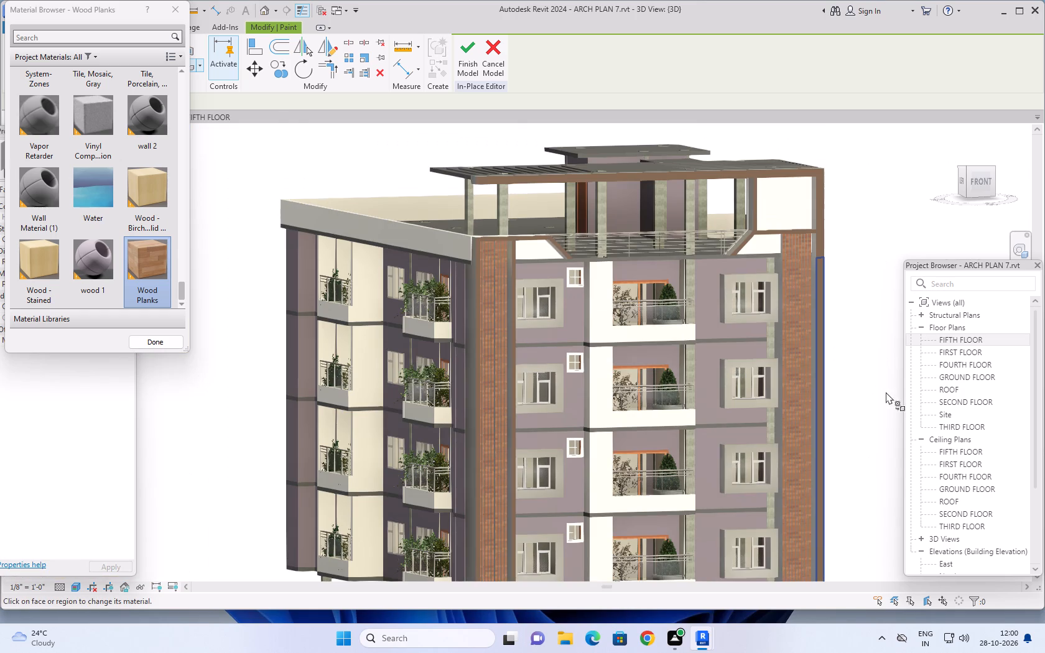
pyautogui.moveTo(873, 385); pyautogui.dragTo(848, 398, button='middle')
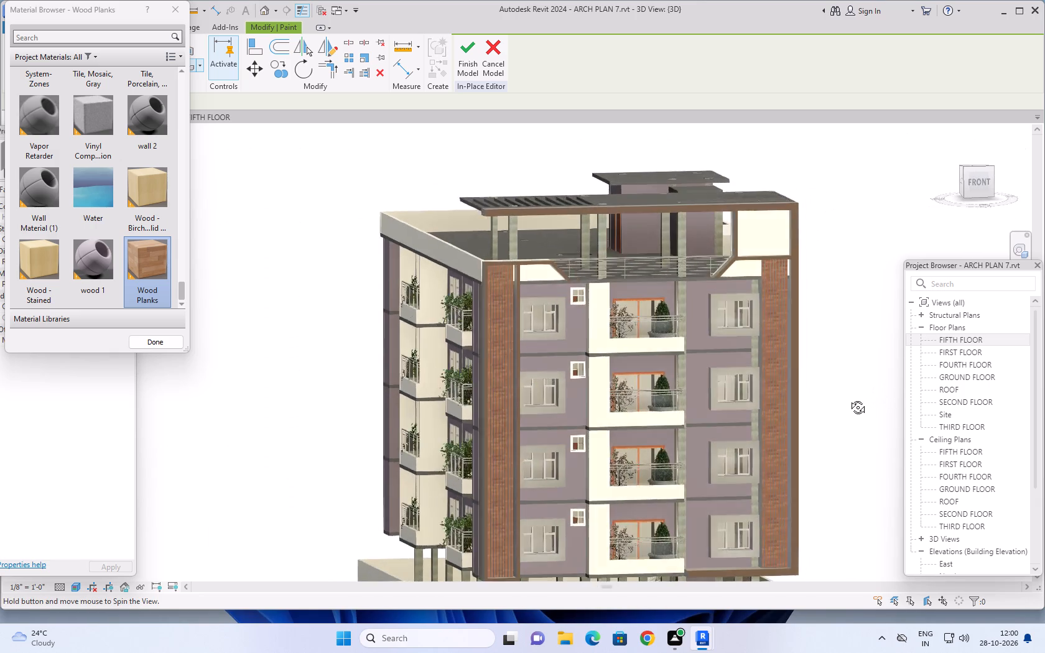
pyautogui.moveTo(848, 398); pyautogui.dragTo(827, 371, button='middle')
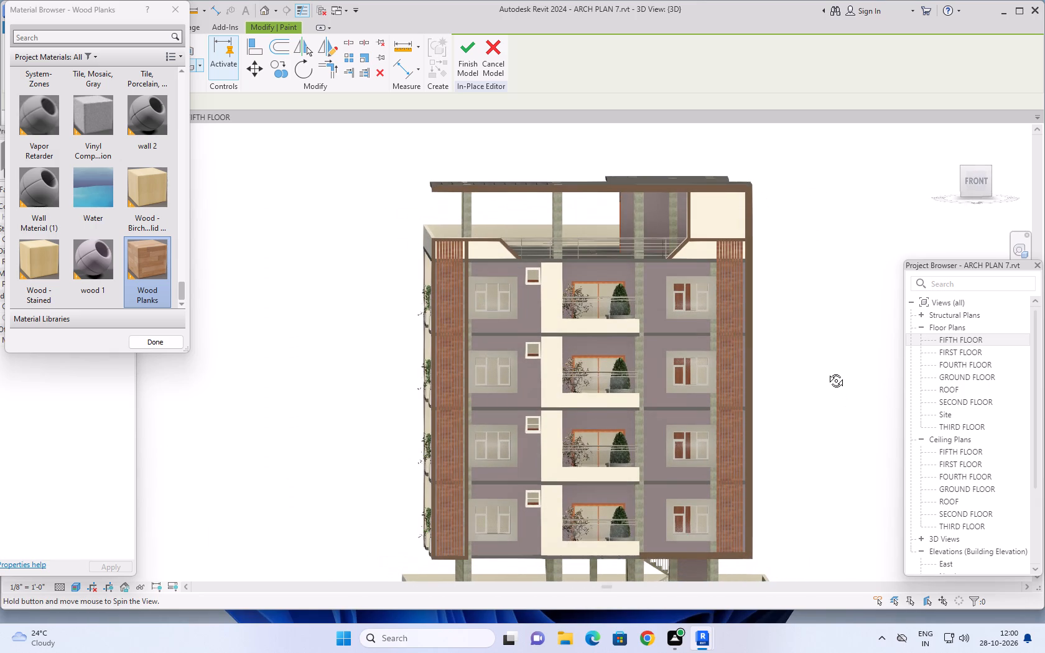
pyautogui.moveTo(827, 371); pyautogui.dragTo(845, 389, button='middle')
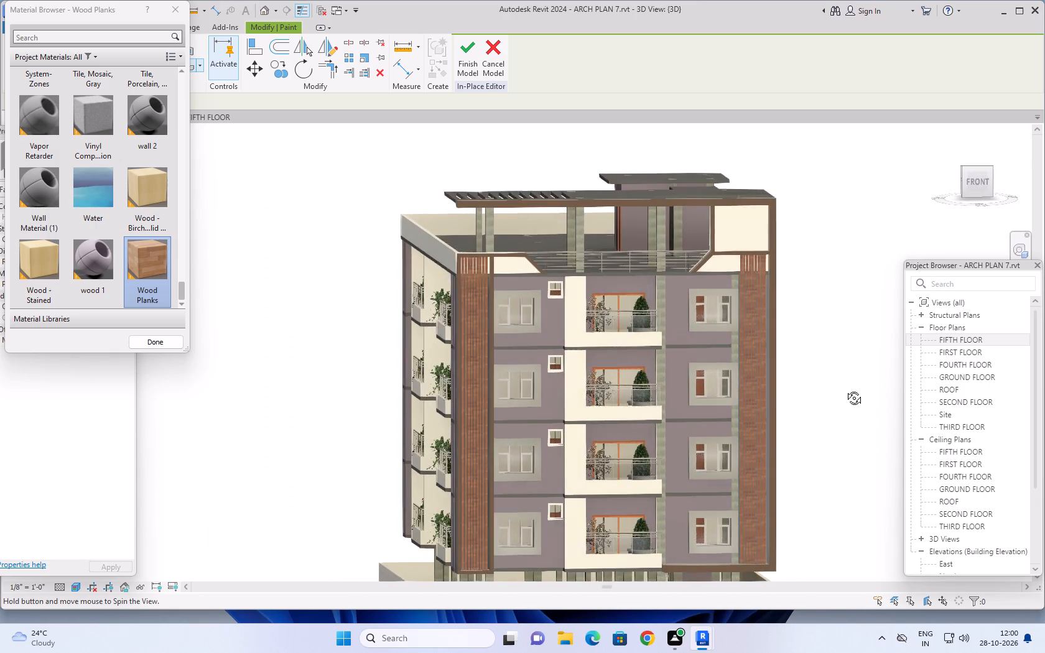
pyautogui.moveTo(845, 389); pyautogui.dragTo(853, 391, button='middle')
pyautogui.scroll(-1, 845, 379)
pyautogui.moveTo(842, 371); pyautogui.dragTo(829, 374, button='middle')
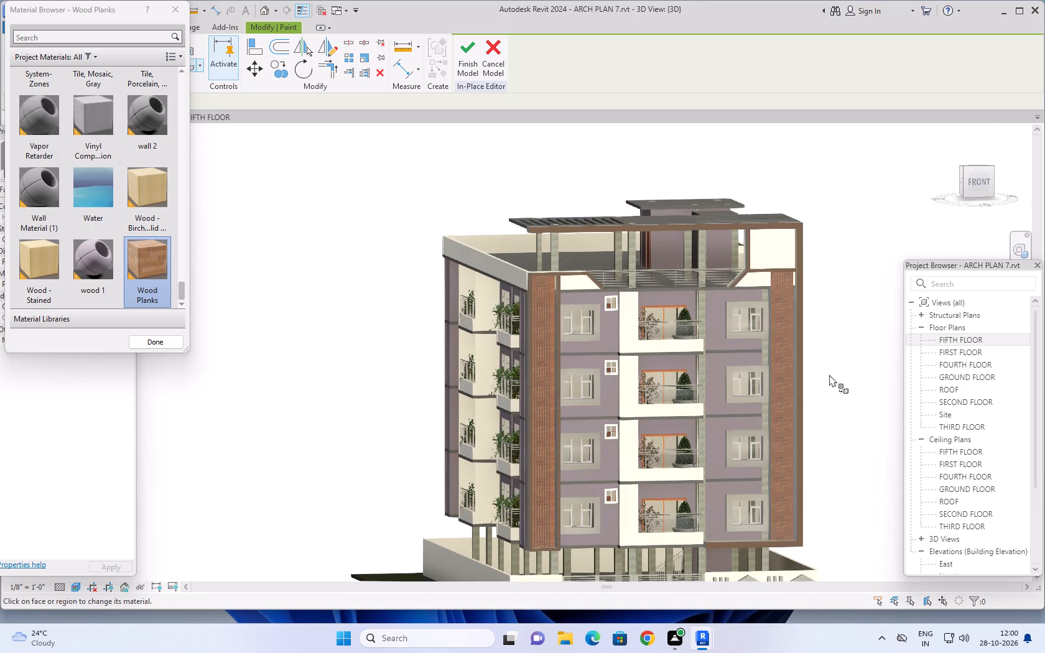
pyautogui.moveTo(829, 374); pyautogui.dragTo(751, 392, button='middle')
pyautogui.keyDown('shift'); pyautogui.moveTo(751, 392); pyautogui.dragTo(791, 391, button='middle'); pyautogui.keyUp('shift')
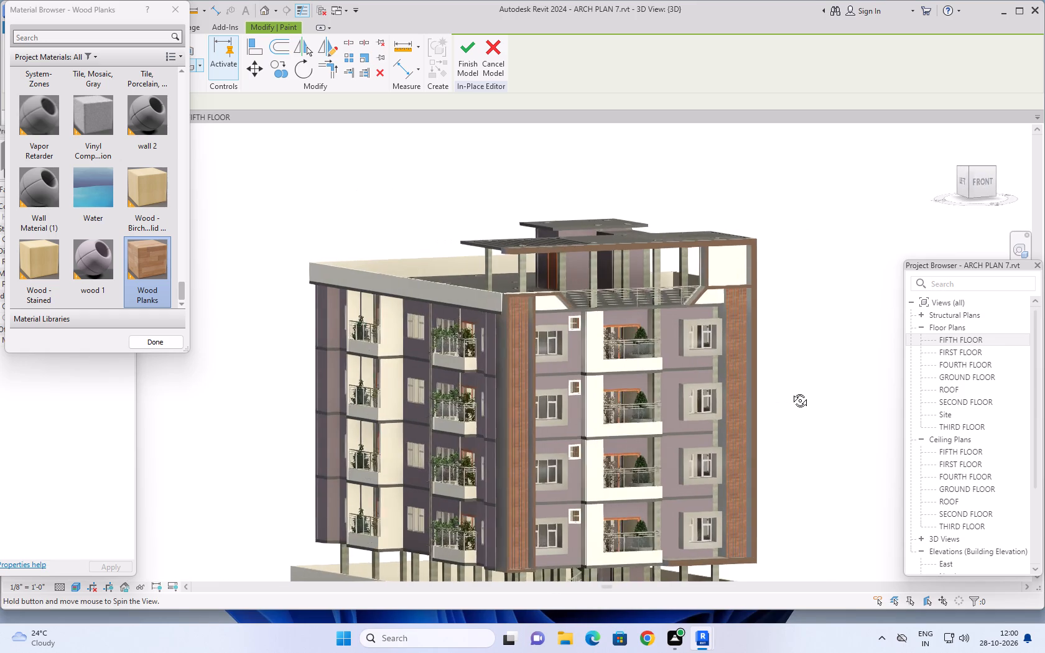
pyautogui.keyDown('shift'); pyautogui.moveTo(791, 391); pyautogui.dragTo(800, 396, button='middle'); pyautogui.keyUp('shift')
pyautogui.scroll(2, 800, 396)
pyautogui.moveTo(797, 396); pyautogui.dragTo(806, 390, button='middle')
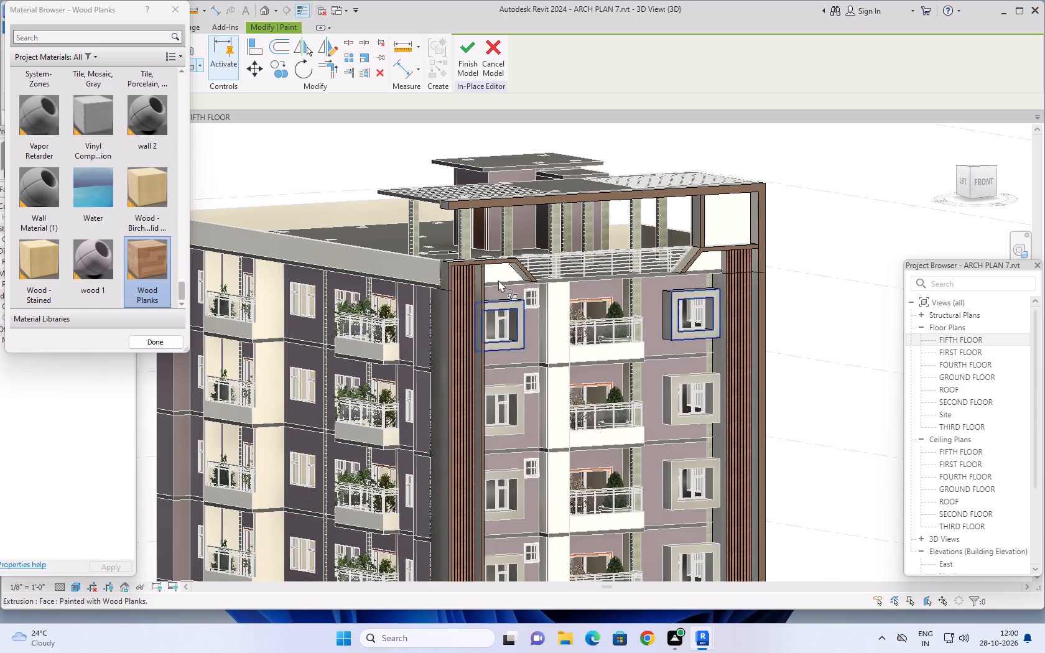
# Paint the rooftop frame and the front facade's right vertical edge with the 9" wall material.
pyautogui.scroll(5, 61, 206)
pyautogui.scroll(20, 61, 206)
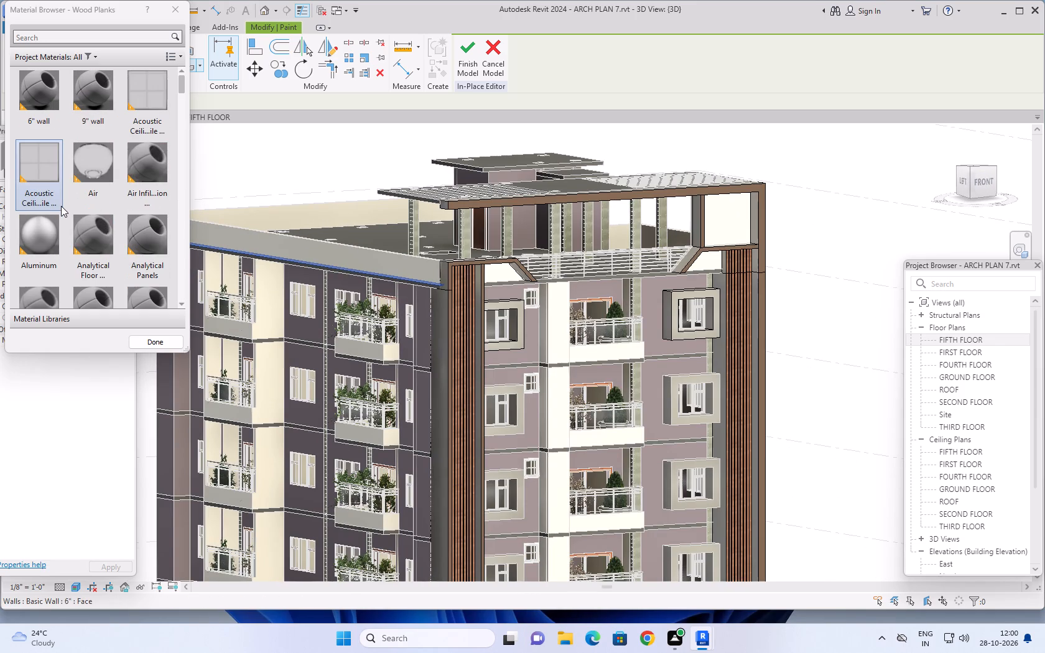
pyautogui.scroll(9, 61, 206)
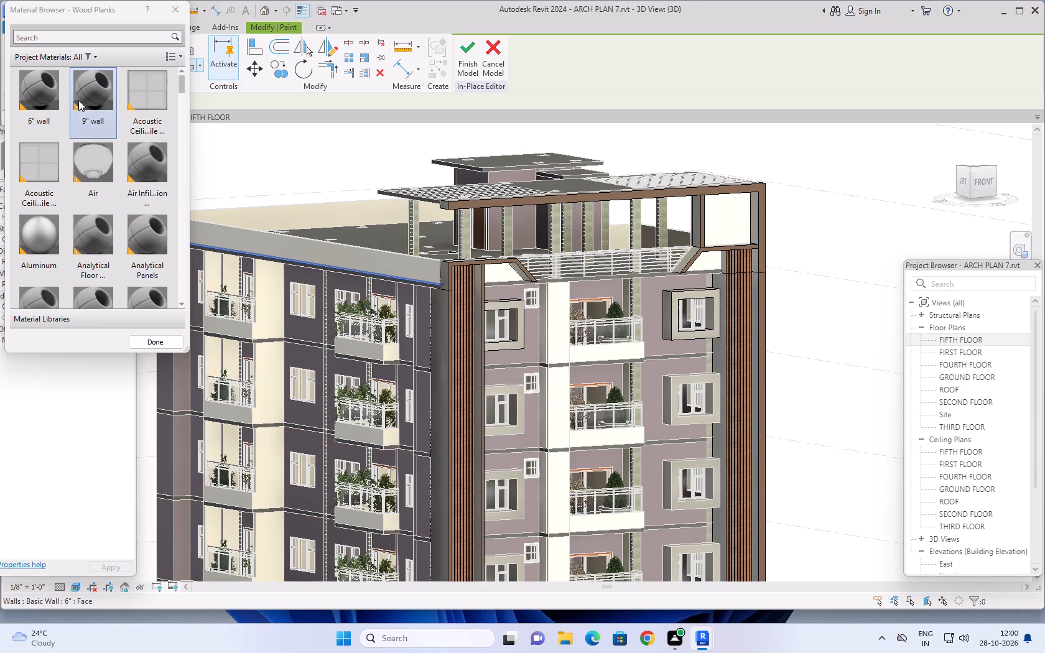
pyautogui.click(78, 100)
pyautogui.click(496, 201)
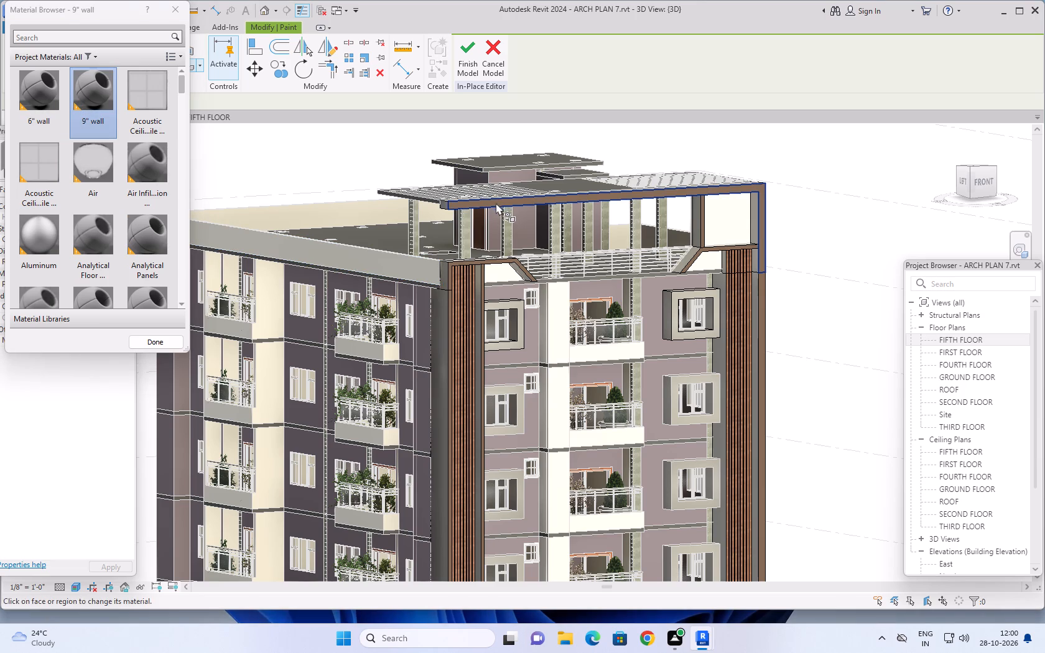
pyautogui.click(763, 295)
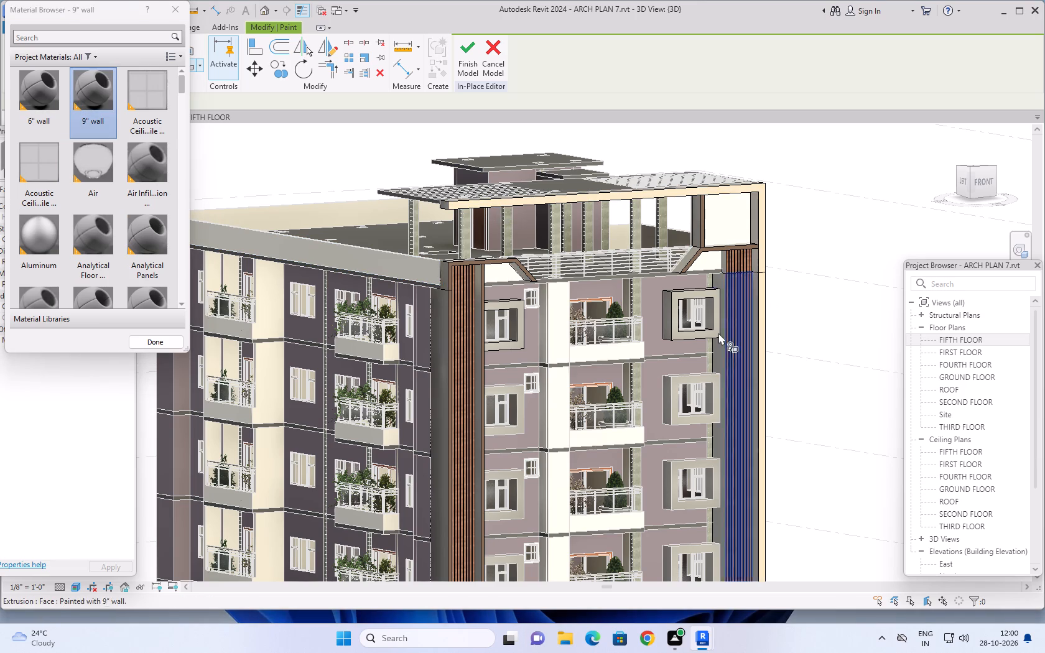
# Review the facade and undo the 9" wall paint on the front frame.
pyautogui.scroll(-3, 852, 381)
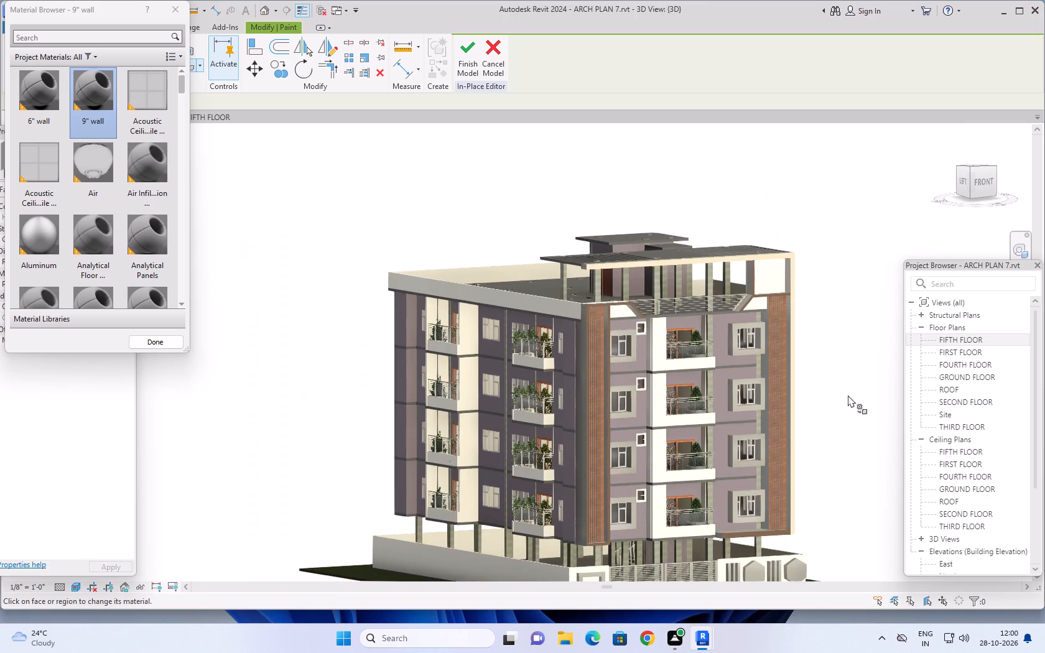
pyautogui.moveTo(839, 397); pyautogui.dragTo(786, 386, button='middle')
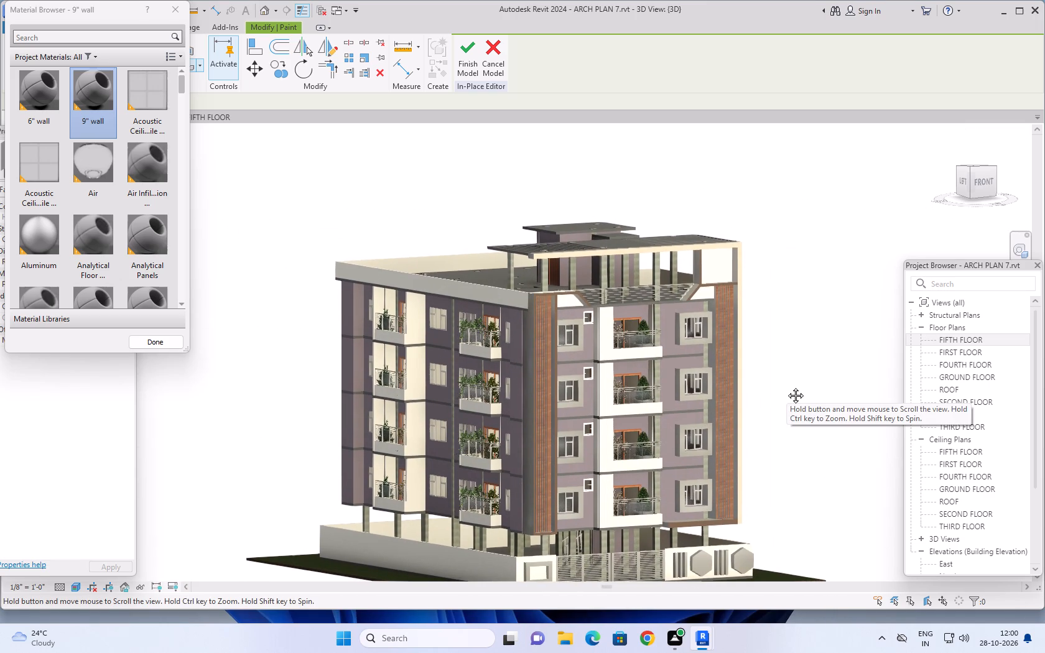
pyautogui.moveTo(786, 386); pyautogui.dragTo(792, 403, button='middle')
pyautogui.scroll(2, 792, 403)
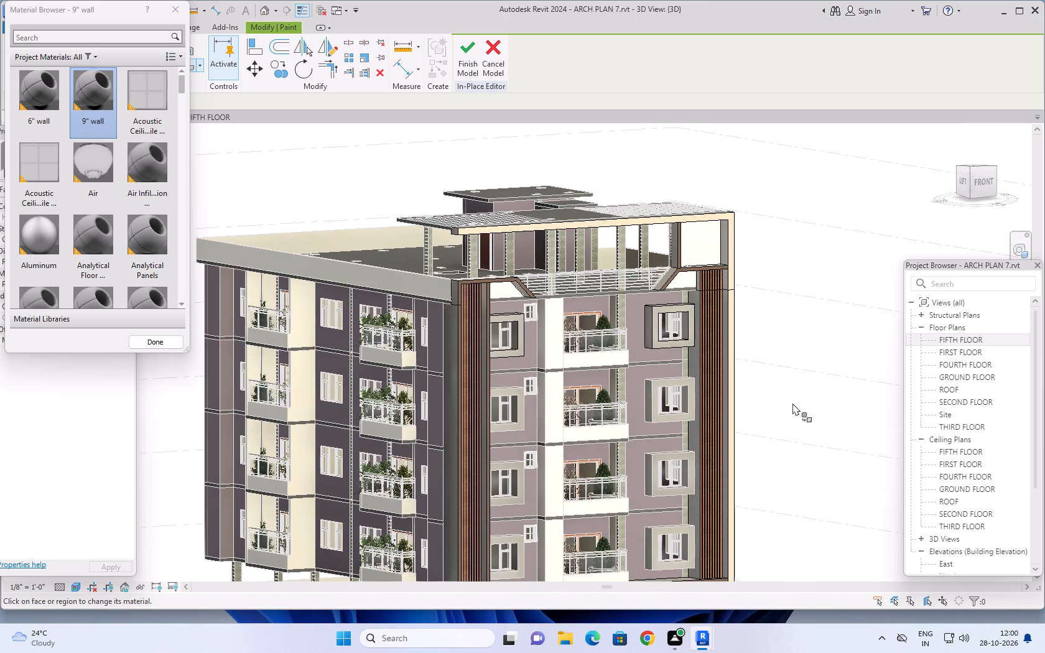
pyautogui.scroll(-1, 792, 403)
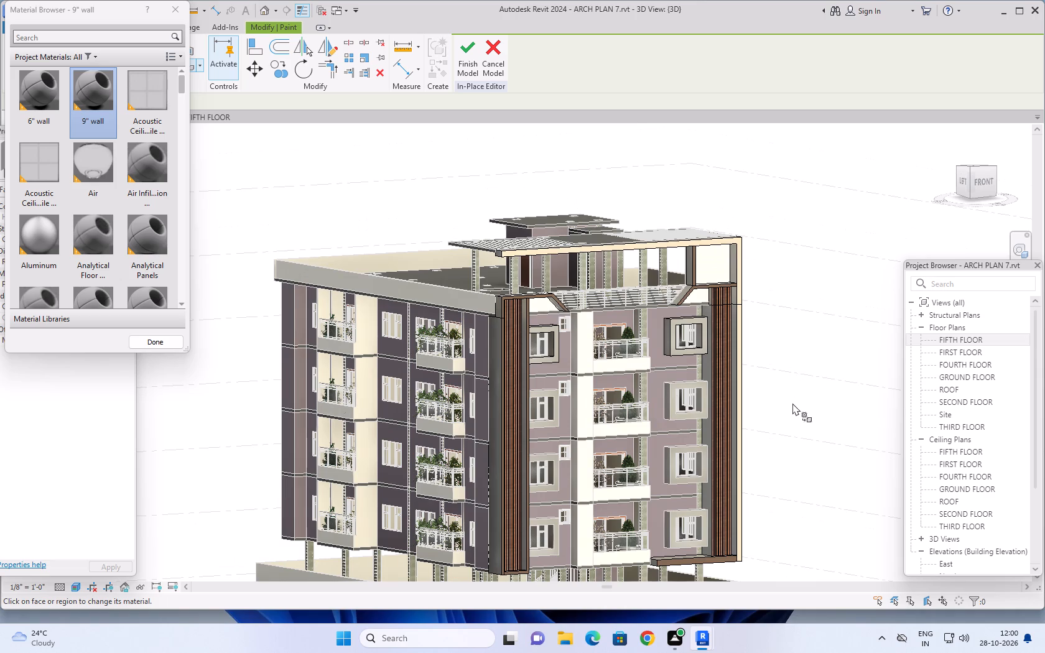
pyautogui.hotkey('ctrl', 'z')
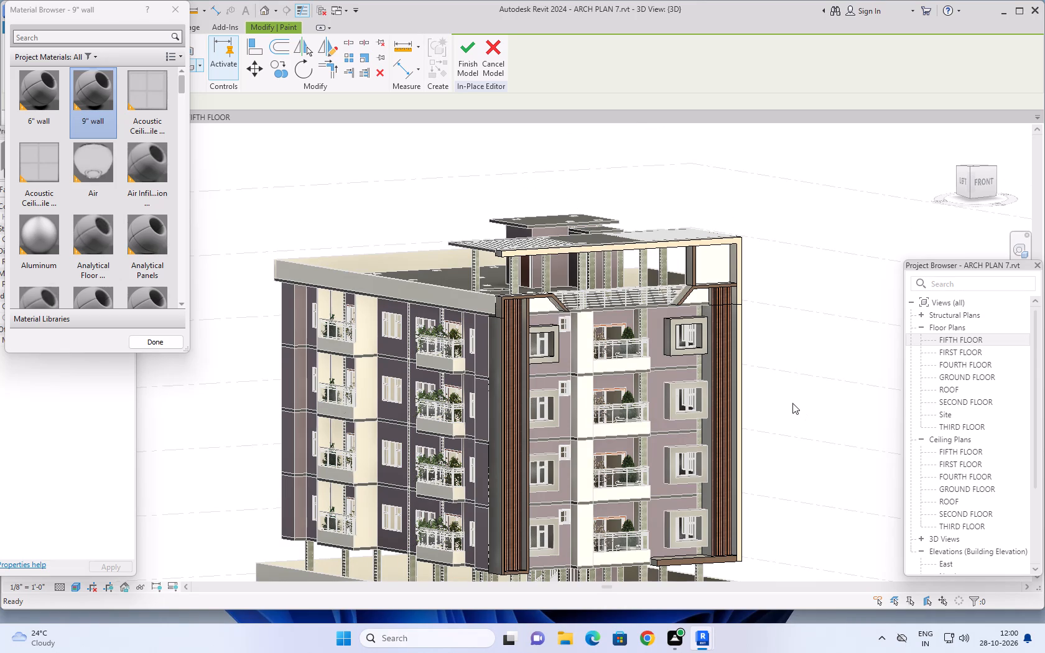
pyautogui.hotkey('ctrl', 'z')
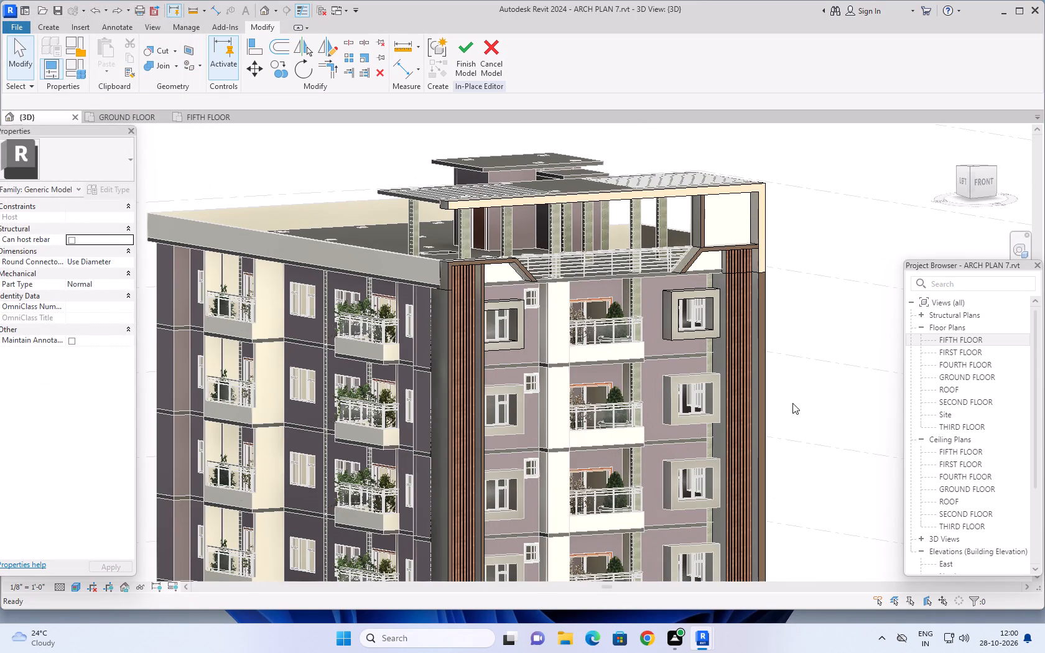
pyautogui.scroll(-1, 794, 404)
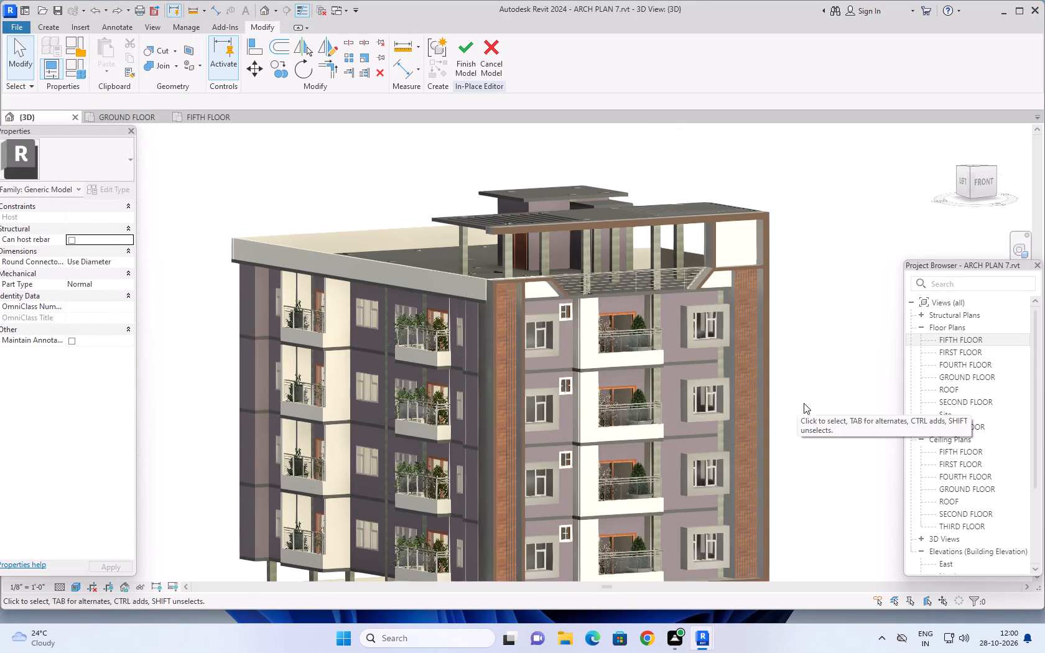
# Examine the painted front facade, slatted panels and rooftop frame up close and from several angles.
pyautogui.moveTo(806, 403); pyautogui.dragTo(746, 389, button='middle')
pyautogui.moveTo(749, 401); pyautogui.dragTo(783, 347, button='middle')
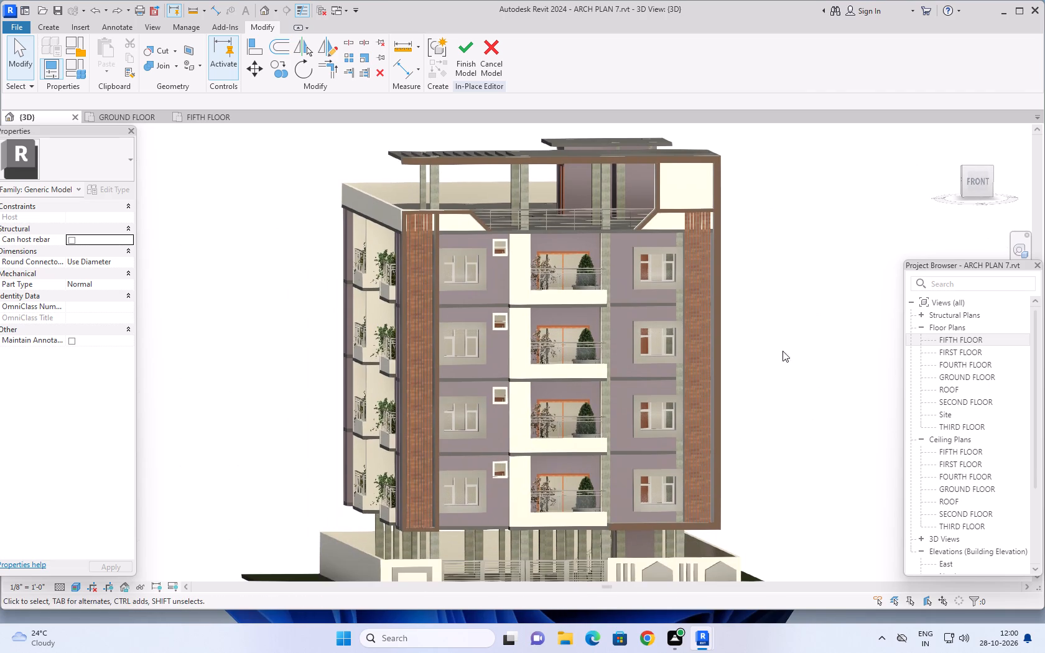
pyautogui.keyDown('shift'); pyautogui.moveTo(775, 437); pyautogui.dragTo(770, 470, button='middle'); pyautogui.keyUp('shift')
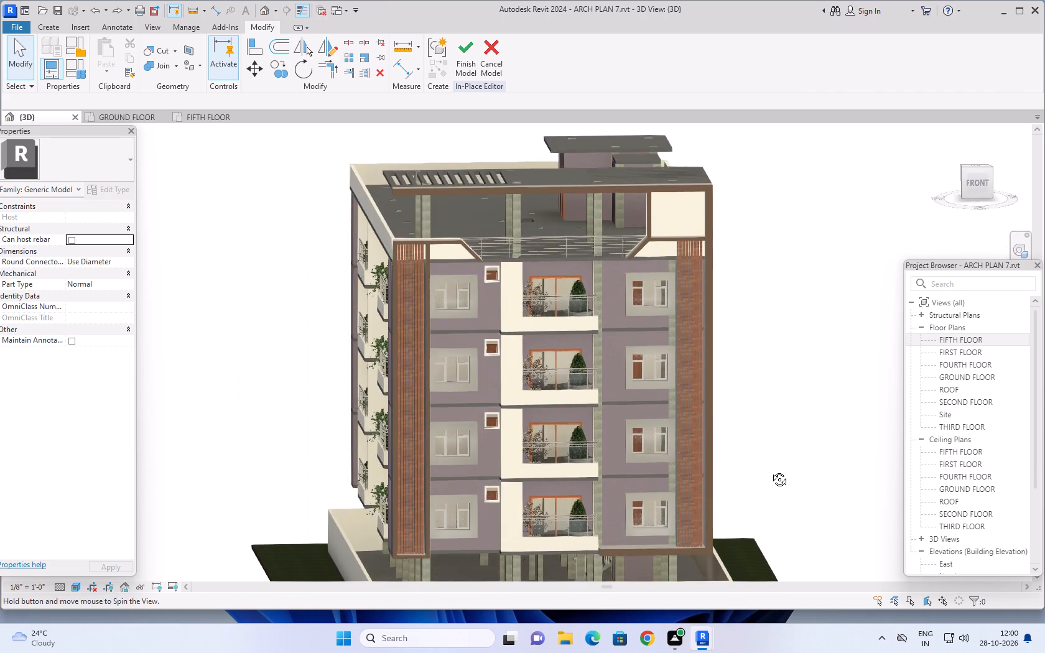
pyautogui.keyDown('shift'); pyautogui.moveTo(770, 470); pyautogui.dragTo(815, 466, button='middle'); pyautogui.keyUp('shift')
pyautogui.scroll(7, 773, 373)
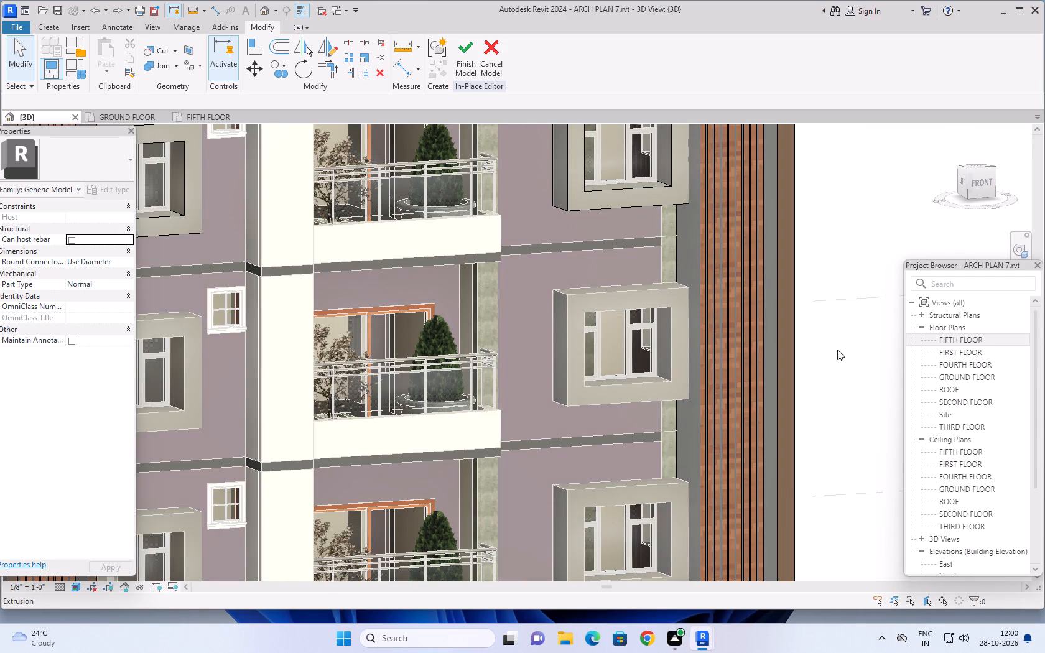
pyautogui.scroll(-4, 838, 356)
pyautogui.keyDown('shift'); pyautogui.moveTo(842, 372); pyautogui.dragTo(768, 409, button='middle'); pyautogui.keyUp('shift')
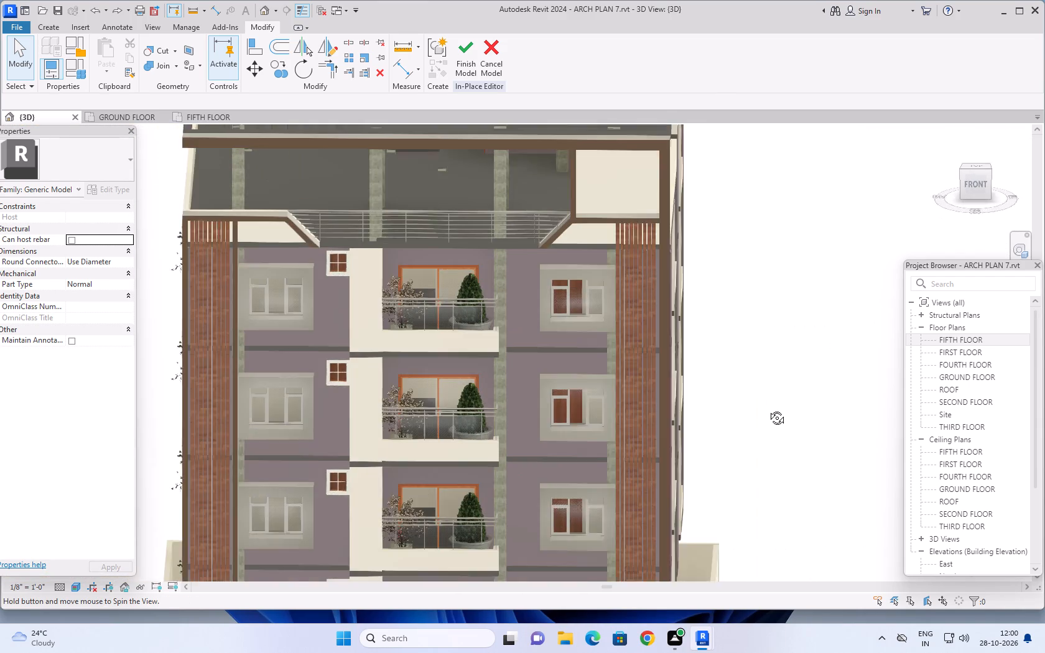
pyautogui.keyDown('shift'); pyautogui.moveTo(768, 409); pyautogui.dragTo(685, 420, button='middle'); pyautogui.keyUp('shift')
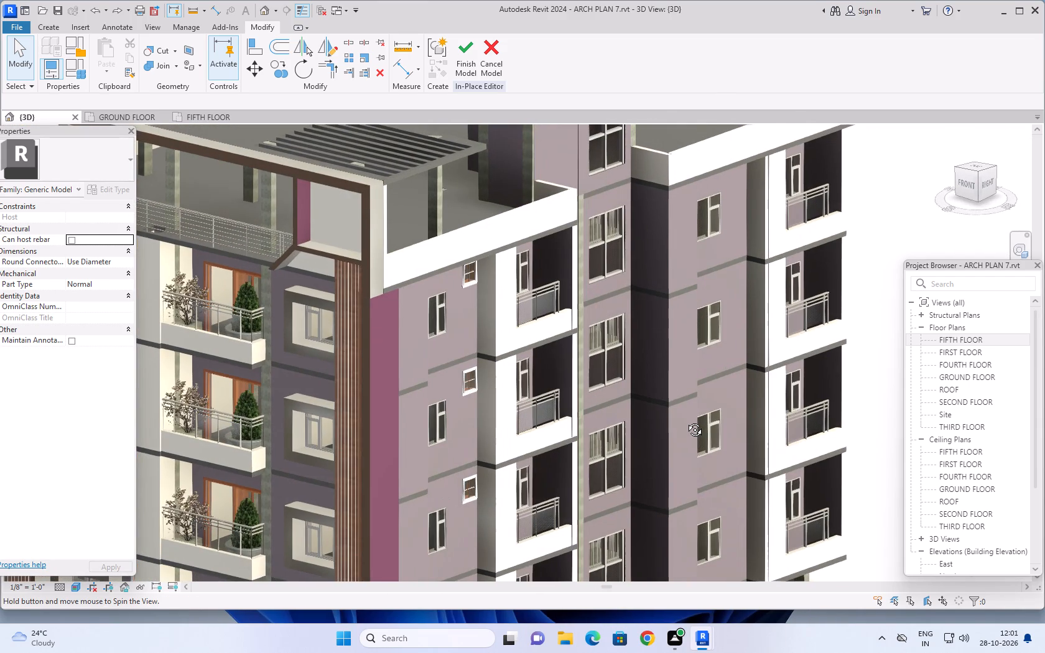
pyautogui.keyDown('shift'); pyautogui.moveTo(685, 420); pyautogui.dragTo(778, 391, button='middle'); pyautogui.keyUp('shift')
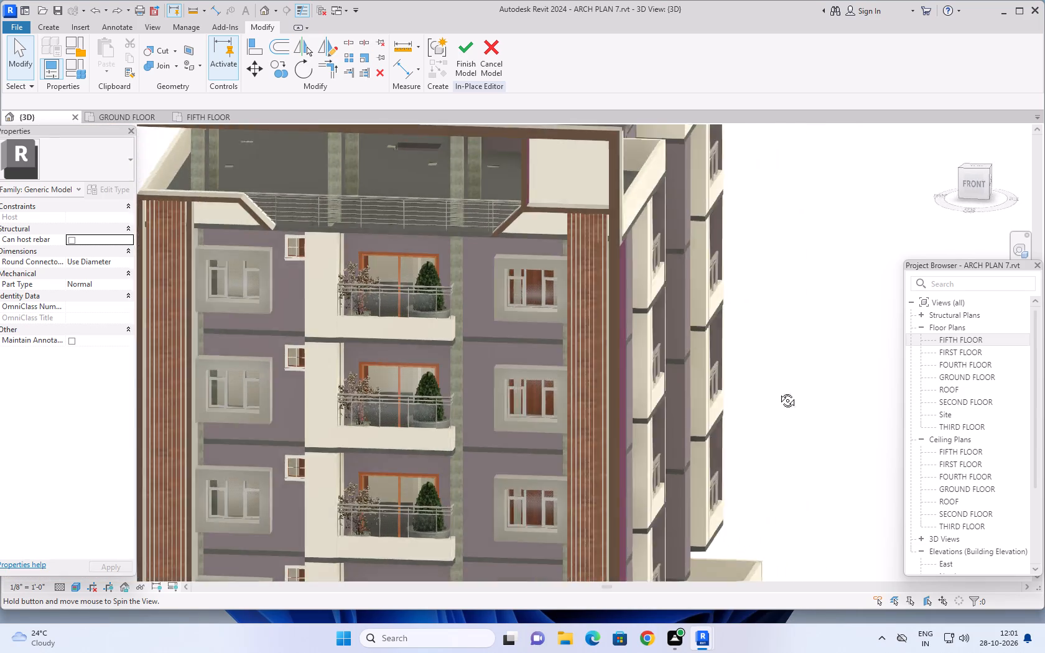
pyautogui.keyDown('shift'); pyautogui.moveTo(778, 391); pyautogui.dragTo(823, 403, button='middle'); pyautogui.keyUp('shift')
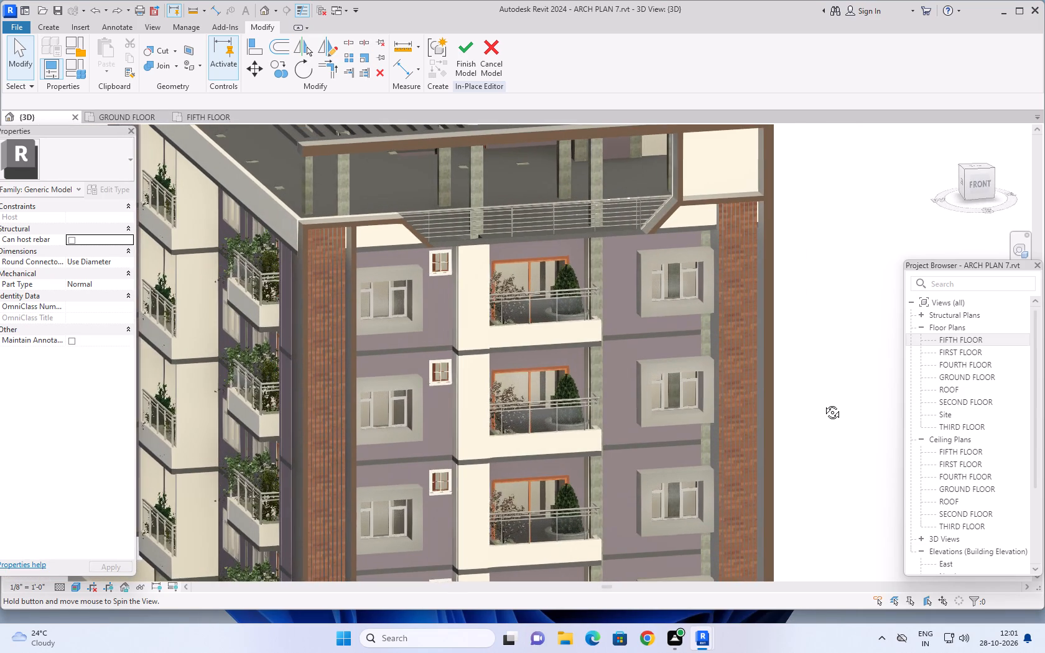
pyautogui.keyDown('shift'); pyautogui.moveTo(823, 403); pyautogui.dragTo(830, 414, button='middle'); pyautogui.keyUp('shift')
pyautogui.moveTo(567, 325); pyautogui.dragTo(648, 414, button='middle')
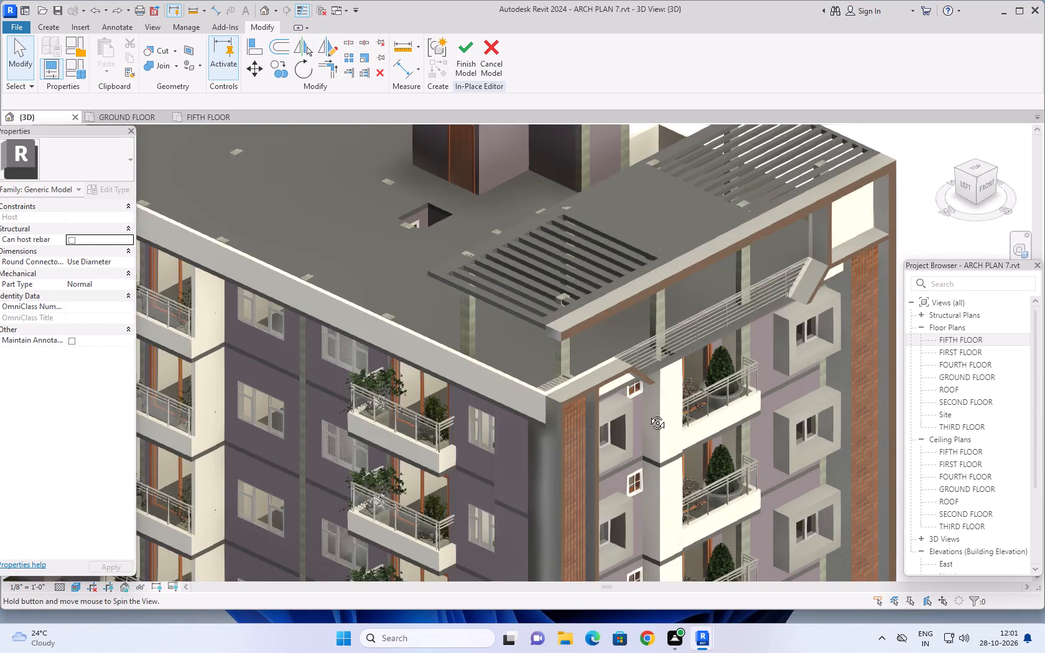
pyautogui.moveTo(648, 414); pyautogui.dragTo(553, 329, button='middle')
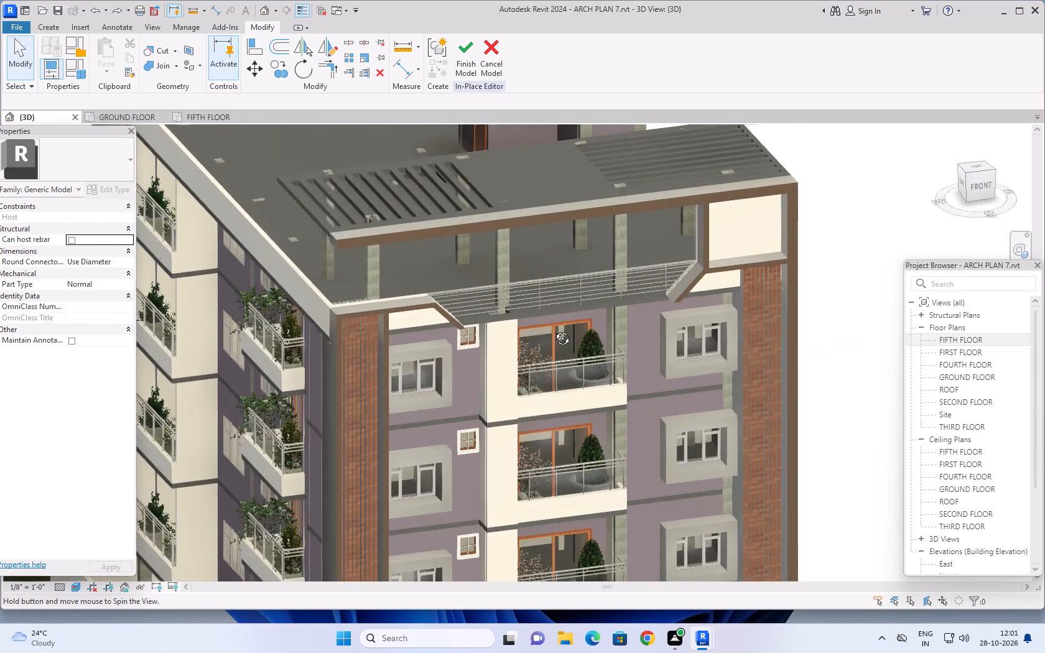
pyautogui.moveTo(553, 329); pyautogui.dragTo(565, 267, button='middle')
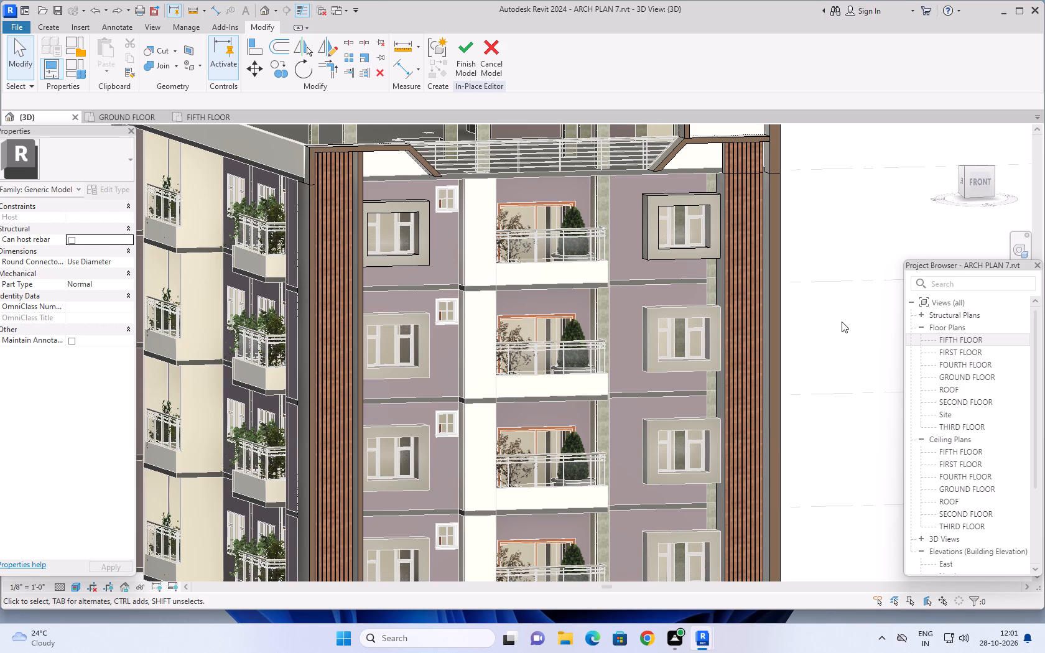
pyautogui.scroll(-5, 838, 325)
pyautogui.moveTo(842, 335); pyautogui.dragTo(817, 332, button='middle')
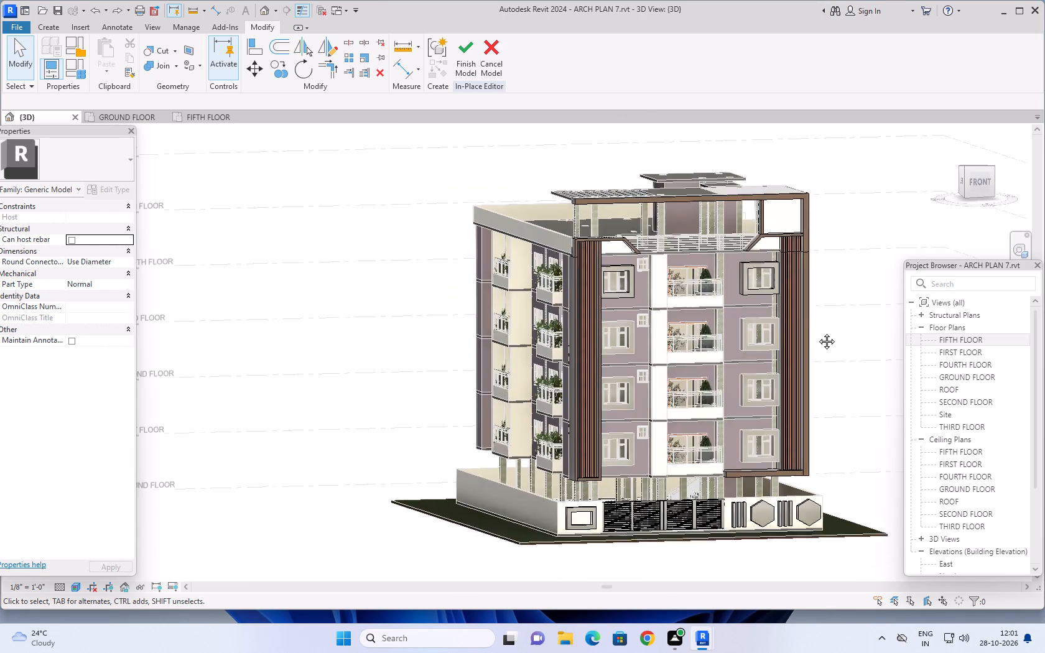
pyautogui.moveTo(817, 332); pyautogui.dragTo(794, 336, button='middle')
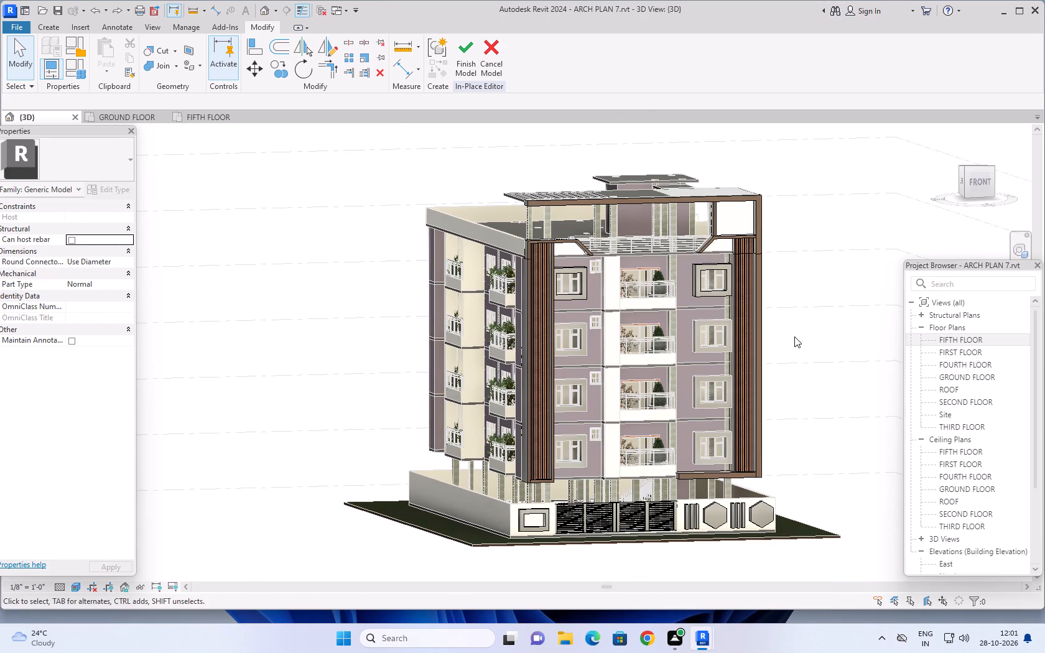
# Finish the in-place facade model and return to the project.
pyautogui.click(467, 49)
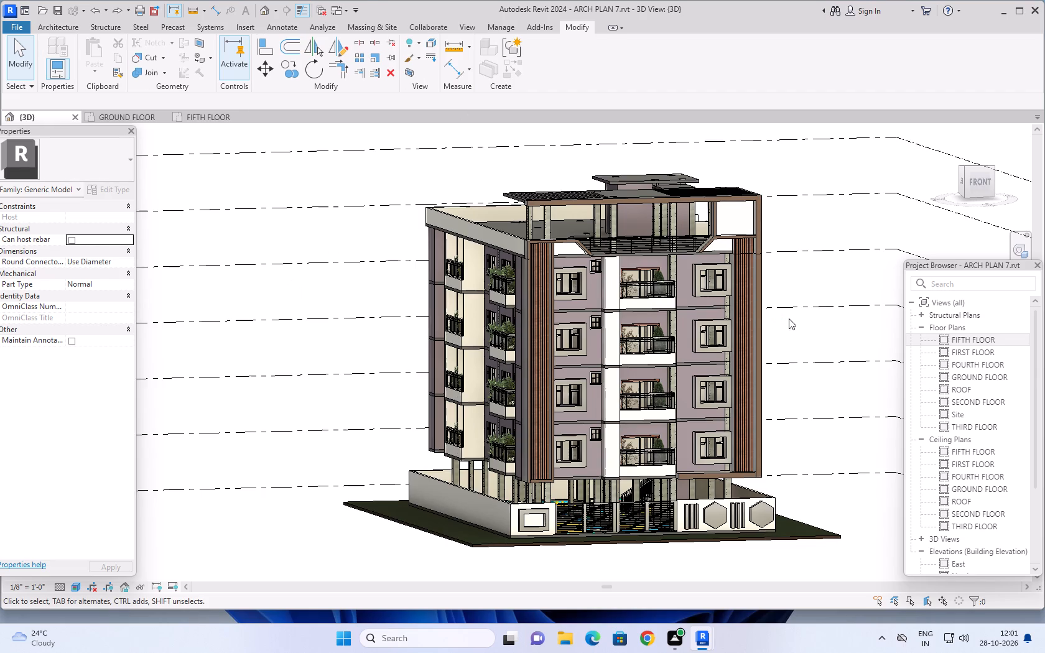
# Review the finished facade in the full building model from the front, right and left sides, including its side edges.
pyautogui.moveTo(814, 335); pyautogui.dragTo(769, 346, button='middle')
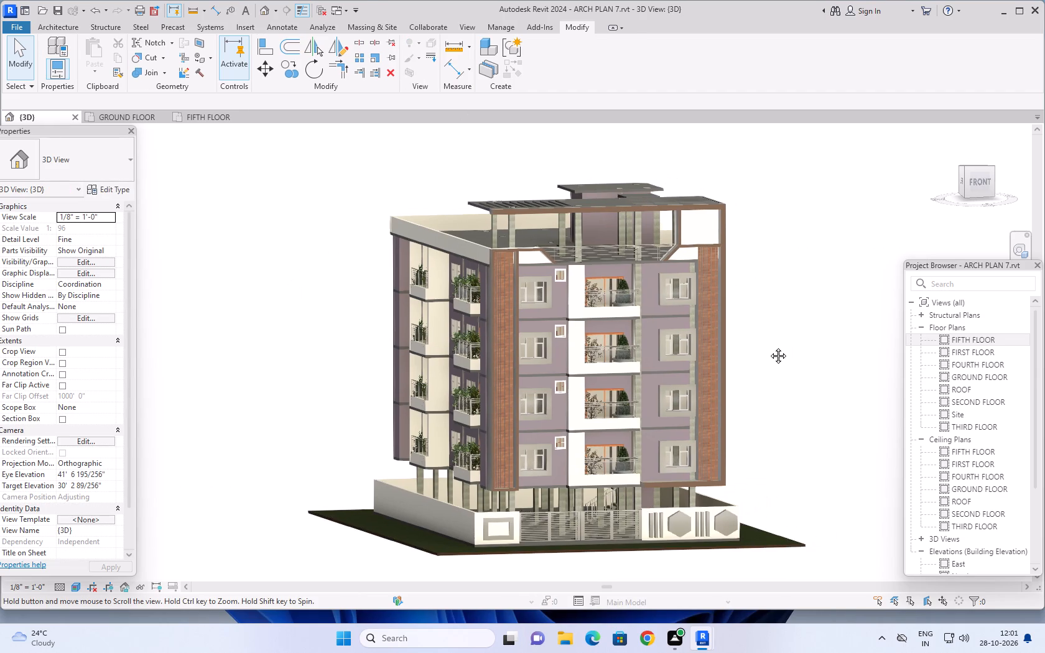
pyautogui.moveTo(769, 346); pyautogui.dragTo(750, 354, button='middle')
pyautogui.keyDown('shift'); pyautogui.moveTo(750, 354); pyautogui.dragTo(791, 339, button='middle'); pyautogui.keyUp('shift')
pyautogui.moveTo(791, 339); pyautogui.dragTo(745, 363, button='middle')
pyautogui.scroll(4, 739, 379)
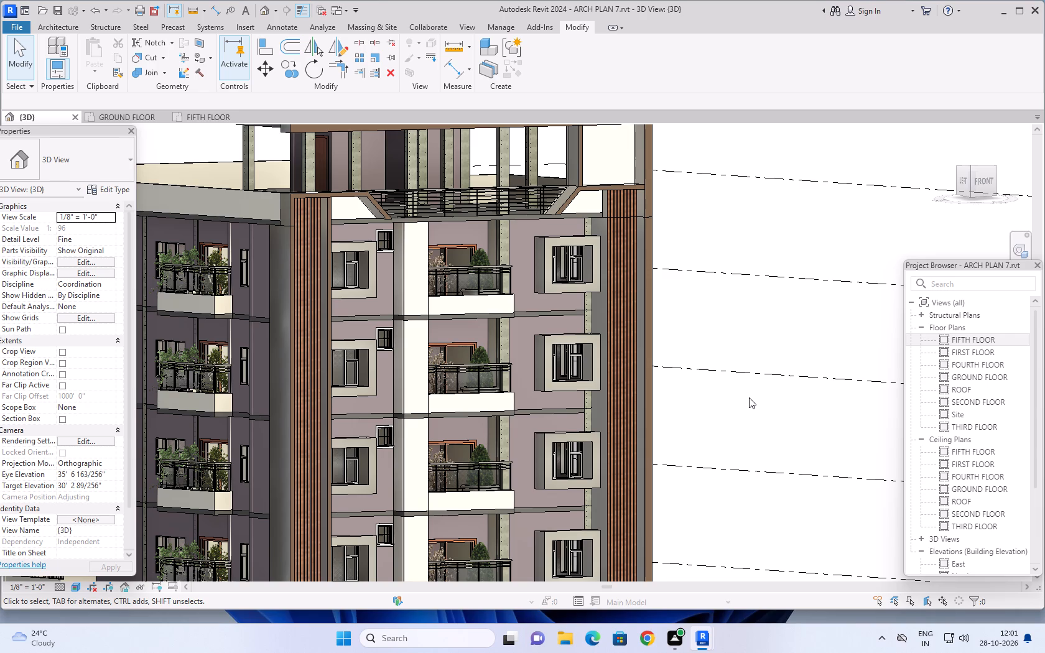
pyautogui.scroll(1, 751, 400)
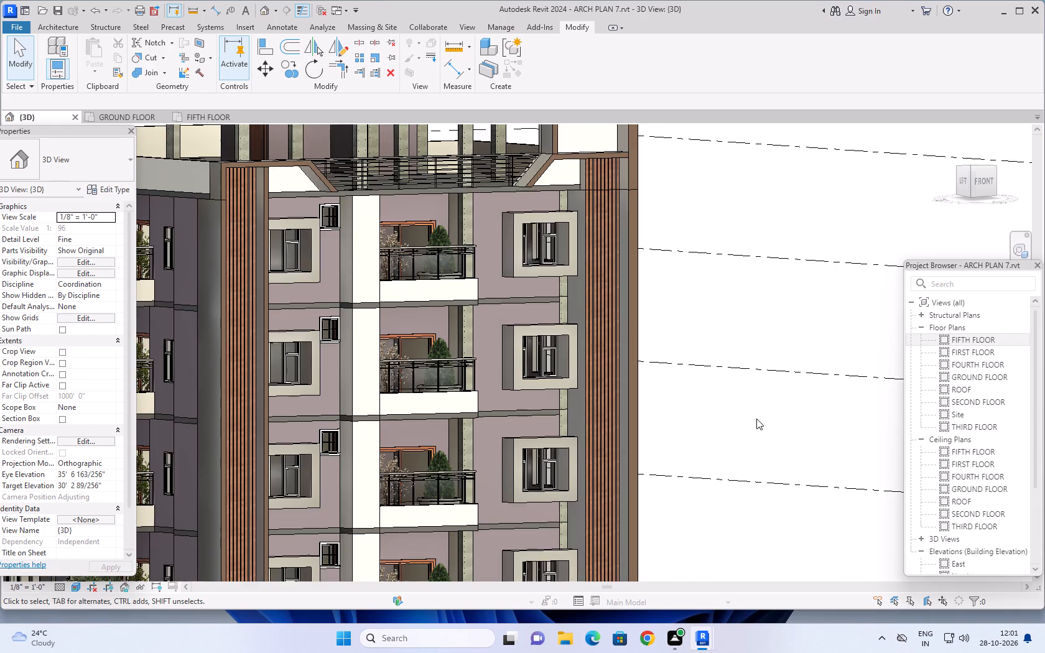
pyautogui.moveTo(756, 419); pyautogui.dragTo(835, 384, button='middle')
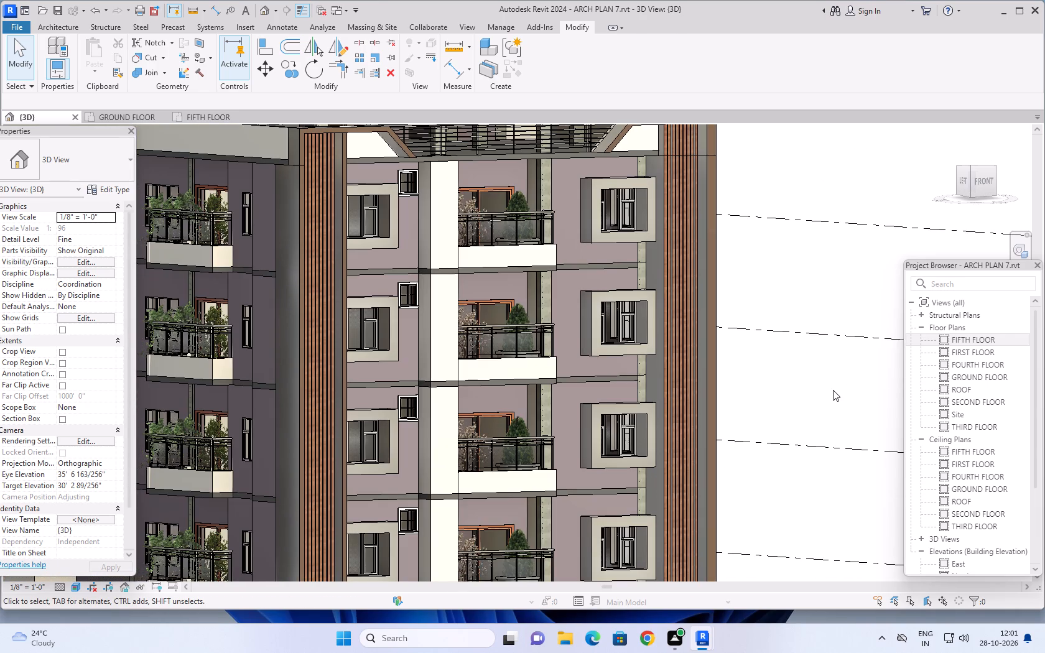
pyautogui.scroll(-2, 830, 402)
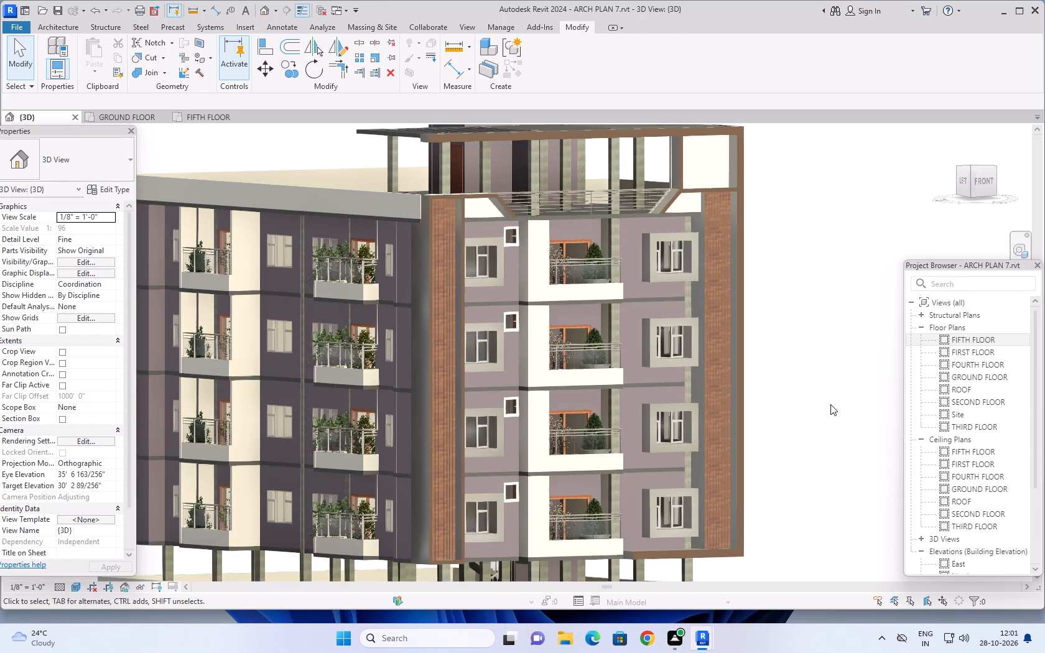
pyautogui.keyDown('shift'); pyautogui.moveTo(825, 415); pyautogui.dragTo(801, 441, button='middle'); pyautogui.keyUp('shift')
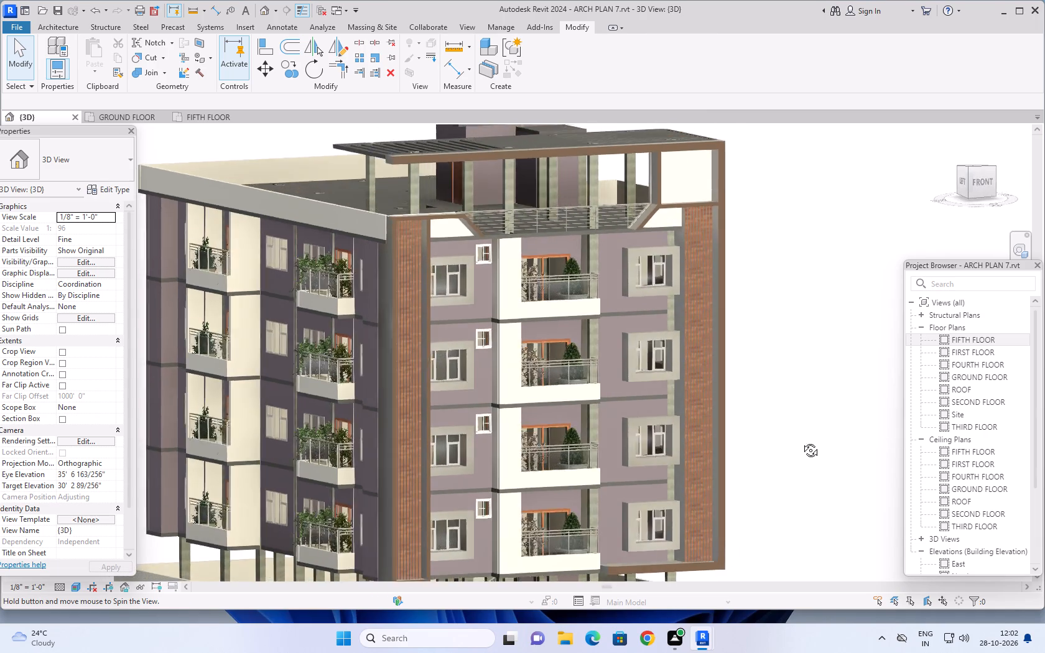
pyautogui.keyDown('shift'); pyautogui.moveTo(801, 441); pyautogui.dragTo(691, 402, button='middle'); pyautogui.keyUp('shift')
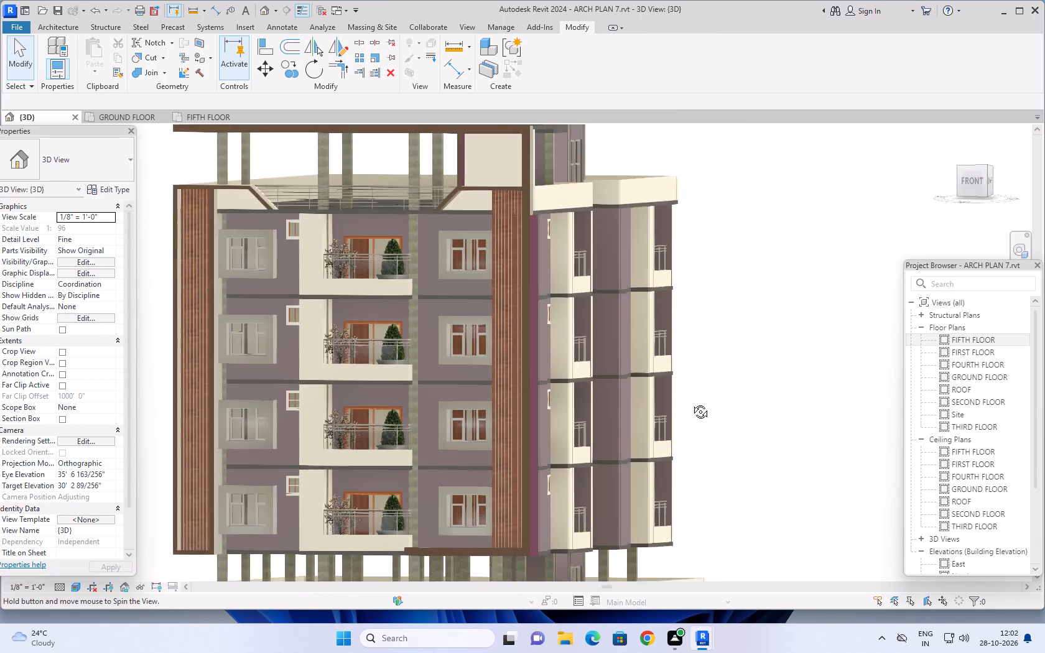
pyautogui.keyDown('shift'); pyautogui.moveTo(691, 402); pyautogui.dragTo(636, 422, button='middle'); pyautogui.keyUp('shift')
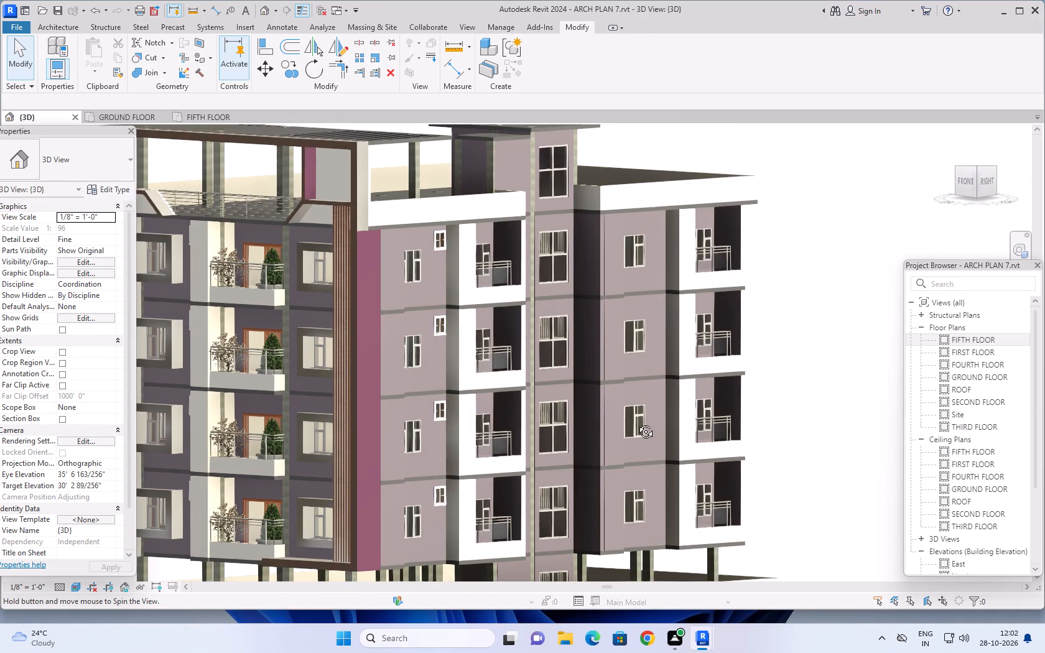
pyautogui.keyDown('shift'); pyautogui.moveTo(636, 422); pyautogui.dragTo(634, 431, button='middle'); pyautogui.keyUp('shift')
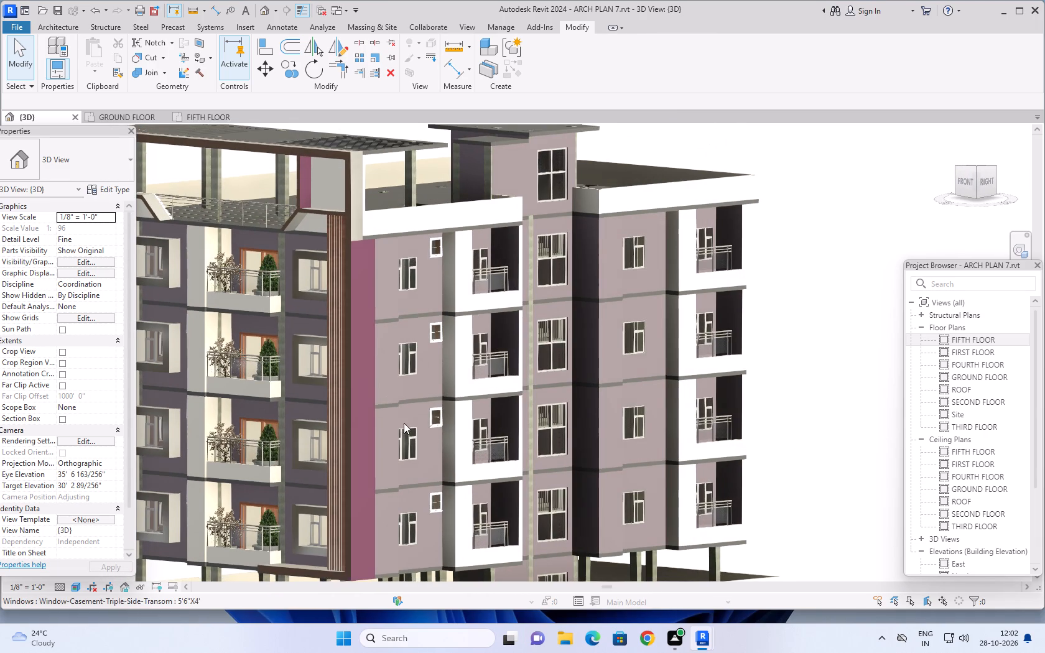
pyautogui.scroll(6, 321, 401)
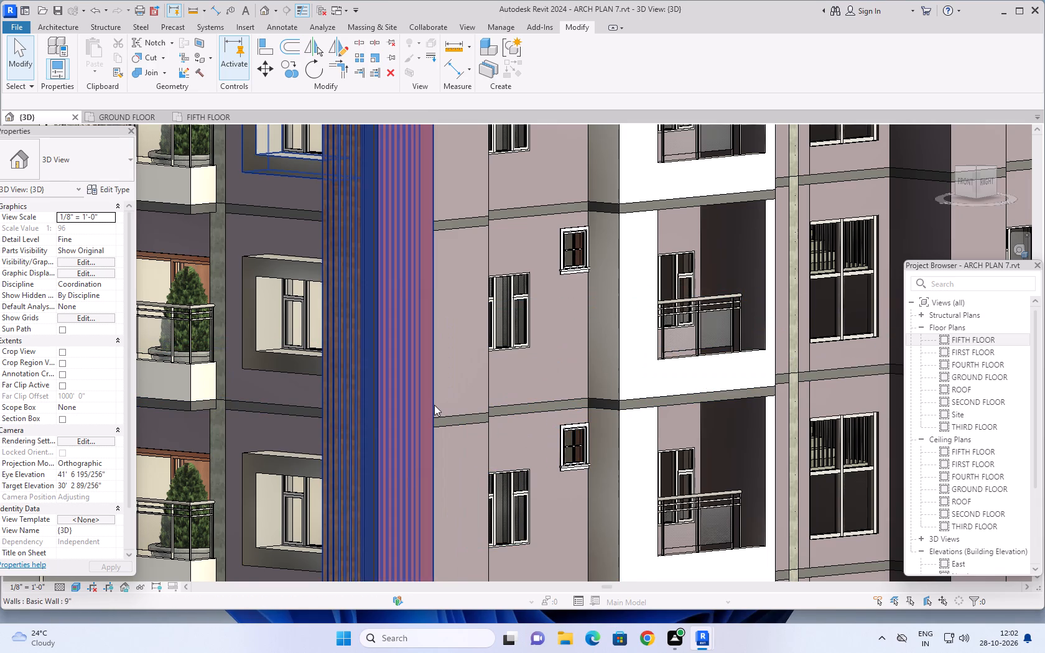
pyautogui.scroll(-3, 434, 405)
pyautogui.scroll(-3, 514, 455)
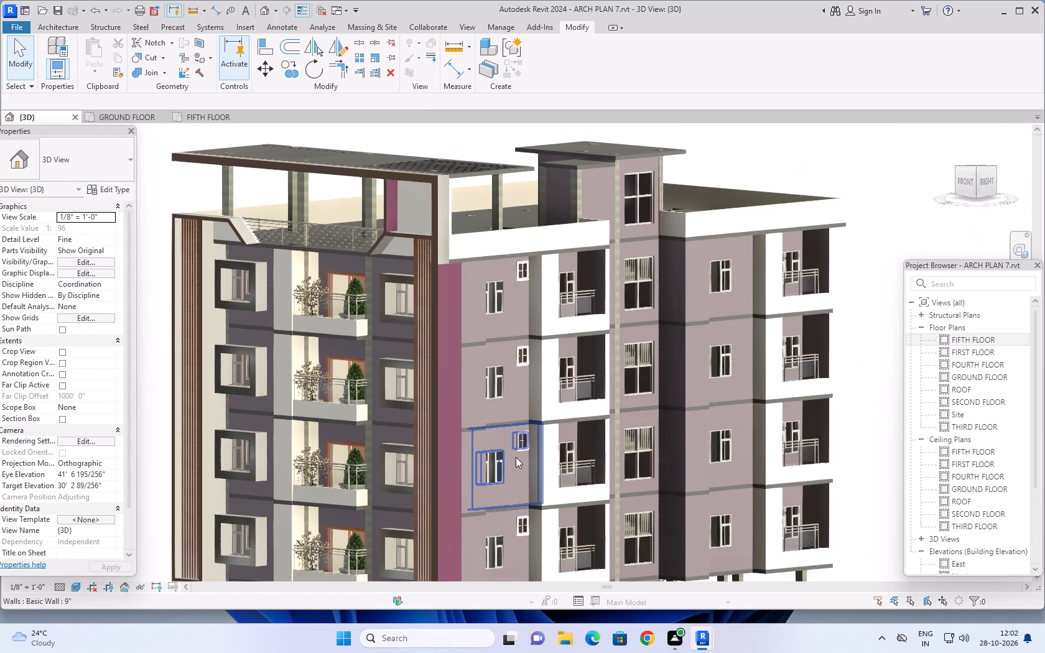
pyautogui.scroll(-1, 516, 457)
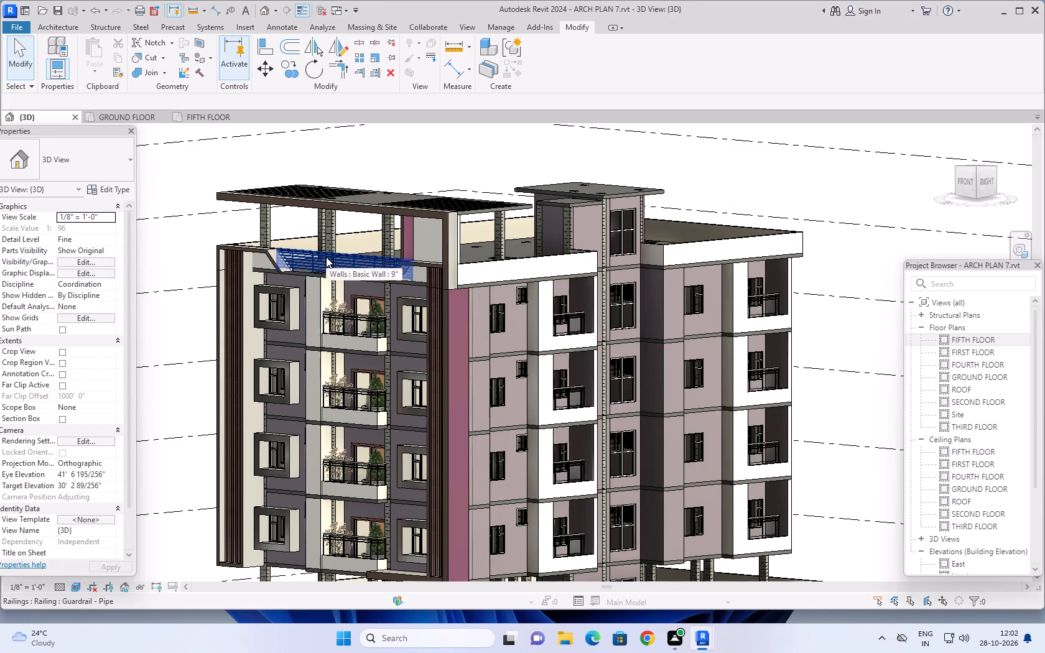
pyautogui.scroll(-2, 326, 257)
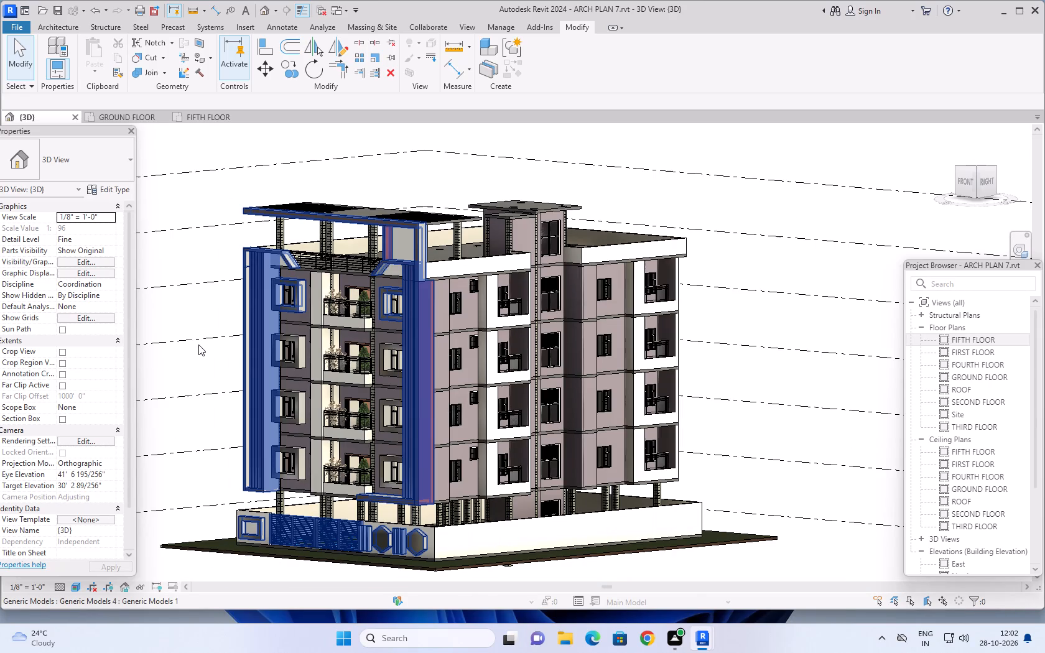
pyautogui.keyDown('shift'); pyautogui.moveTo(198, 345); pyautogui.dragTo(424, 340, button='middle'); pyautogui.keyUp('shift')
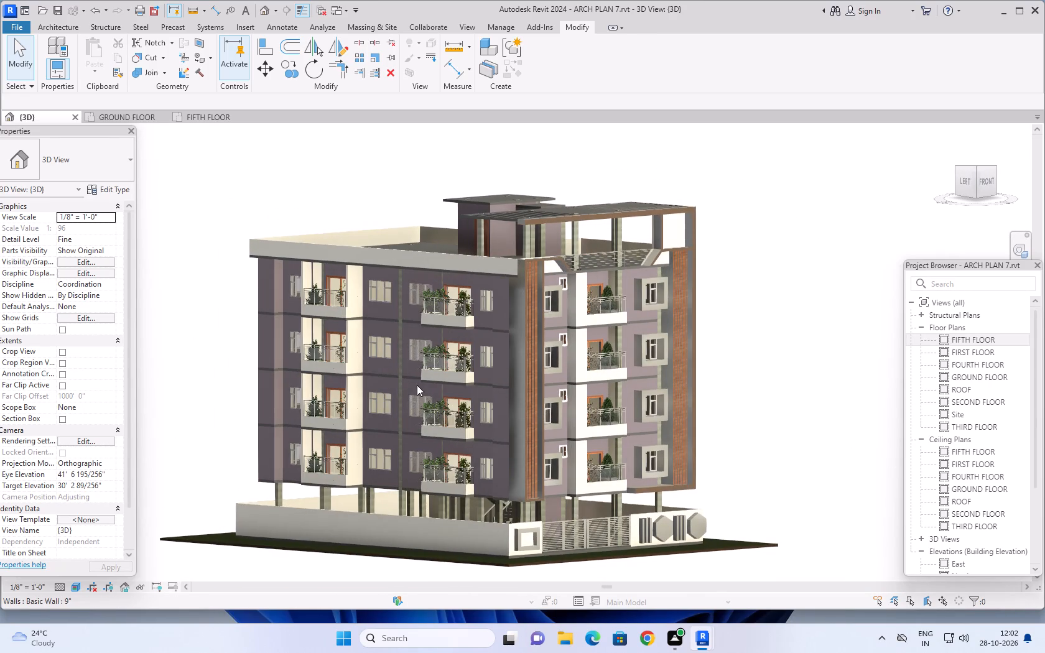
# Select the shaft opening running through the columns at the building's left side to view its properties, and clear the selection.
pyautogui.scroll(8, 393, 504)
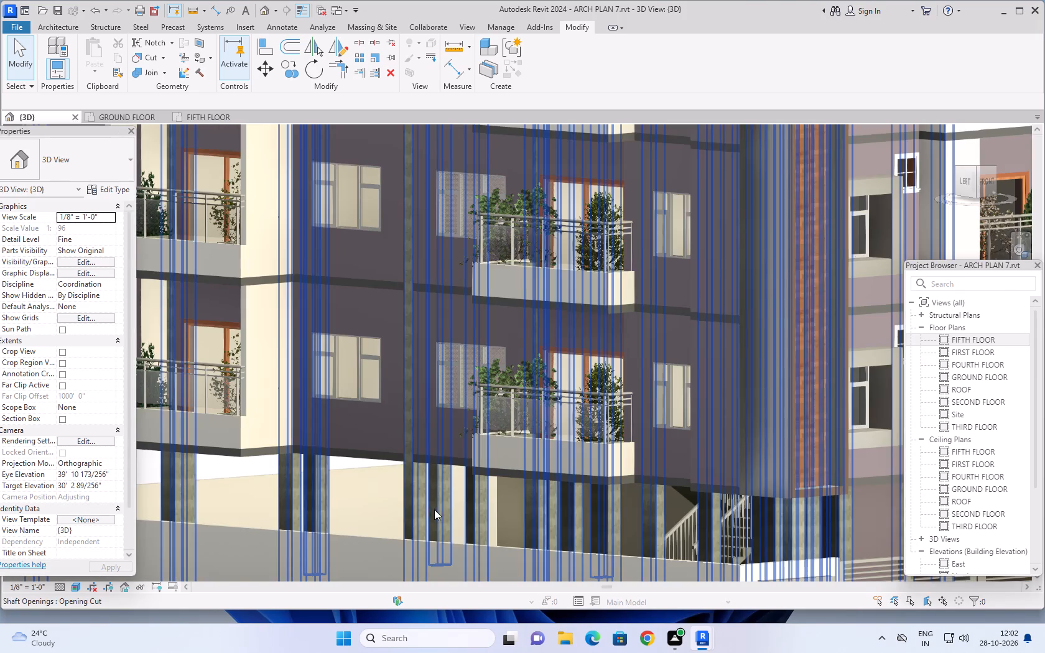
pyautogui.press('Escape')
pyautogui.press('Escape')
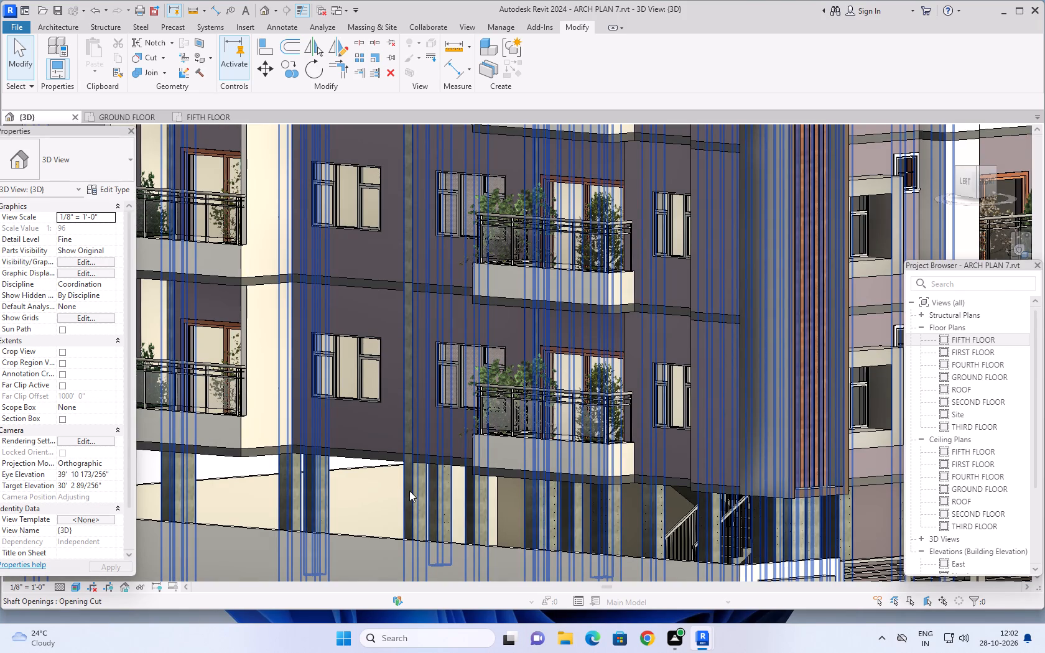
pyautogui.click(409, 491)
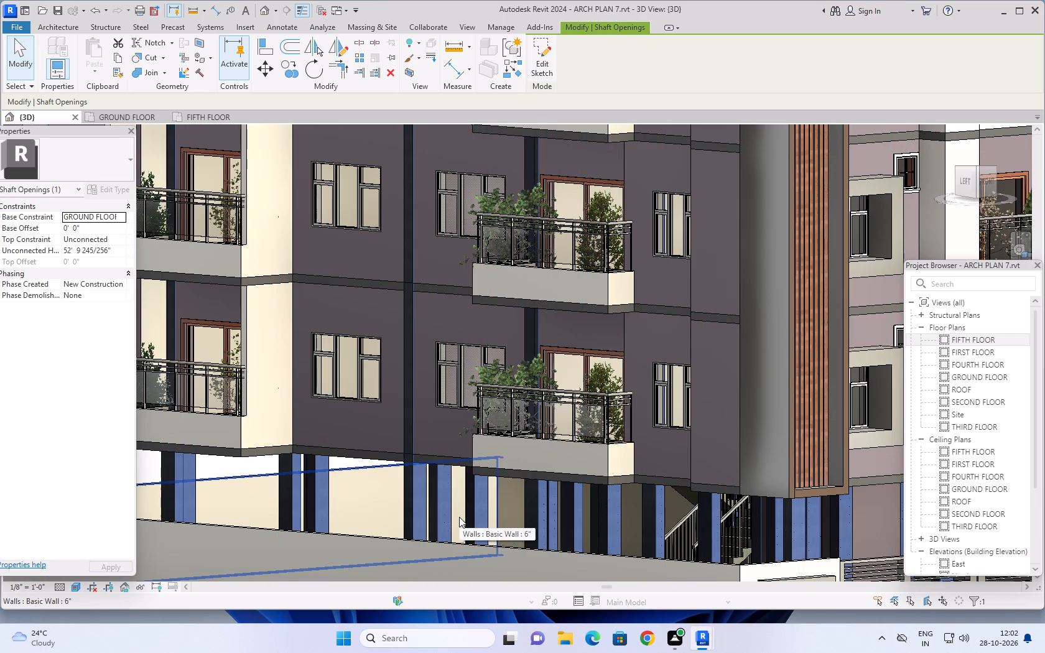
pyautogui.press('Escape')
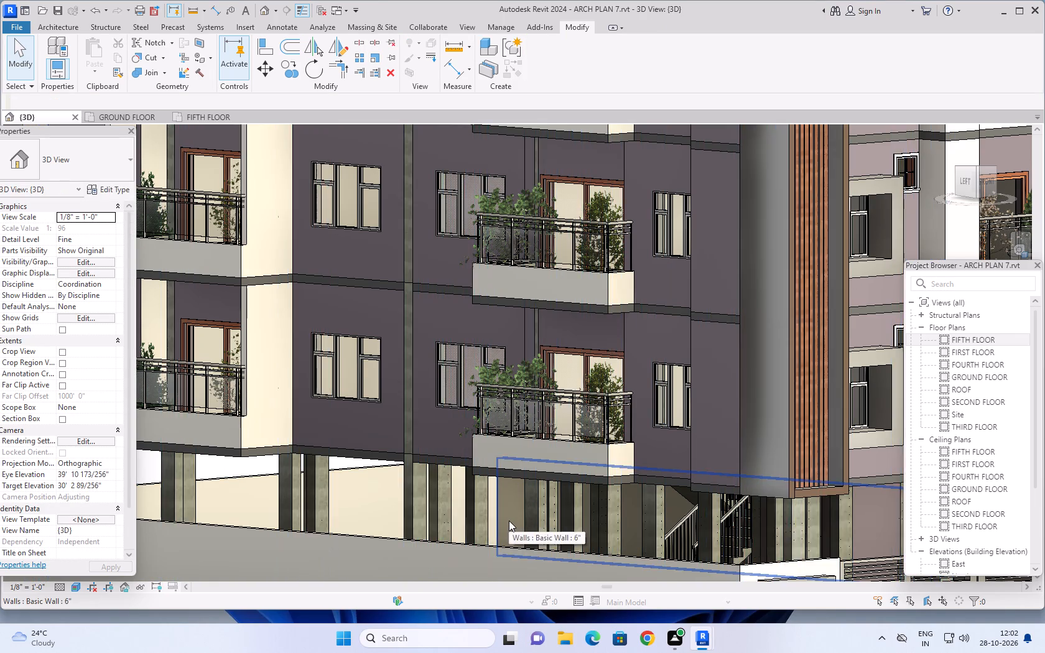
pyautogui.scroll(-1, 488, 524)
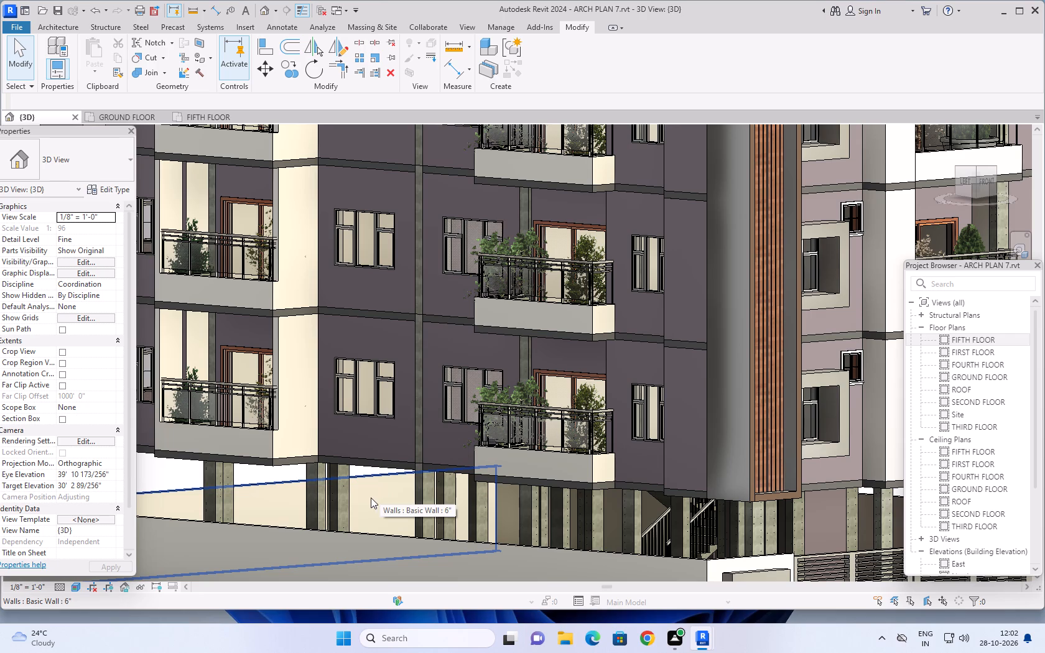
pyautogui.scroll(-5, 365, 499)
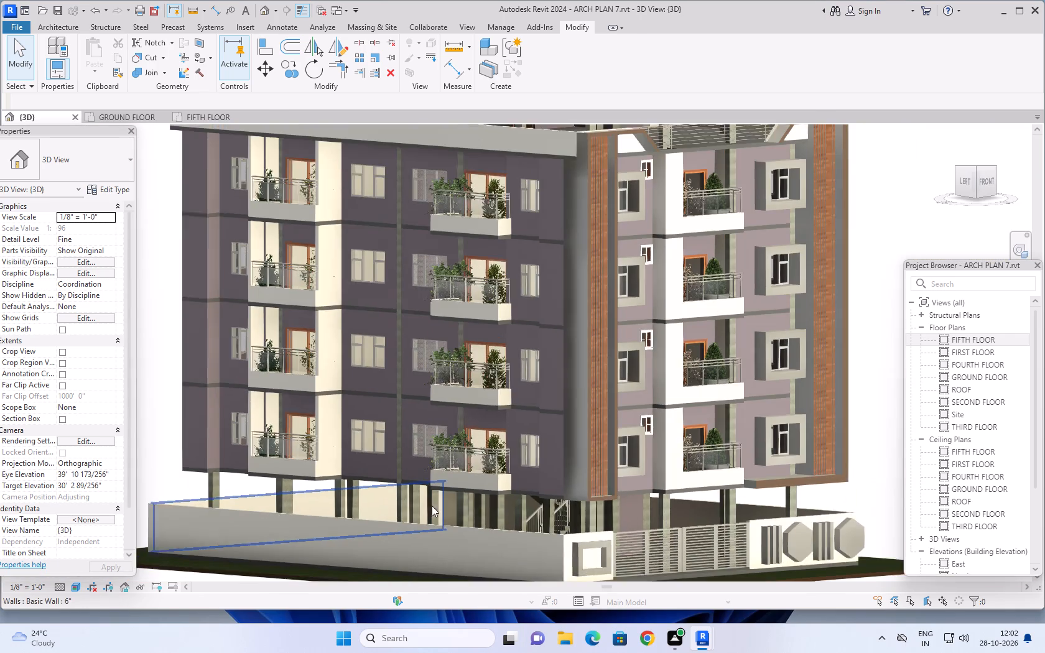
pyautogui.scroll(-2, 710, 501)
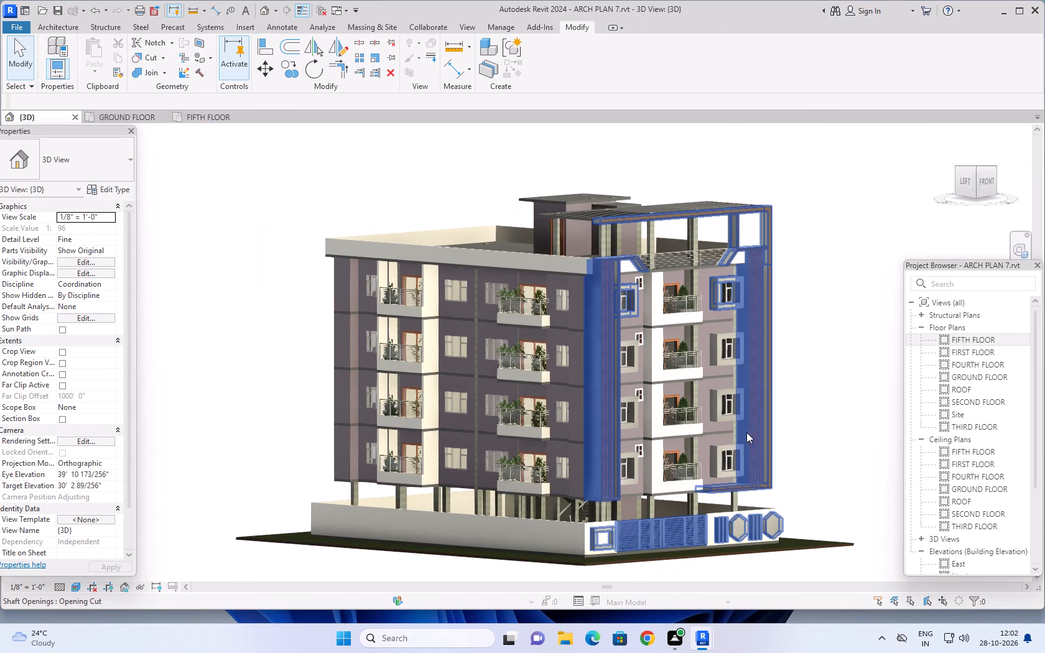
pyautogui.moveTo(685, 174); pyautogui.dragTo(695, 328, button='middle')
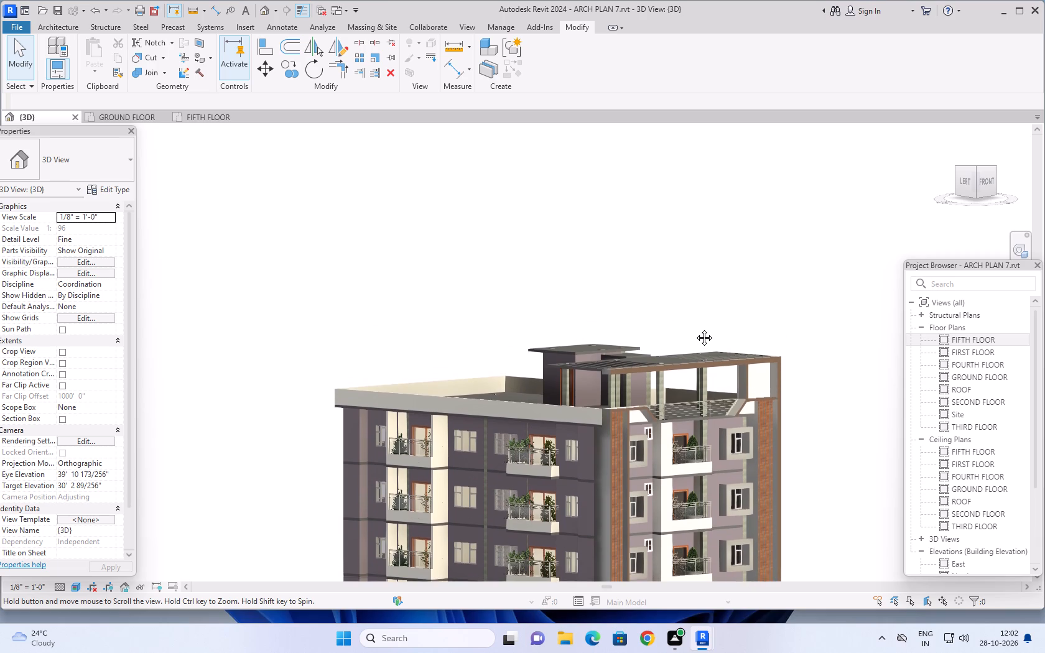
# Examine the rooftop frame and its columns up close, select one column's structural rebar to view its properties, and clear the selection.
pyautogui.moveTo(695, 328); pyautogui.dragTo(694, 334, button='middle')
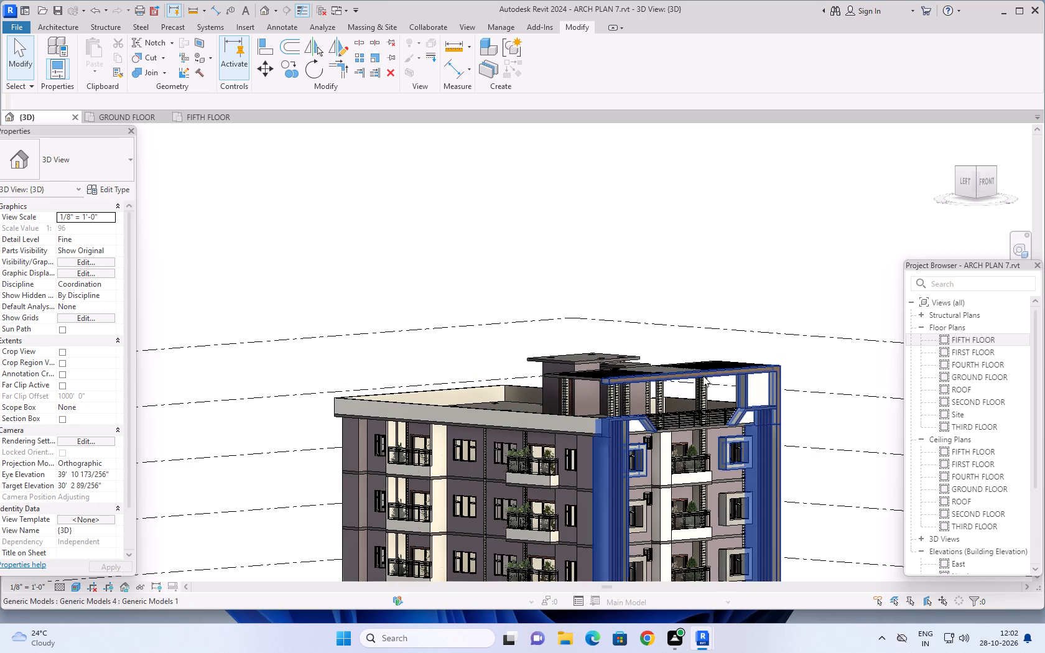
pyautogui.scroll(11, 761, 387)
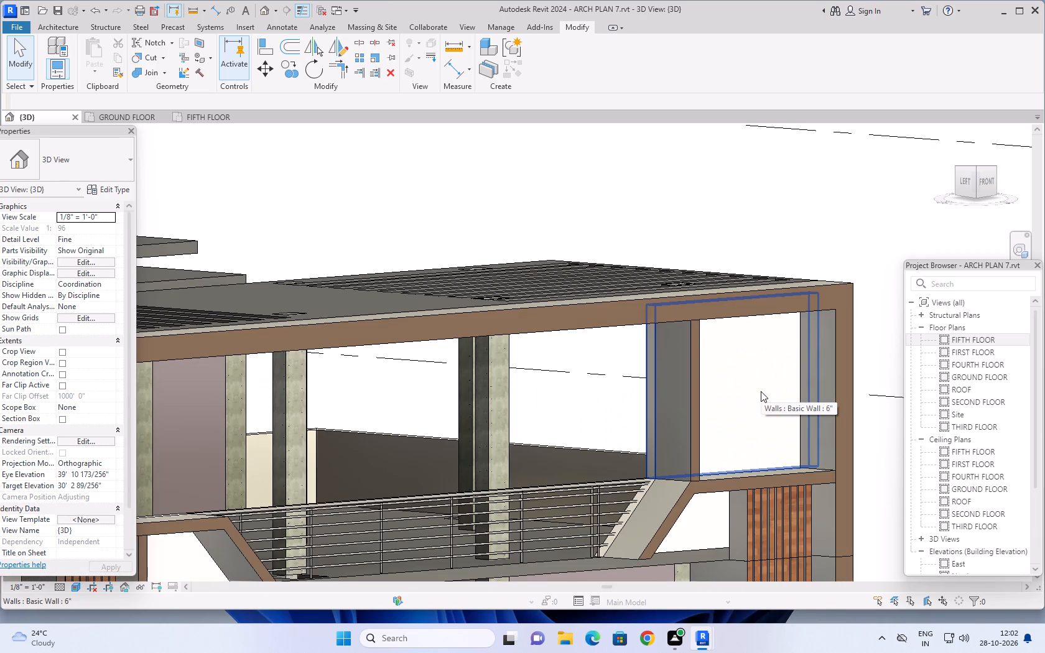
pyautogui.scroll(-6, 761, 391)
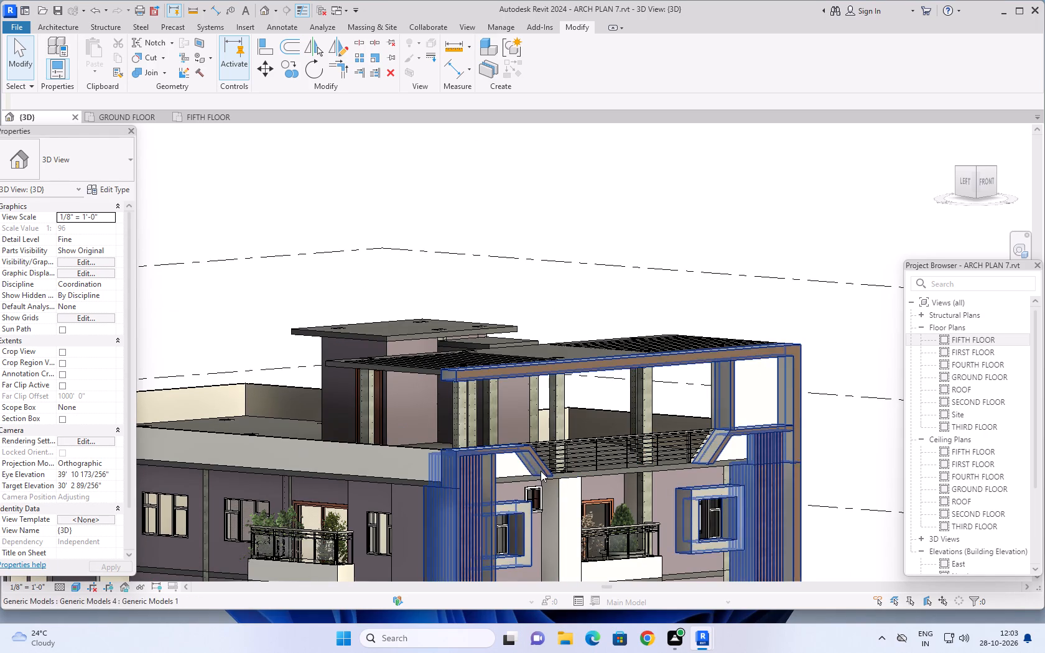
pyautogui.click(487, 422)
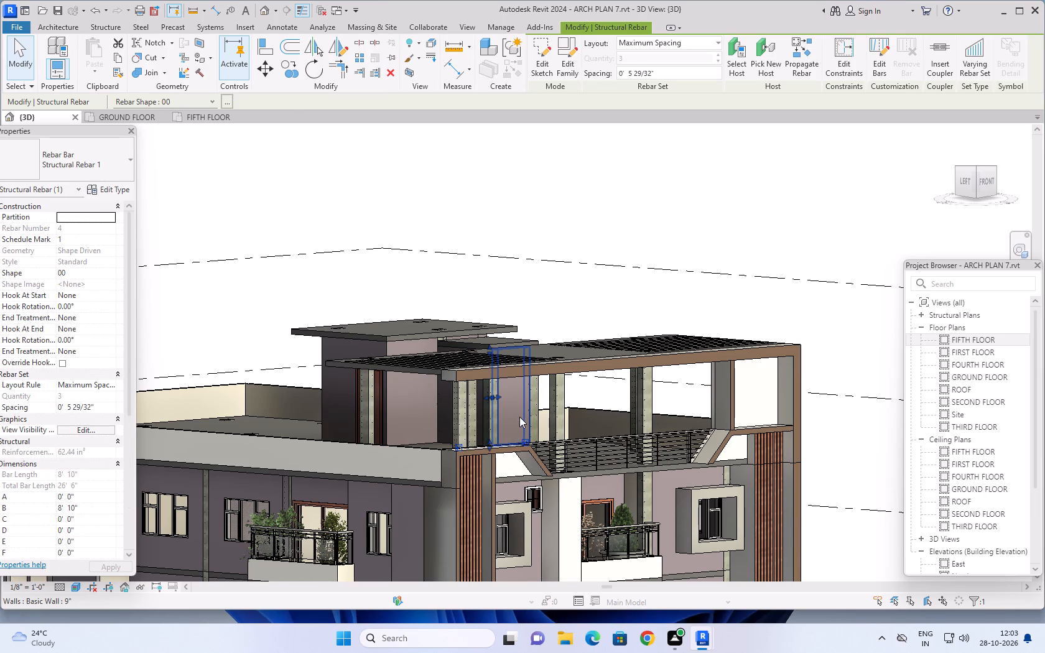
pyautogui.scroll(1, 519, 417)
pyautogui.press('Escape')
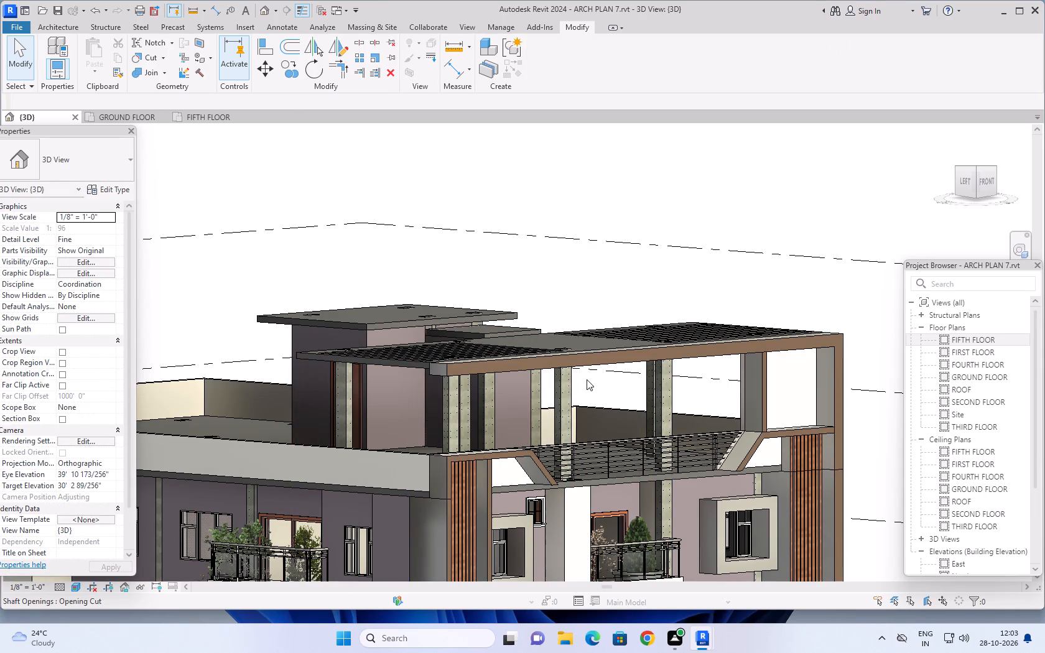
# Select the rooftop column behind the terrace railing with its rebar, and limit the properties to the Structural Columns category.
pyautogui.moveTo(587, 379); pyautogui.dragTo(550, 396)
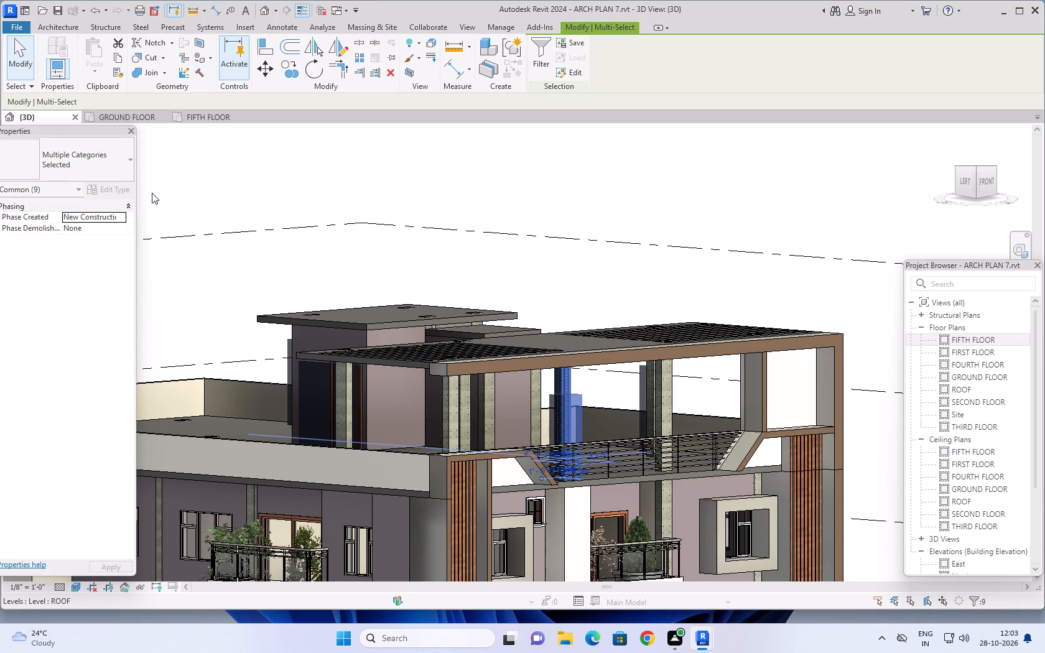
pyautogui.click(81, 185)
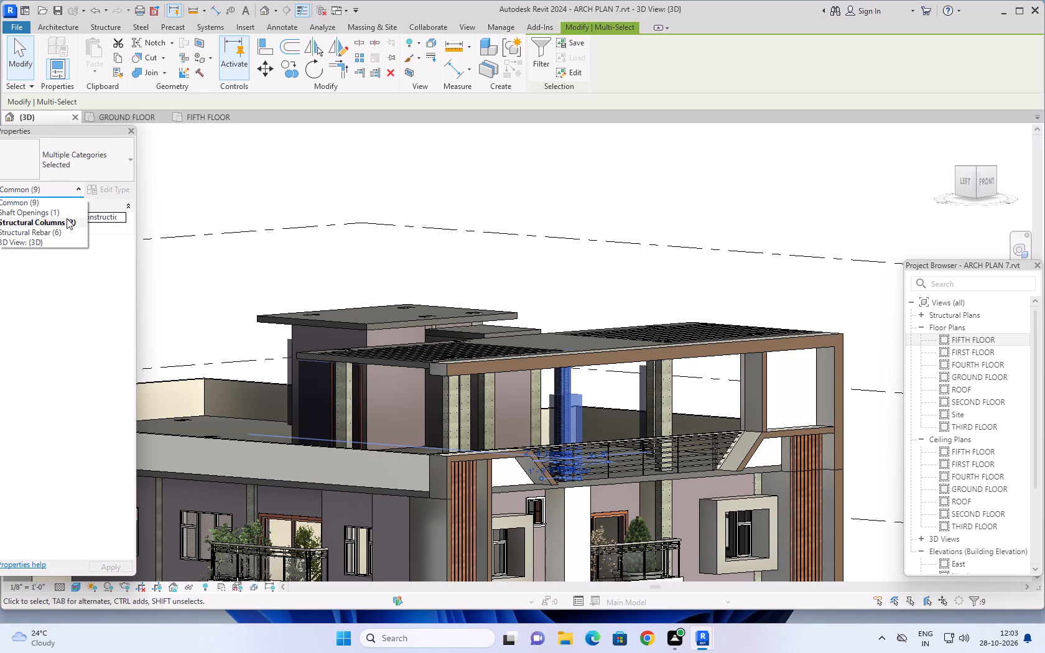
pyautogui.click(67, 221)
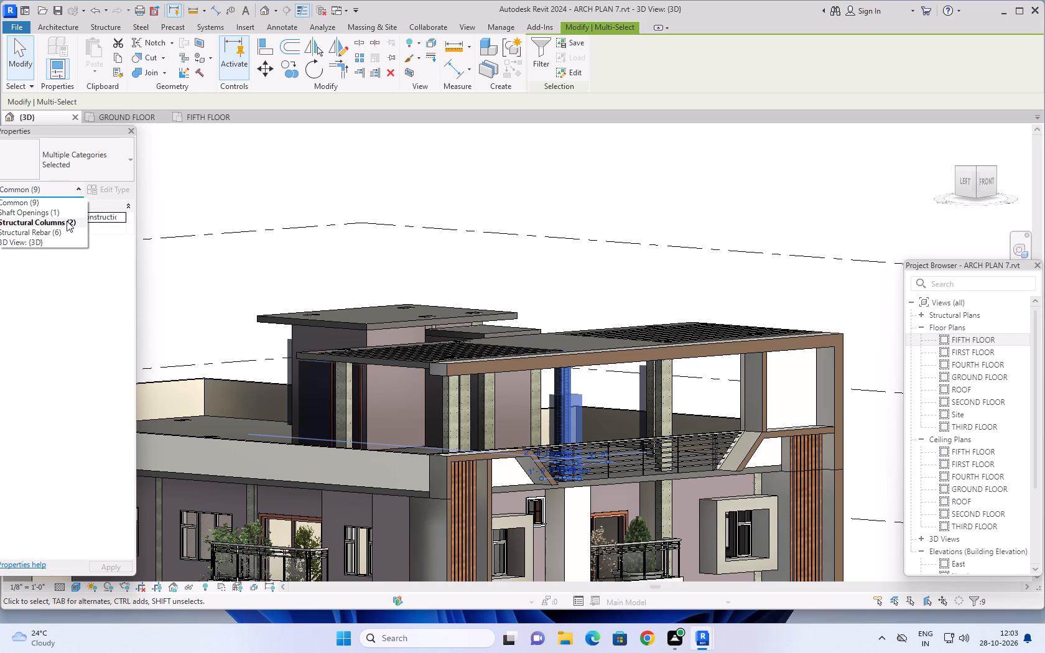
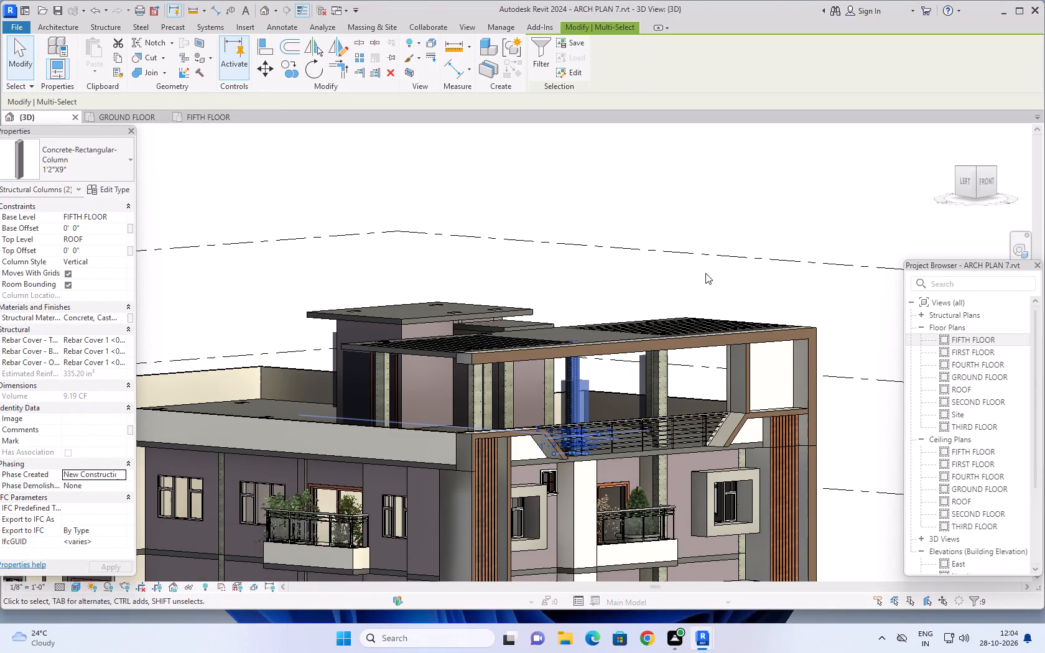
# Examine the front facade and rooftop frame of the building from the front-left corner, up close and as a whole.
pyautogui.scroll(-1, 707, 275)
pyautogui.moveTo(745, 273); pyautogui.dragTo(690, 218, button='middle')
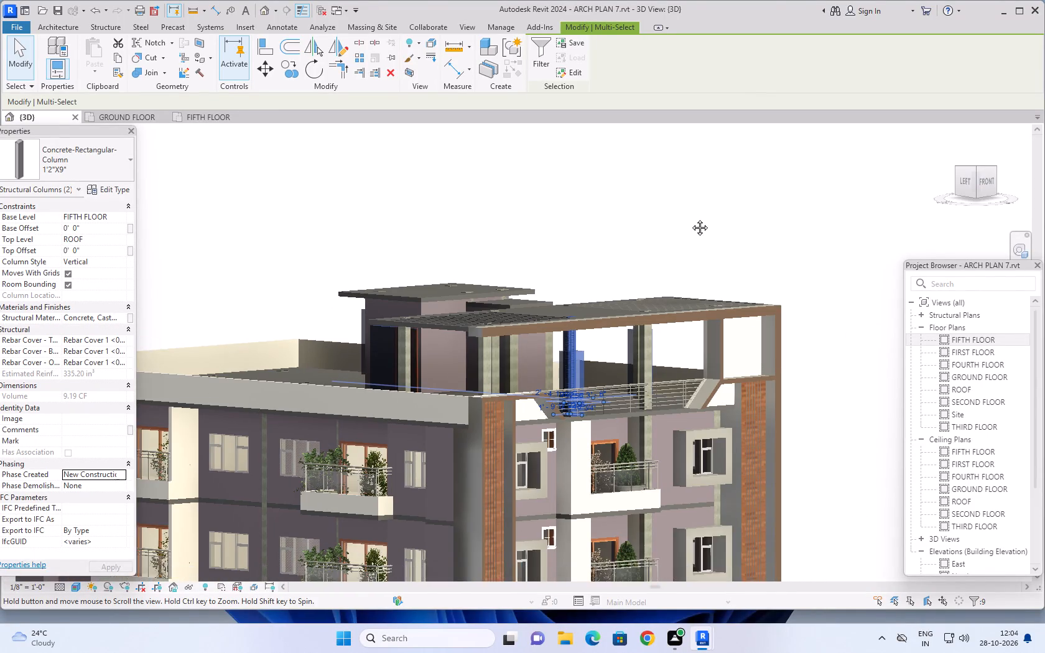
pyautogui.moveTo(690, 218); pyautogui.dragTo(684, 177, button='middle')
pyautogui.scroll(-4, 777, 340)
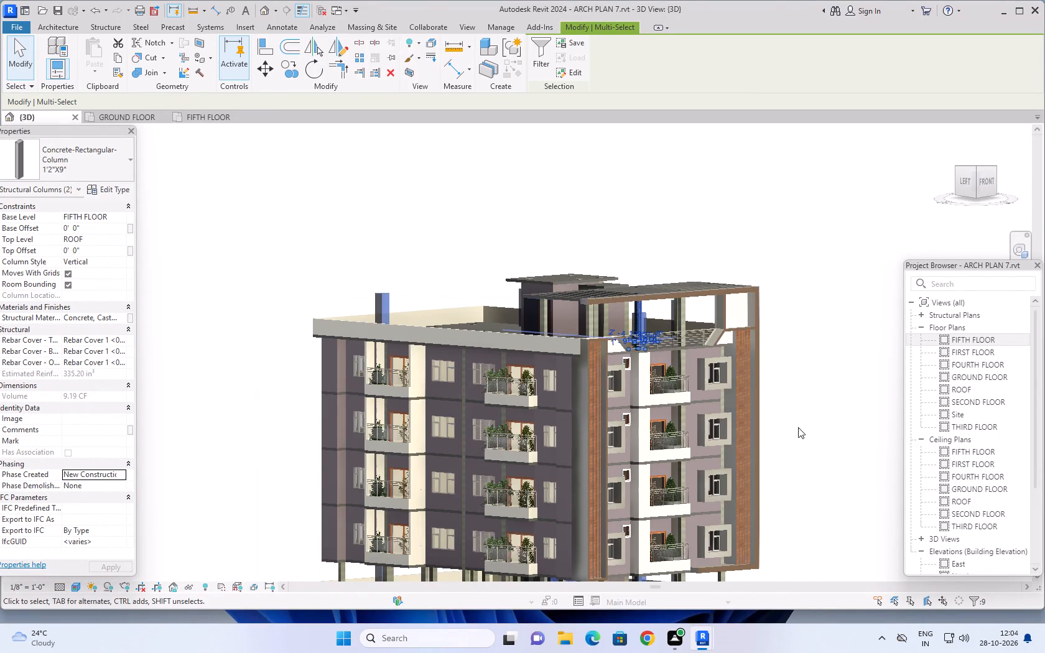
pyautogui.scroll(-1, 801, 440)
pyautogui.moveTo(797, 452); pyautogui.dragTo(775, 427, button='middle')
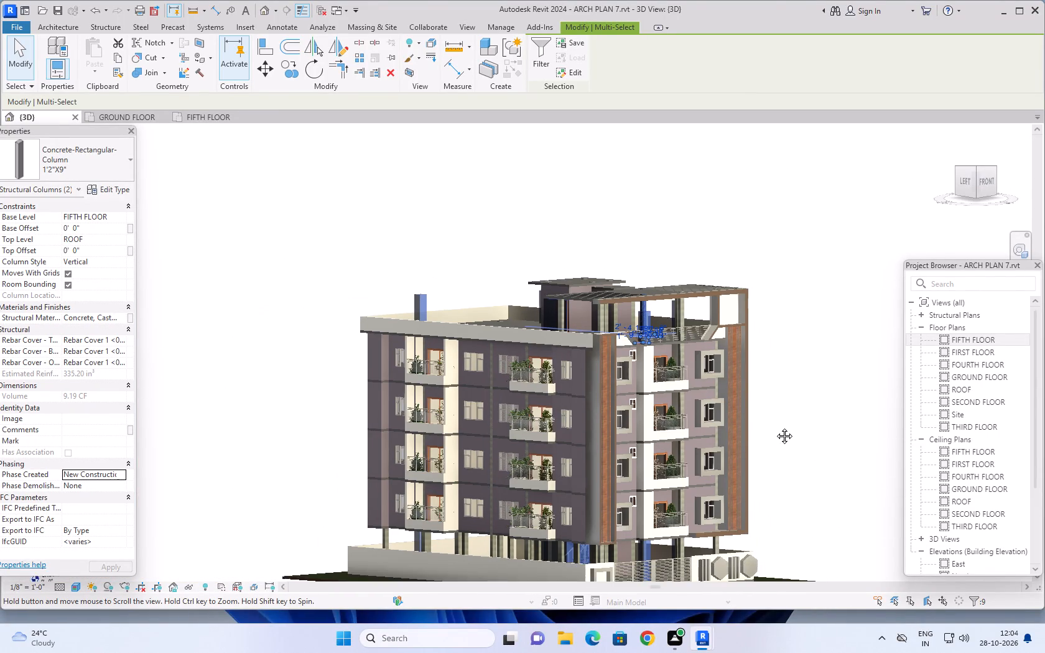
pyautogui.moveTo(775, 427); pyautogui.dragTo(764, 451, button='middle')
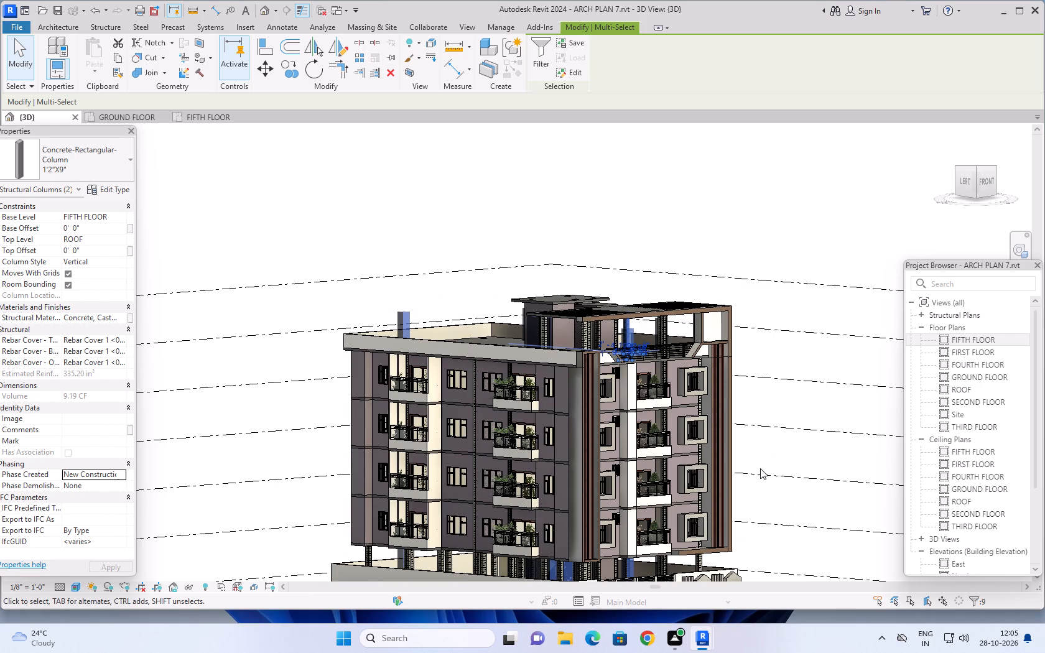
pyautogui.scroll(1, 760, 468)
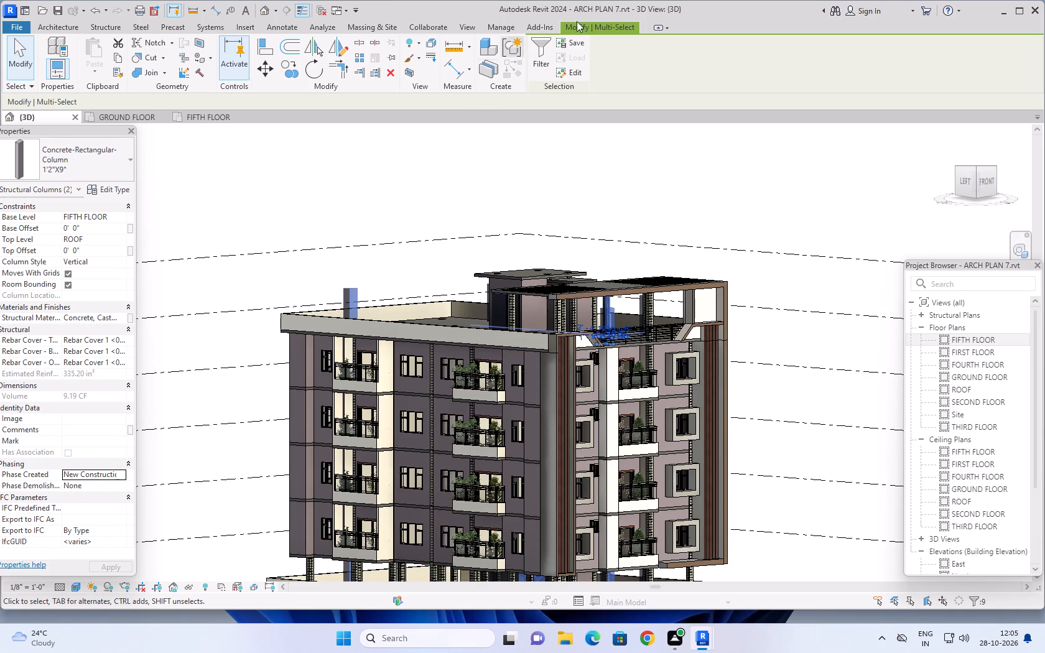
# Create a new project material and name it wood 3.
pyautogui.click(500, 29)
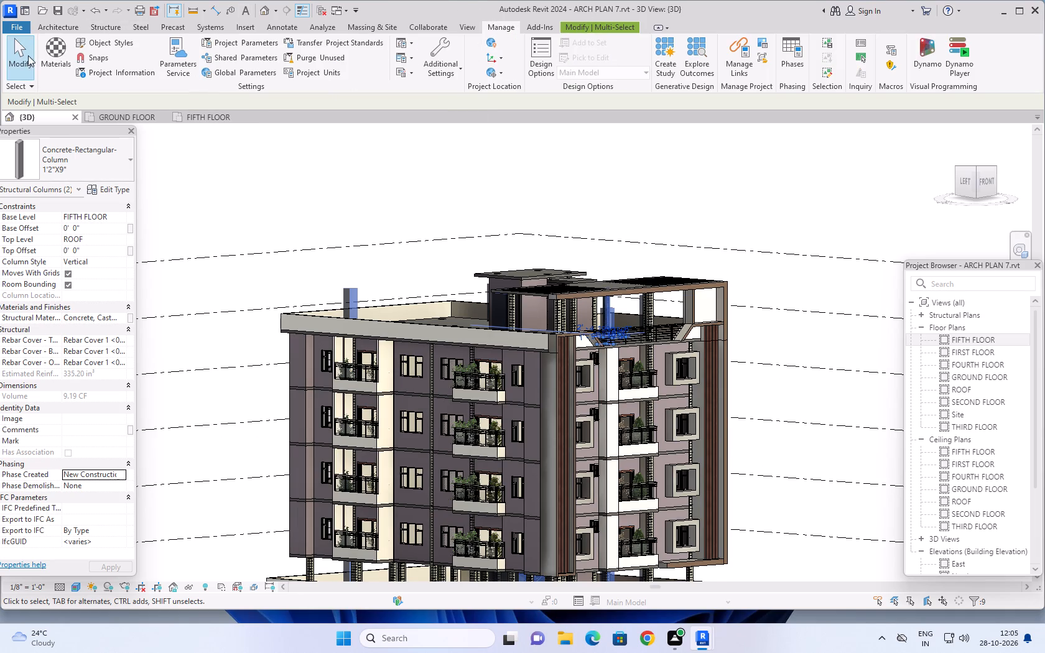
pyautogui.click(53, 47)
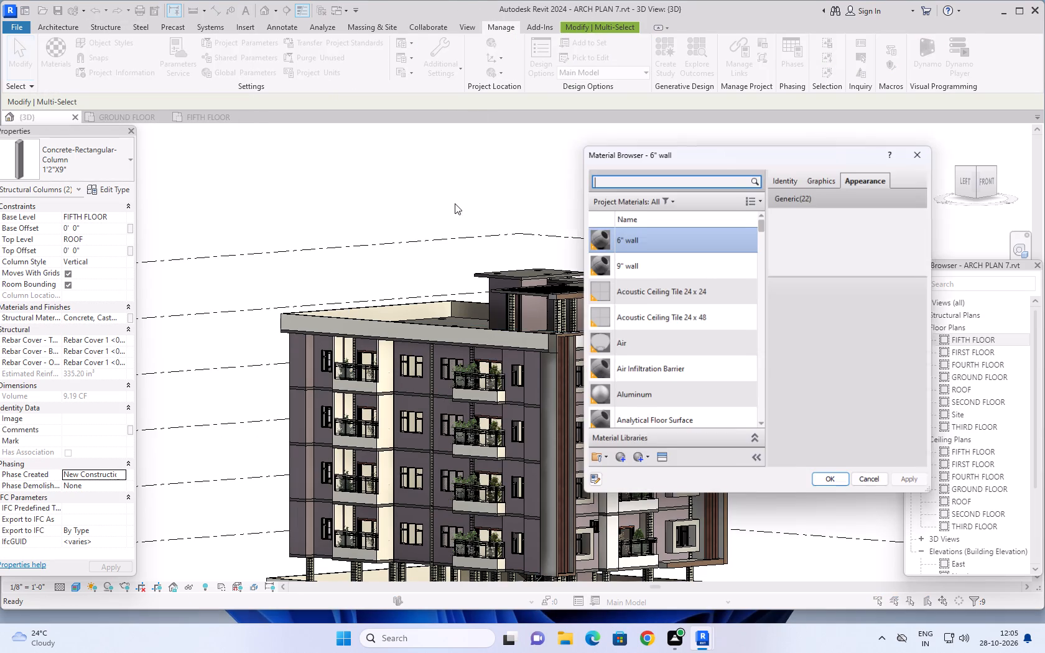
pyautogui.scroll(5, 685, 287)
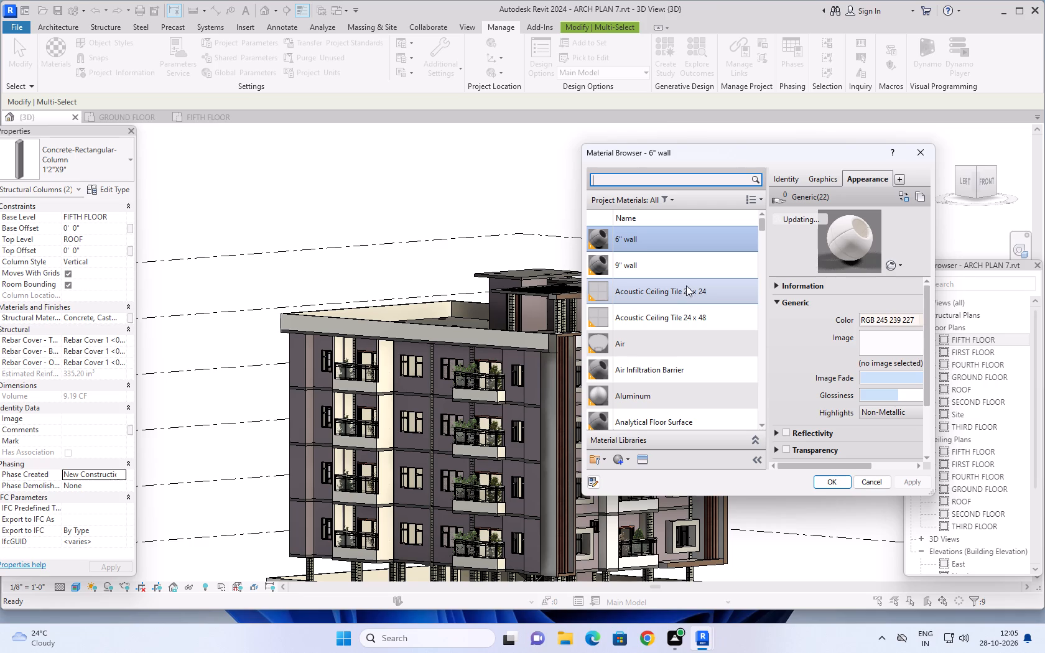
pyautogui.rightClick(624, 457)
pyautogui.click(629, 471)
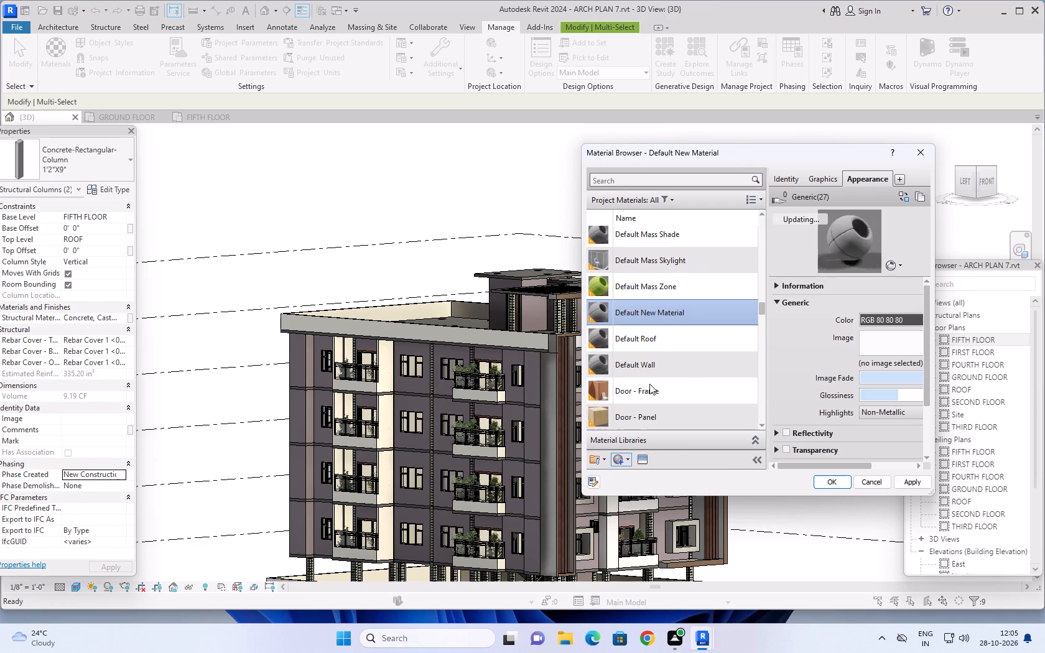
pyautogui.rightClick(687, 314)
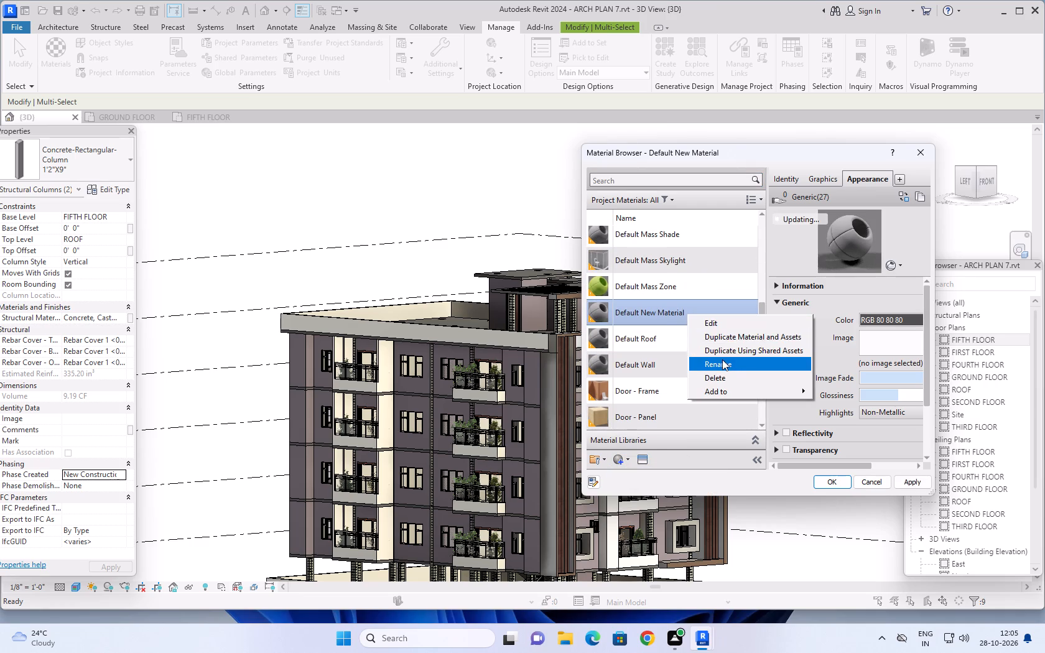
pyautogui.click(722, 361)
pyautogui.write('wood 3')
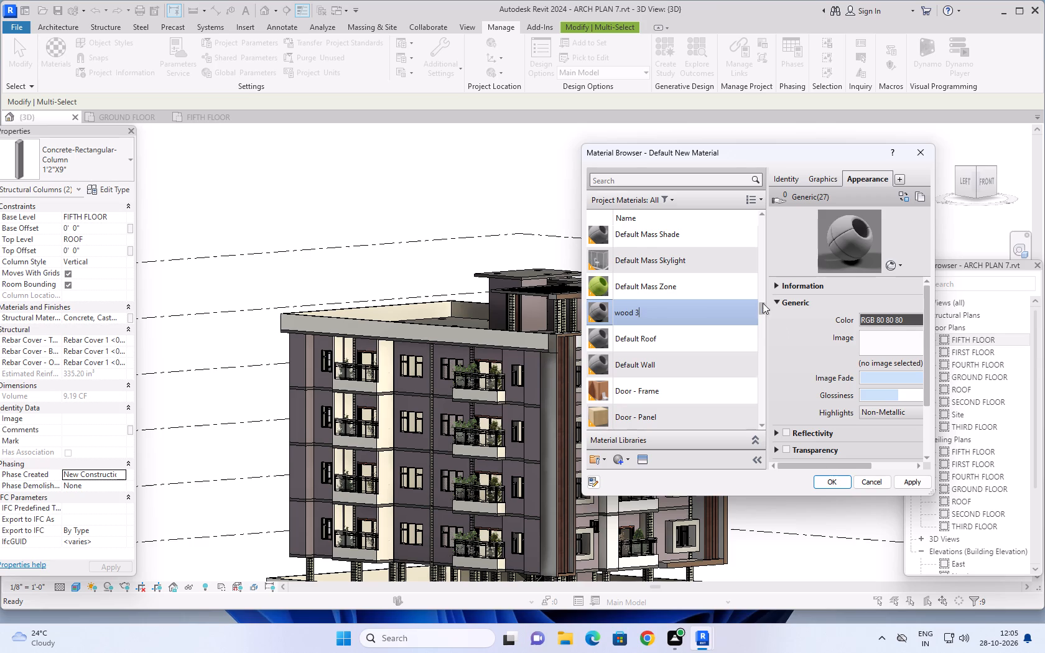
# Set the wood 3 material's appearance colour to RGB 86 50 50 and apply it.
pyautogui.click(899, 319)
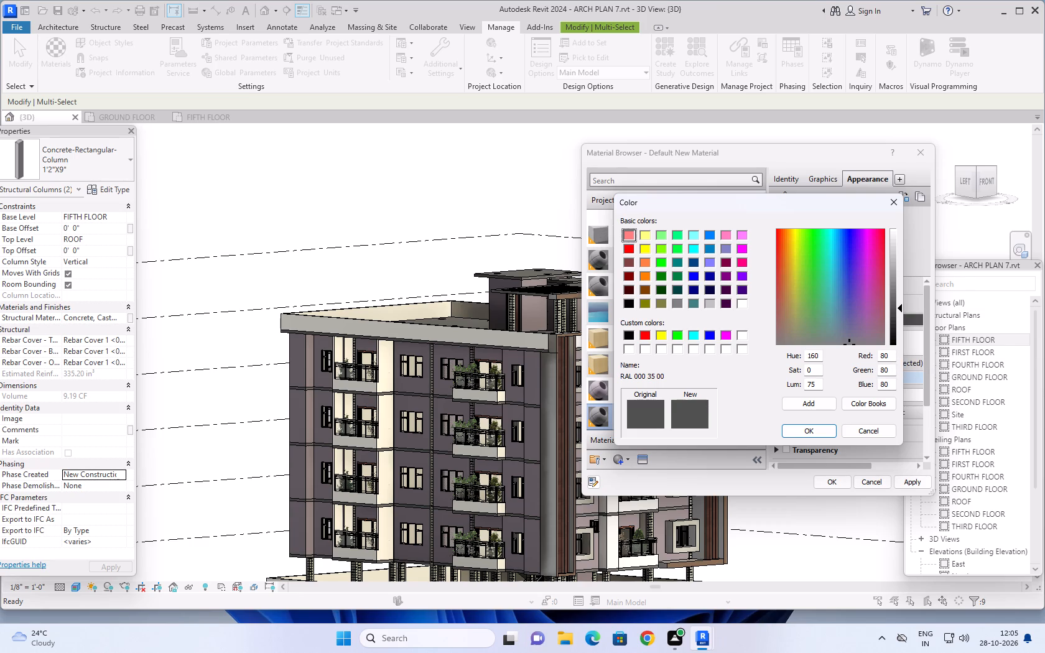
pyautogui.moveTo(888, 354); pyautogui.dragTo(876, 355)
pyautogui.write('86')
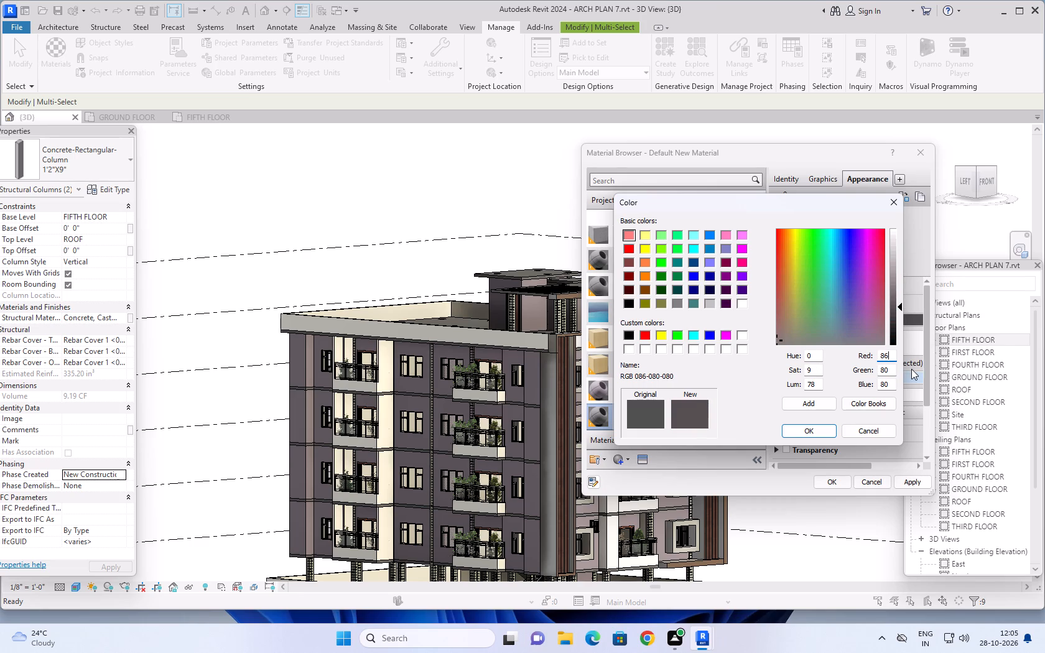
pyautogui.moveTo(894, 369); pyautogui.dragTo(876, 376)
pyautogui.write('50')
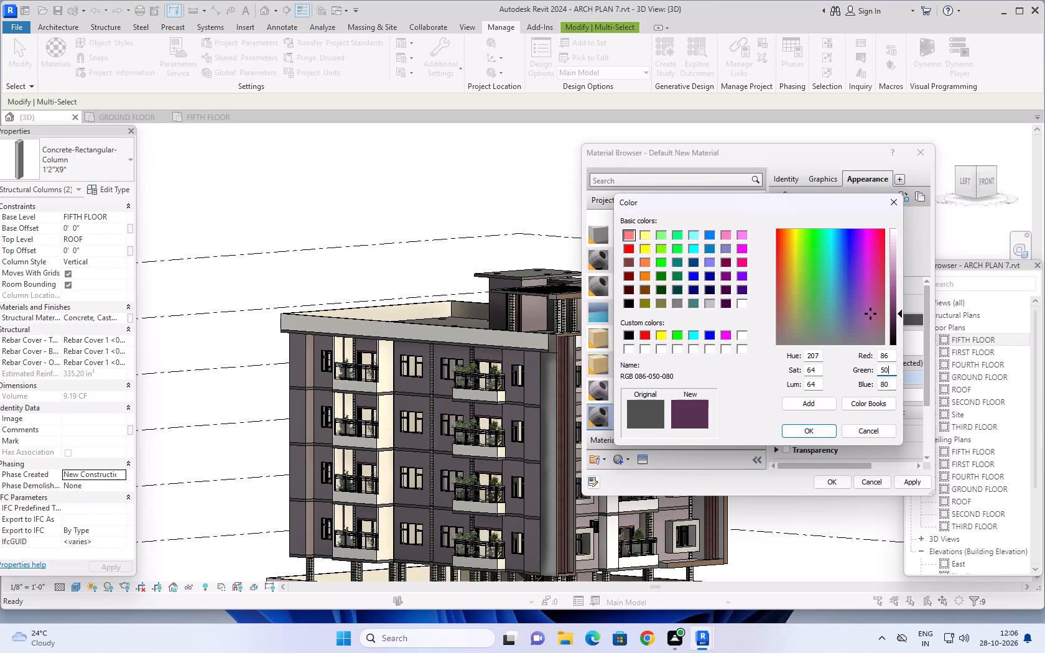
pyautogui.moveTo(893, 384); pyautogui.dragTo(879, 388)
pyautogui.write('50')
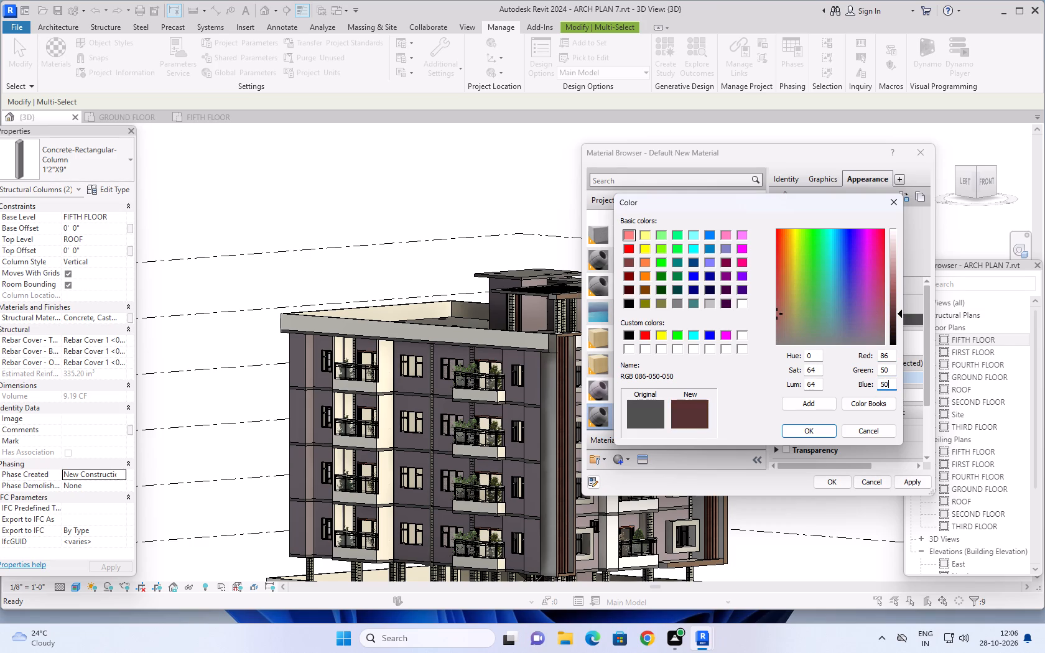
pyautogui.press('Return')
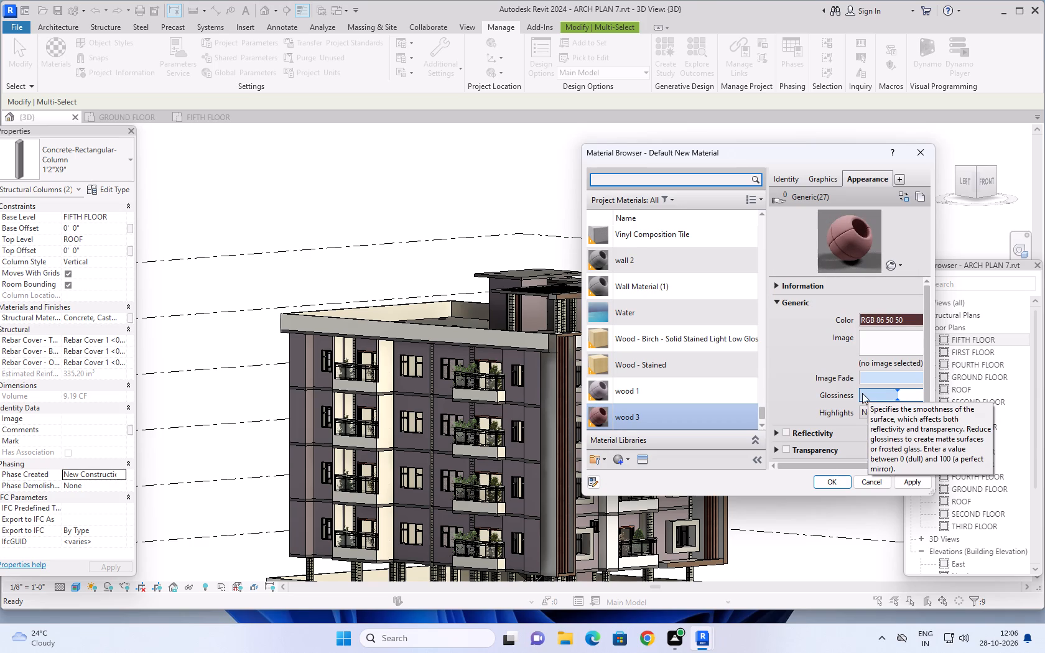
pyautogui.click(908, 484)
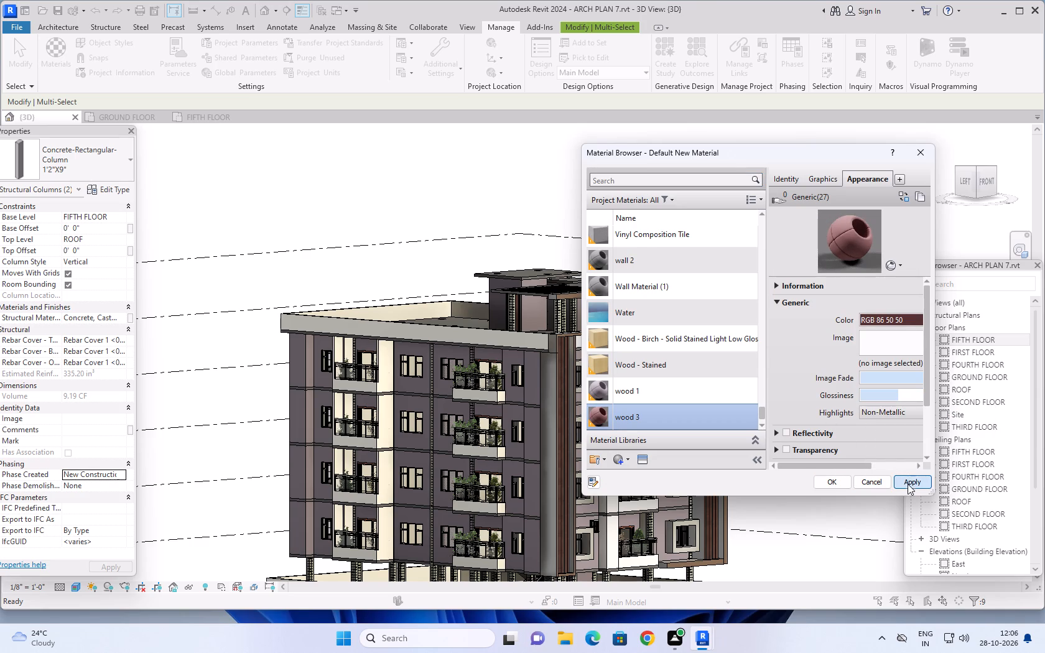
pyautogui.click(842, 486)
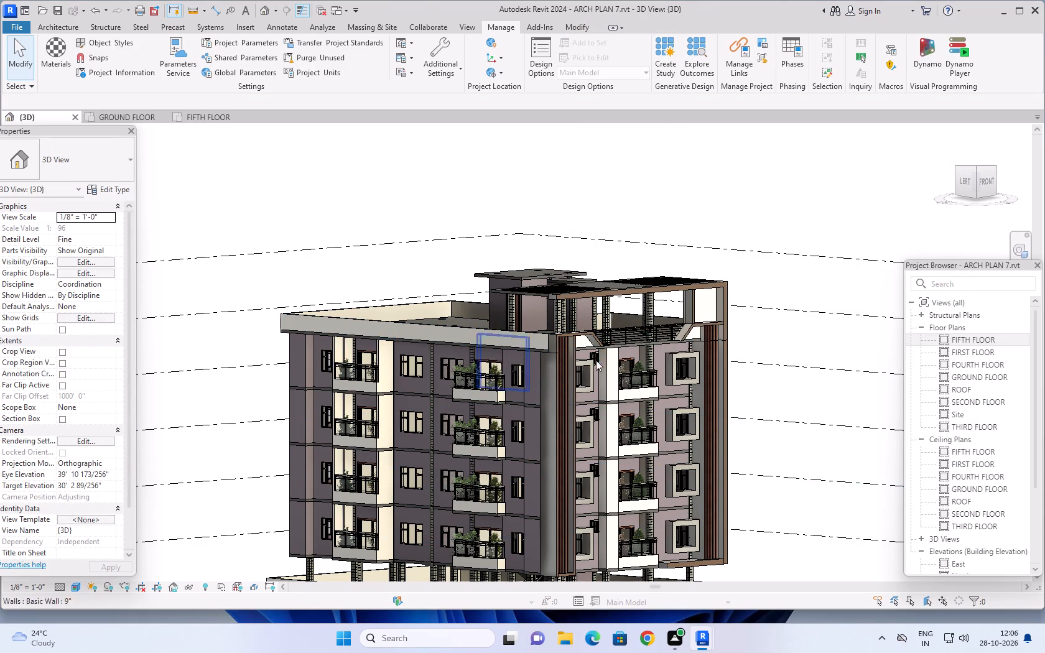
# Open the front facade's generic frame model for in-place editing and start the Paint tool.
pyautogui.click(716, 377)
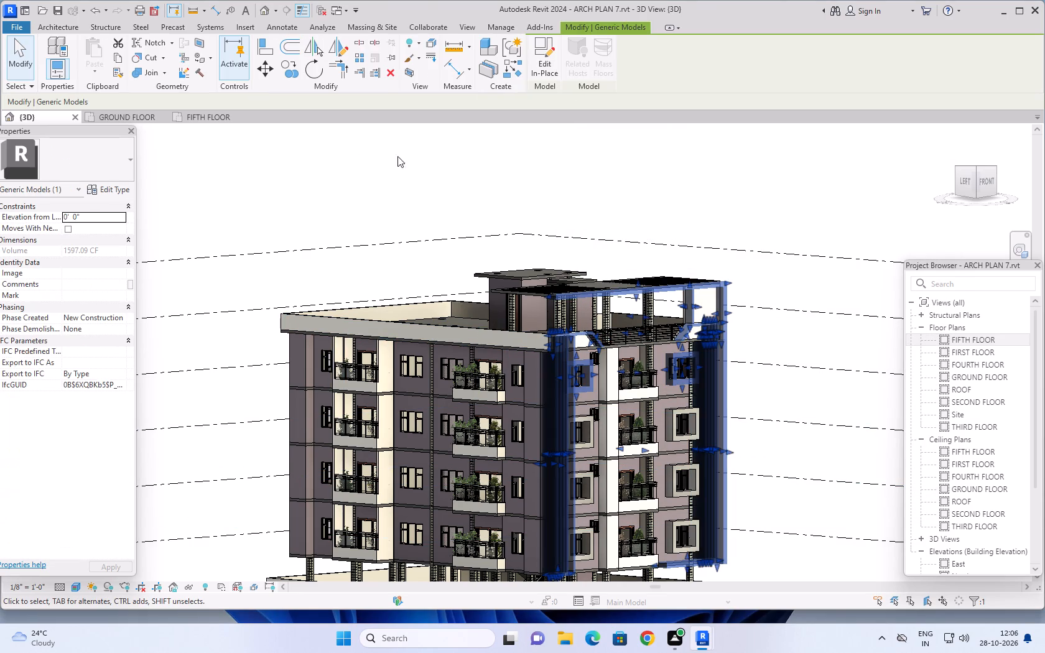
pyautogui.click(539, 49)
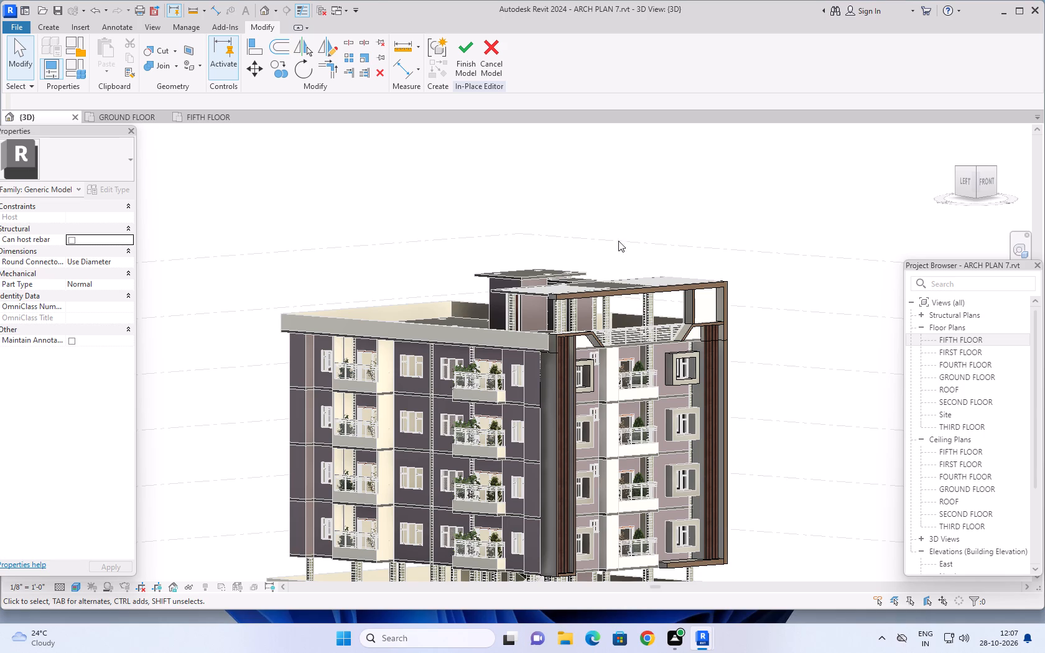
pyautogui.click(190, 64)
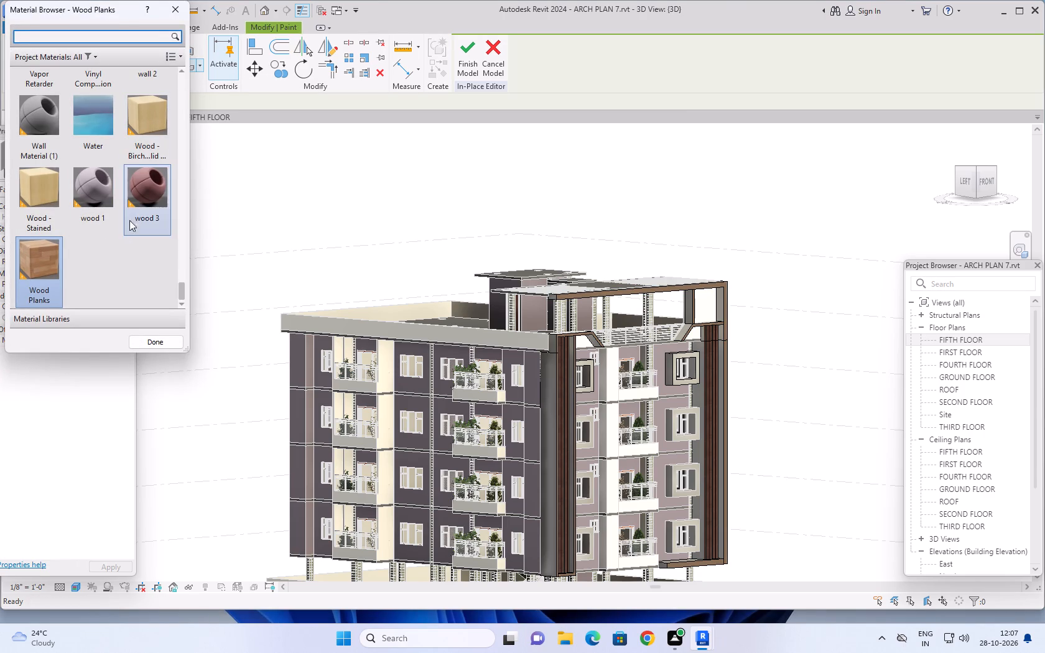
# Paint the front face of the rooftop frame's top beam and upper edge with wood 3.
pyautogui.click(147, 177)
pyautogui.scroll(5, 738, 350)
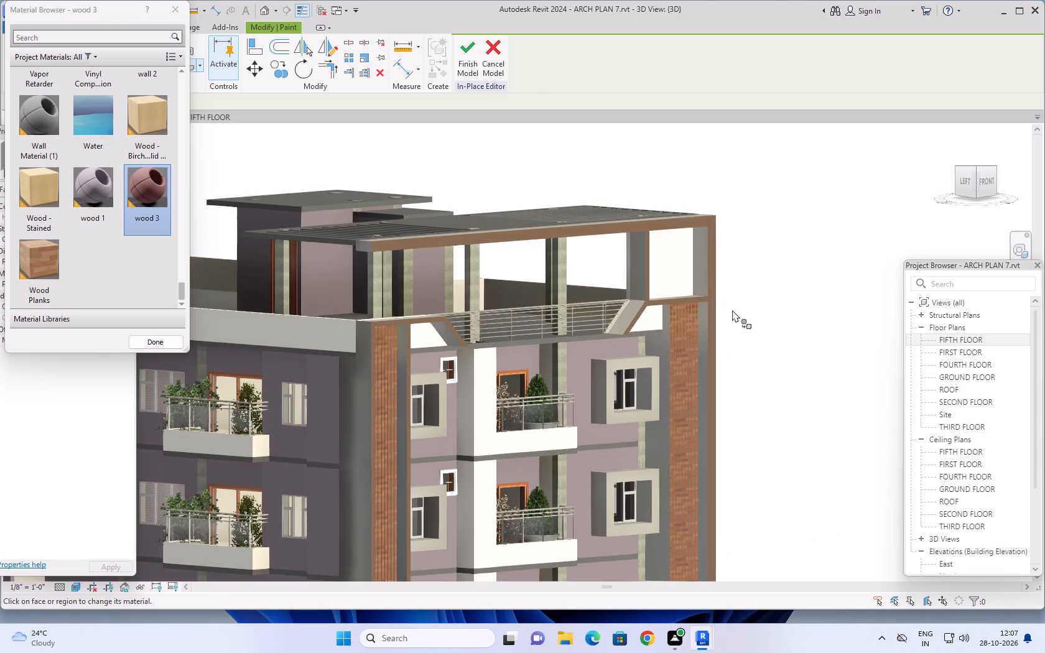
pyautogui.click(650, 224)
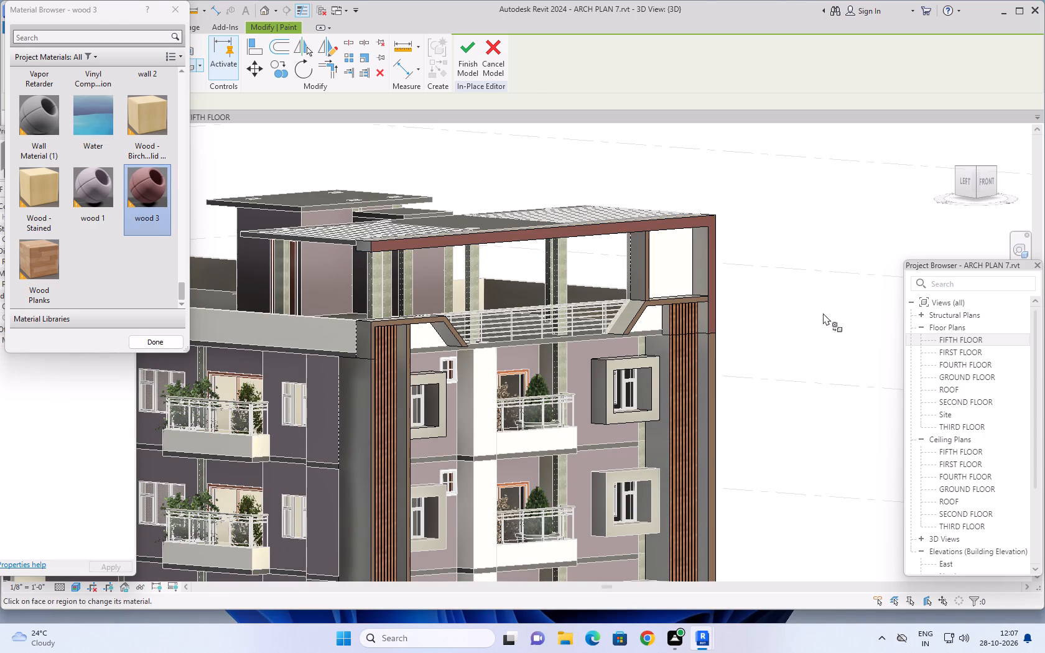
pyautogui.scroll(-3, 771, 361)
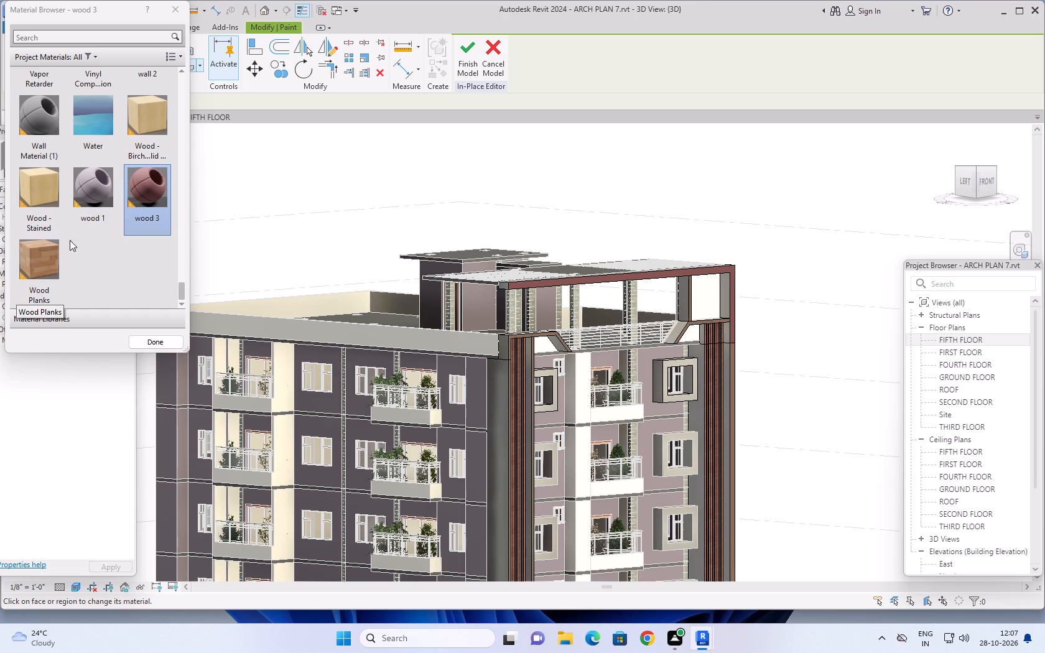
# Paint the front face of the rooftop frame's top beam and upper edge with Wood - Stained.
pyautogui.click(36, 174)
pyautogui.scroll(5, 598, 275)
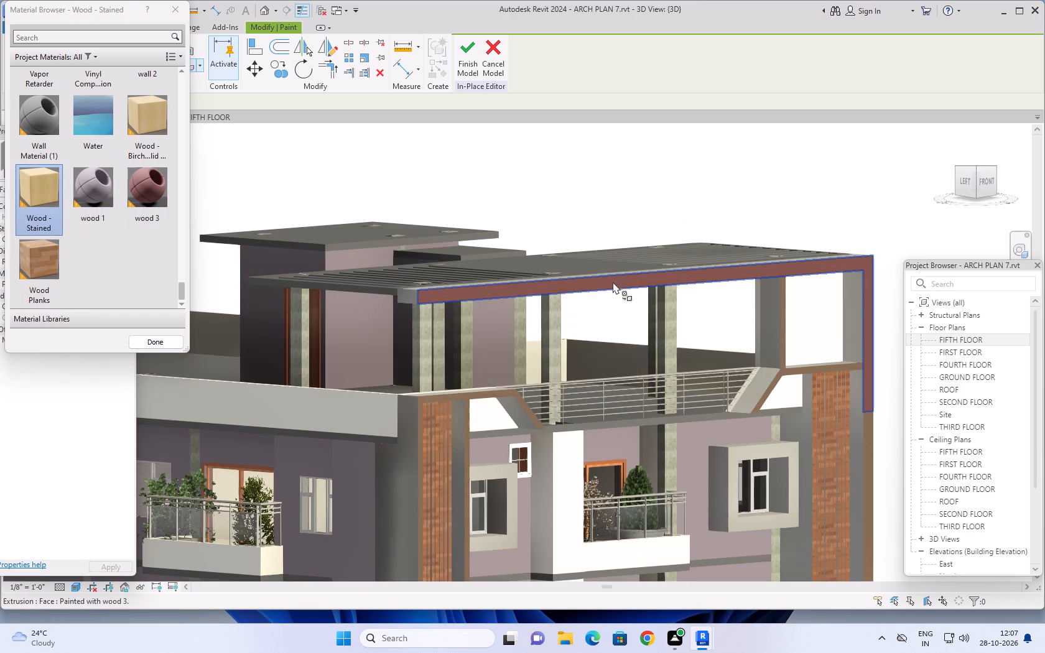
pyautogui.click(613, 278)
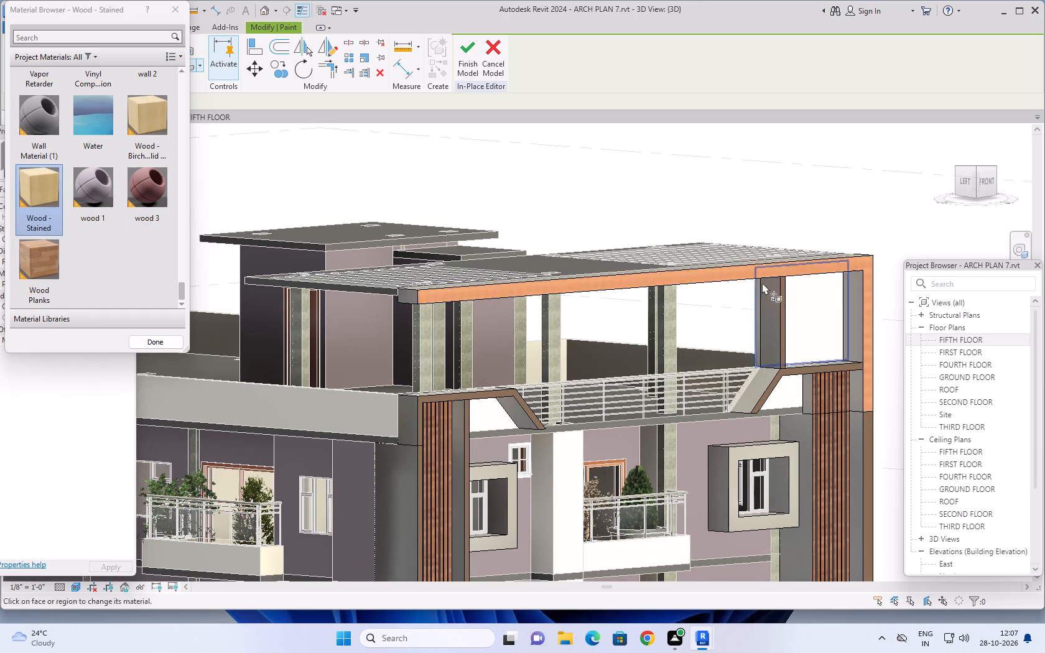
# Paint the facade frame's right outer edge below the rooftop section with Wood - Stained as well.
pyautogui.scroll(-2, 768, 282)
pyautogui.scroll(-2, 827, 297)
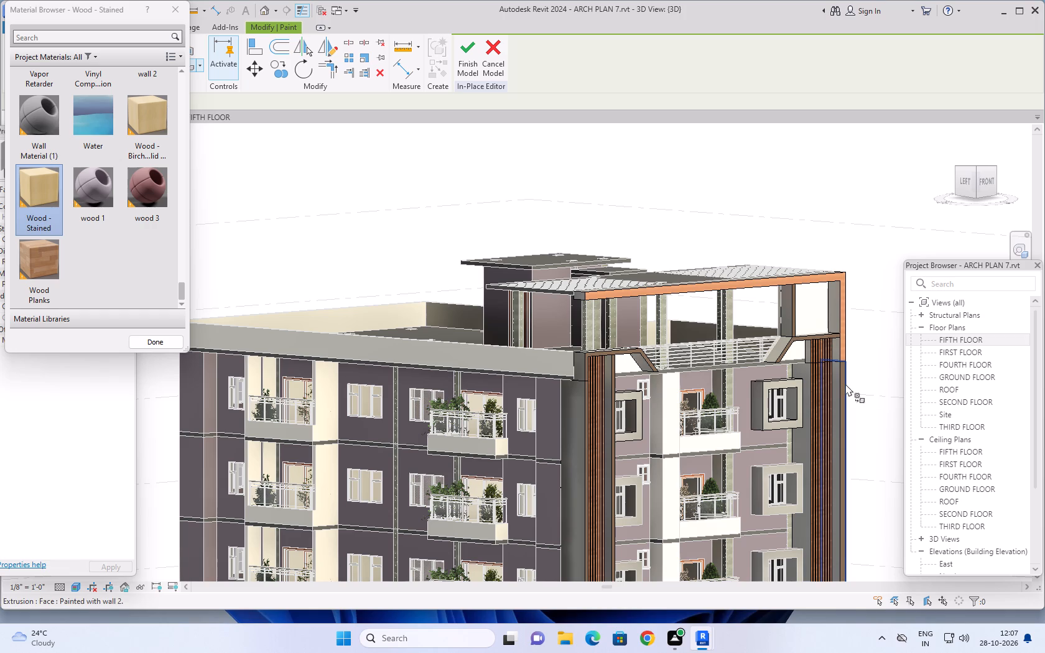
pyautogui.click(845, 384)
pyautogui.scroll(-1, 860, 384)
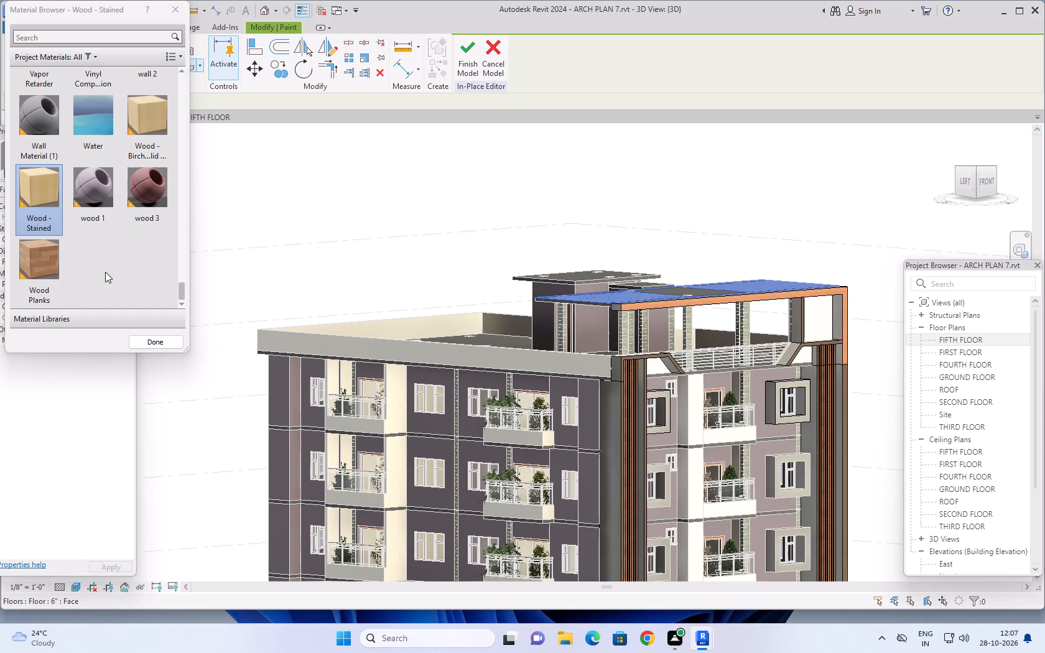
pyautogui.moveTo(760, 223); pyautogui.dragTo(696, 205, button='middle')
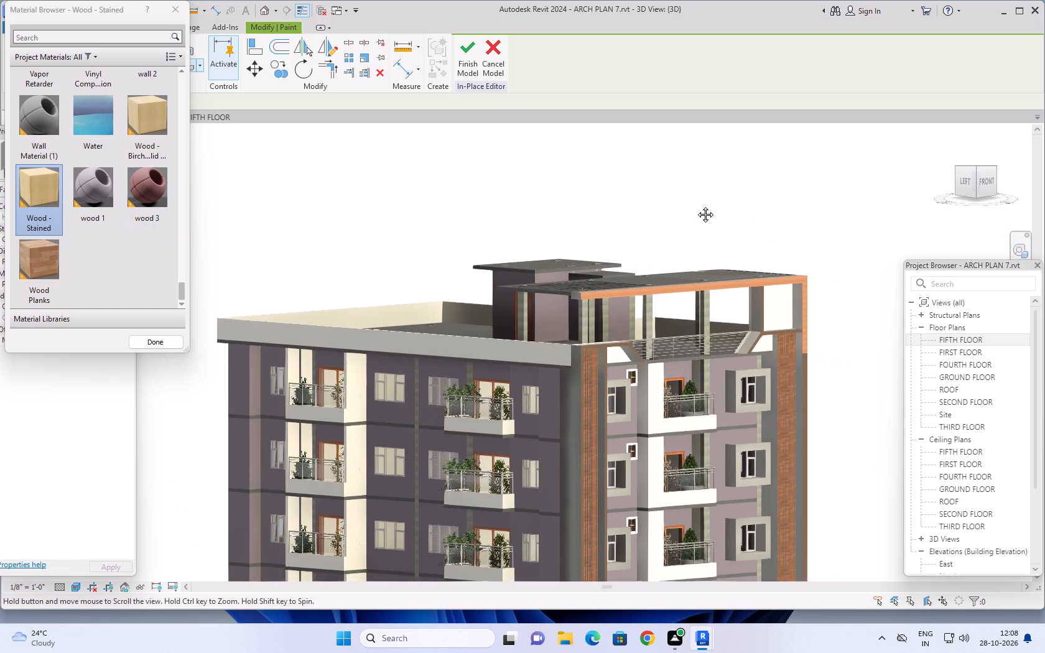
pyautogui.moveTo(696, 205); pyautogui.dragTo(652, 179, button='middle')
pyautogui.keyDown('shift'); pyautogui.moveTo(801, 366); pyautogui.dragTo(783, 374, button='middle'); pyautogui.keyUp('shift')
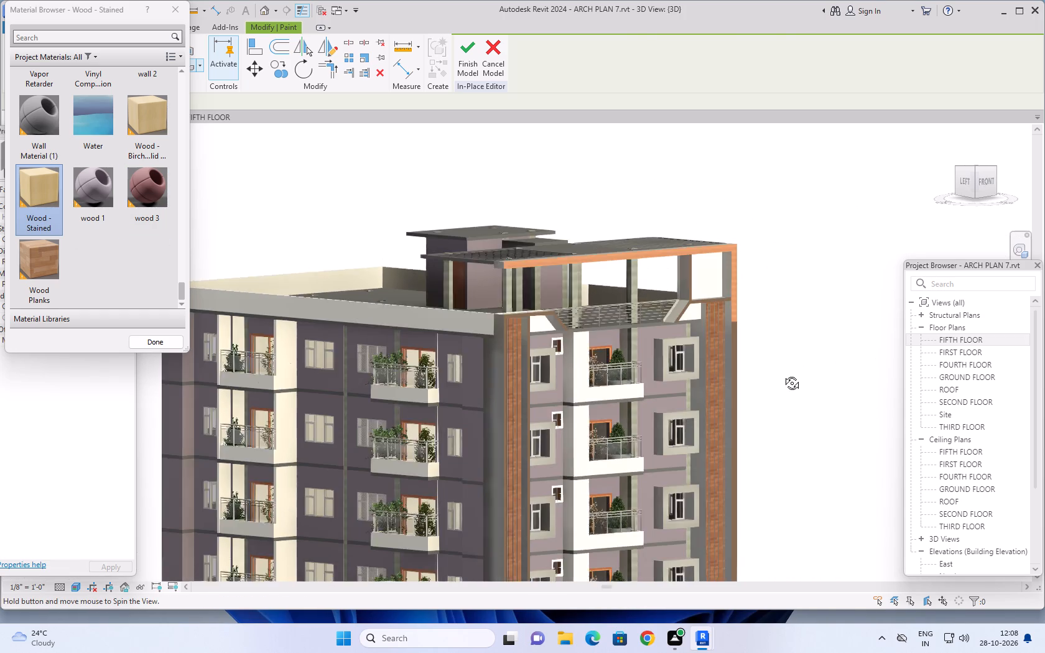
pyautogui.keyDown('shift'); pyautogui.moveTo(783, 374); pyautogui.dragTo(764, 353, button='middle'); pyautogui.keyUp('shift')
pyautogui.scroll(5, 732, 368)
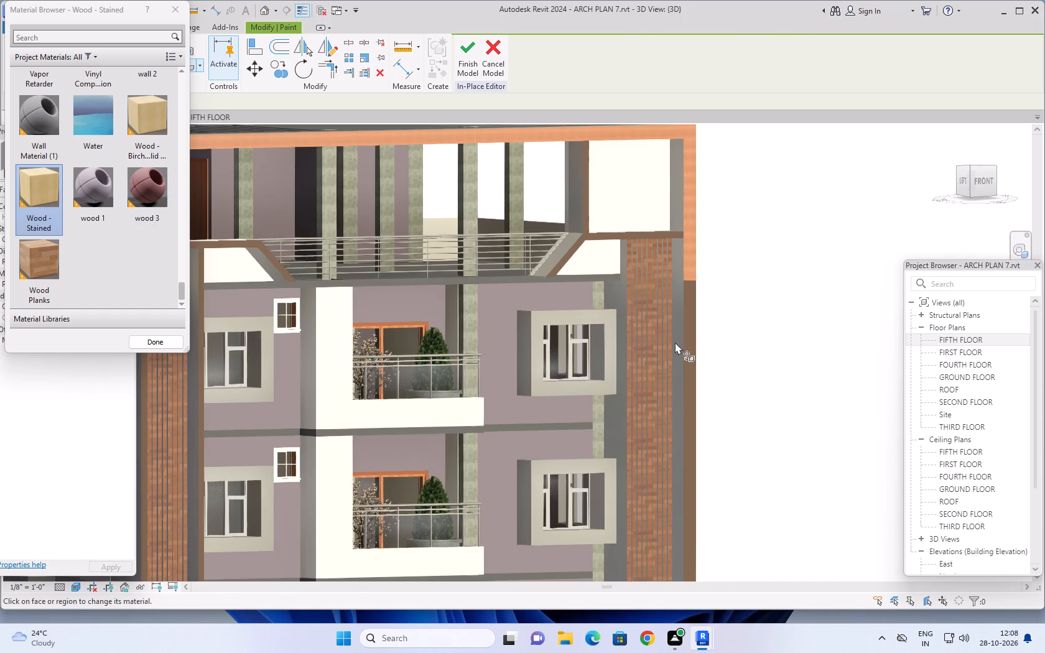
pyautogui.click(689, 340)
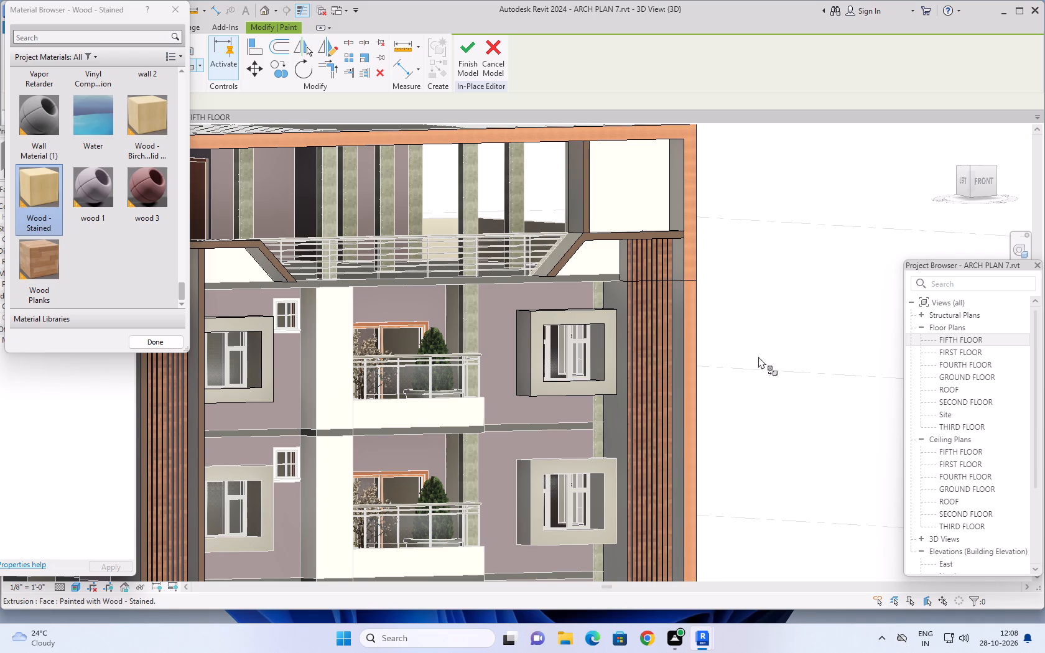
pyautogui.scroll(-9, 758, 356)
pyautogui.moveTo(763, 369); pyautogui.dragTo(762, 355, button='middle')
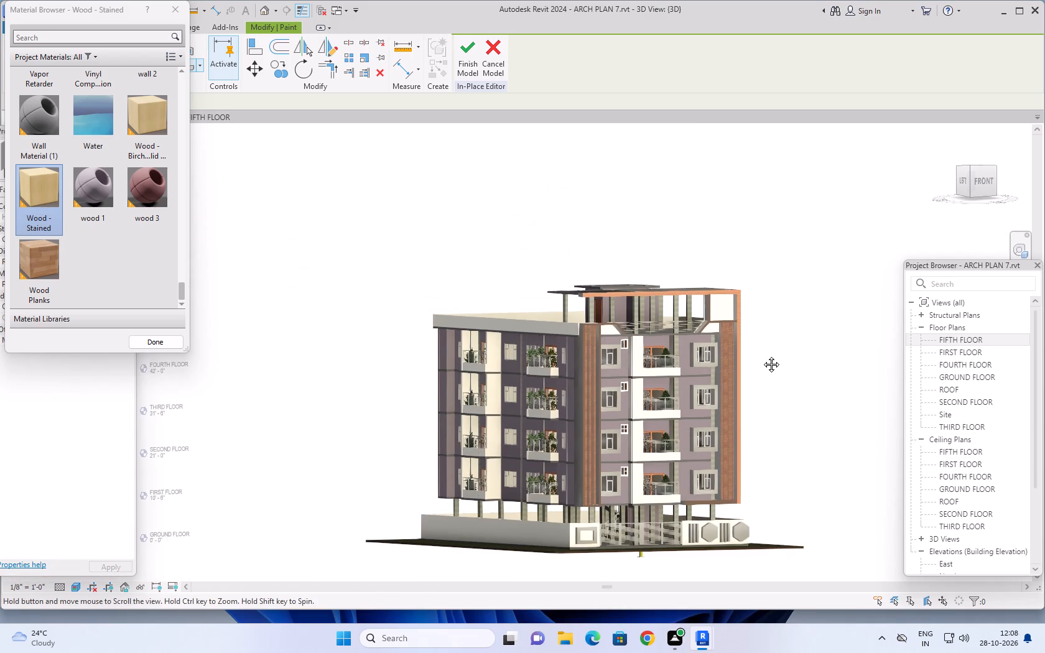
# Paint the front face of the facade frame's bottom beam, below the first-floor windows, with Wood - Stained.
pyautogui.moveTo(762, 355); pyautogui.dragTo(760, 322, button='middle')
pyautogui.scroll(3, 690, 445)
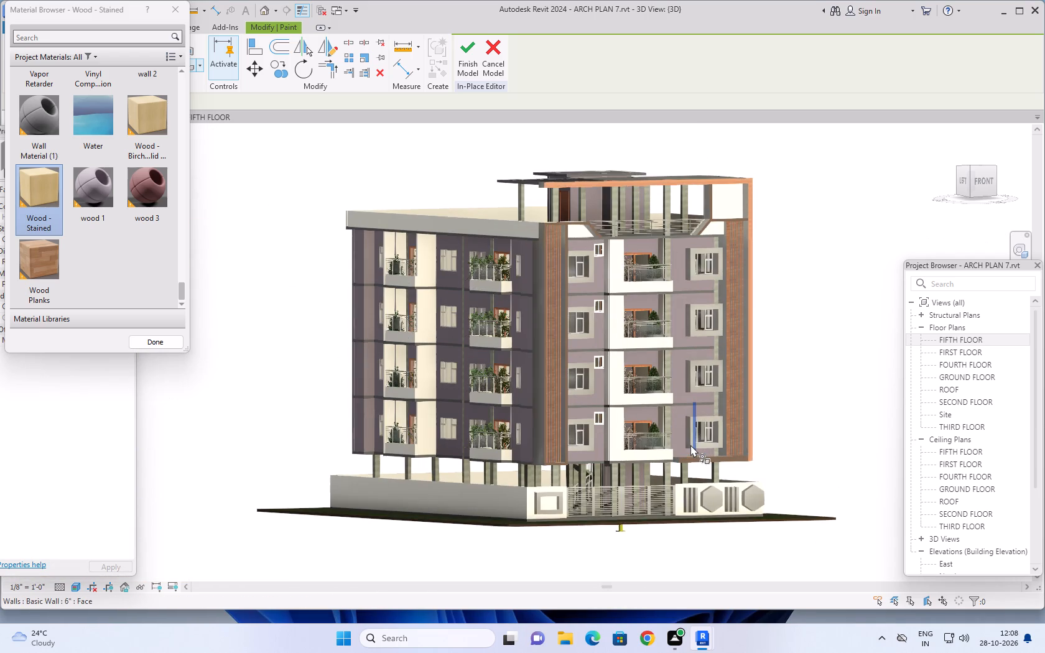
pyautogui.scroll(1, 690, 445)
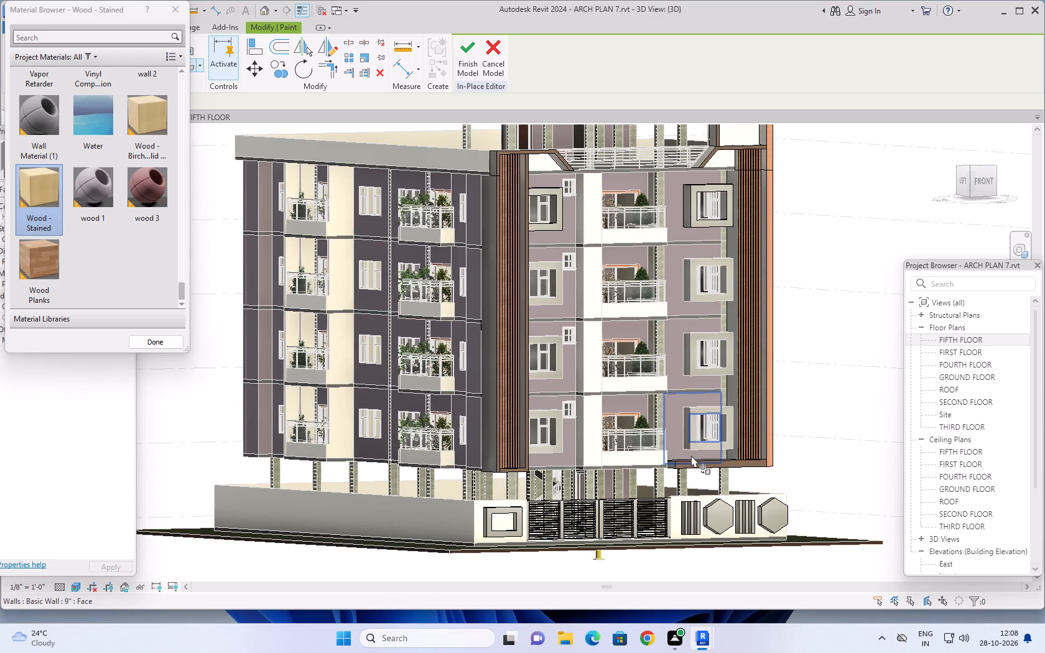
pyautogui.scroll(4, 708, 476)
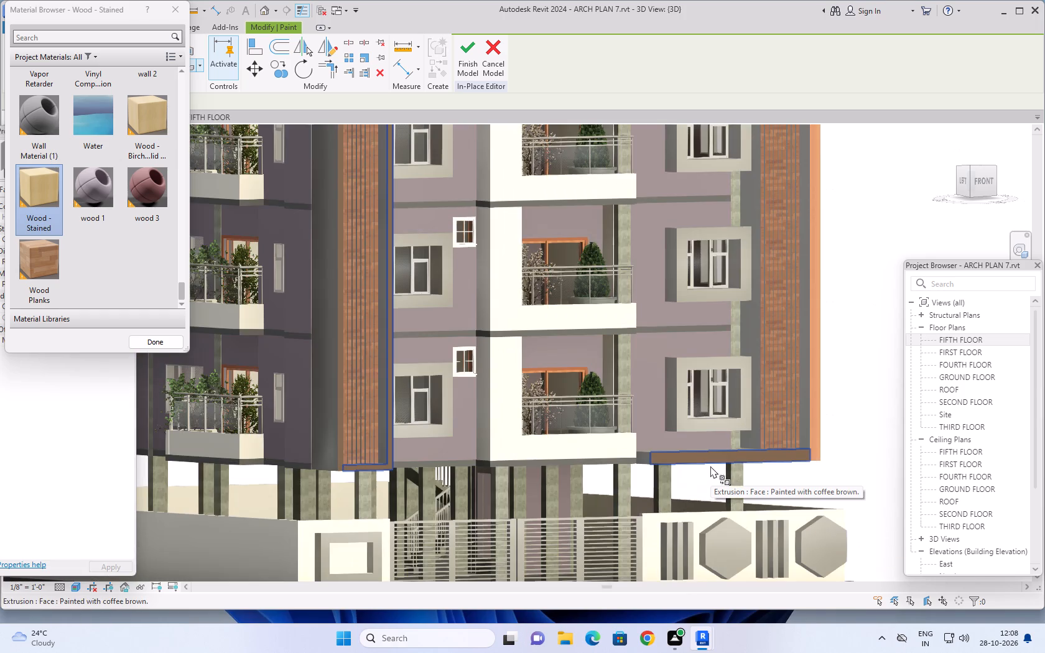
pyautogui.click(713, 457)
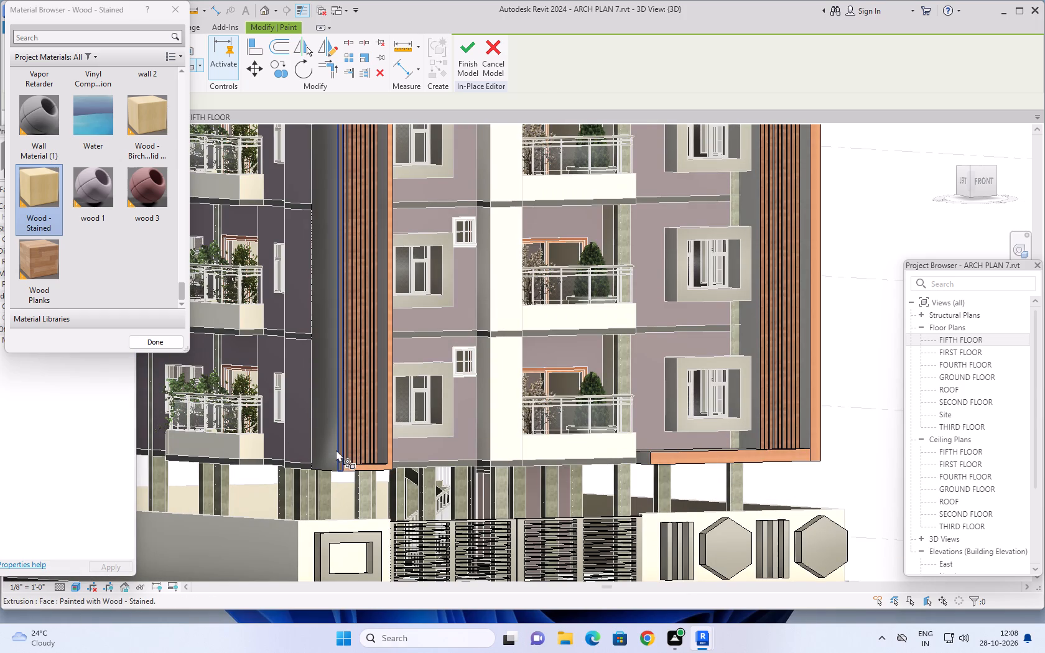
# Paint the angled trim below the terrace railing and the outer edge of the left slatted panel with Wood - Stained.
pyautogui.scroll(-5, 376, 458)
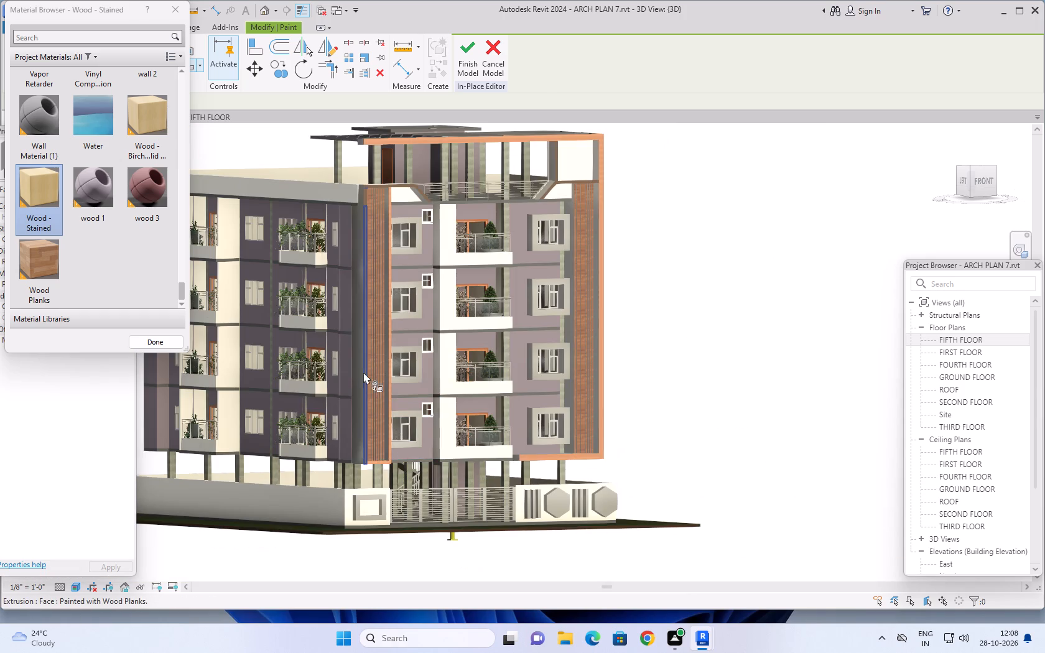
pyautogui.scroll(5, 350, 242)
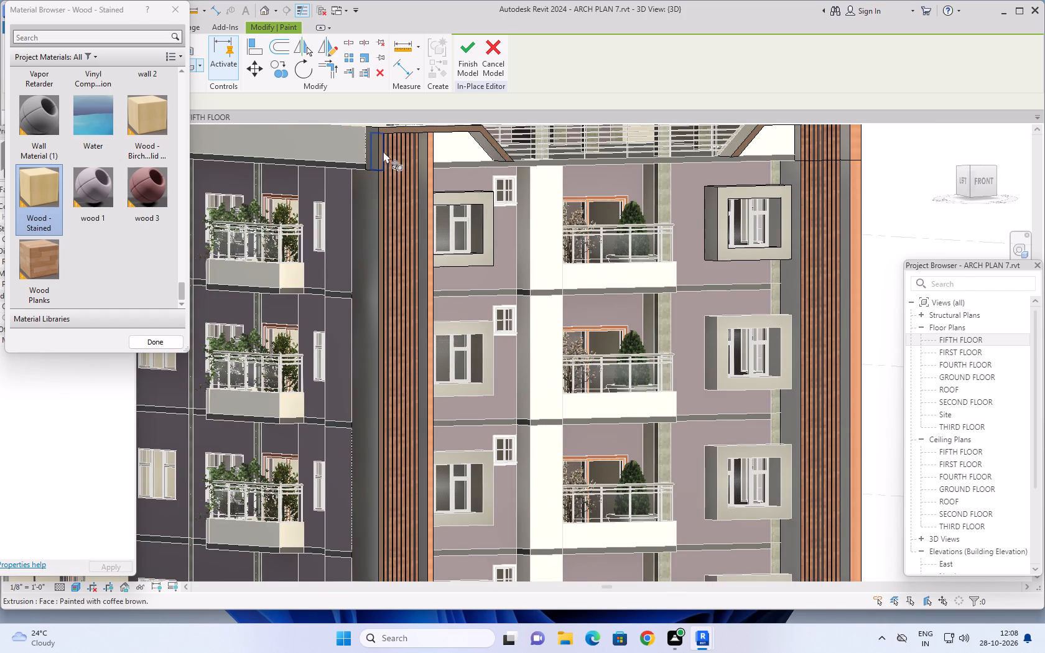
pyautogui.click(383, 155)
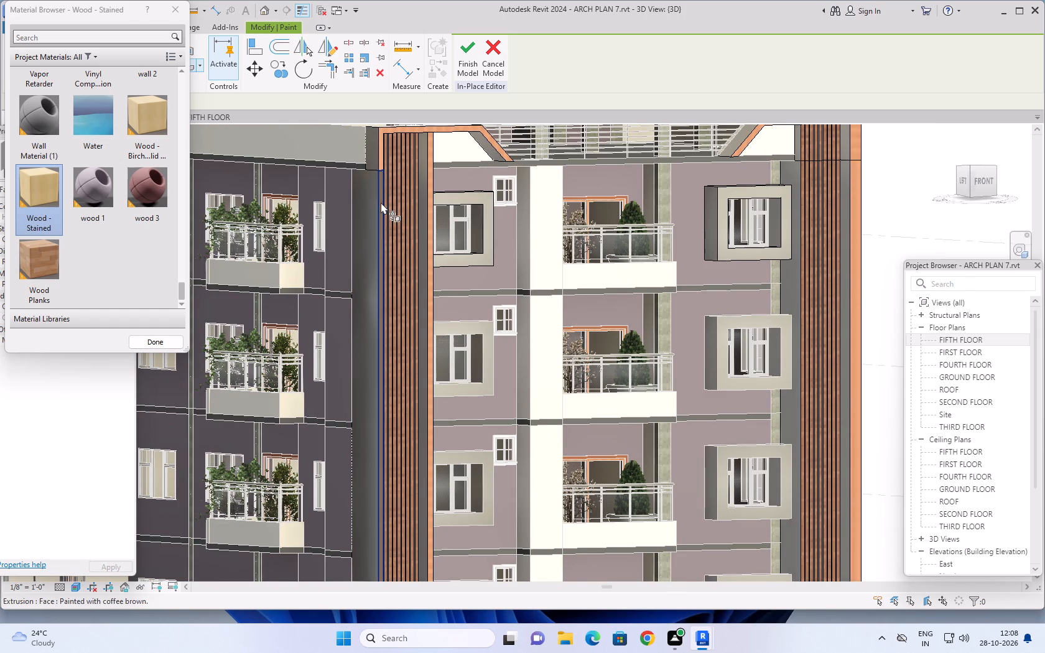
pyautogui.click(381, 208)
# Paint the front faces of the two top-floor window surrounds on the front facade with wood 3.
pyautogui.scroll(-2, 499, 286)
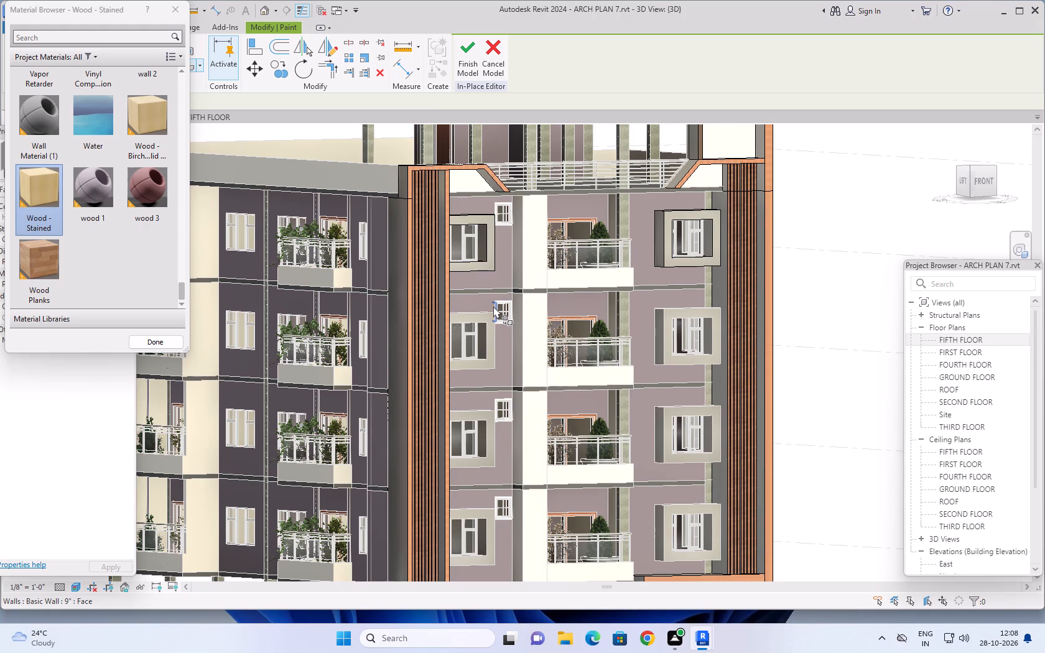
pyautogui.scroll(-2, 600, 327)
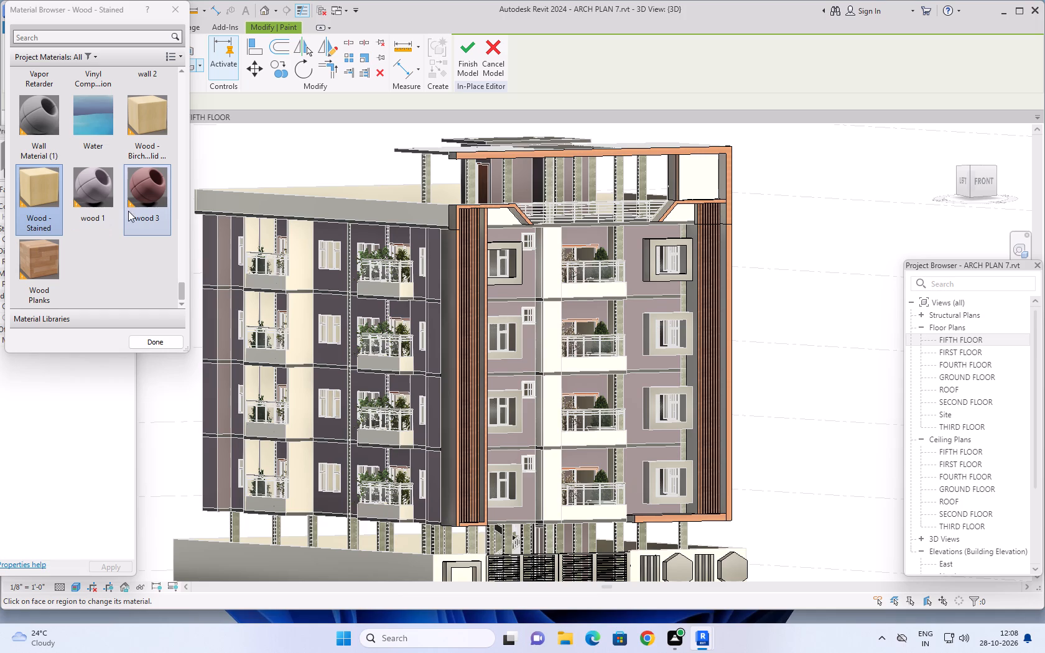
pyautogui.click(144, 191)
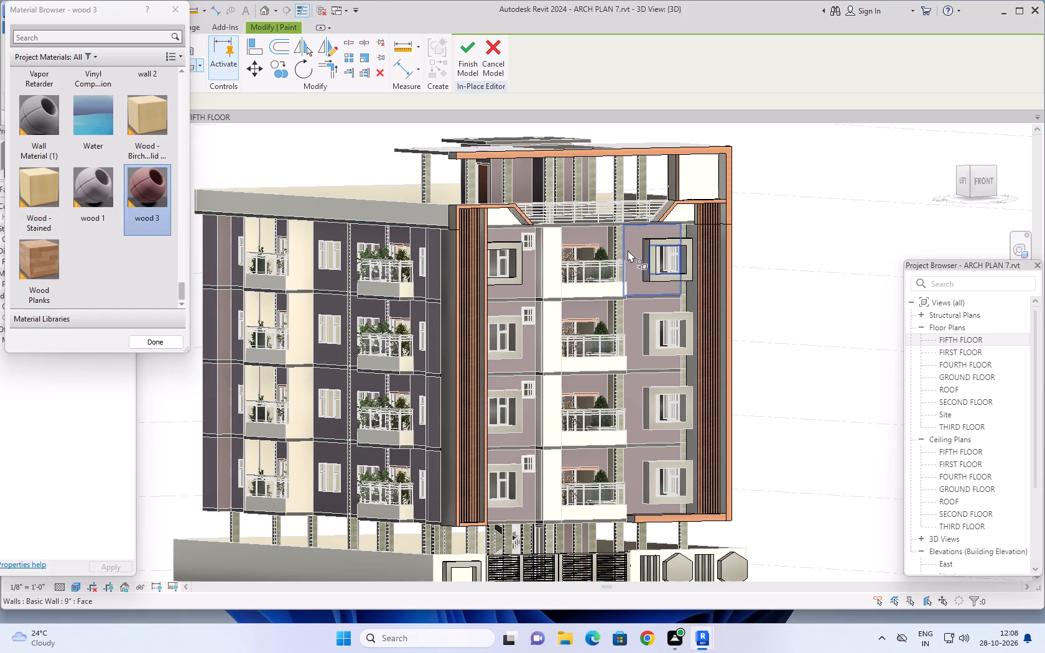
pyautogui.scroll(6, 628, 249)
pyautogui.click(687, 261)
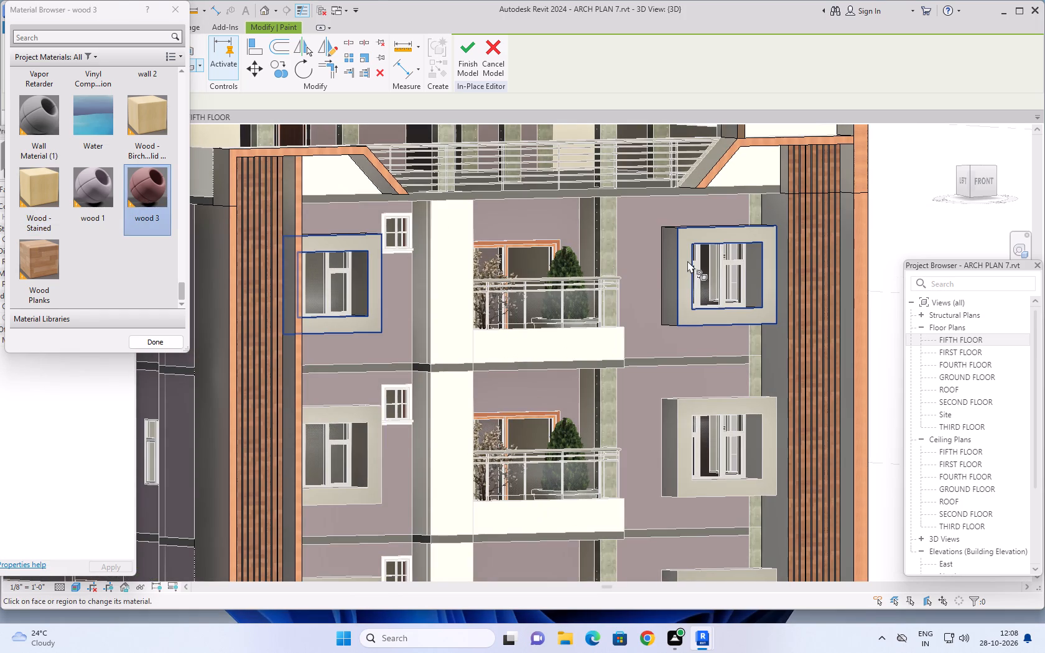
# Examine the front facade's window surrounds on all floors from several angles.
pyautogui.scroll(-3, 713, 468)
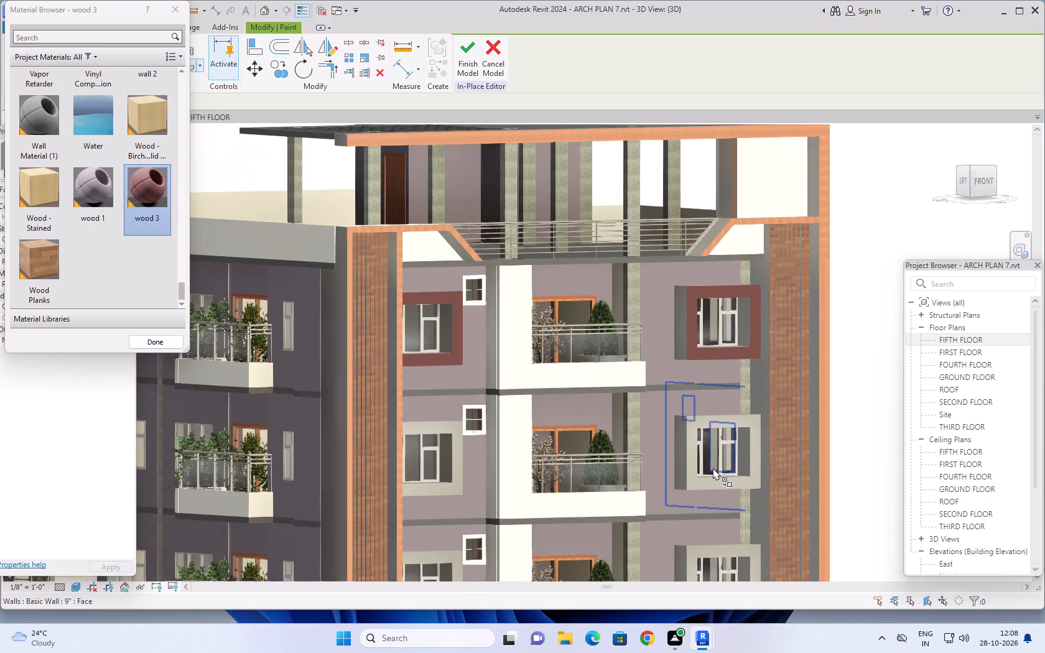
pyautogui.scroll(-2, 710, 480)
pyautogui.scroll(6, 707, 472)
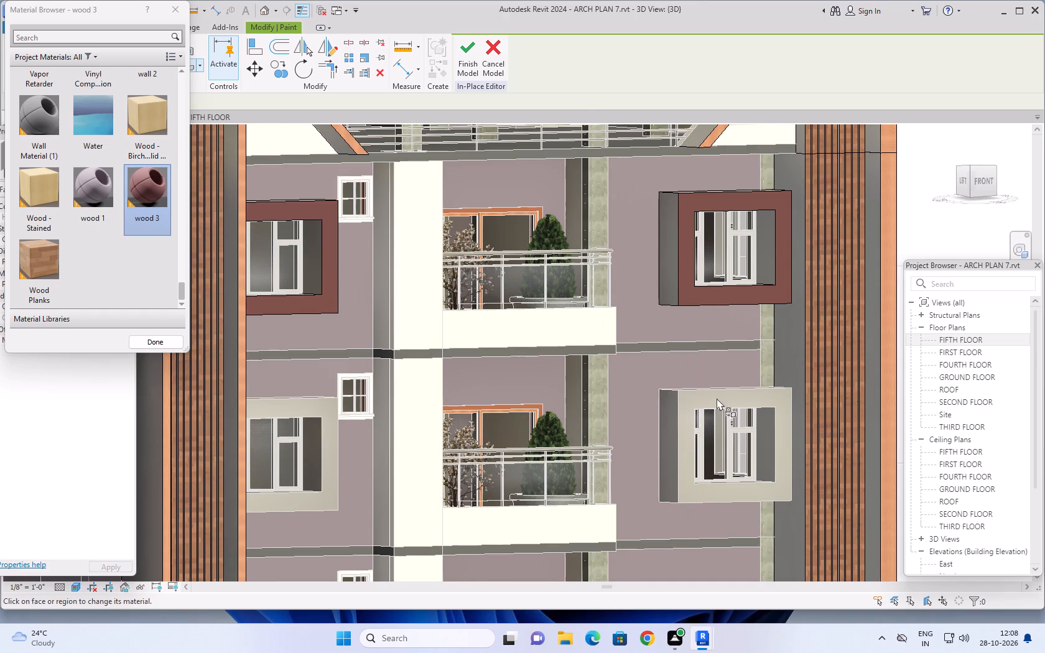
pyautogui.scroll(-6, 731, 395)
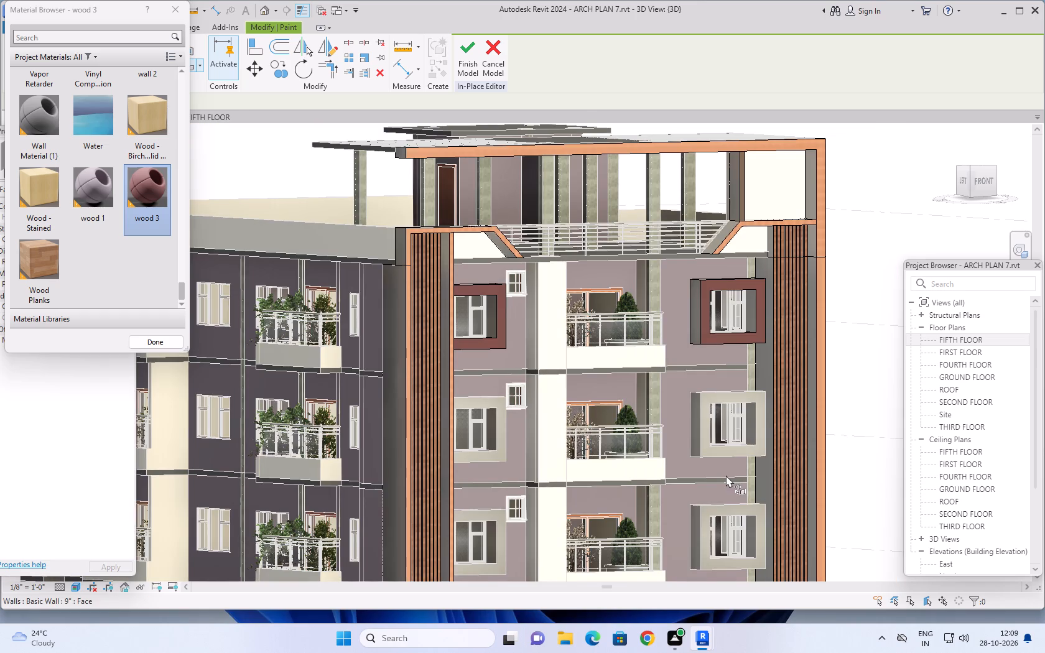
pyautogui.moveTo(728, 465); pyautogui.dragTo(692, 448, button='middle')
pyautogui.moveTo(692, 452); pyautogui.dragTo(690, 452, button='middle')
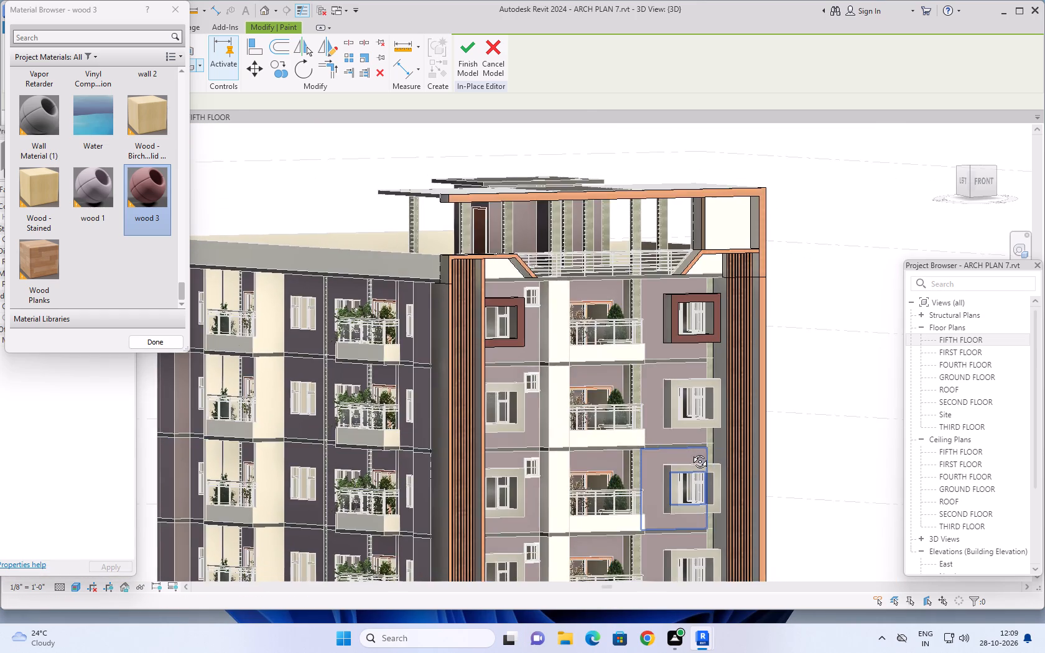
pyautogui.moveTo(690, 452); pyautogui.dragTo(682, 446, button='middle')
pyautogui.scroll(-3, 669, 452)
pyautogui.moveTo(663, 460); pyautogui.dragTo(656, 428, button='middle')
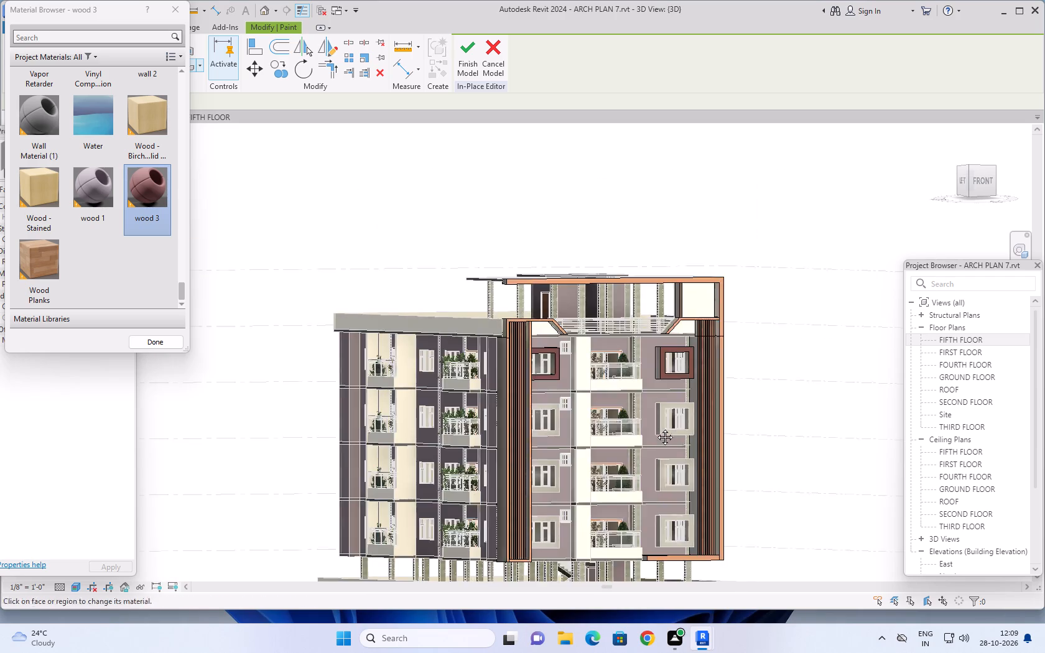
pyautogui.moveTo(656, 428); pyautogui.dragTo(655, 420, button='middle')
pyautogui.scroll(6, 654, 502)
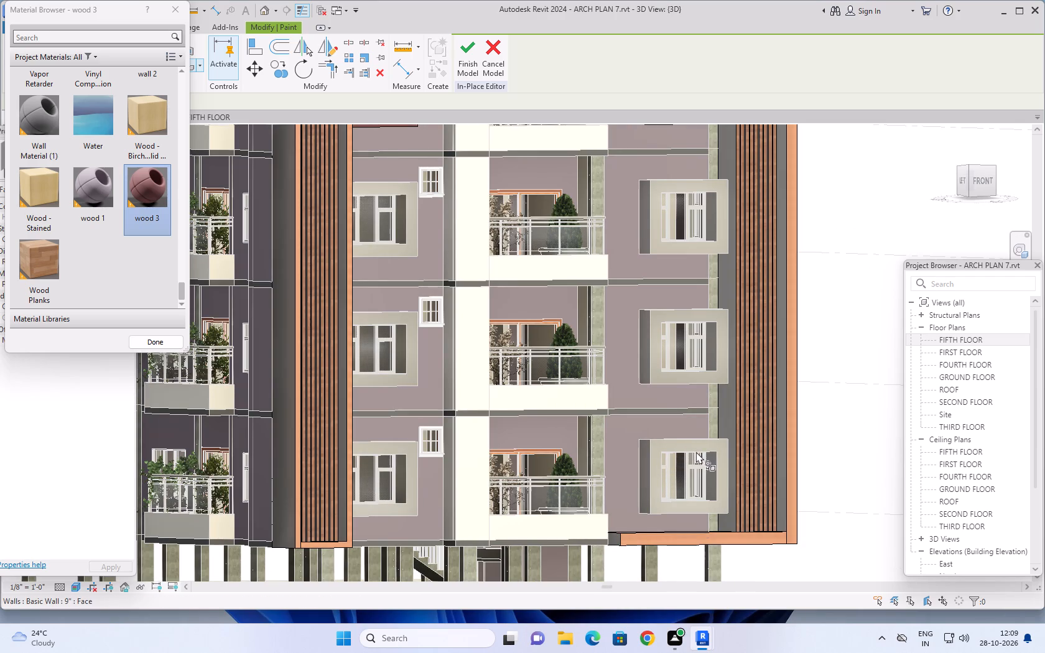
pyautogui.keyDown('shift'); pyautogui.moveTo(694, 448); pyautogui.dragTo(633, 461, button='middle'); pyautogui.keyUp('shift')
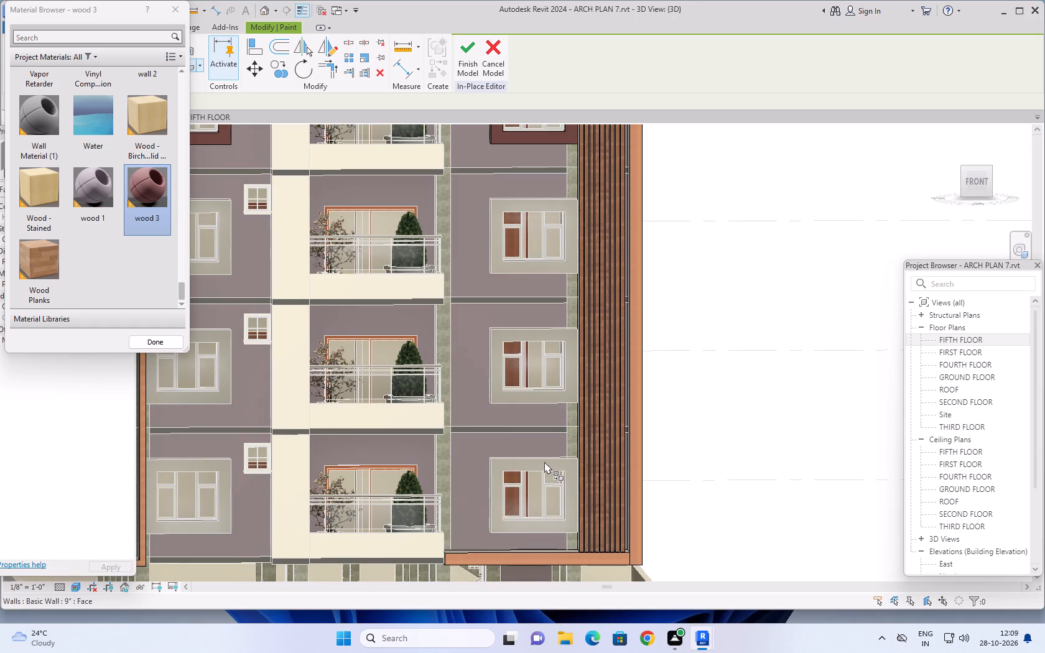
pyautogui.scroll(-2, 548, 463)
pyautogui.moveTo(549, 463); pyautogui.dragTo(618, 489, button='middle')
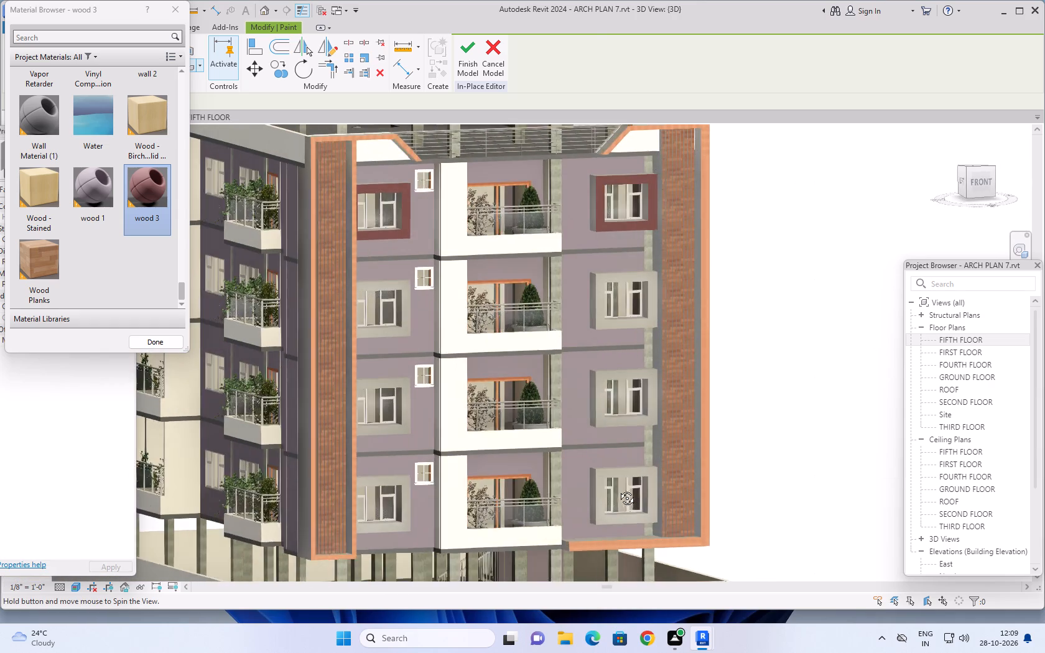
pyautogui.moveTo(618, 489); pyautogui.dragTo(626, 494, button='middle')
pyautogui.scroll(4, 646, 228)
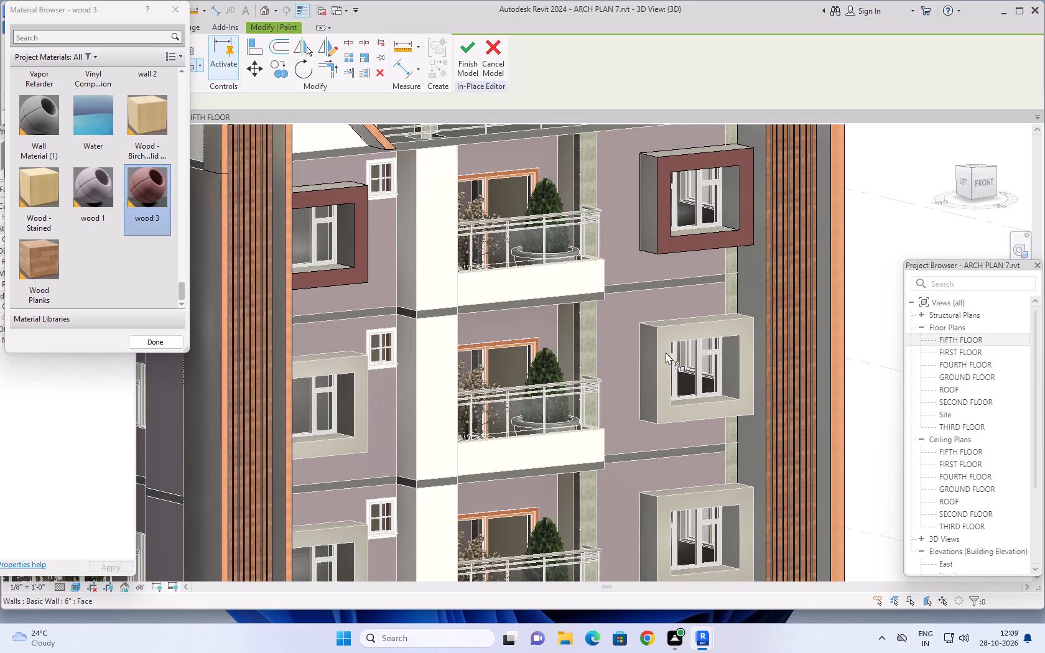
# Paint the right top-floor window surround's outer side, top face, inner sides and sill with wood 3.
pyautogui.scroll(-2, 666, 352)
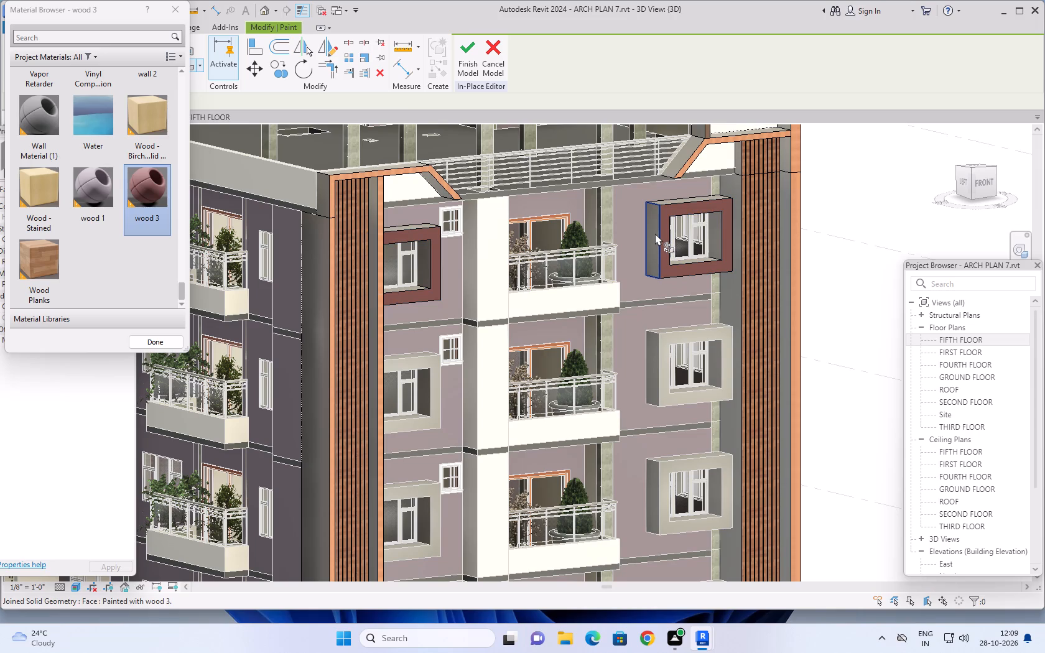
pyautogui.click(655, 233)
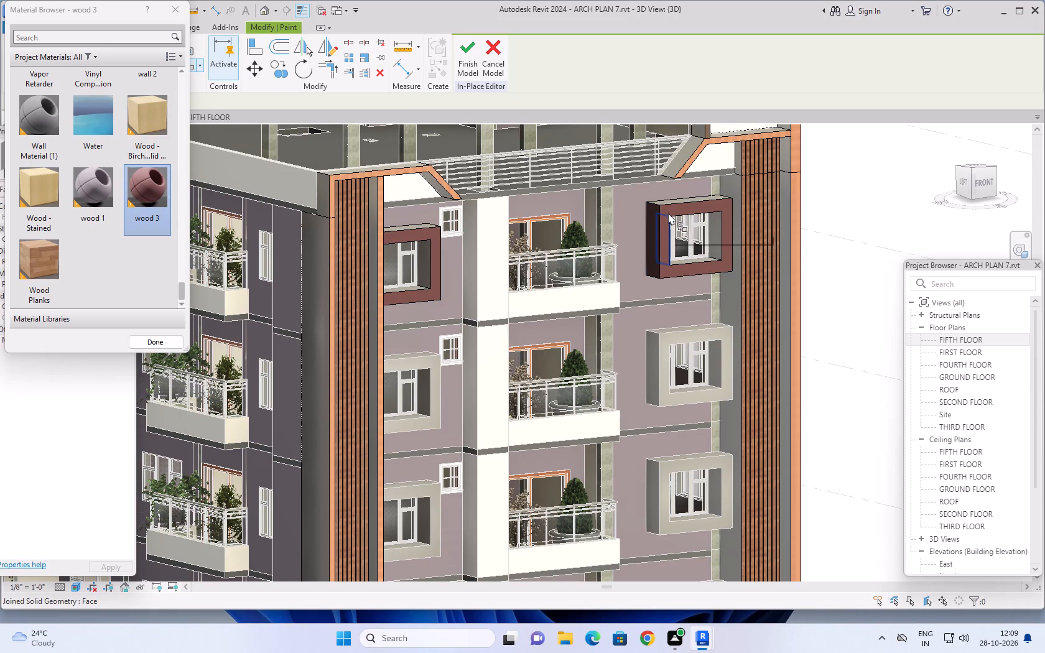
pyautogui.keyDown('shift'); pyautogui.moveTo(668, 213); pyautogui.dragTo(666, 294, button='middle'); pyautogui.keyUp('shift')
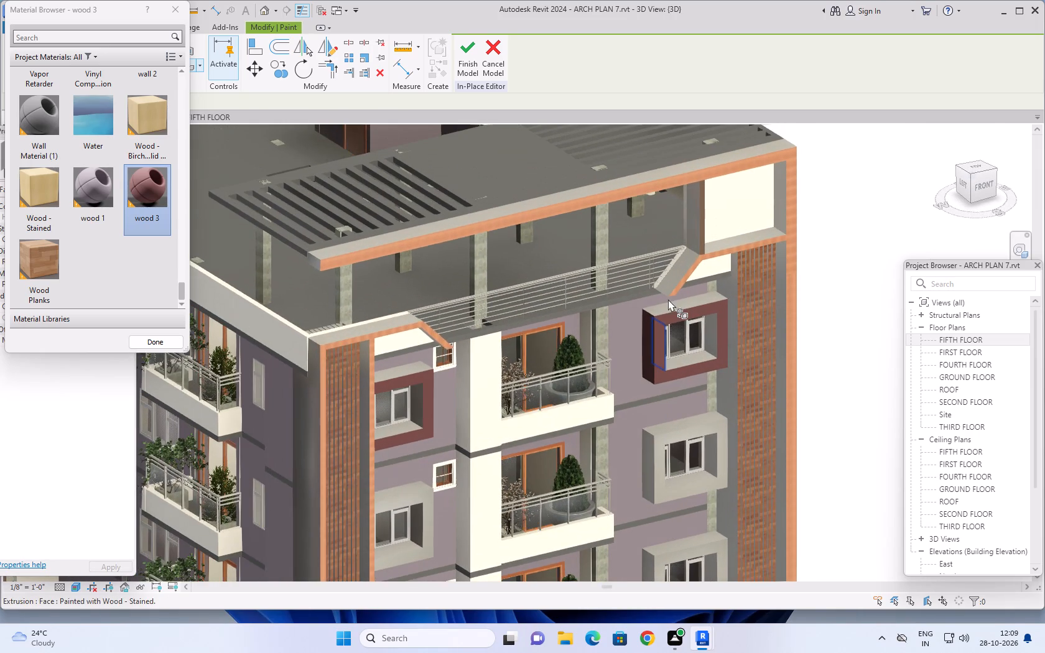
pyautogui.click(666, 310)
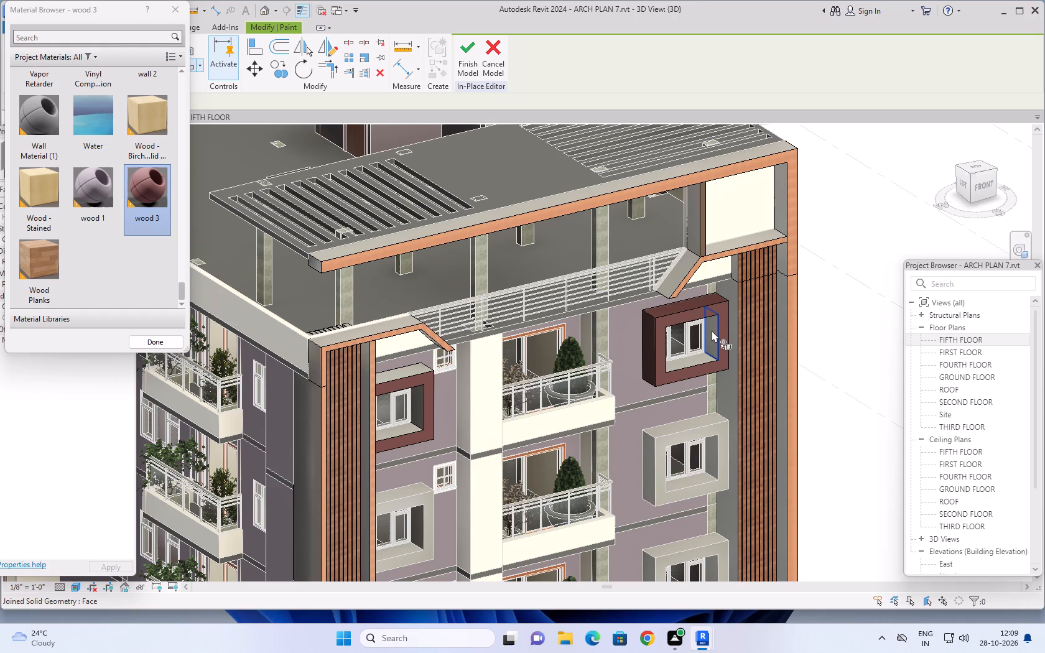
pyautogui.click(712, 330)
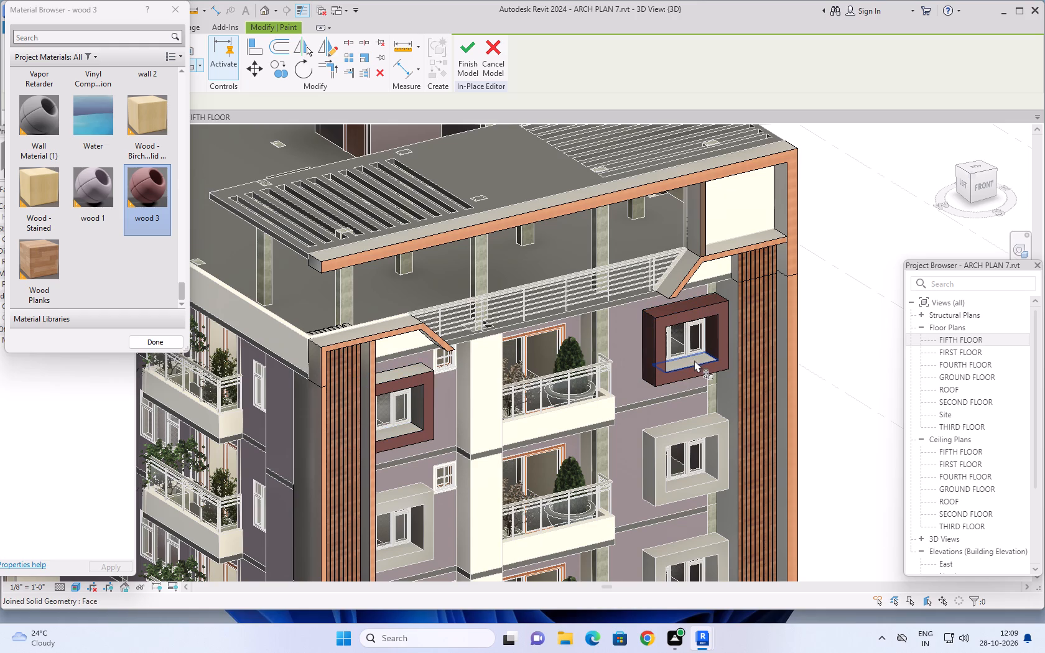
pyautogui.click(694, 360)
pyautogui.keyDown('shift'); pyautogui.moveTo(700, 357); pyautogui.dragTo(613, 382, button='middle'); pyautogui.keyUp('shift')
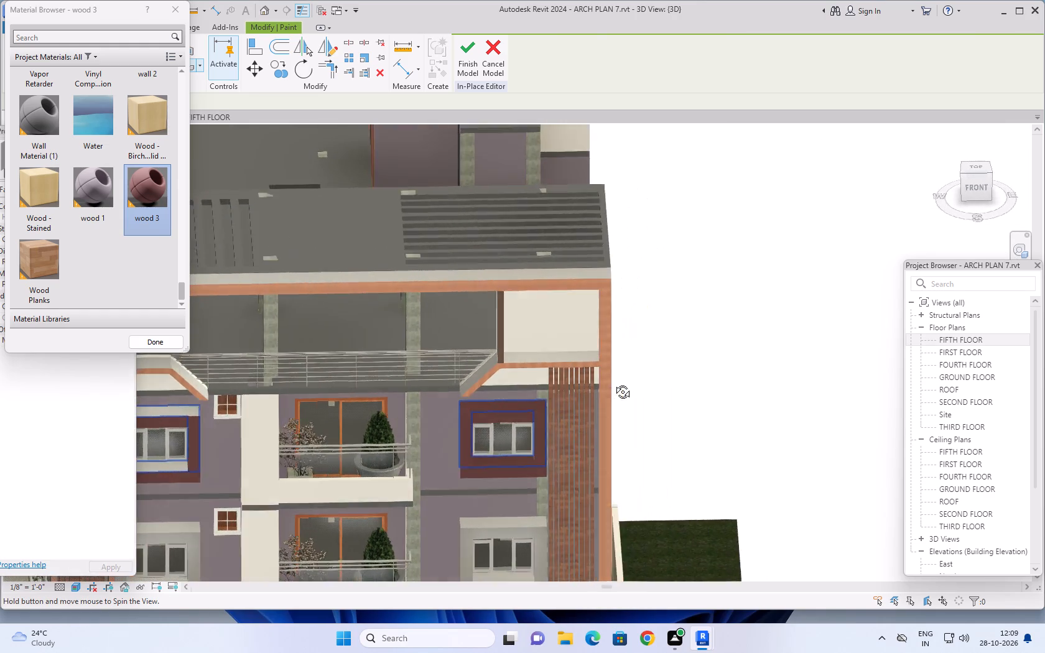
pyautogui.keyDown('shift'); pyautogui.moveTo(613, 382); pyautogui.dragTo(575, 367, button='middle'); pyautogui.keyUp('shift')
pyautogui.scroll(4, 340, 432)
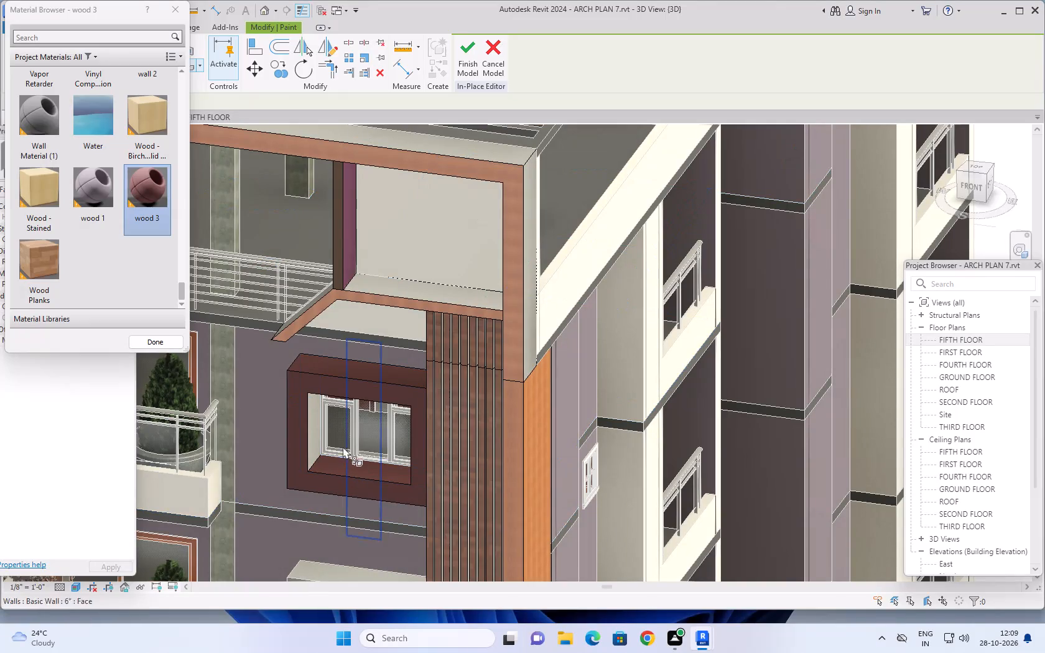
pyautogui.click(313, 424)
# Paint the left top-floor window surround's top face, visible inner side and sill with wood 3.
pyautogui.scroll(-2, 318, 445)
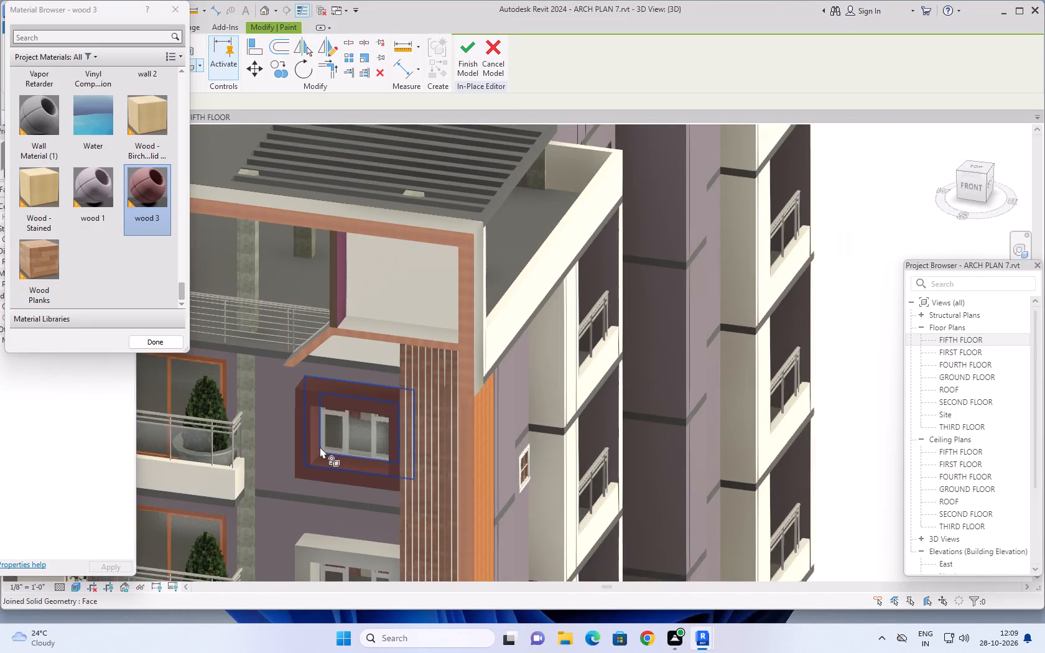
pyautogui.scroll(-2, 320, 447)
pyautogui.moveTo(322, 451); pyautogui.dragTo(412, 441, button='middle')
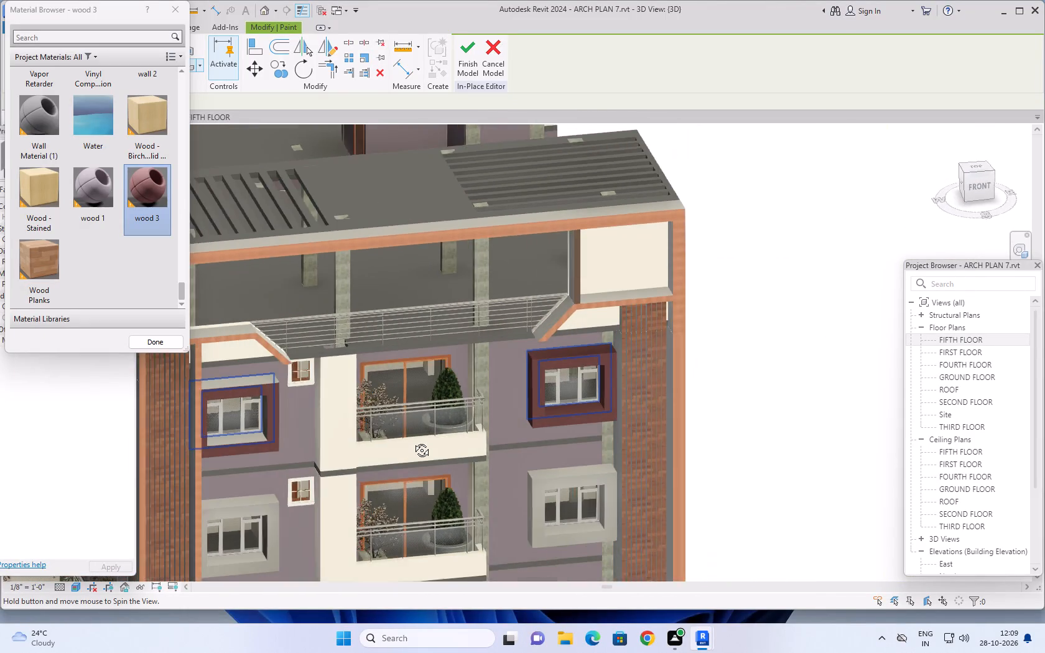
pyautogui.moveTo(412, 441); pyautogui.dragTo(455, 463, button='middle')
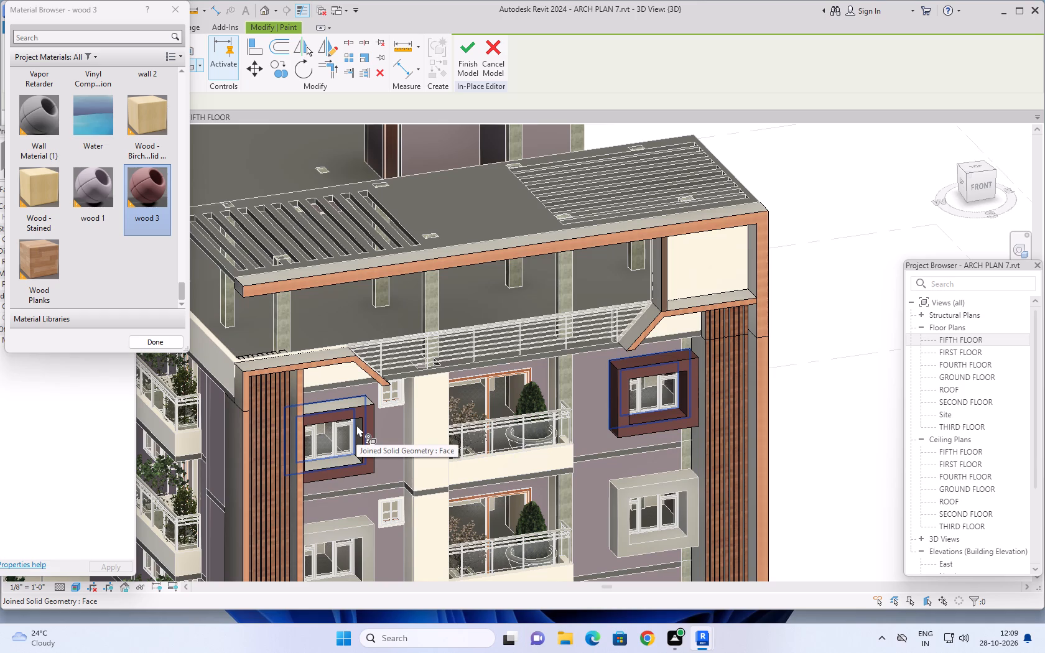
pyautogui.keyDown('shift'); pyautogui.moveTo(360, 436); pyautogui.dragTo(363, 476, button='middle'); pyautogui.keyUp('shift')
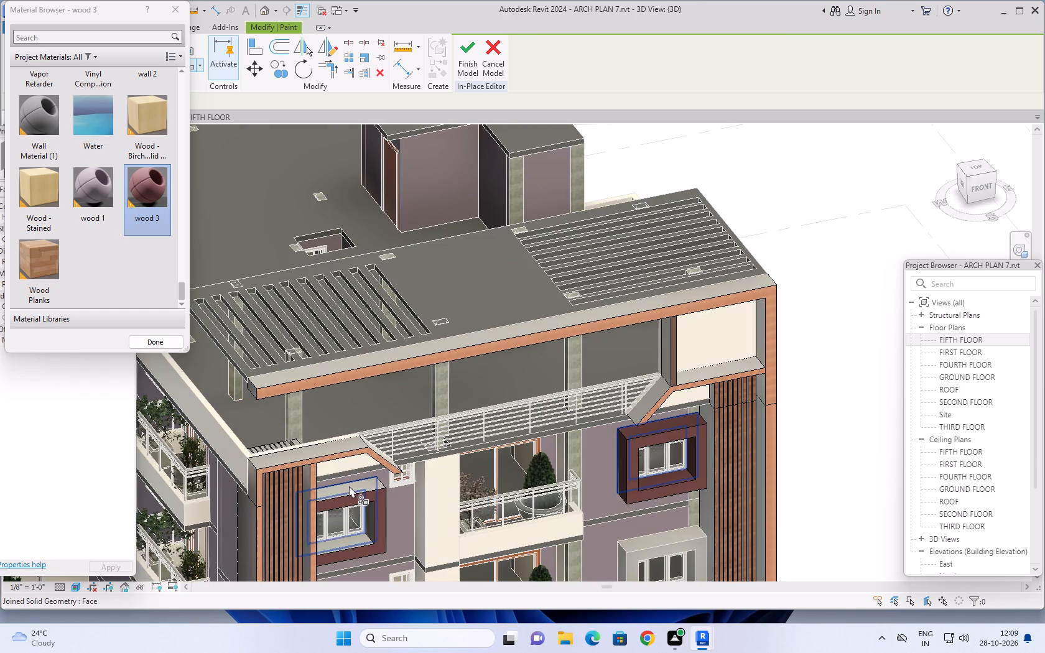
pyautogui.click(347, 489)
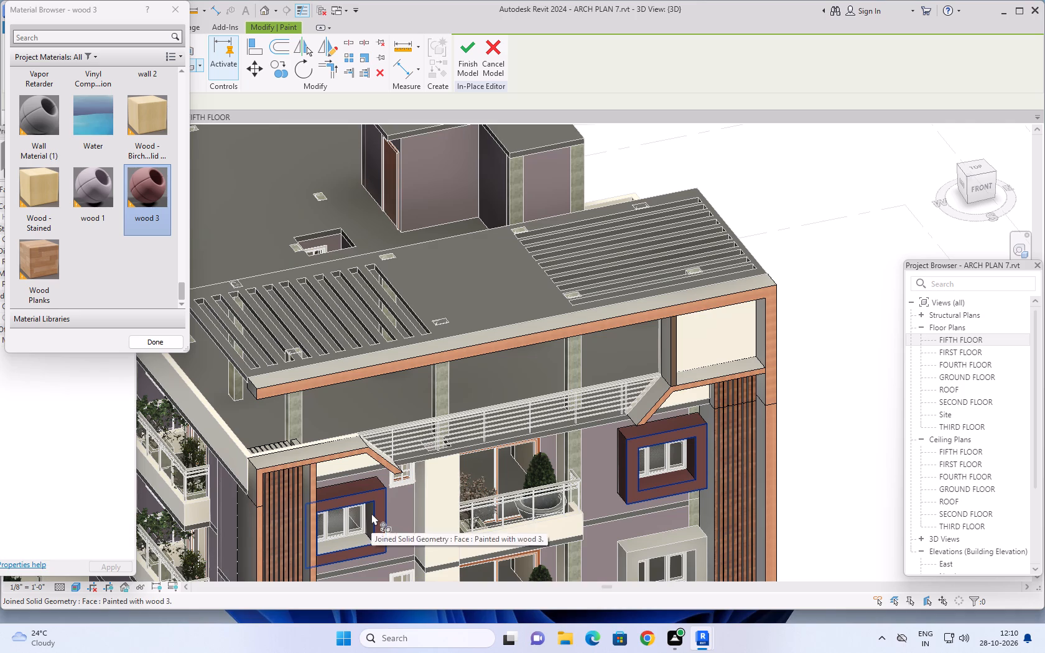
pyautogui.scroll(5, 371, 513)
pyautogui.click(366, 522)
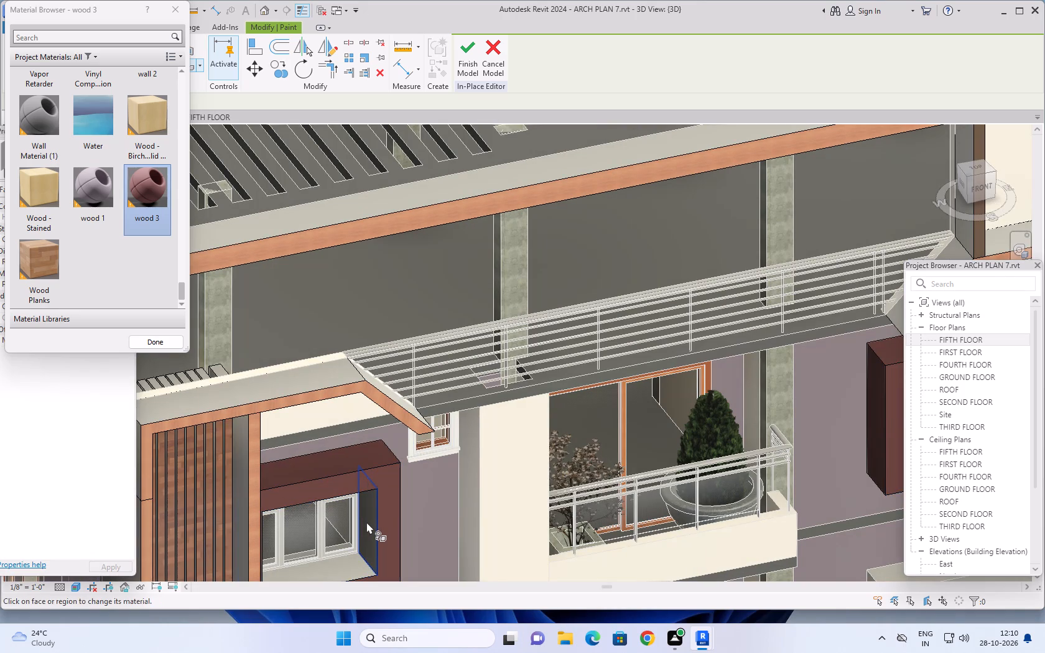
pyautogui.click(339, 567)
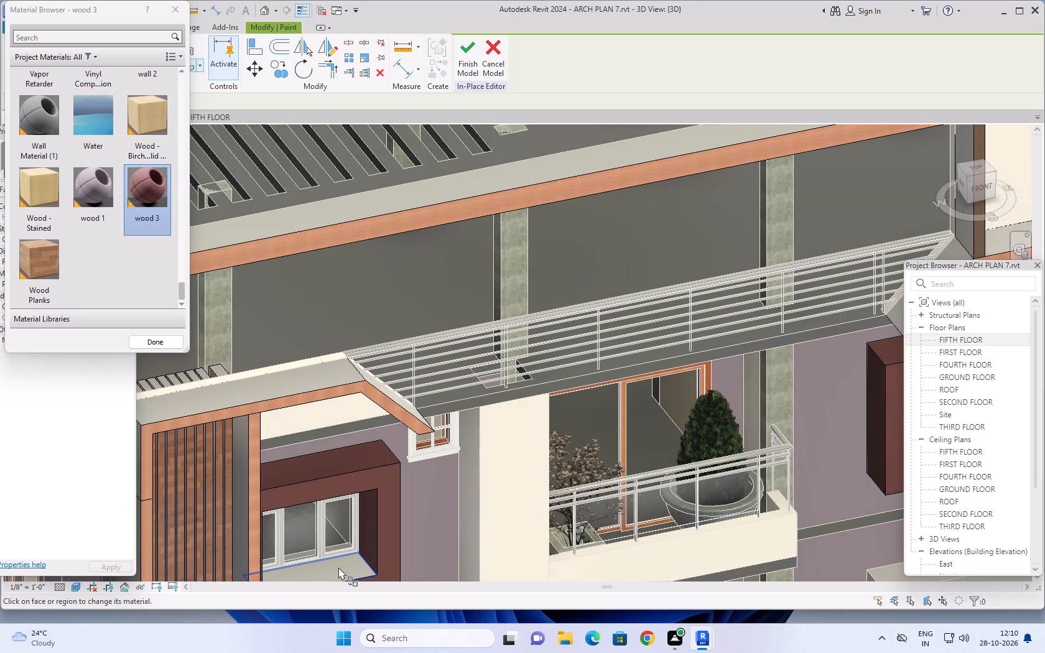
pyautogui.scroll(-4, 354, 557)
pyautogui.moveTo(373, 512); pyautogui.dragTo(389, 493, button='middle')
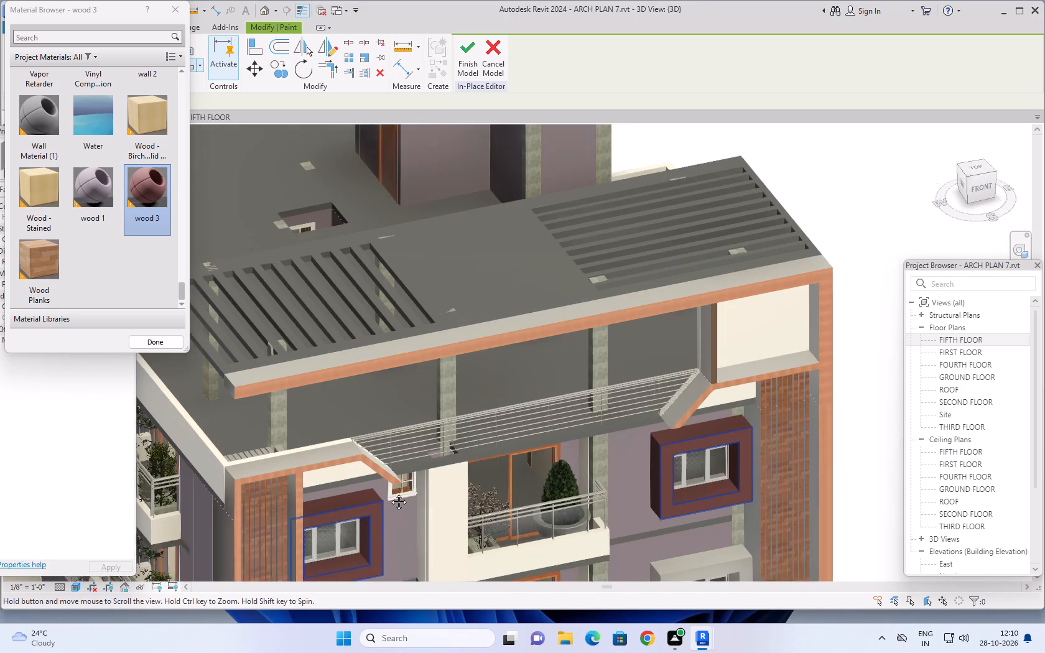
# Paint the left top-floor window surround's right outer side and left inner side with wood 3, and end painting.
pyautogui.moveTo(389, 493); pyautogui.dragTo(426, 431, button='middle')
pyautogui.keyDown('shift'); pyautogui.moveTo(415, 467); pyautogui.dragTo(372, 473, button='middle'); pyautogui.keyUp('shift')
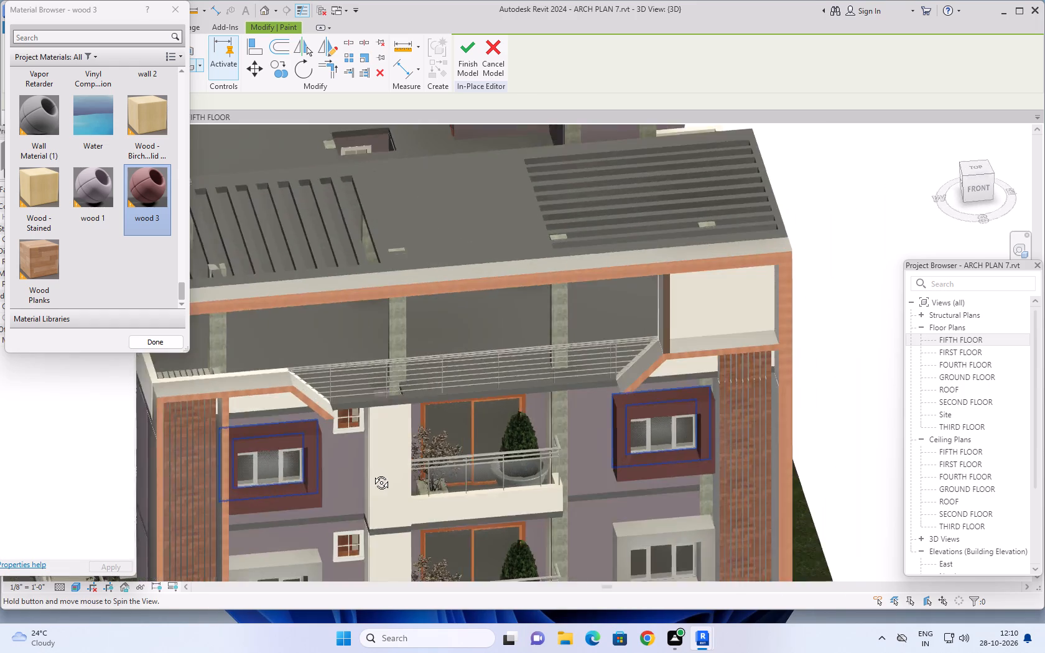
pyautogui.keyDown('shift'); pyautogui.moveTo(372, 473); pyautogui.dragTo(359, 468, button='middle'); pyautogui.keyUp('shift')
pyautogui.moveTo(305, 463); pyautogui.dragTo(467, 455, button='middle')
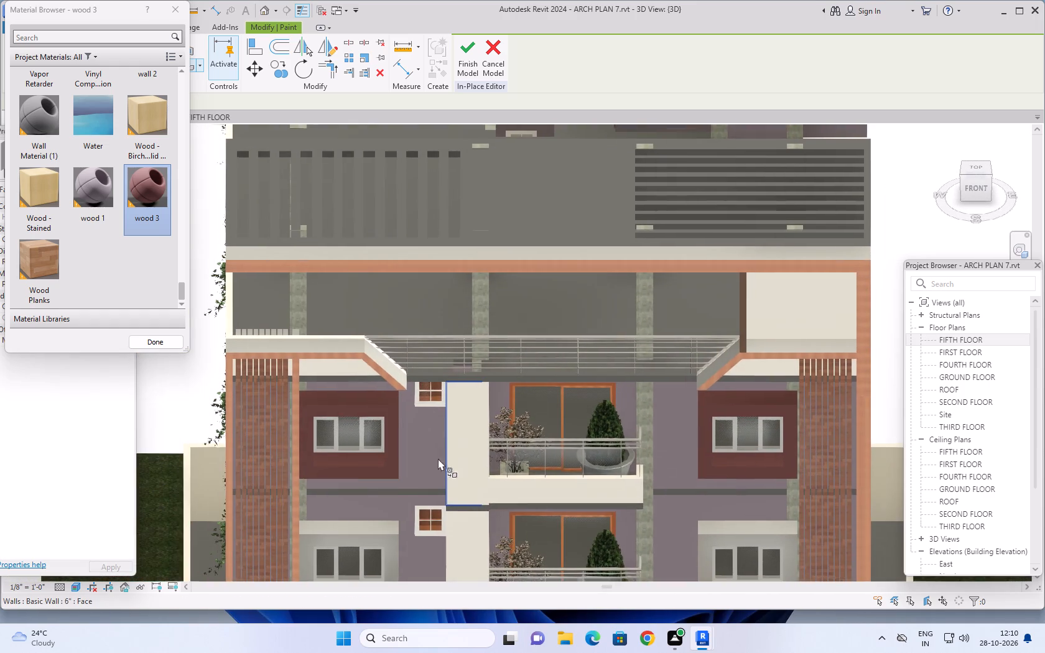
pyautogui.scroll(4, 327, 444)
pyautogui.keyDown('shift'); pyautogui.scroll(1, 330, 456); pyautogui.keyUp('shift')
pyautogui.keyDown('shift'); pyautogui.moveTo(325, 458); pyautogui.dragTo(294, 444, button='middle'); pyautogui.keyUp('shift')
pyautogui.moveTo(254, 385); pyautogui.dragTo(452, 418, button='middle')
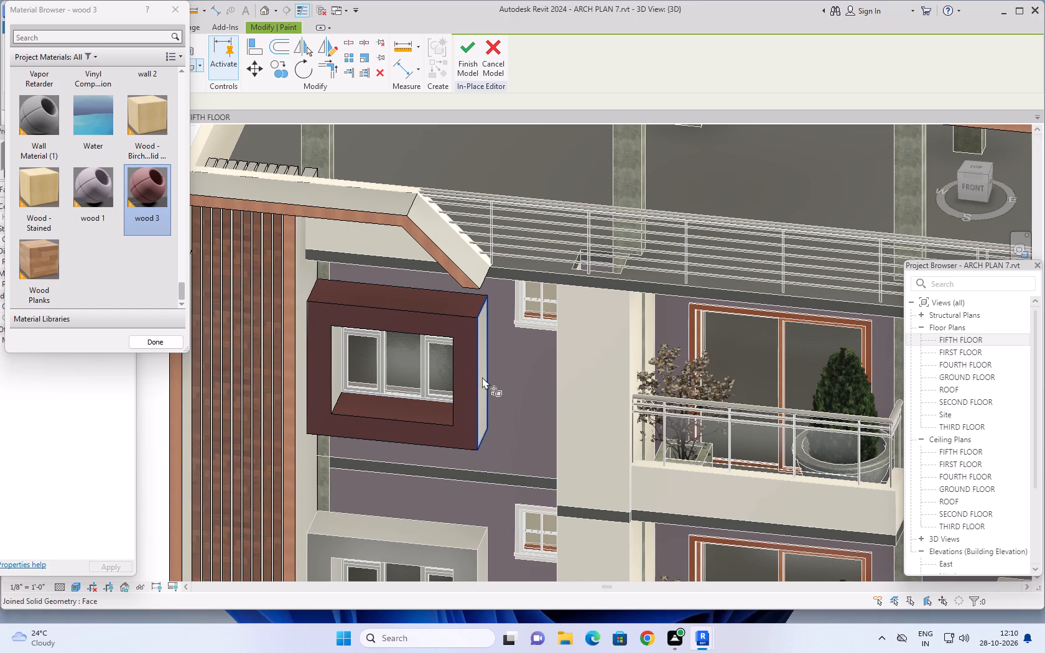
pyautogui.click(483, 364)
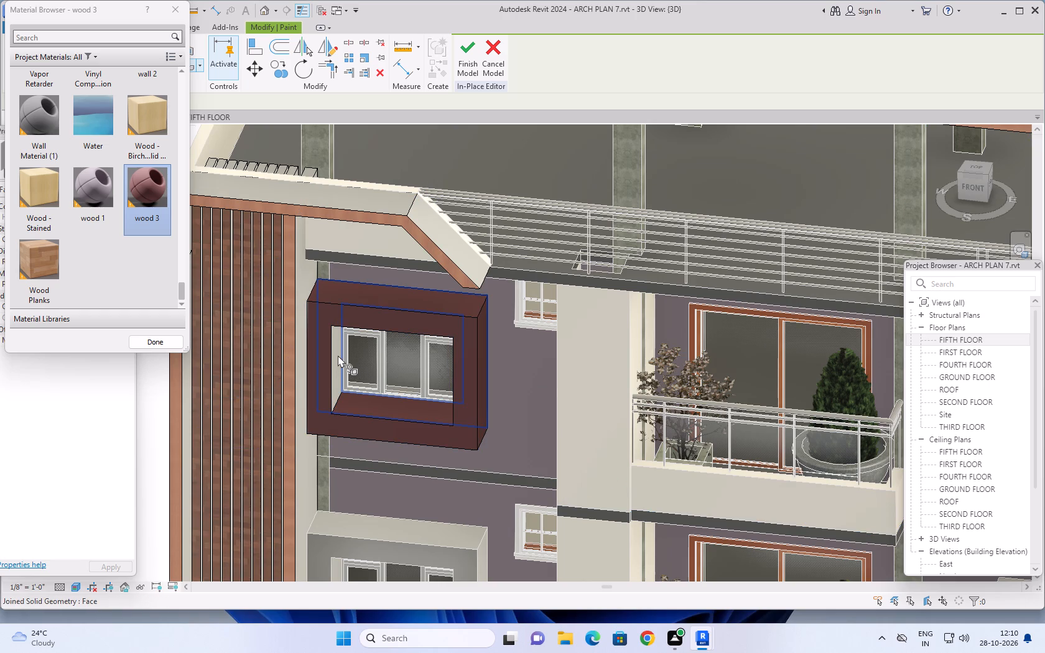
pyautogui.scroll(5, 338, 354)
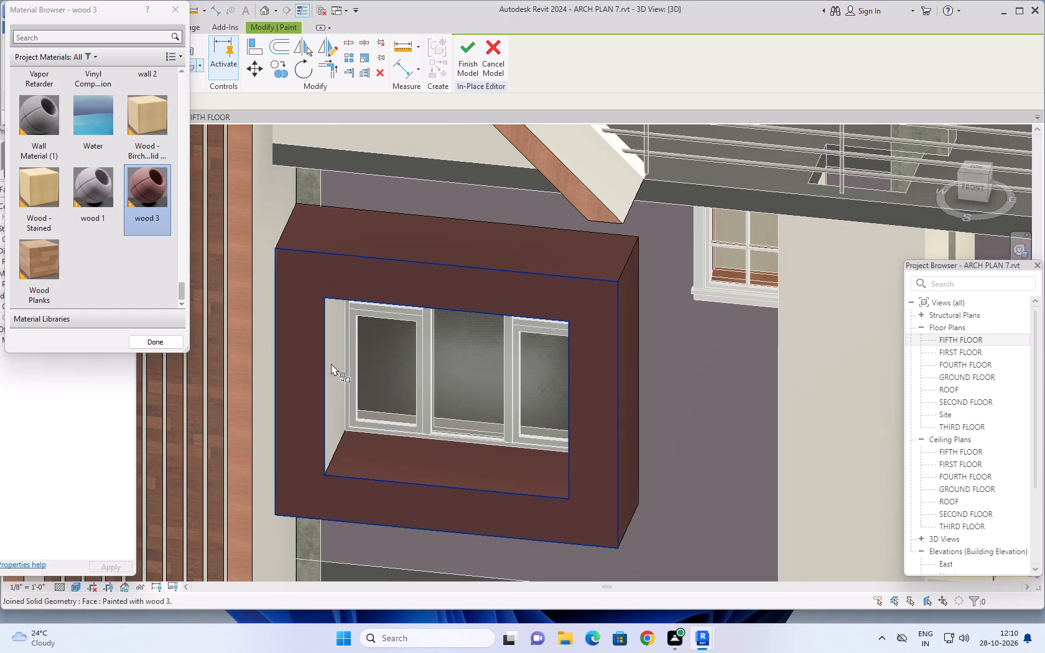
pyautogui.click(331, 363)
pyautogui.scroll(-5, 405, 415)
pyautogui.scroll(-3, 435, 461)
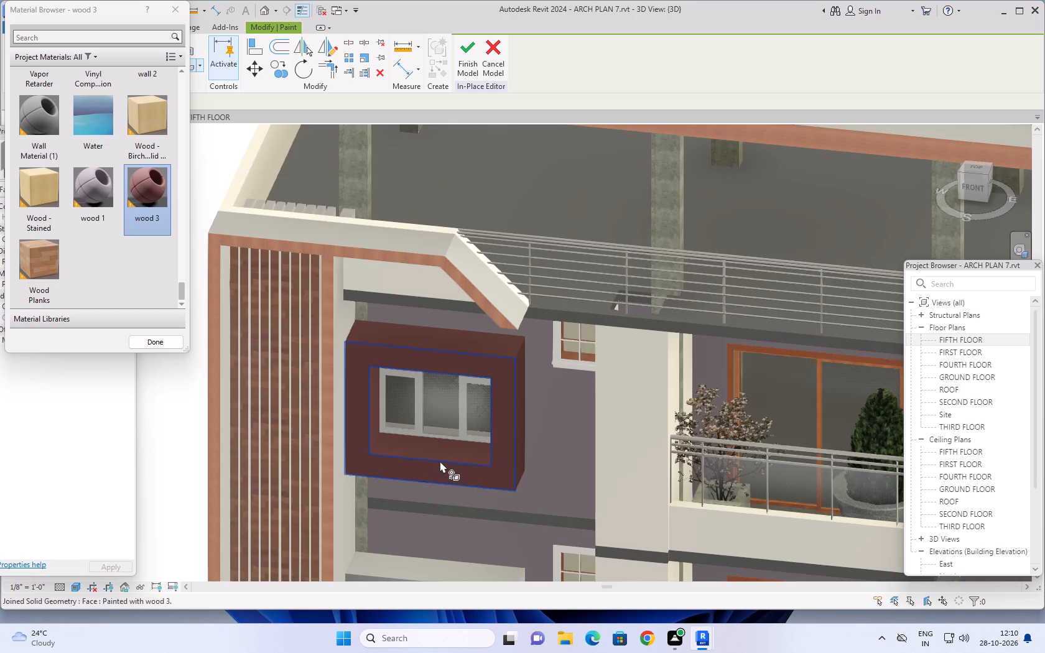
pyautogui.press('Escape')
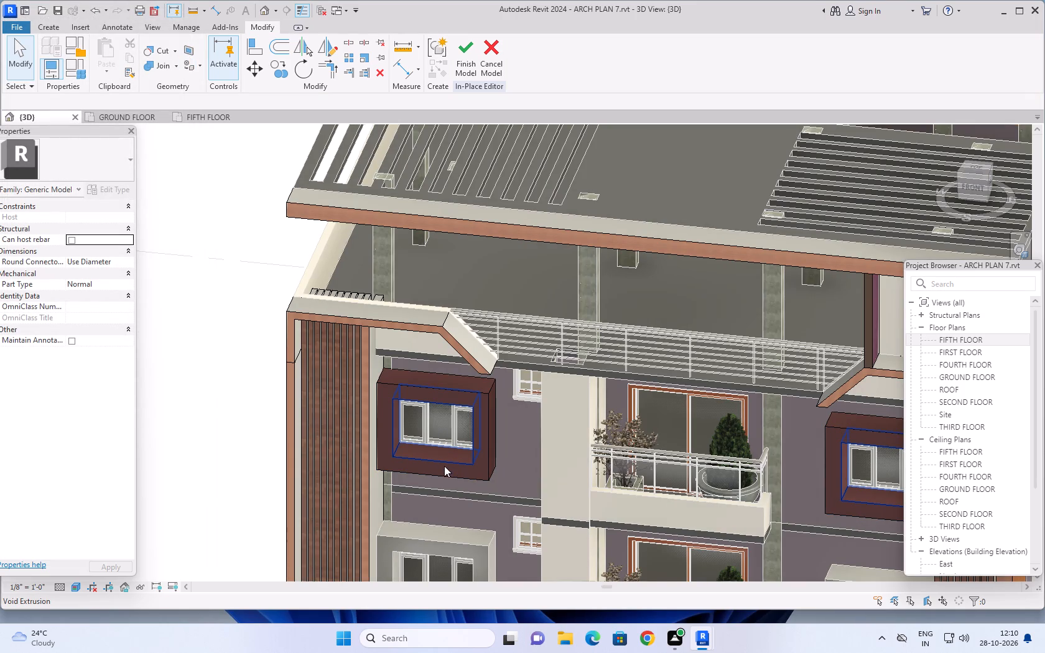
# Examine the whole front facade and its window surrounds from the front-left corner of the building.
pyautogui.keyDown('shift'); pyautogui.moveTo(455, 461); pyautogui.dragTo(524, 359, button='middle'); pyautogui.keyUp('shift')
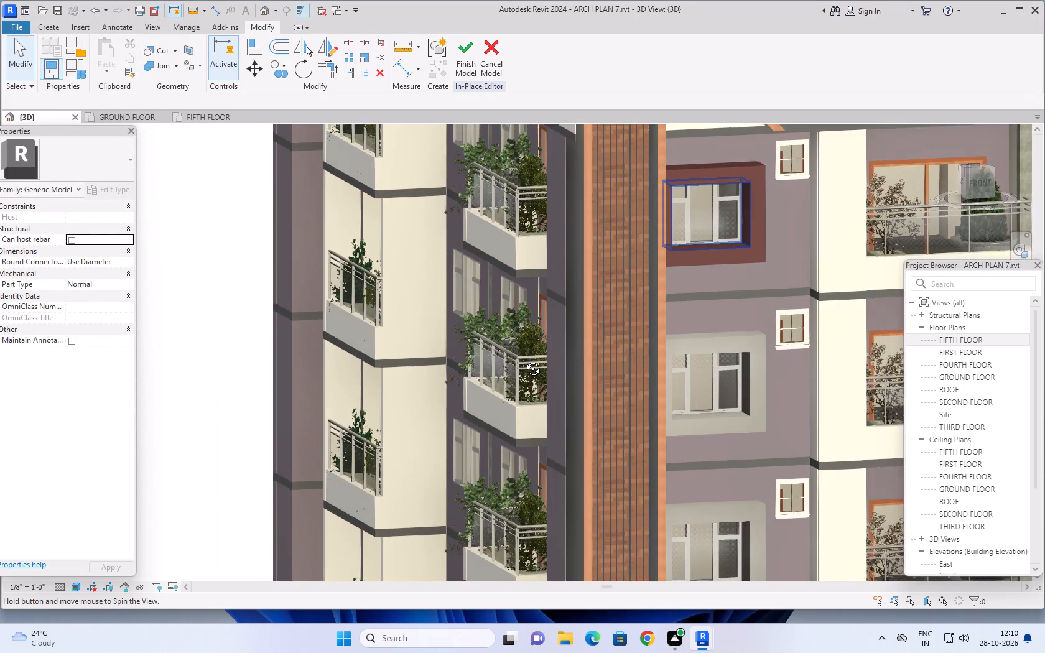
pyautogui.scroll(-3, 624, 392)
pyautogui.scroll(-3, 695, 392)
pyautogui.moveTo(711, 392); pyautogui.dragTo(605, 383, button='middle')
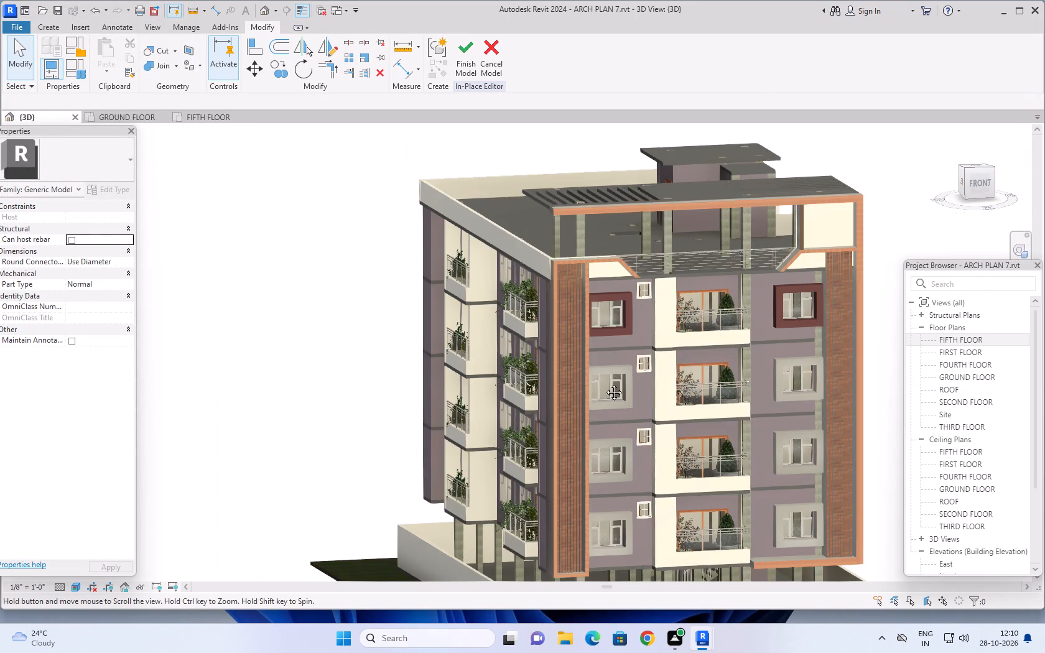
pyautogui.moveTo(605, 383); pyautogui.dragTo(567, 374, button='middle')
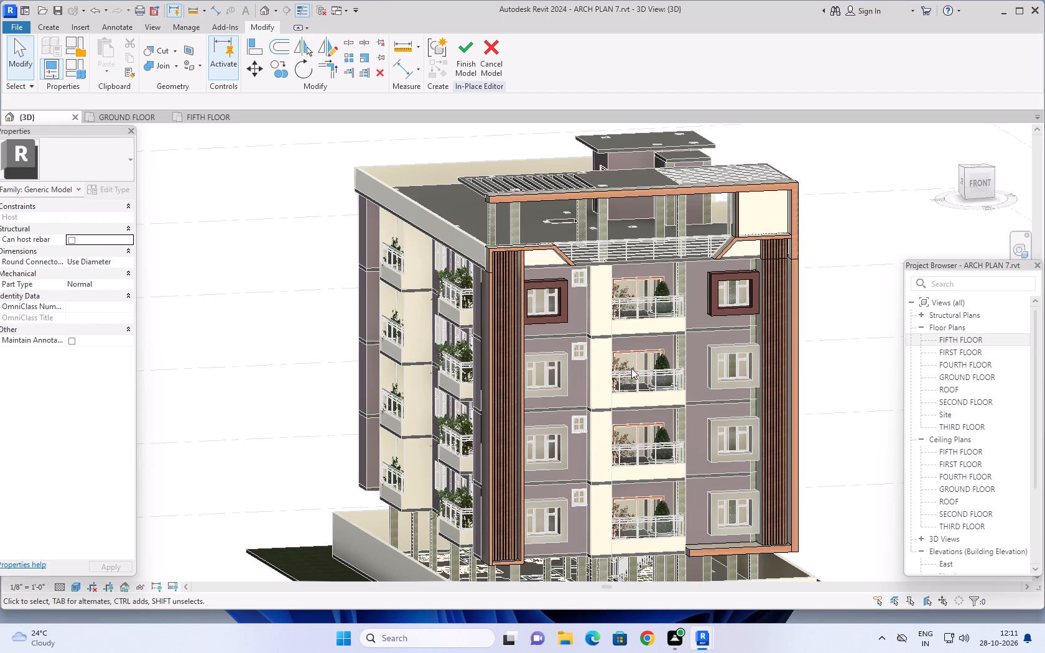
pyautogui.moveTo(844, 433); pyautogui.dragTo(818, 417, button='middle')
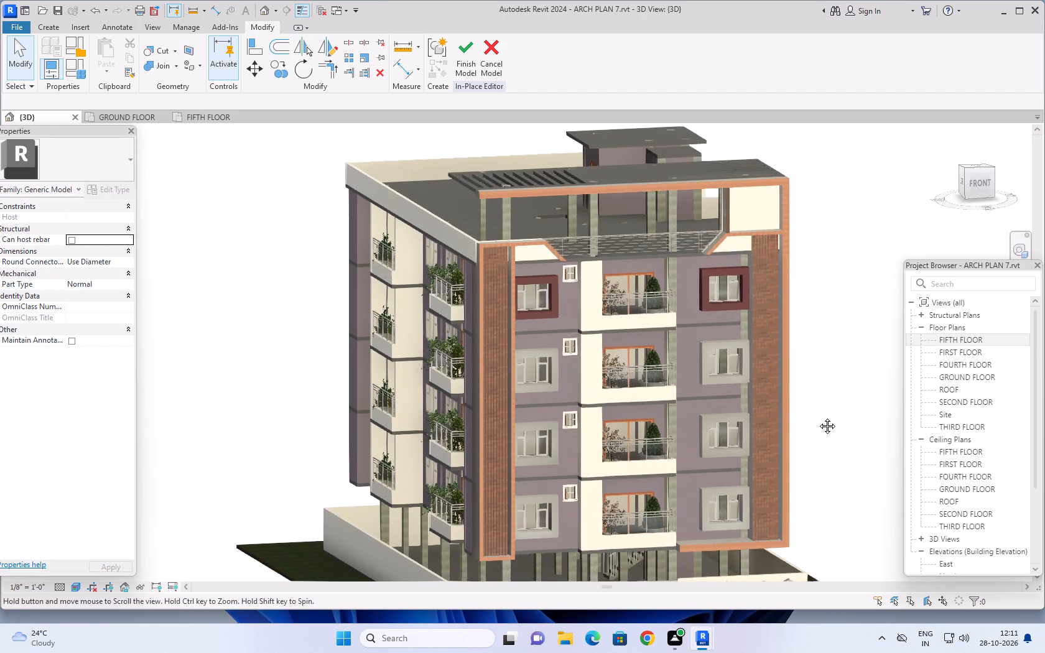
pyautogui.moveTo(818, 417); pyautogui.dragTo(788, 387, button='middle')
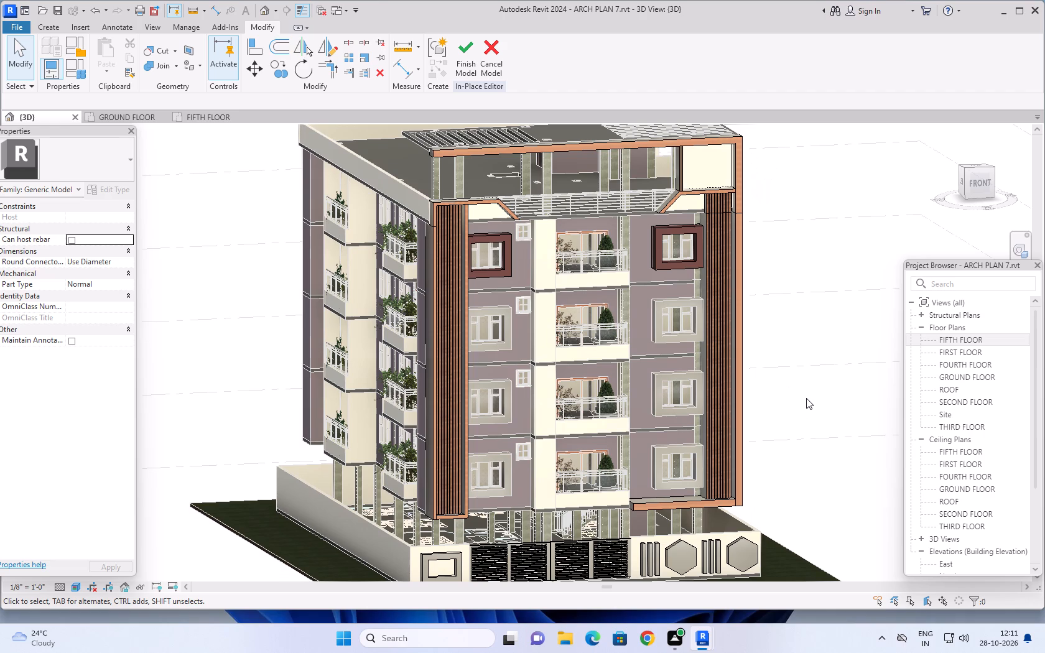
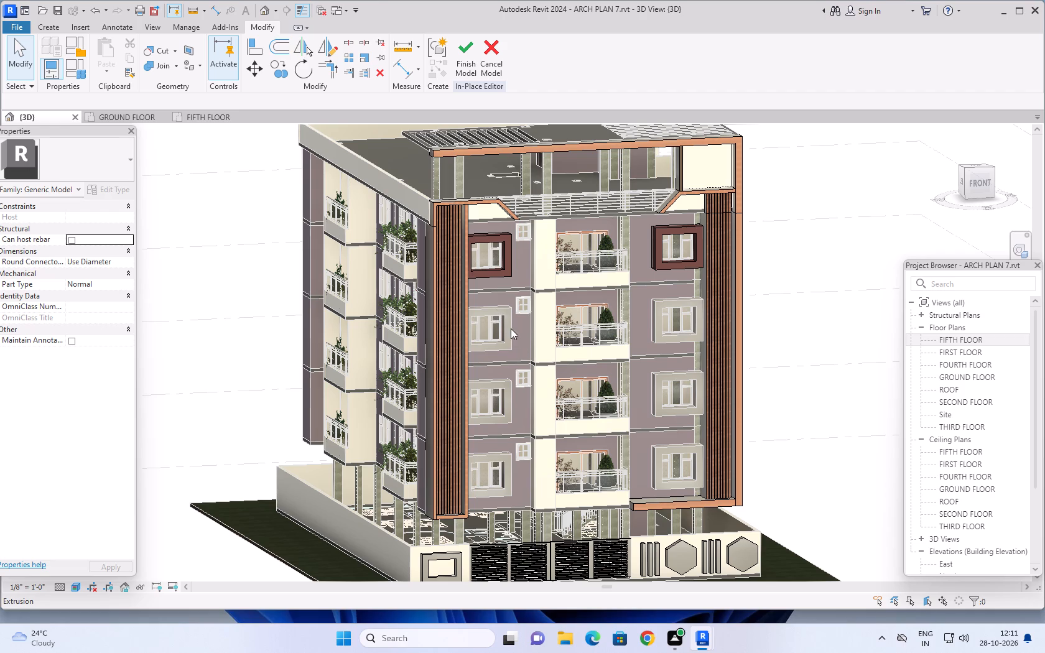
# Finish the in-place editing of the facade framing model.
pyautogui.moveTo(799, 328); pyautogui.dragTo(806, 325, button='middle')
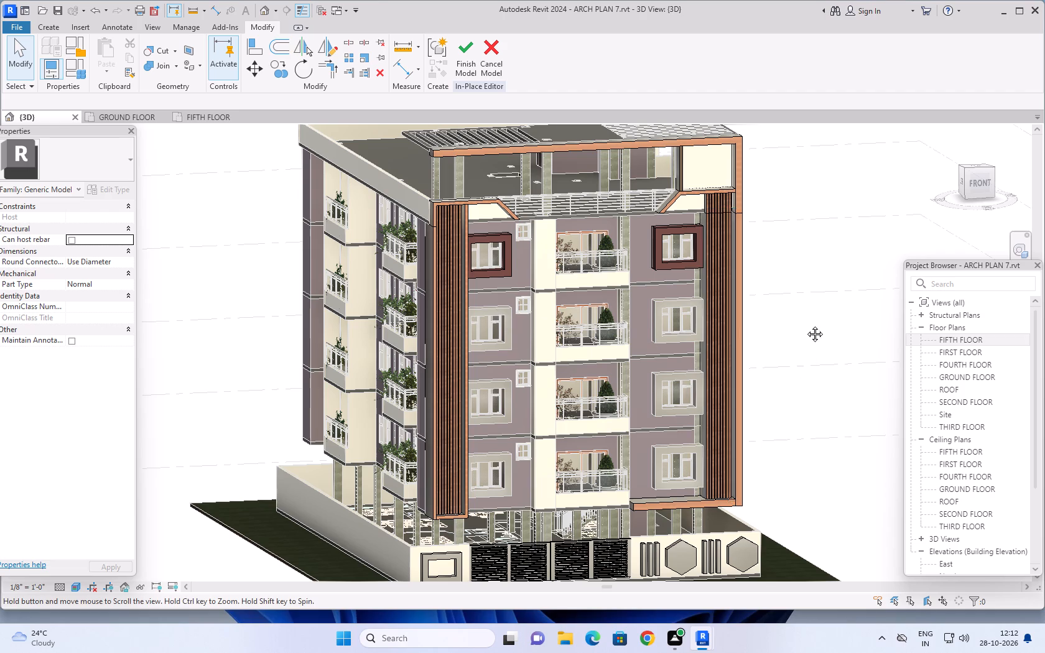
pyautogui.moveTo(806, 325); pyautogui.dragTo(847, 313, button='middle')
pyautogui.scroll(1, 723, 302)
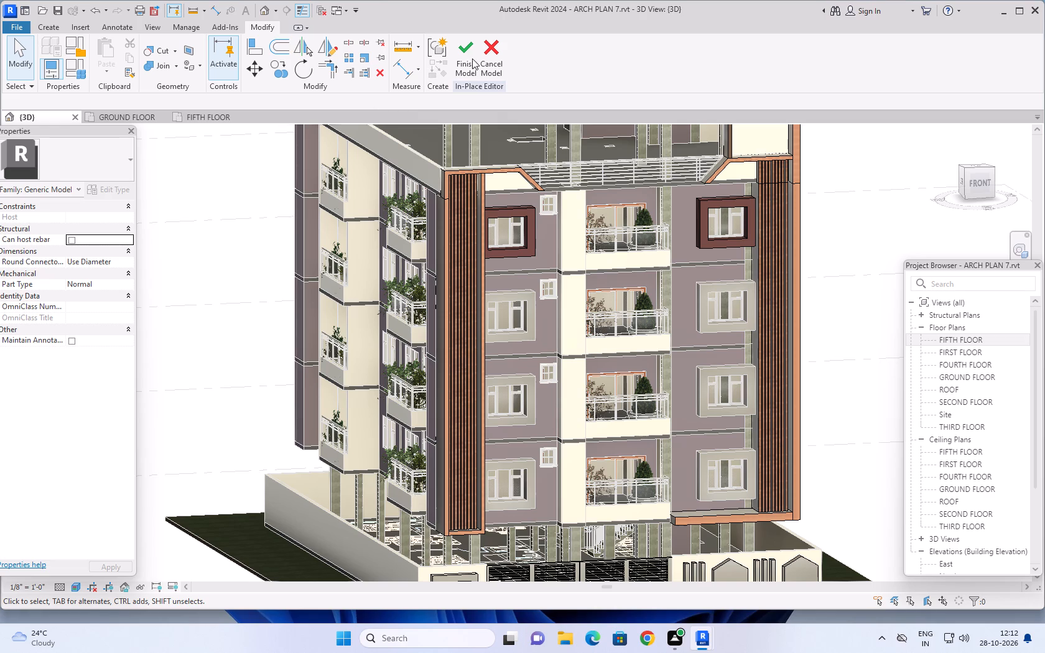
pyautogui.click(469, 49)
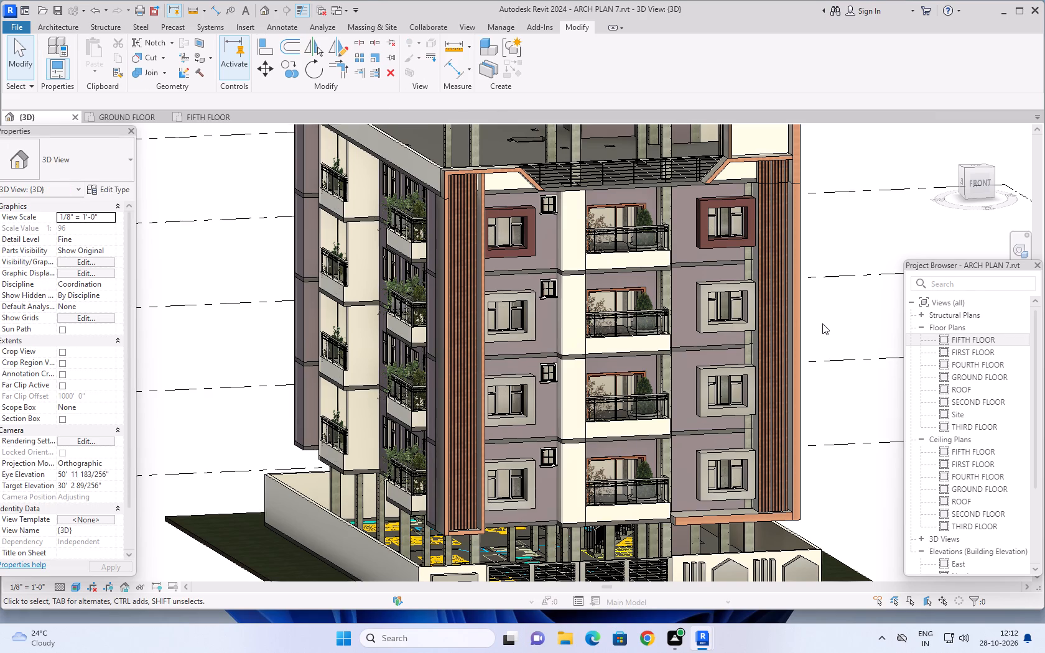
# Open the lowest-floor window surround model for in-place editing and paint its front faces with wood 3.
pyautogui.moveTo(832, 313); pyautogui.dragTo(792, 328, button='middle')
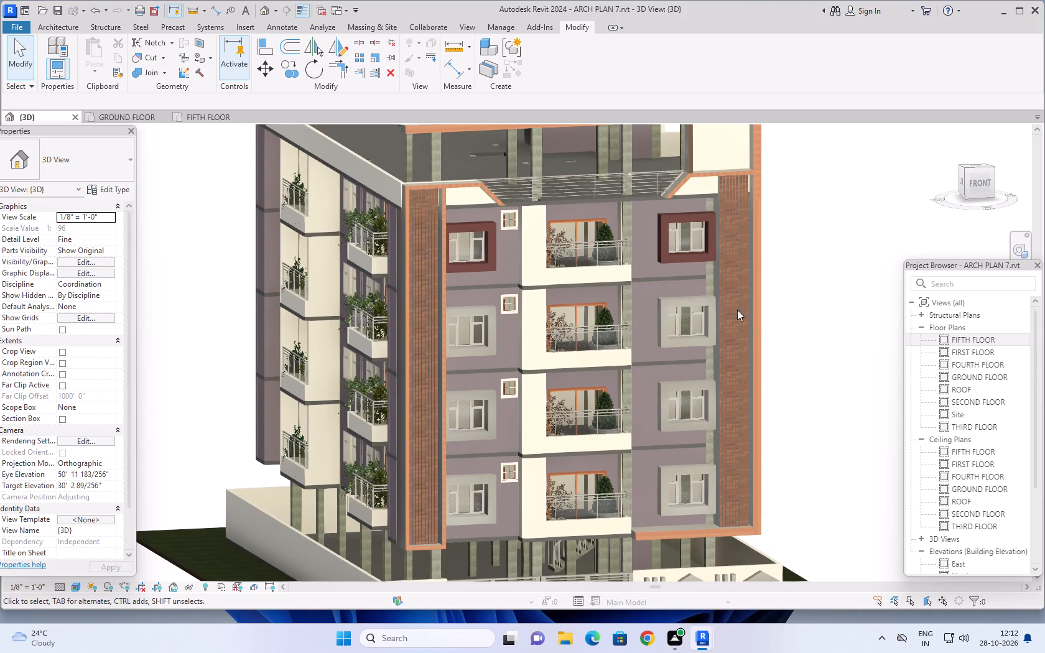
pyautogui.click(673, 300)
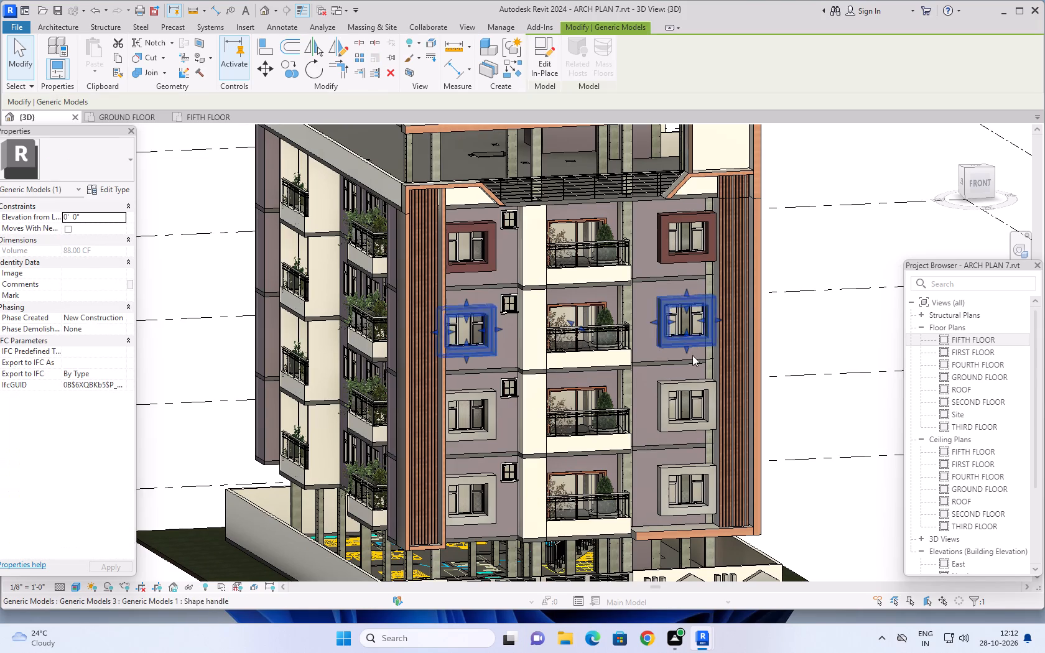
pyautogui.click(674, 386)
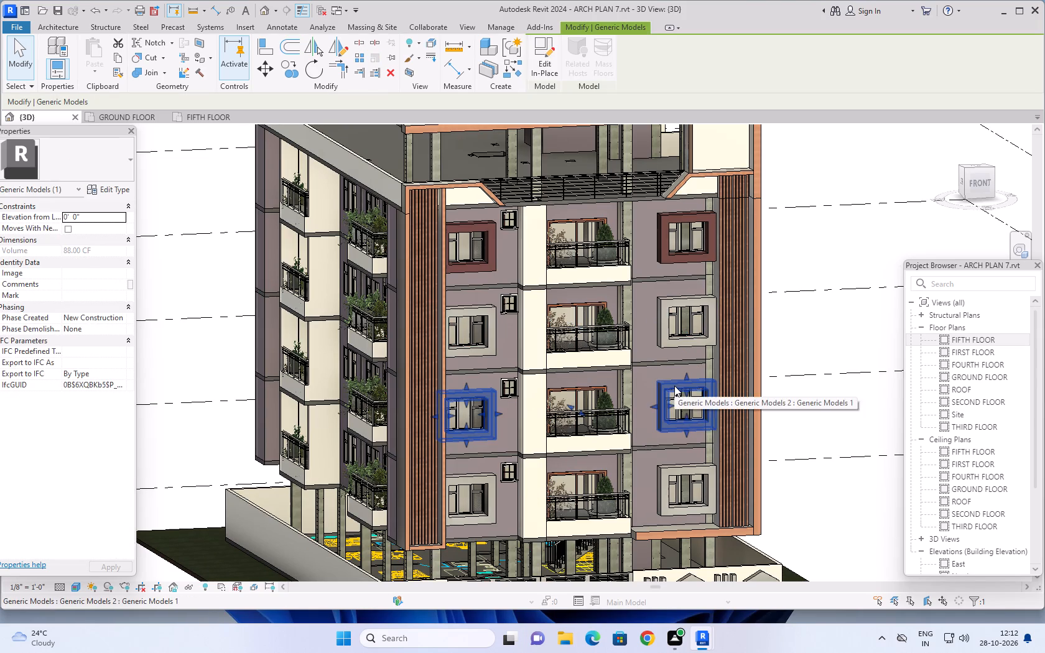
pyautogui.click(674, 470)
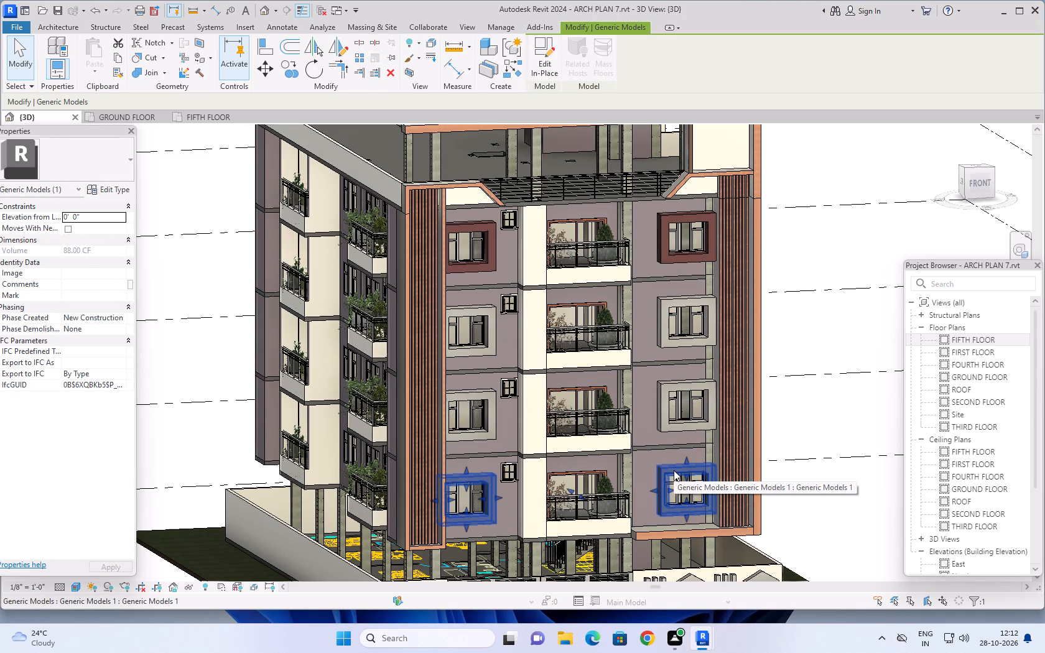
pyautogui.click(536, 60)
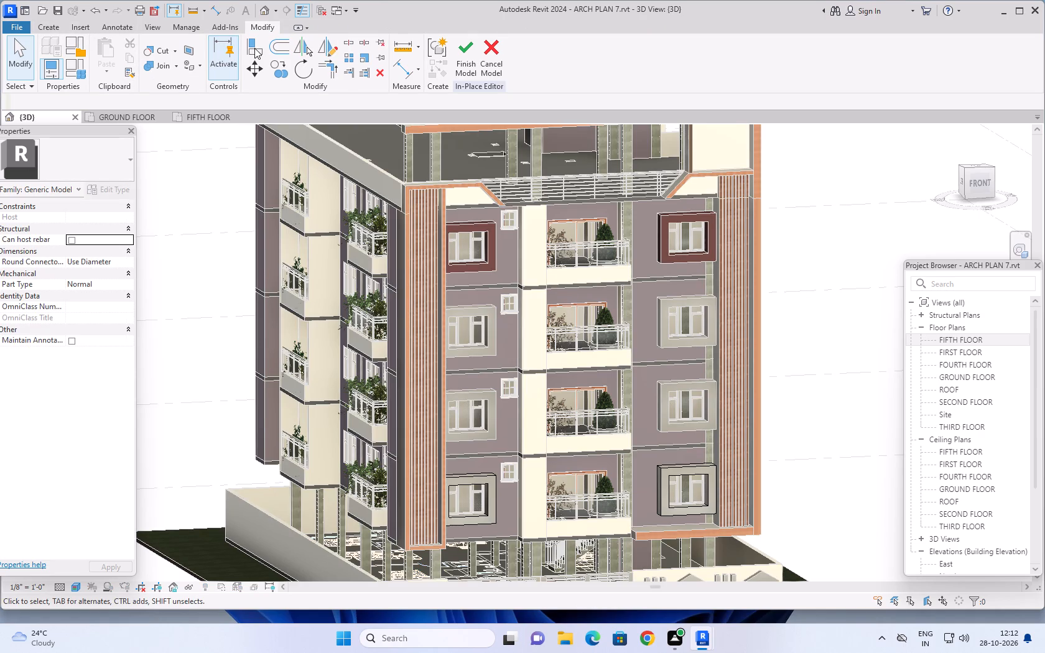
pyautogui.click(185, 63)
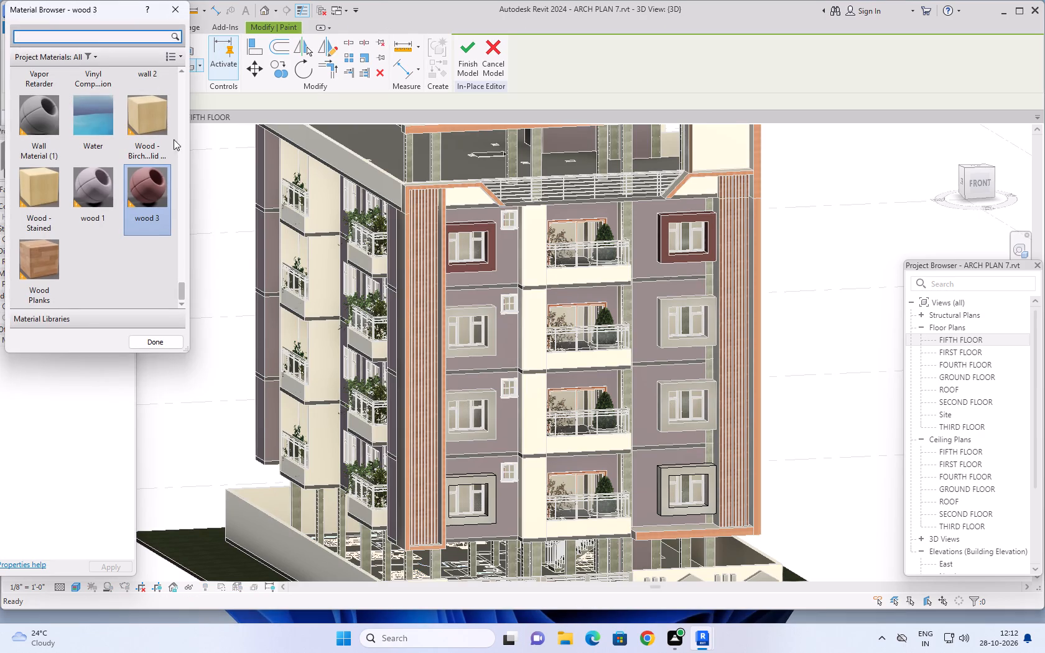
pyautogui.scroll(5, 487, 503)
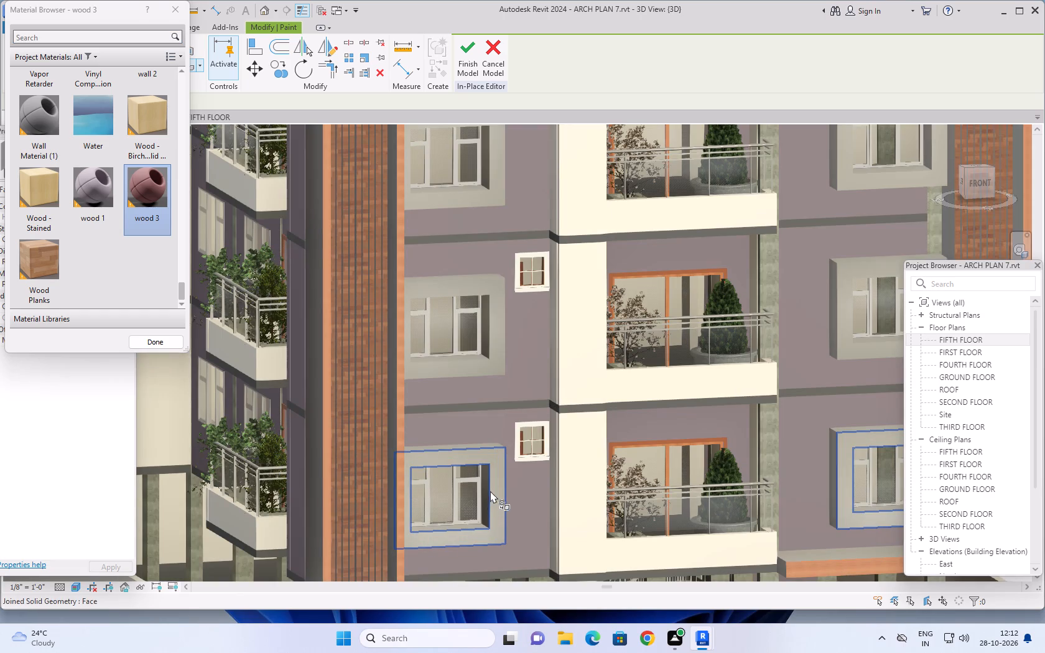
pyautogui.click(494, 488)
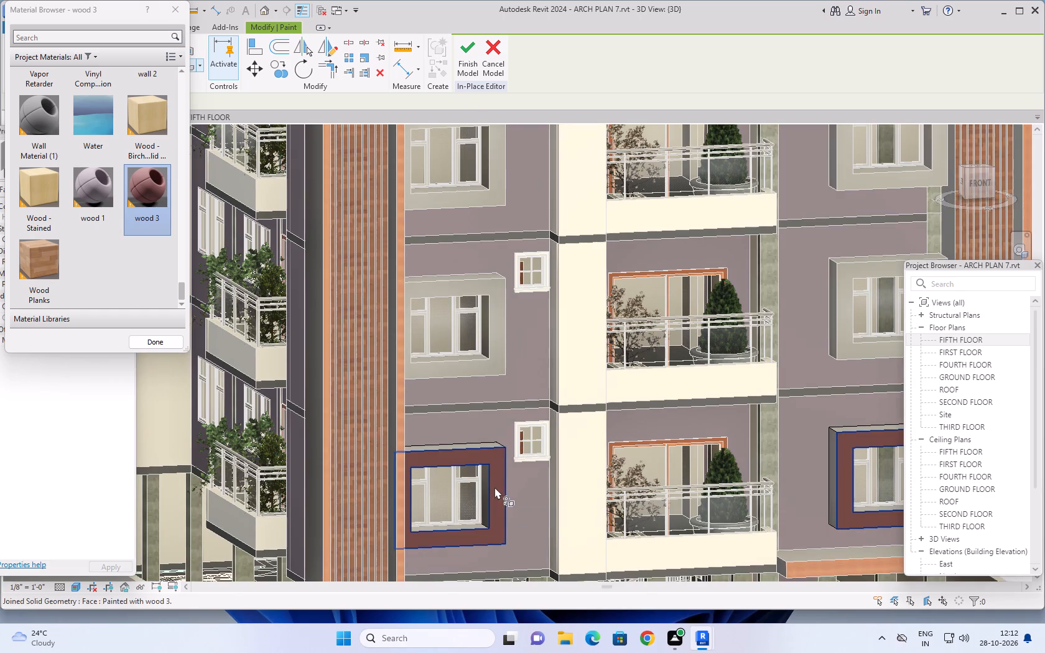
# Examine the whole building's front facade with its painted framing and window surrounds.
pyautogui.scroll(-2, 499, 333)
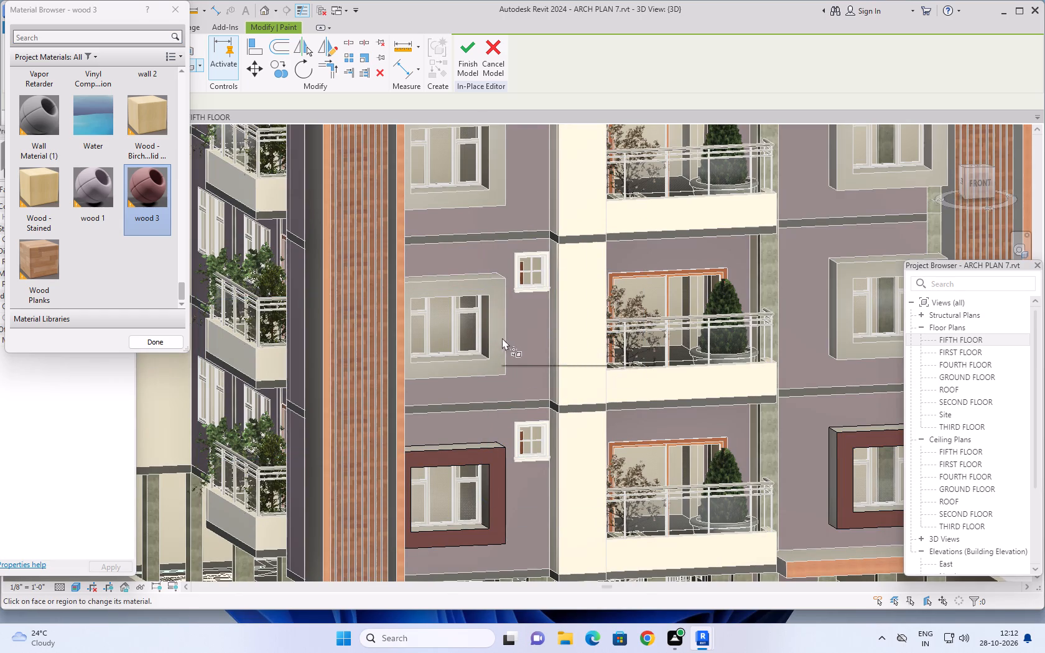
pyautogui.scroll(-2, 502, 338)
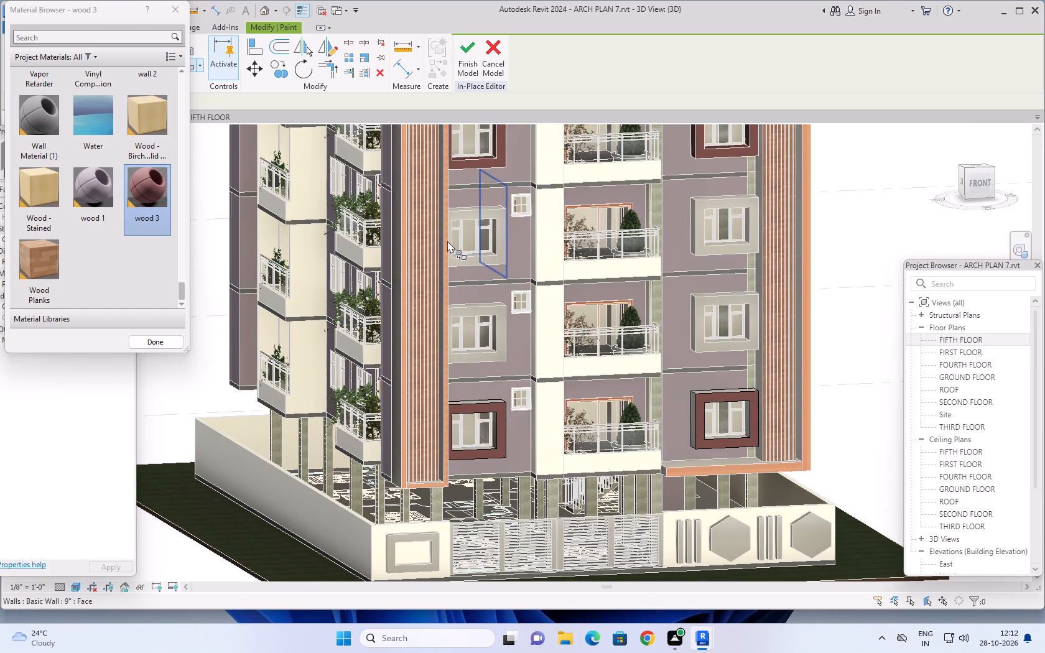
pyautogui.scroll(-3, 736, 262)
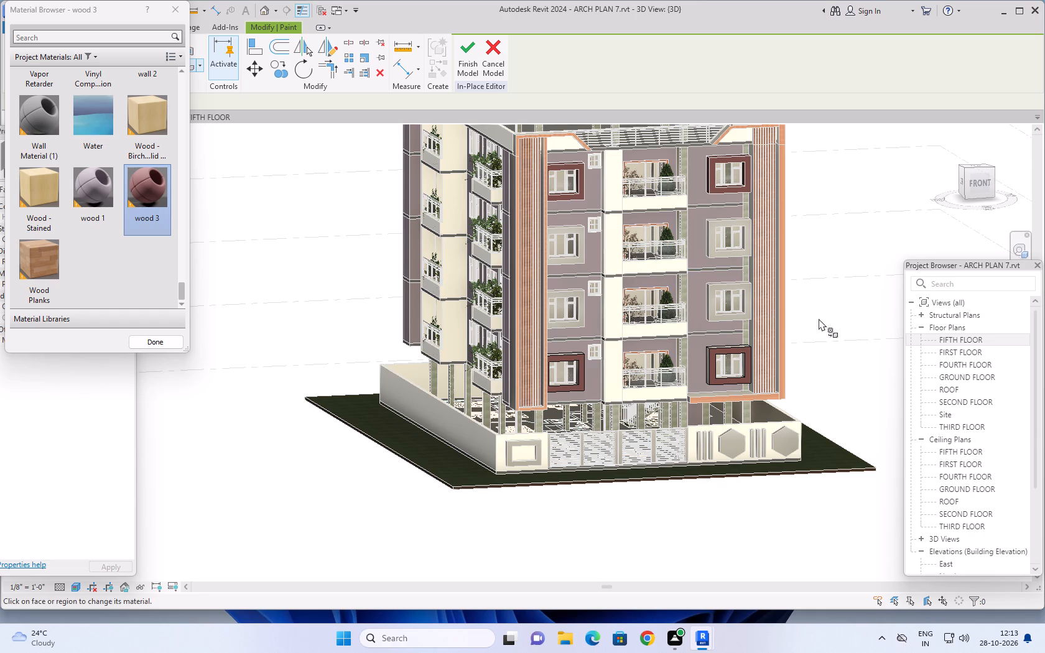
pyautogui.scroll(-1, 816, 318)
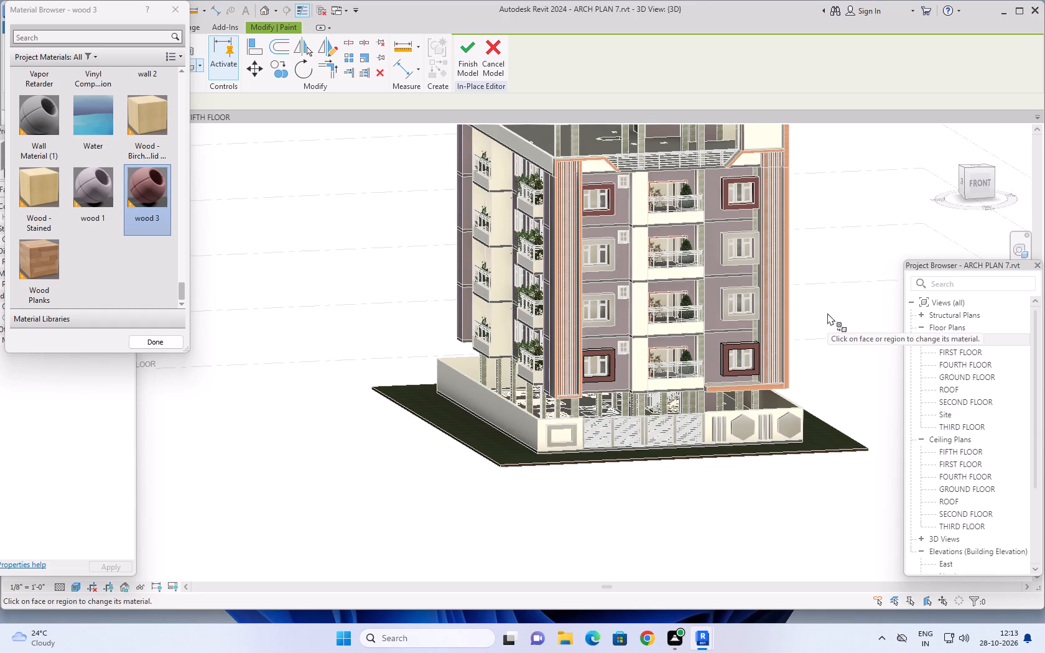
pyautogui.scroll(-1, 827, 313)
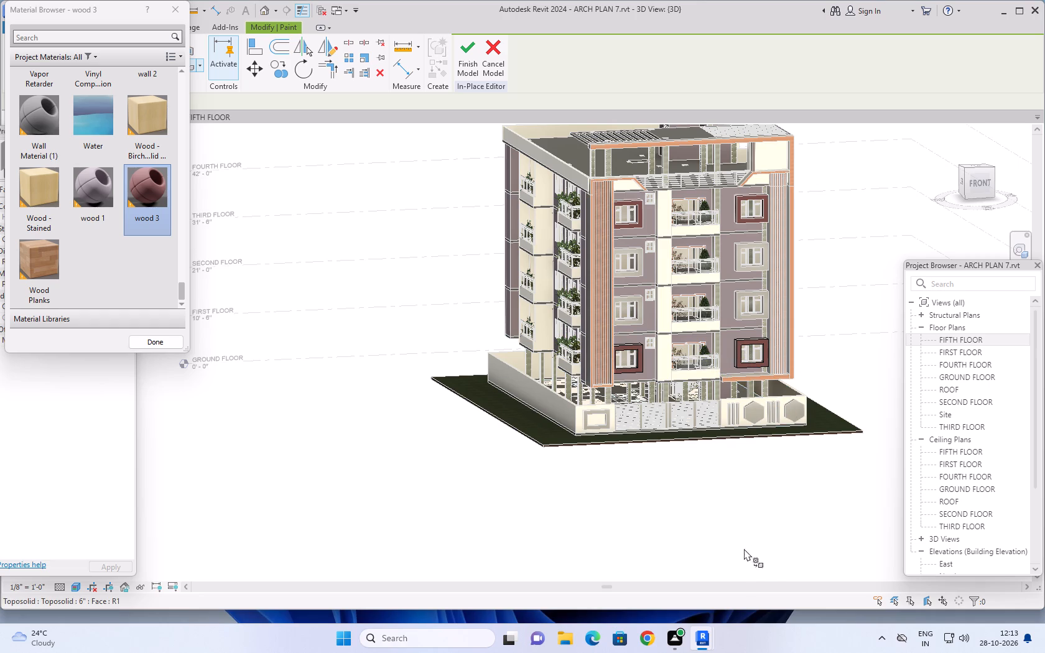
pyautogui.moveTo(771, 481); pyautogui.dragTo(690, 516, button='middle')
pyautogui.moveTo(690, 516); pyautogui.dragTo(675, 533, button='middle')
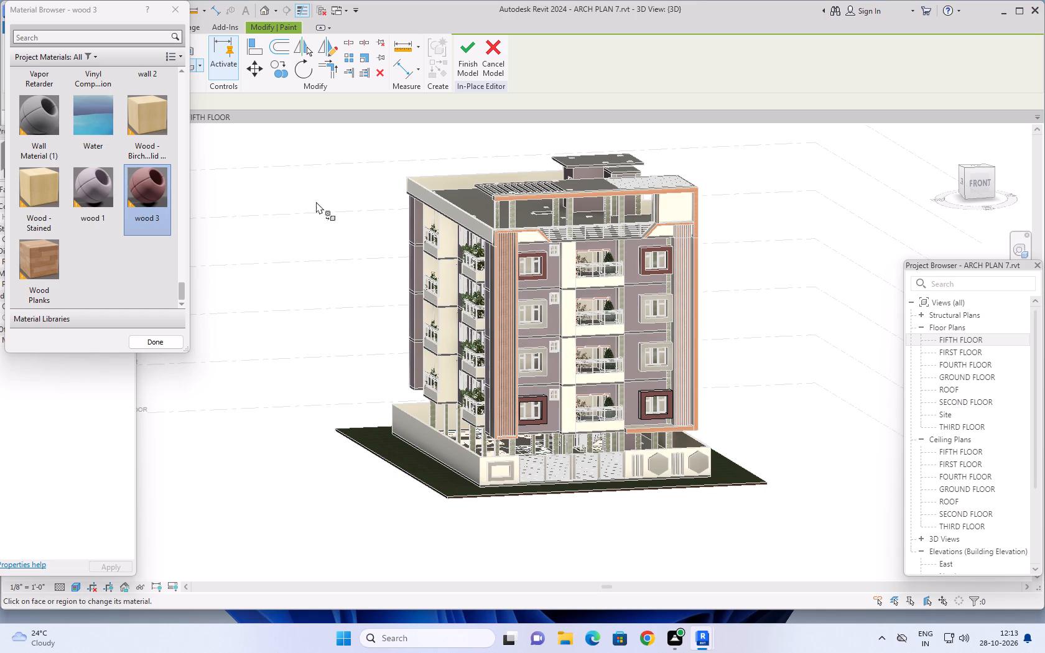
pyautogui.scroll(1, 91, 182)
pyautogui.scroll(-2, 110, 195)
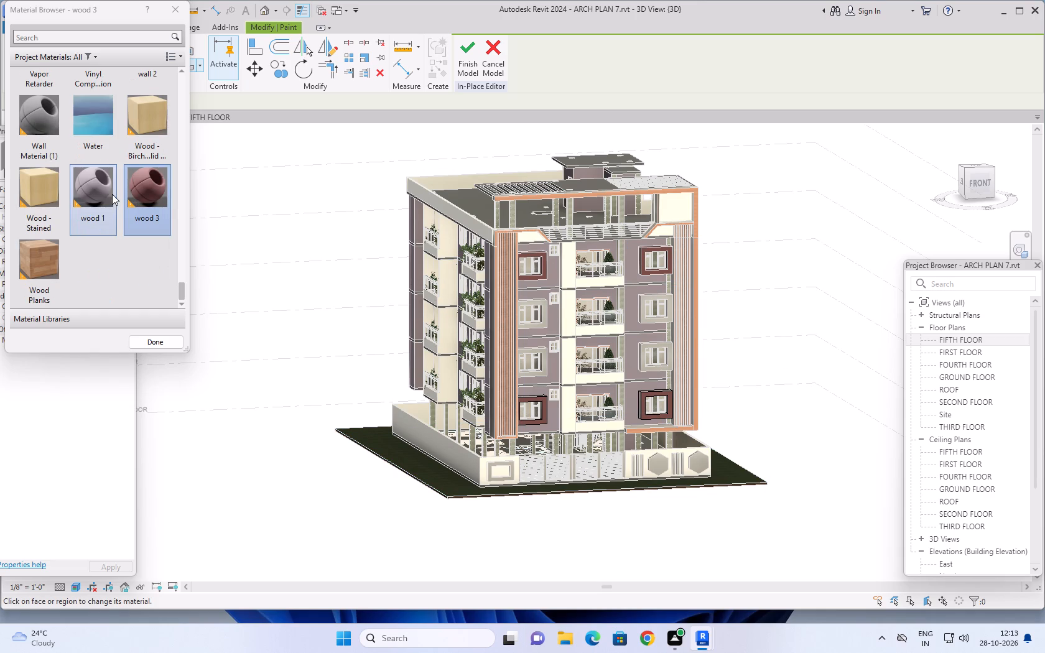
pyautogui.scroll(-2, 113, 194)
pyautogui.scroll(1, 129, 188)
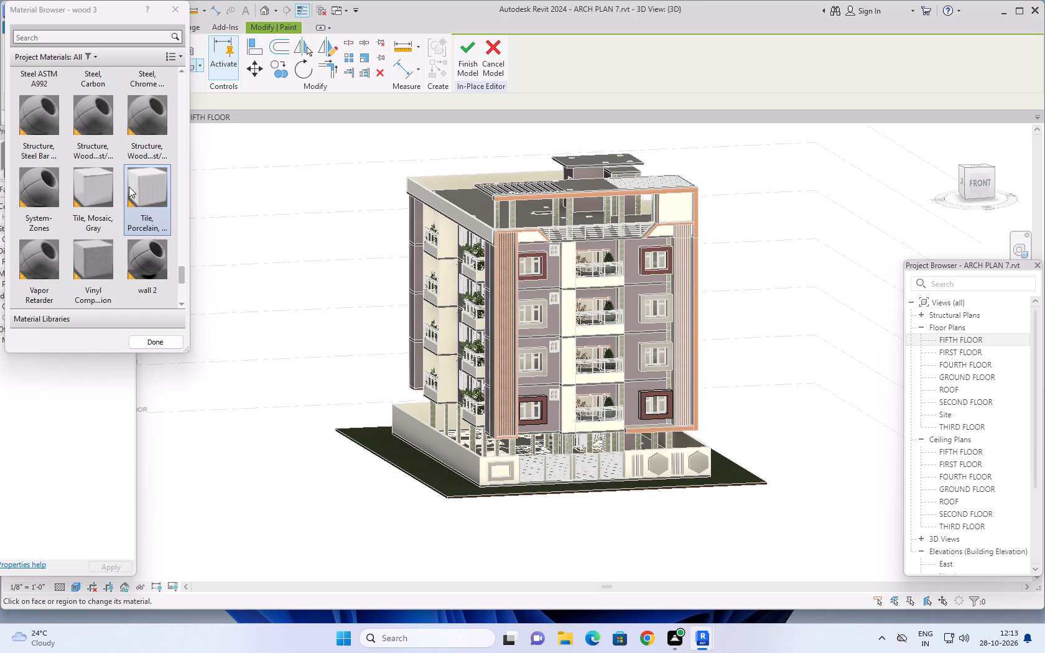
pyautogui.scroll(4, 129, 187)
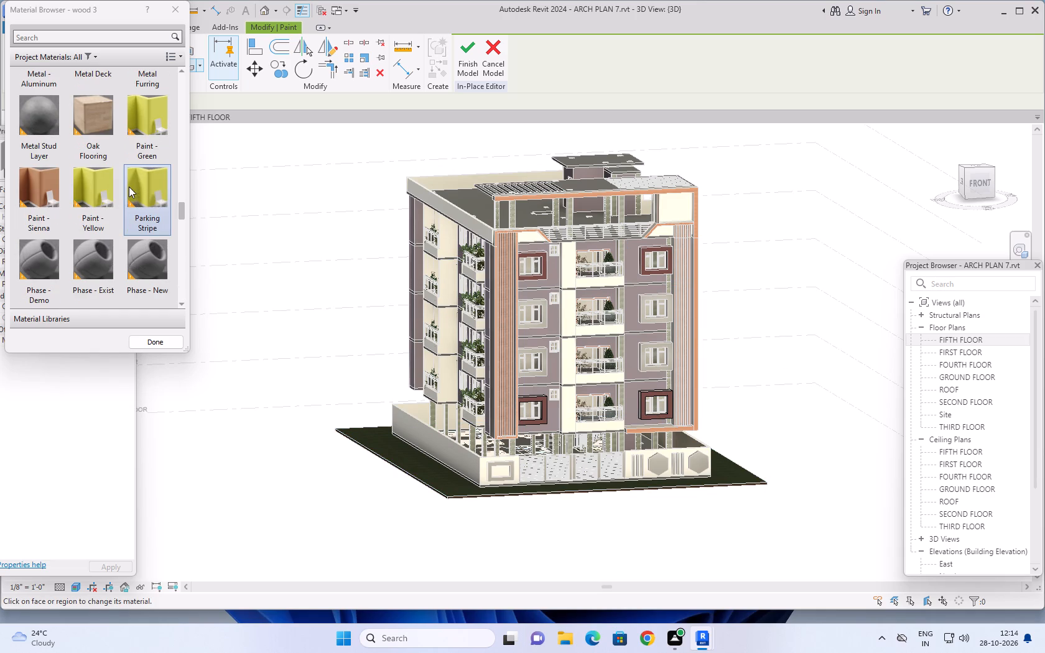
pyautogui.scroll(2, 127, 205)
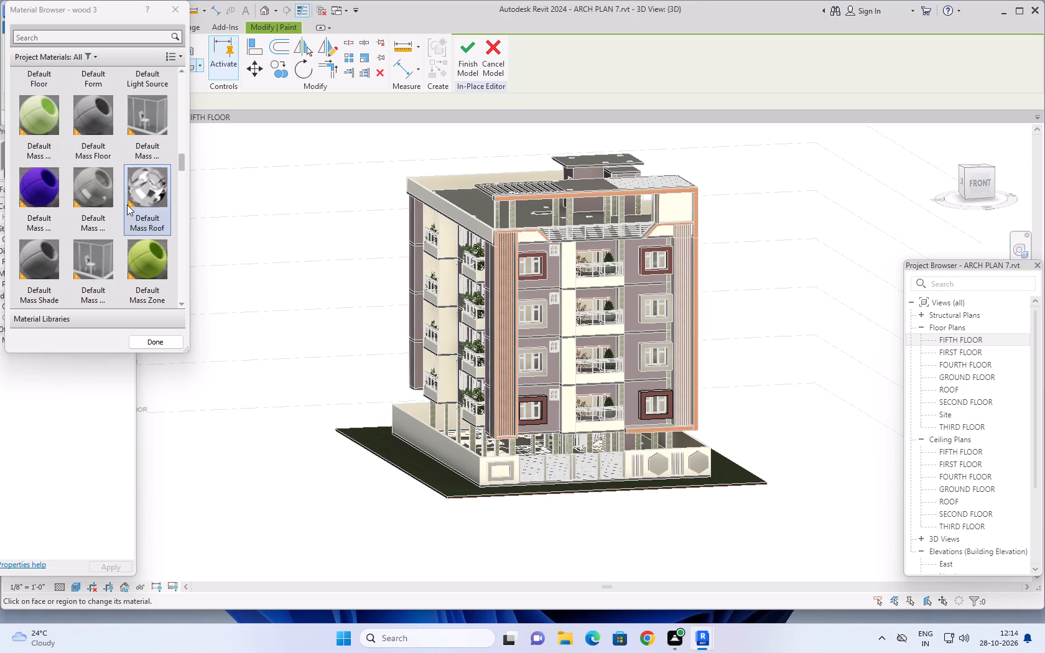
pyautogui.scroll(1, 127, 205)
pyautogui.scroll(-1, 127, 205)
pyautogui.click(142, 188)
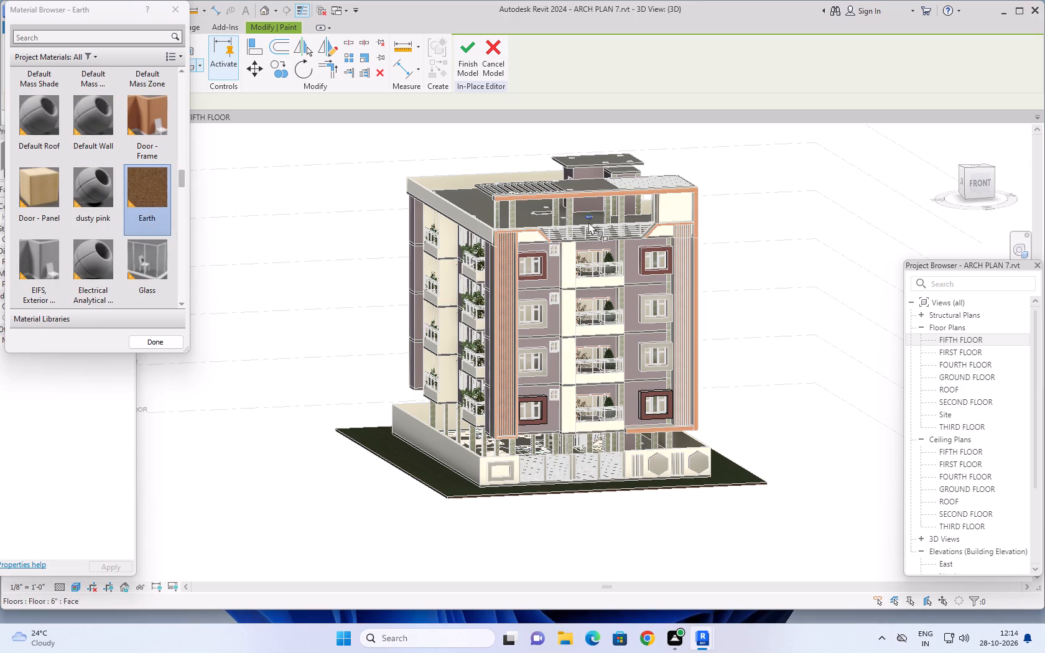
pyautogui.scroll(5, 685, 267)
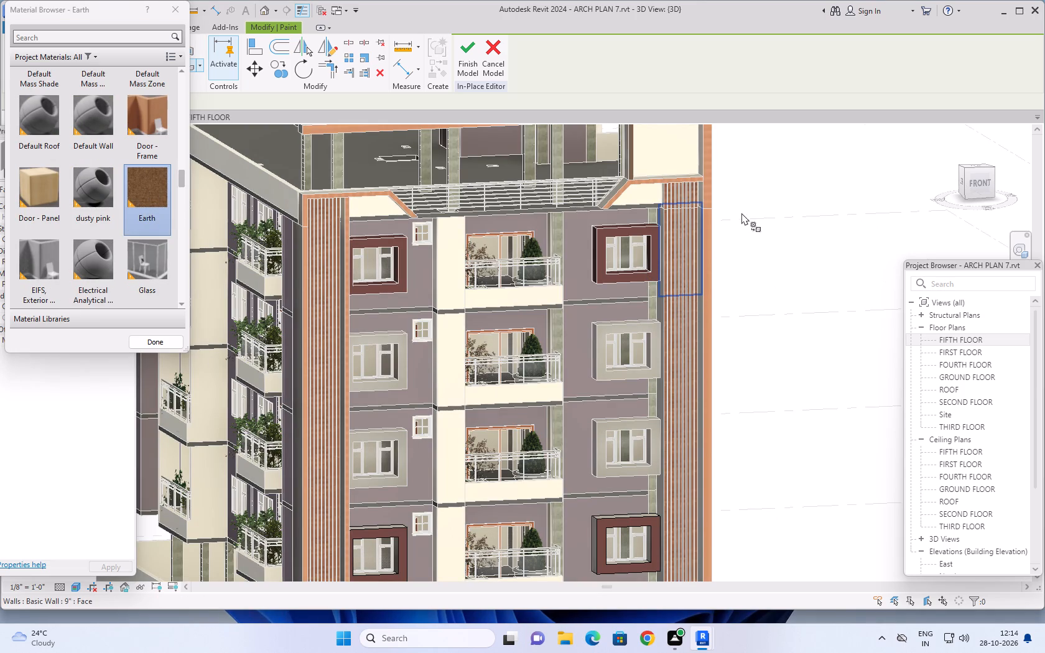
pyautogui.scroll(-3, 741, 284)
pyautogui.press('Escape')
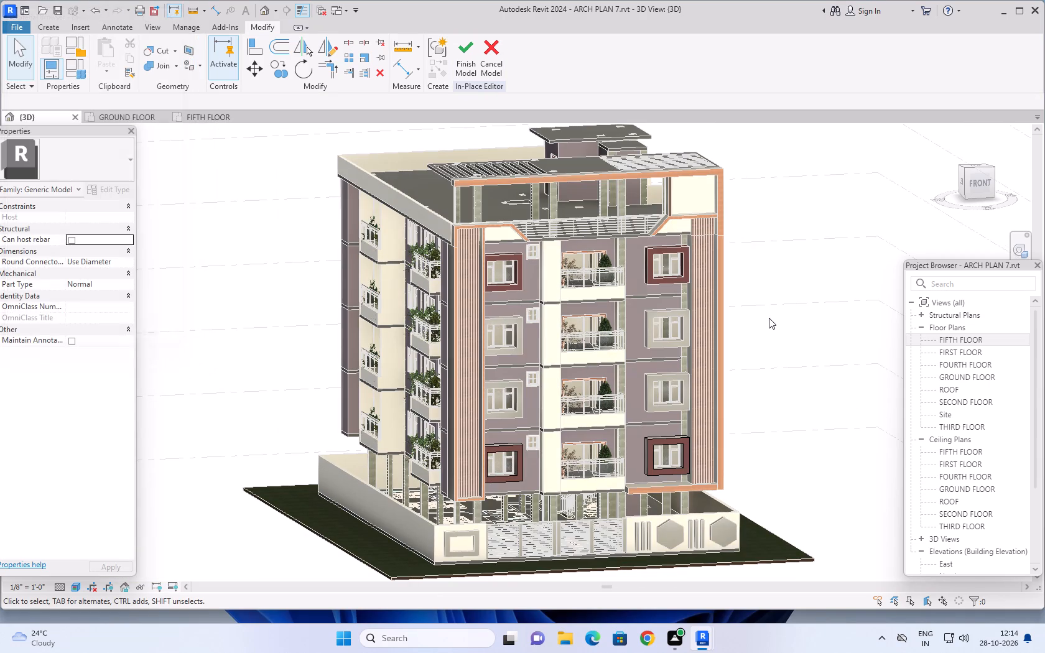
# Finish the in-place editing of the lowest-floor window surround model.
pyautogui.click(469, 62)
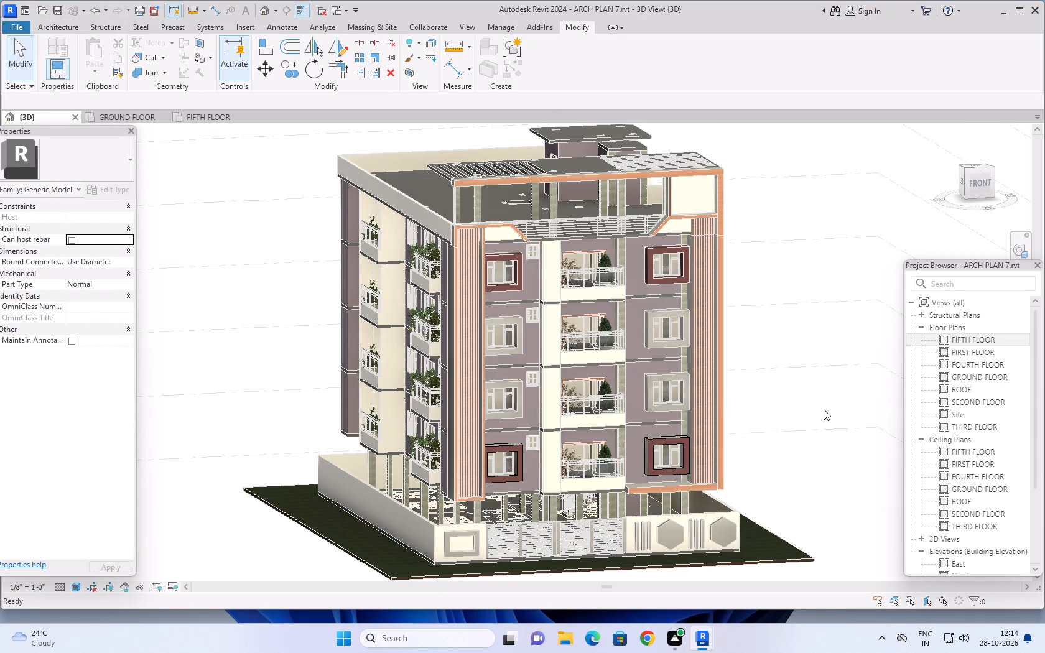
pyautogui.moveTo(804, 387); pyautogui.dragTo(767, 379, button='middle')
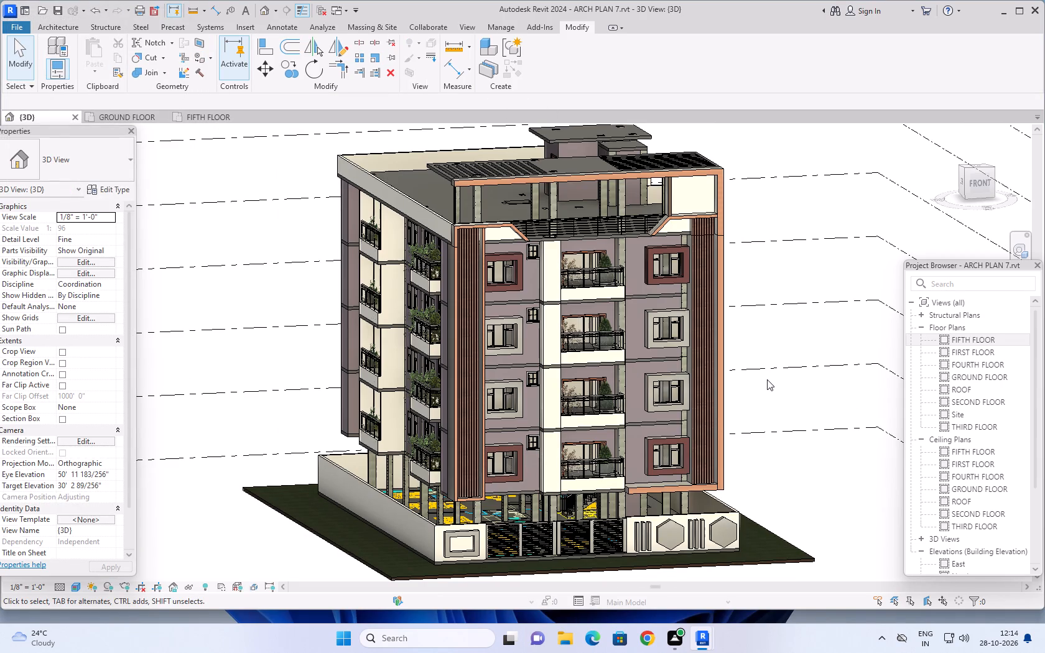
pyautogui.press('Escape')
pyautogui.press('Escape')
pyautogui.press('Escape')
pyautogui.press('Escape')
pyautogui.press('Escape')
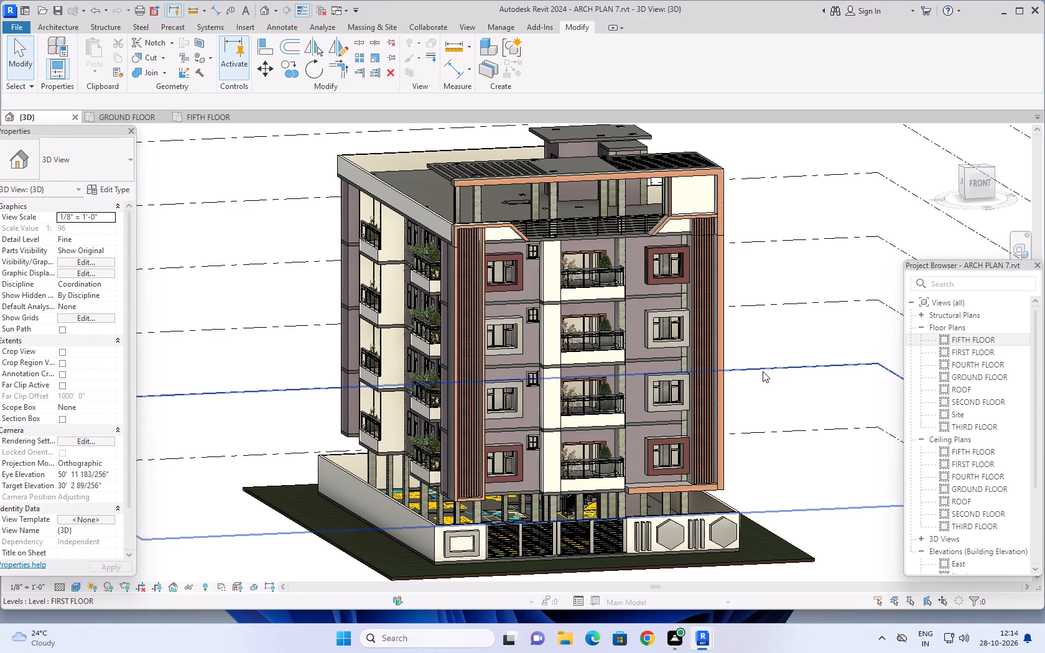
pyautogui.press('Escape')
pyautogui.press('Escape')
# Open the facade framing model for in-place editing and paint the front face of the roof-level beam with 9" wall.
pyautogui.click(720, 338)
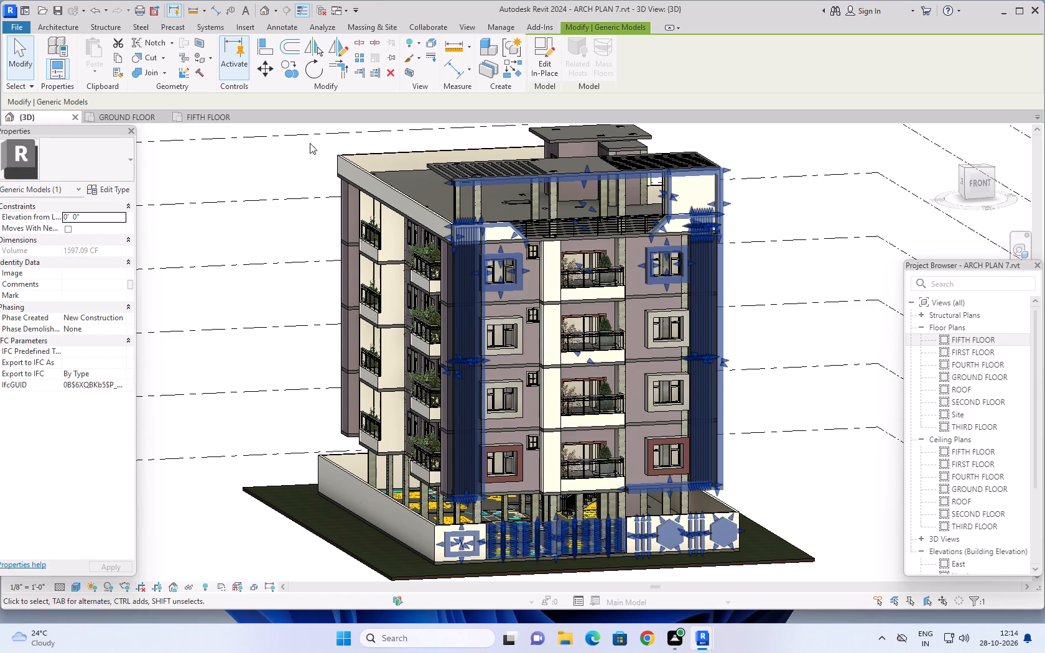
pyautogui.click(542, 56)
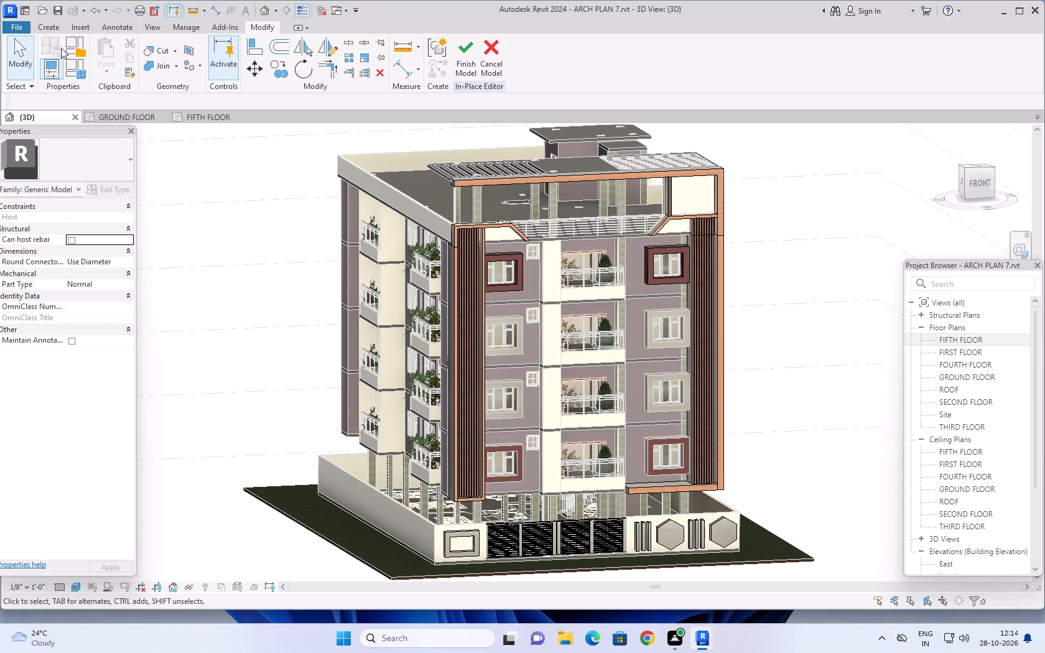
pyautogui.click(187, 61)
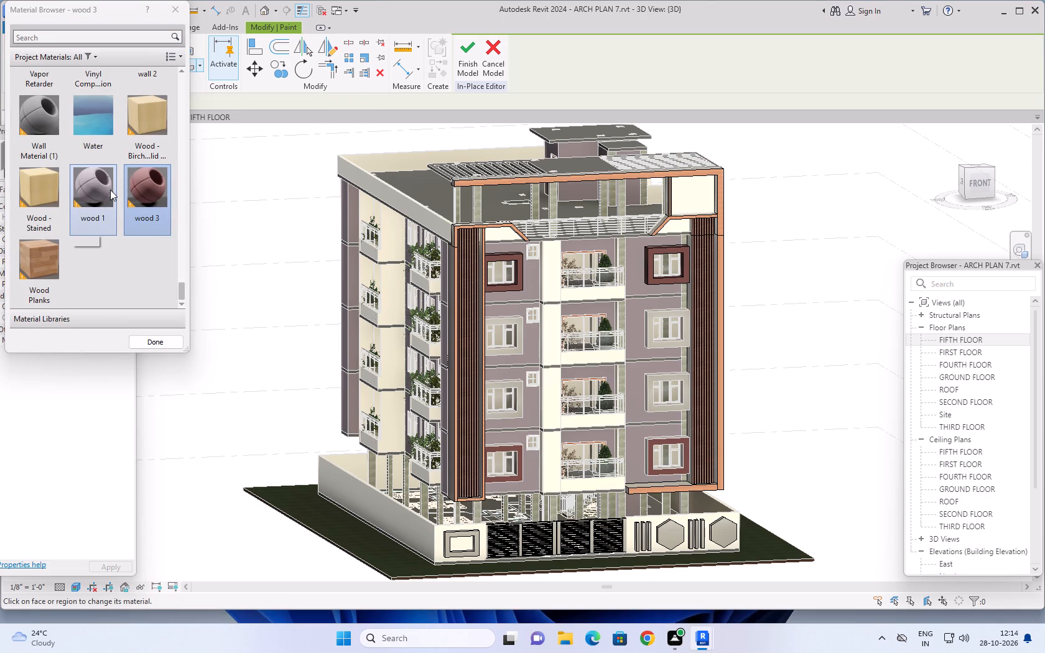
pyautogui.scroll(3, 110, 190)
pyautogui.scroll(18, 110, 190)
pyautogui.scroll(3, 110, 188)
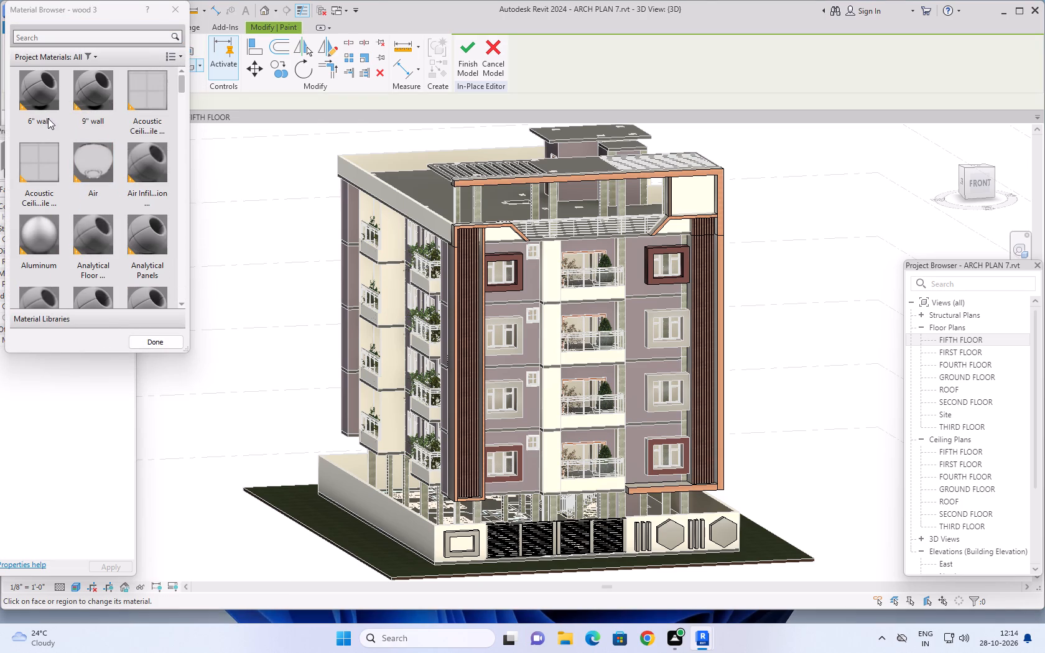
pyautogui.click(100, 92)
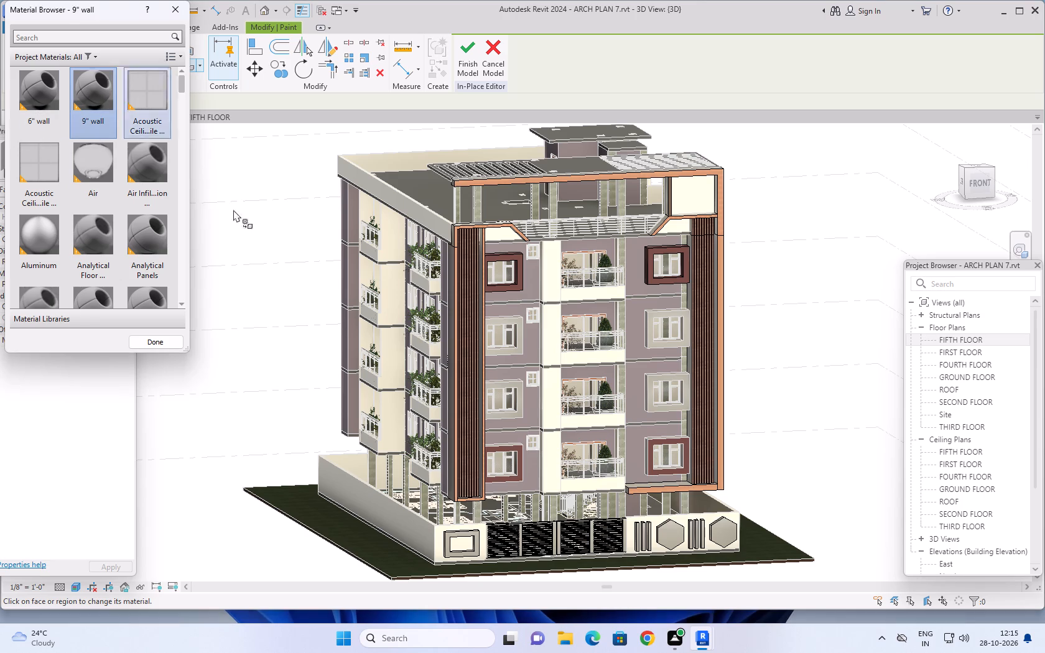
pyautogui.scroll(5, 582, 170)
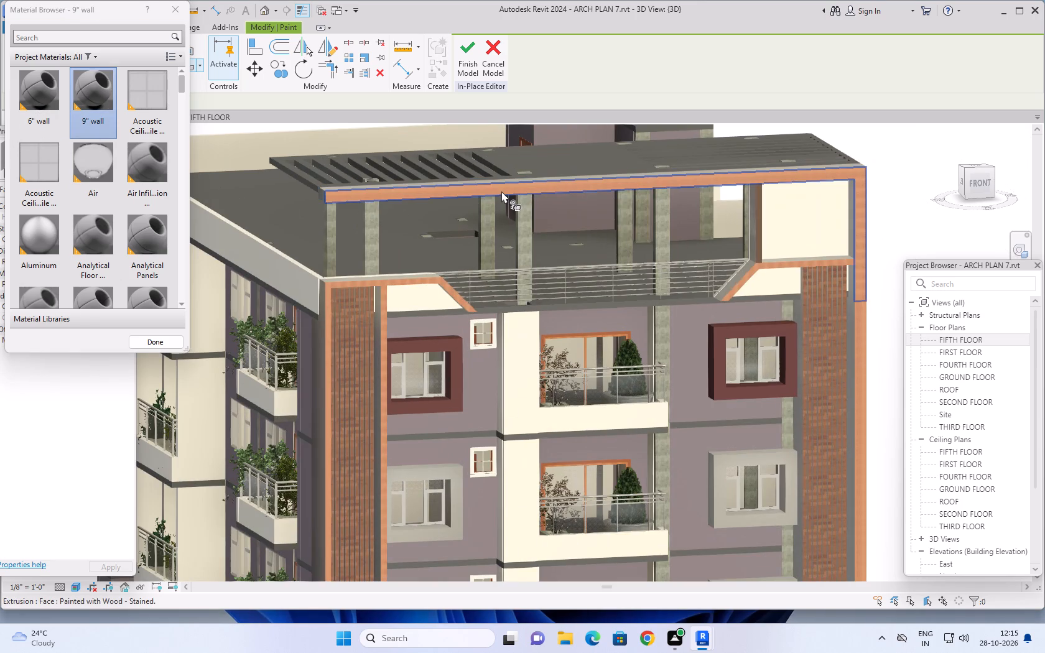
pyautogui.click(501, 188)
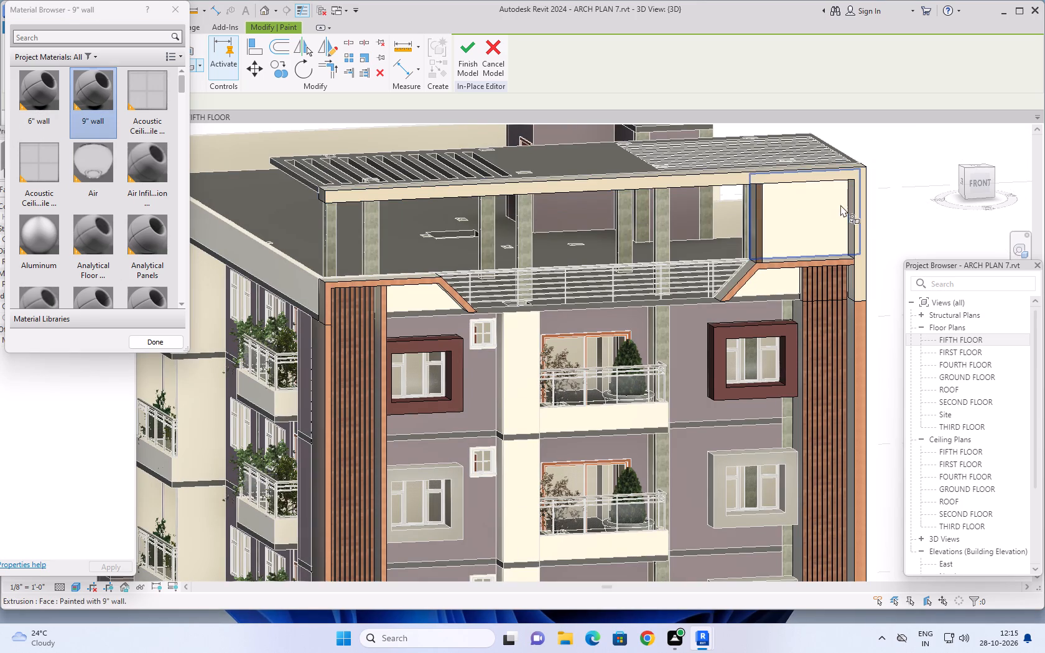
# Paint the front faces of the right vertical frame edge and the lowest-level beam with 9" wall.
pyautogui.click(860, 354)
pyautogui.scroll(-4, 860, 354)
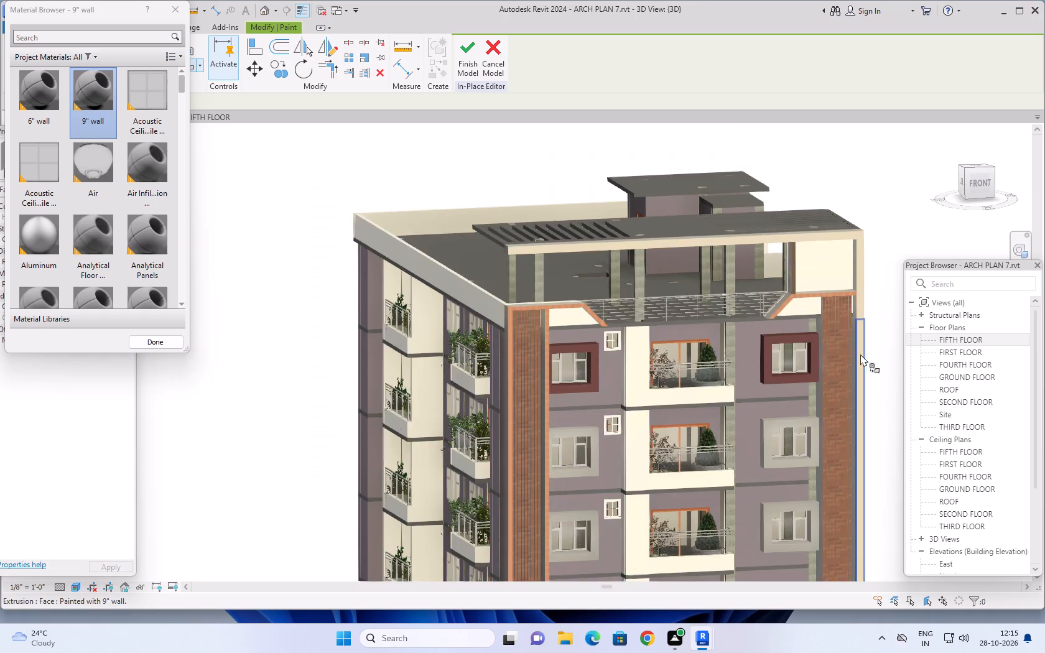
pyautogui.scroll(-2, 860, 354)
pyautogui.moveTo(871, 354); pyautogui.dragTo(756, 266, button='middle')
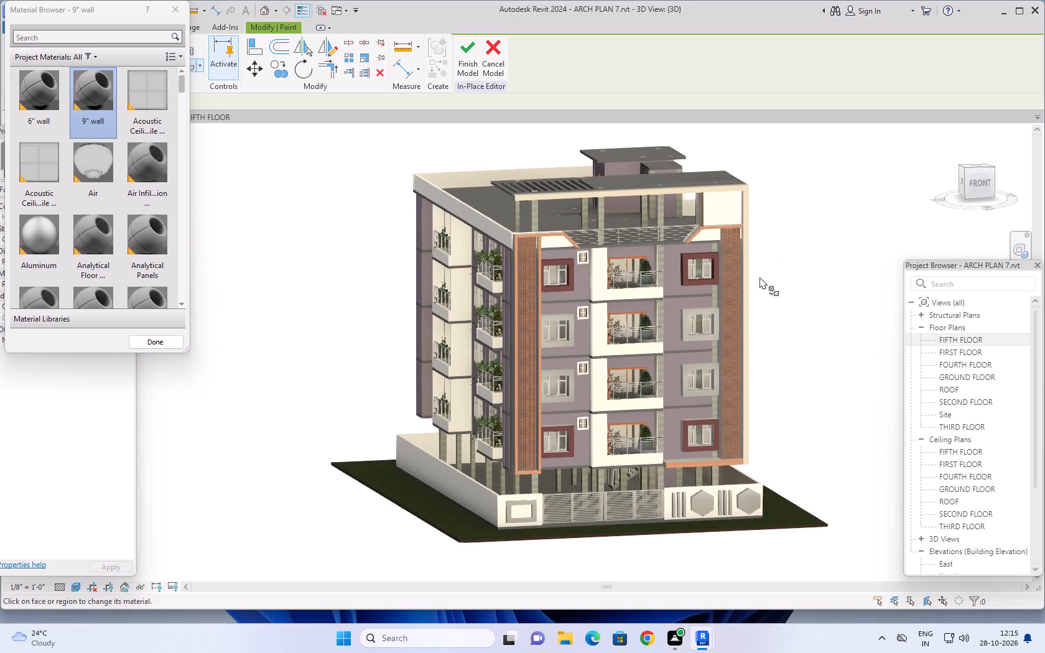
pyautogui.scroll(5, 704, 469)
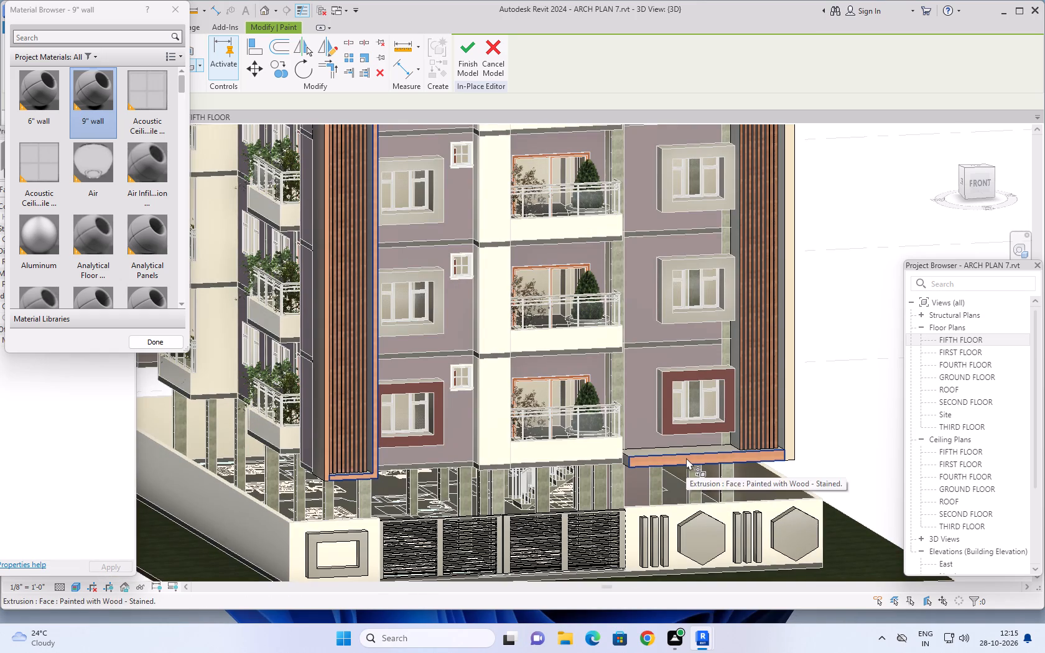
pyautogui.click(686, 458)
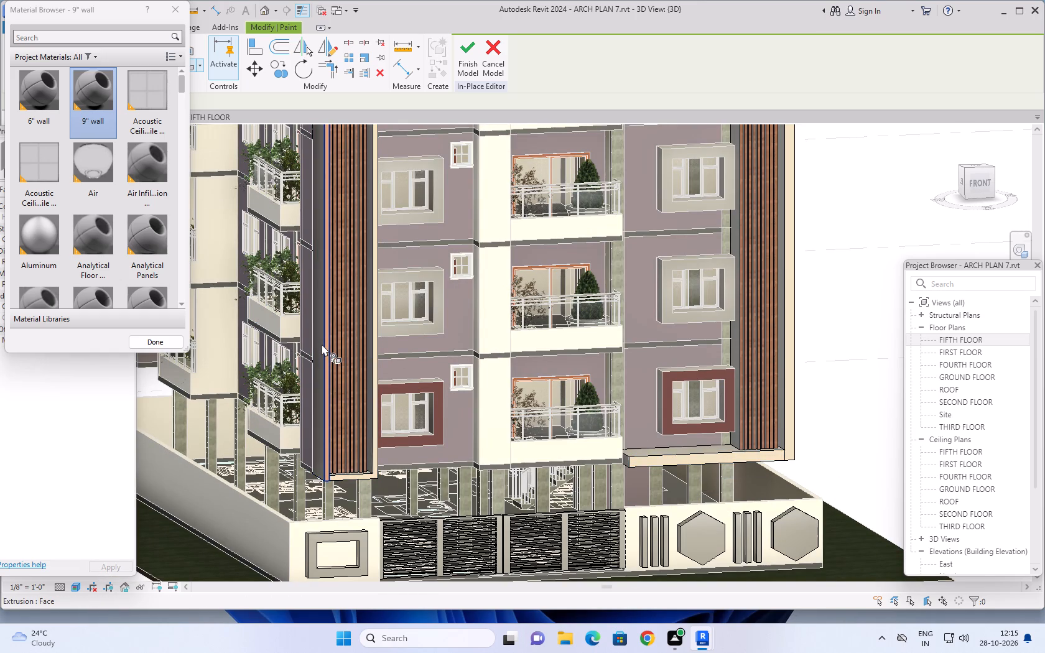
# Paint the narrow stained-wood frame faces on both sides of the left slatted panel with 9" wall.
pyautogui.scroll(9, 322, 344)
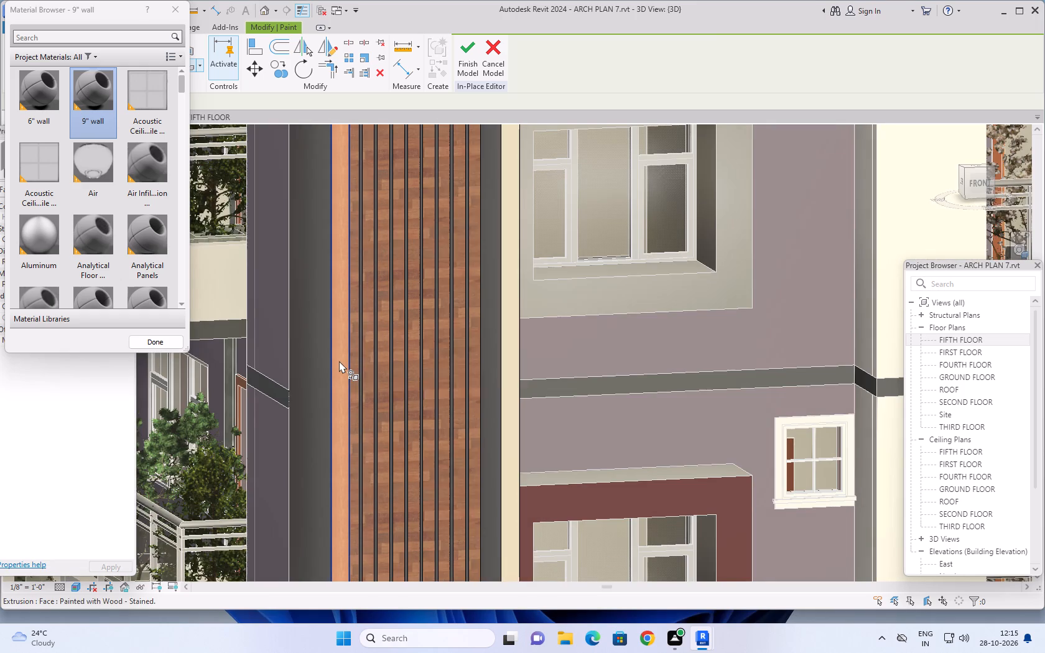
pyautogui.click(339, 361)
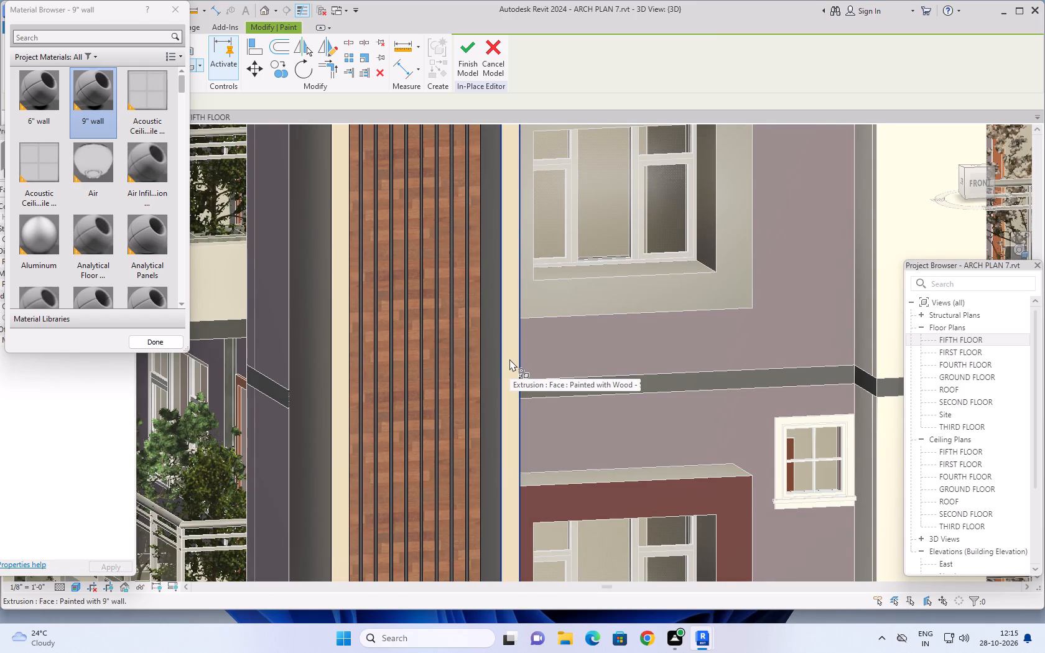
pyautogui.click(509, 359)
# Paint the front face of the angled frame beam at the terrace railing level with 9" wall.
pyautogui.scroll(-2, 509, 359)
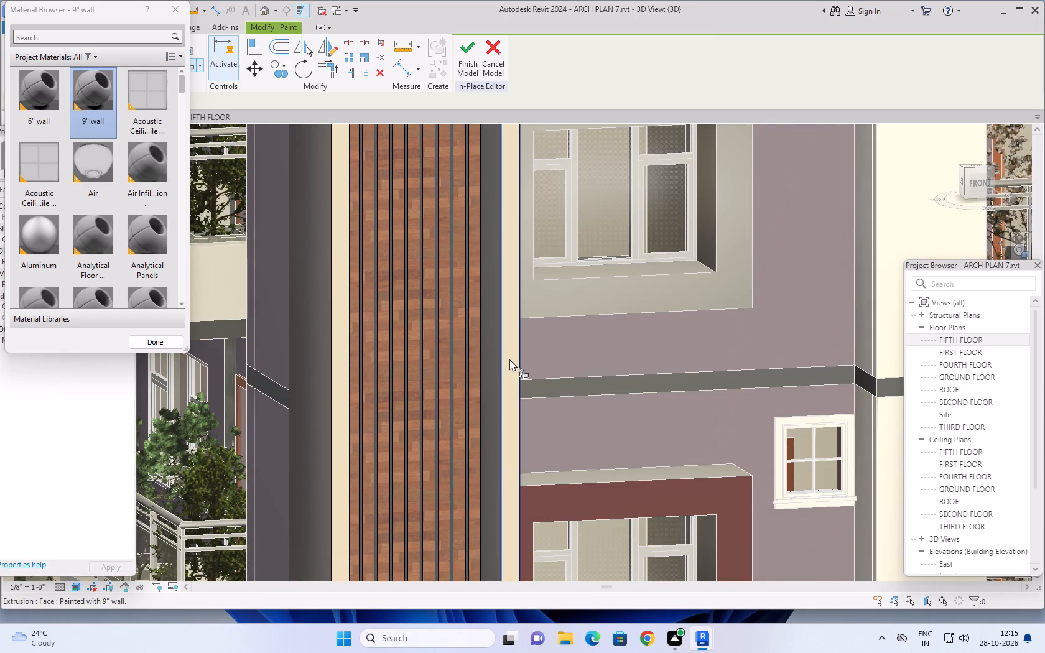
pyautogui.scroll(-10, 509, 359)
pyautogui.moveTo(509, 311); pyautogui.dragTo(508, 418, button='middle')
pyautogui.scroll(2, 500, 239)
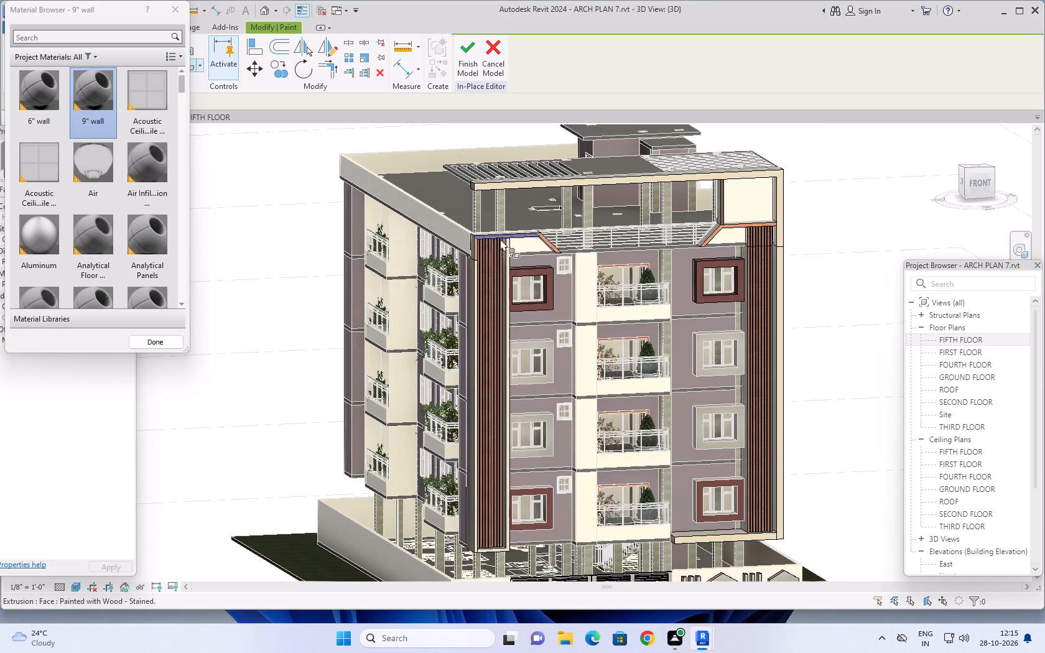
pyautogui.scroll(7, 500, 239)
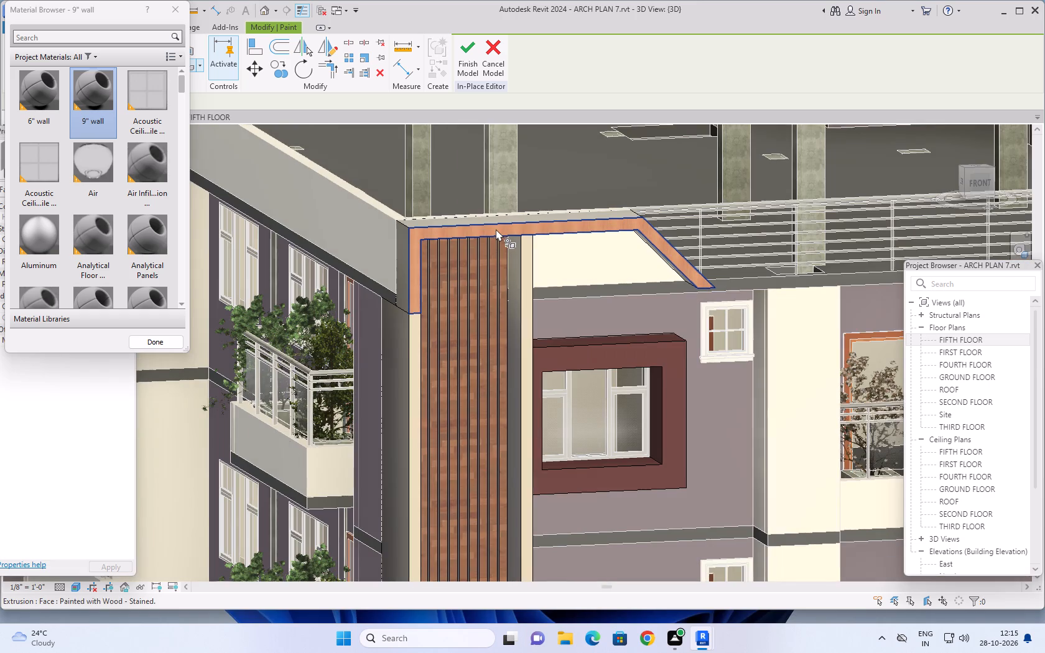
pyautogui.click(494, 229)
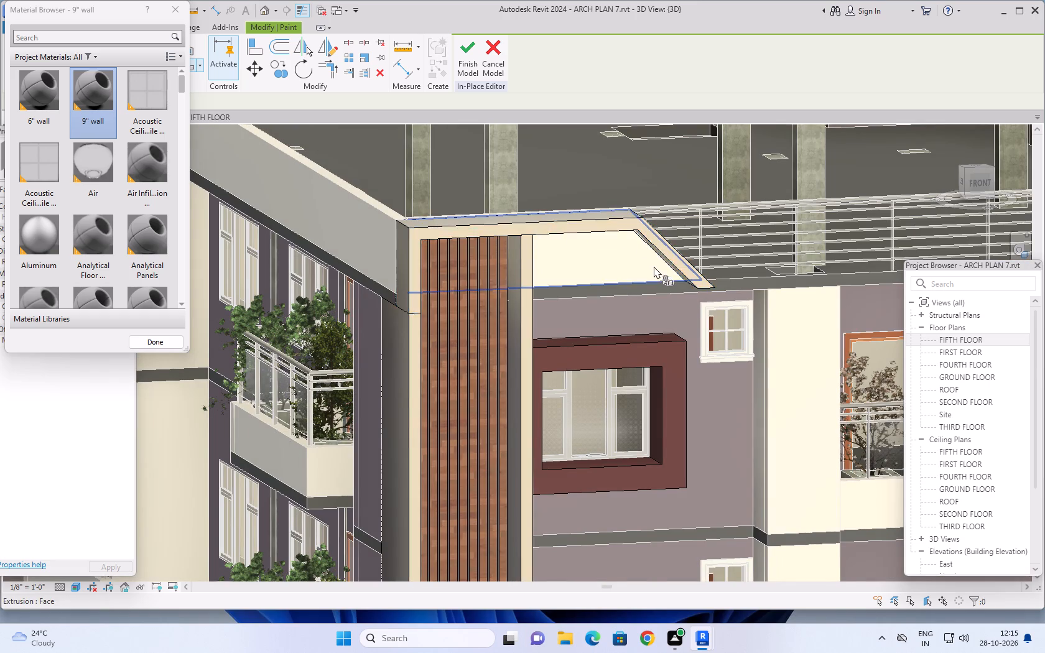
# Paint the vertical slatted panels at both ends of the facade, including the short upper section, with Earth.
pyautogui.scroll(-4, 655, 269)
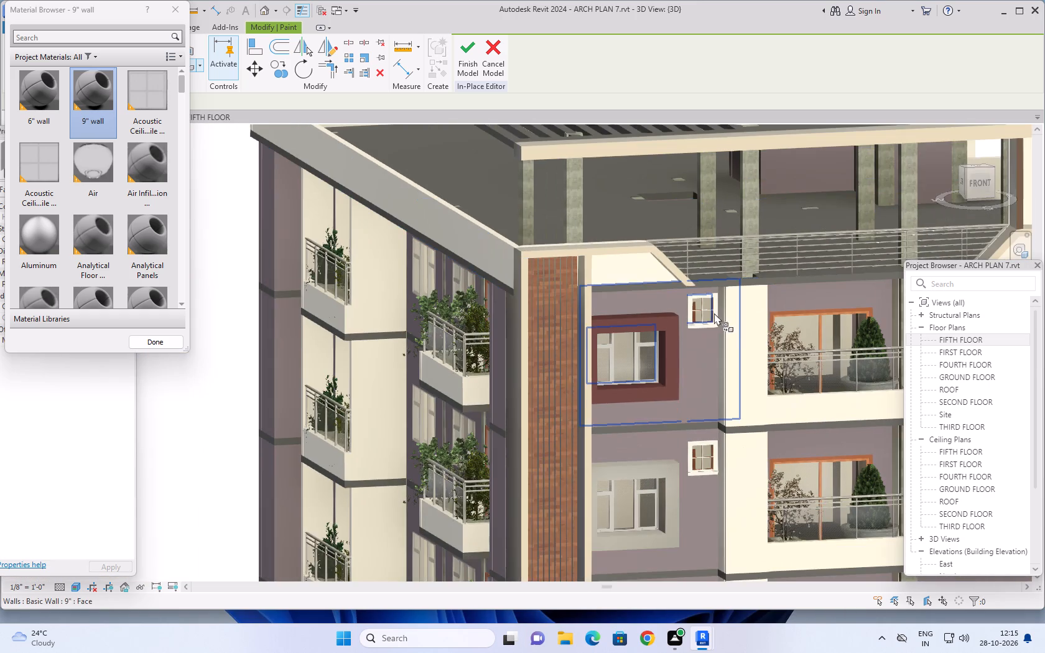
pyautogui.scroll(-2, 714, 313)
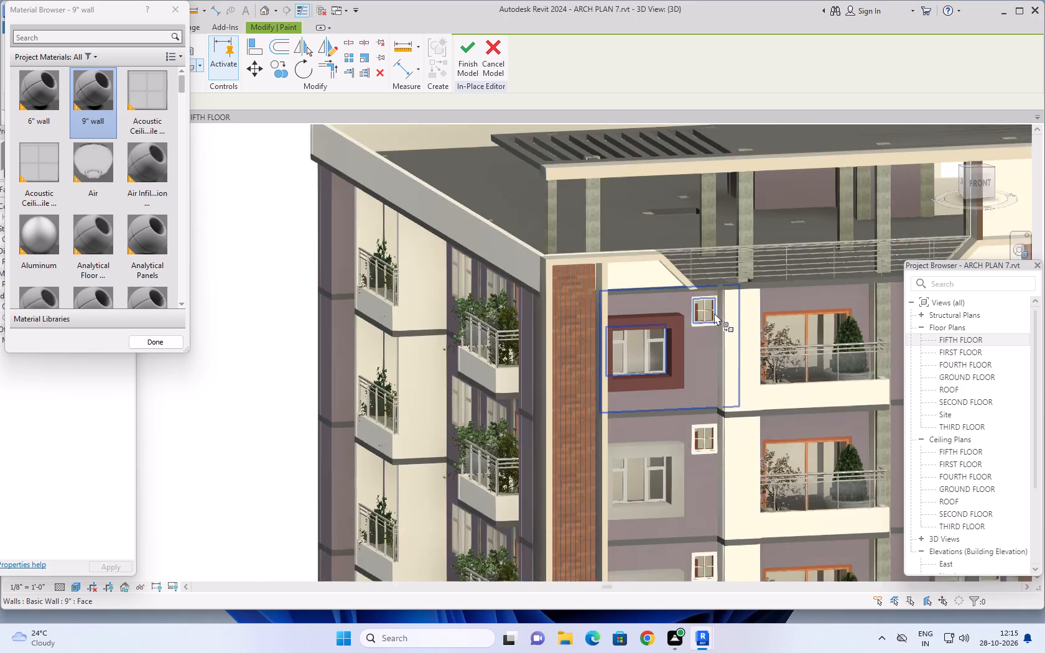
pyautogui.scroll(-3, 714, 313)
pyautogui.scroll(-1, 447, 357)
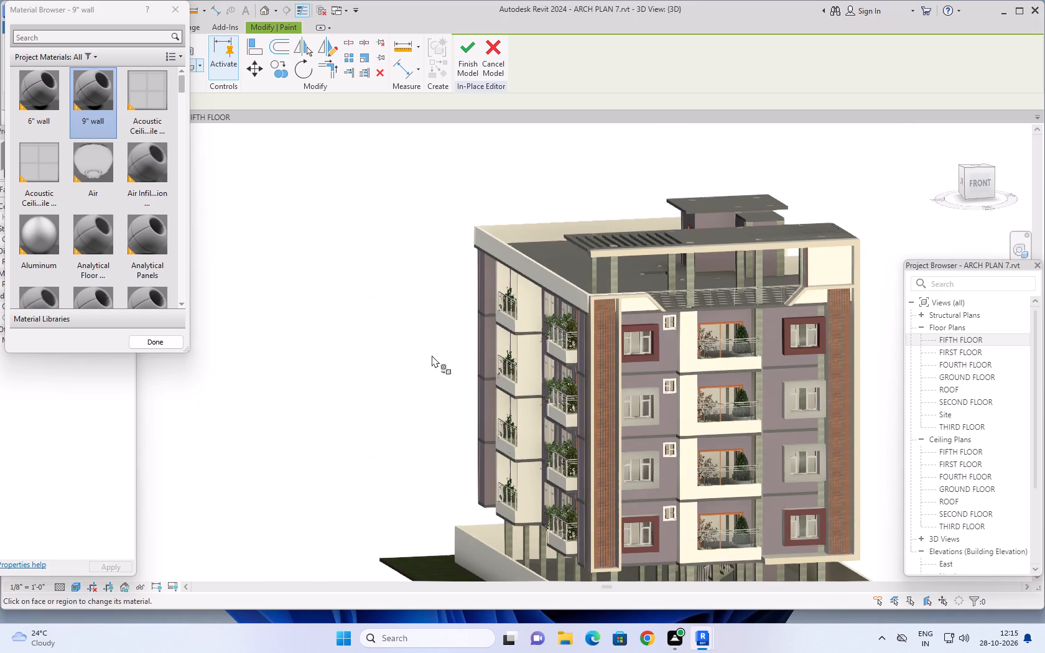
pyautogui.moveTo(430, 354); pyautogui.dragTo(358, 313, button='middle')
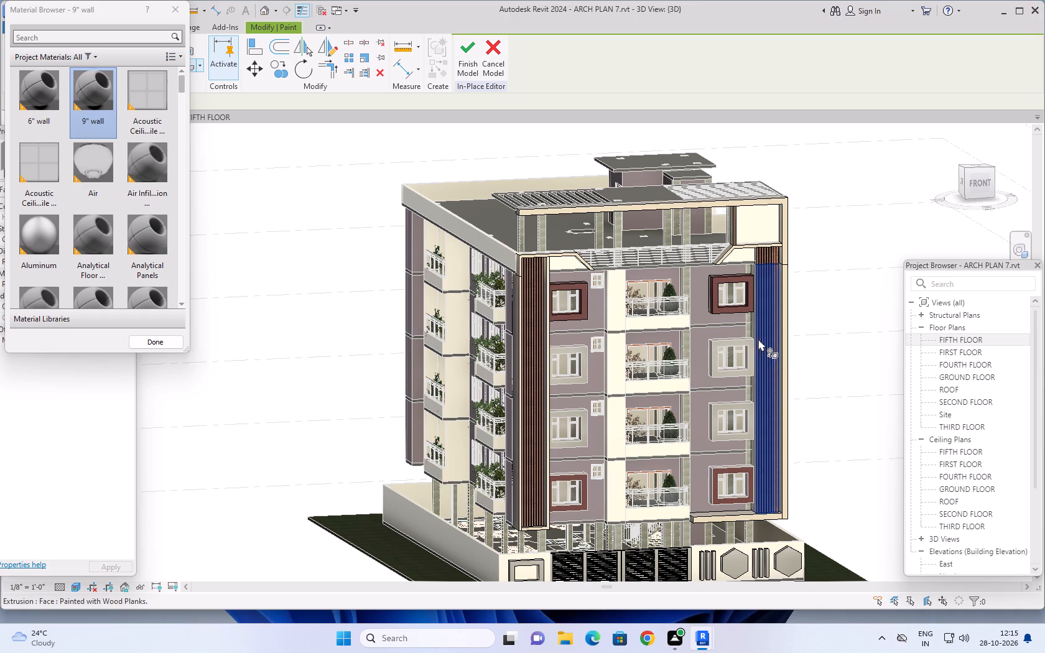
pyautogui.scroll(1, 103, 204)
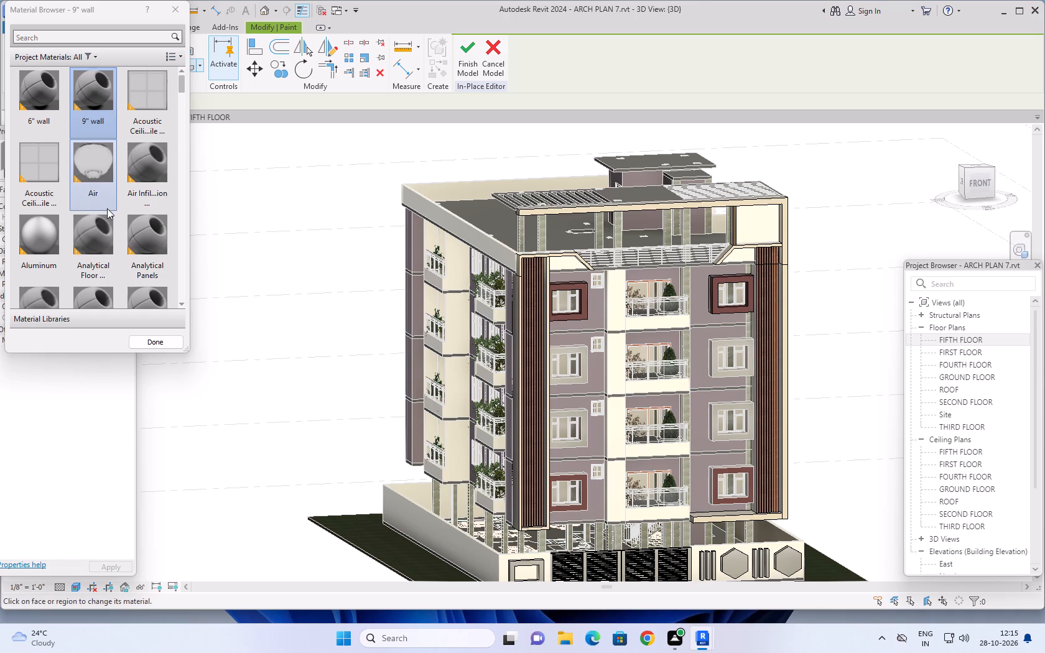
pyautogui.scroll(3, 107, 208)
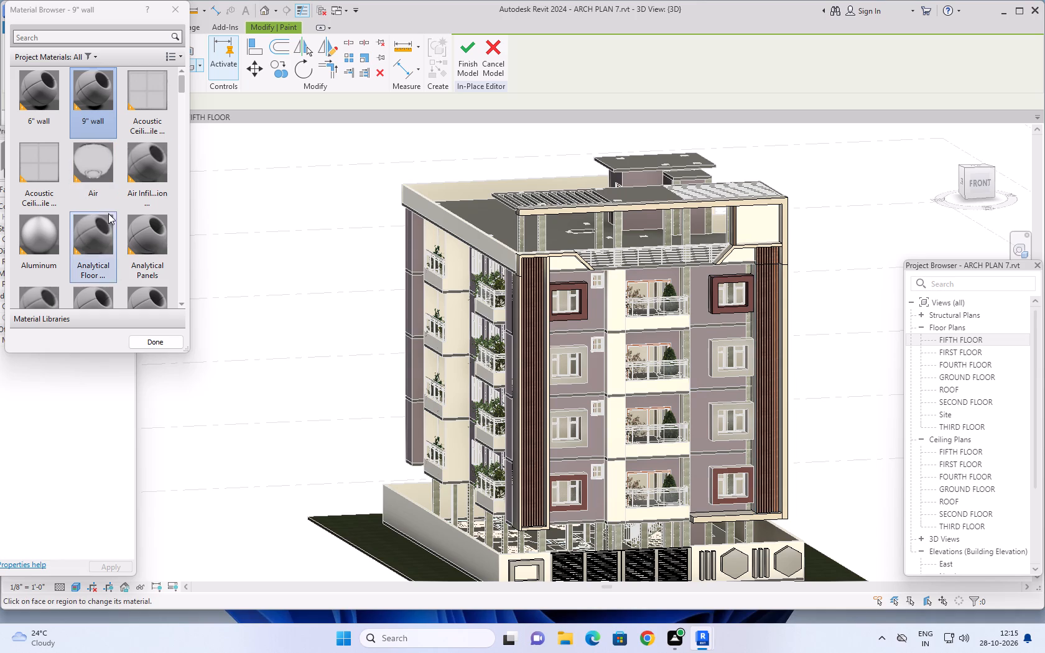
pyautogui.scroll(8, 119, 230)
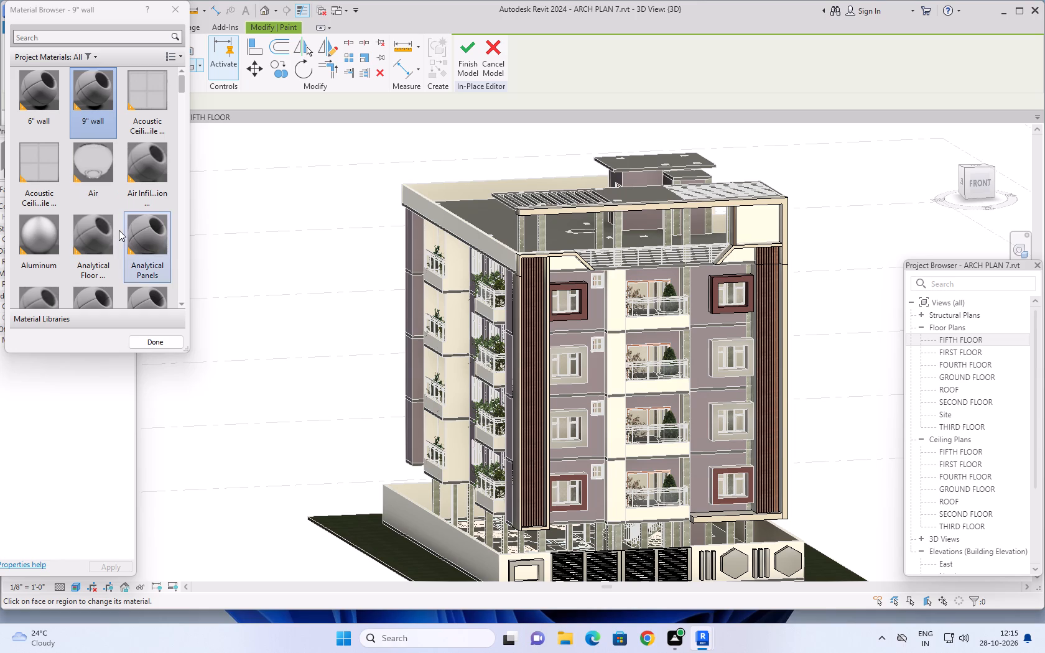
pyautogui.scroll(2, 119, 230)
pyautogui.scroll(-6, 119, 230)
pyautogui.click(146, 160)
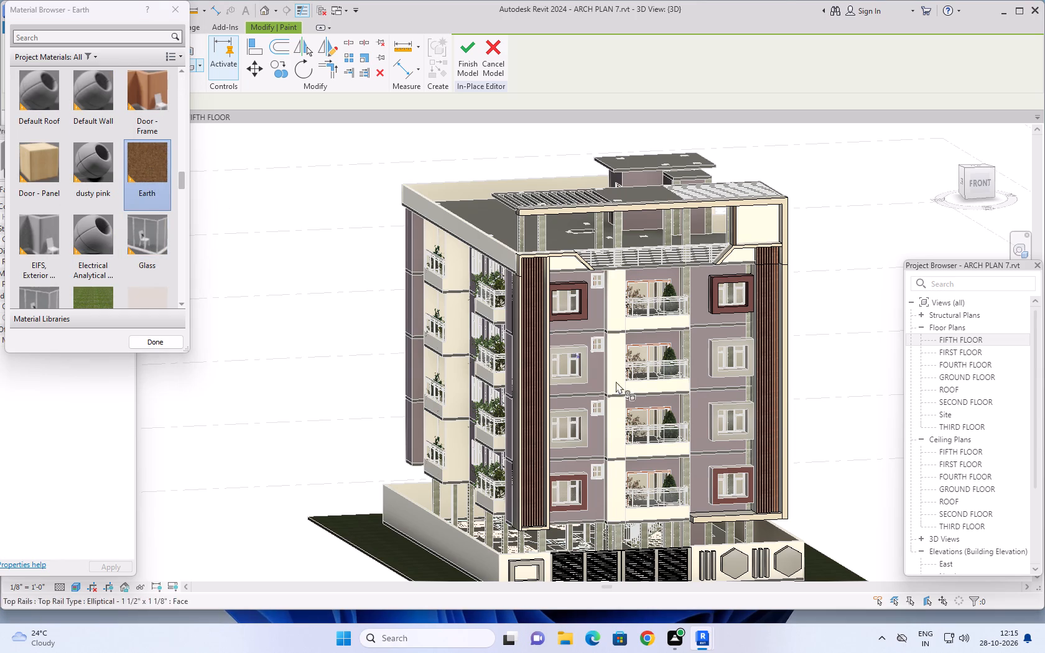
pyautogui.scroll(4, 775, 335)
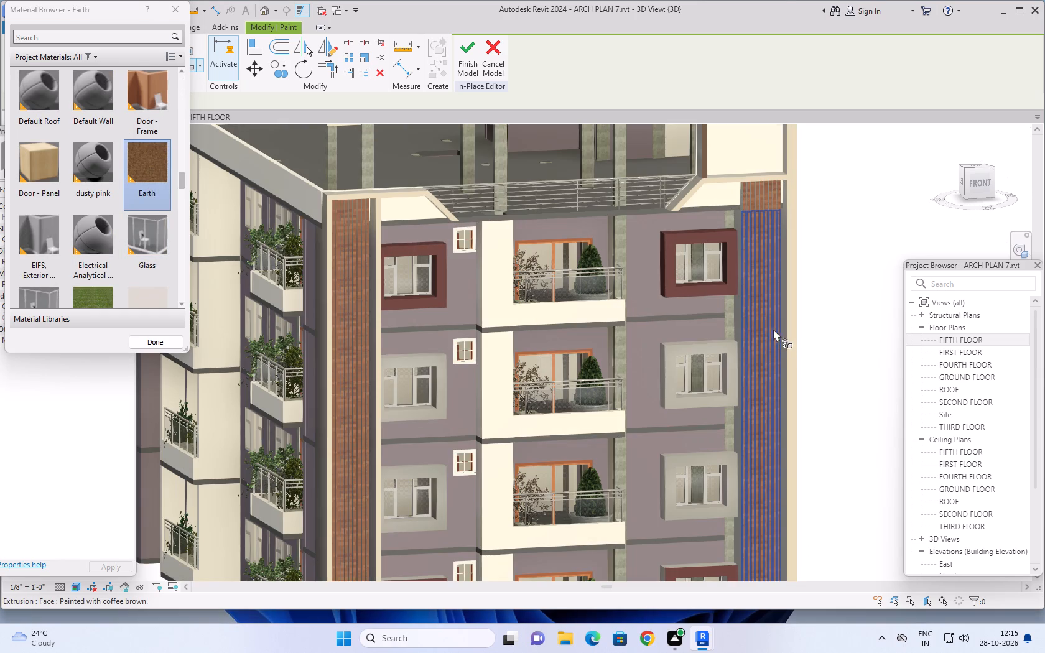
pyautogui.click(762, 320)
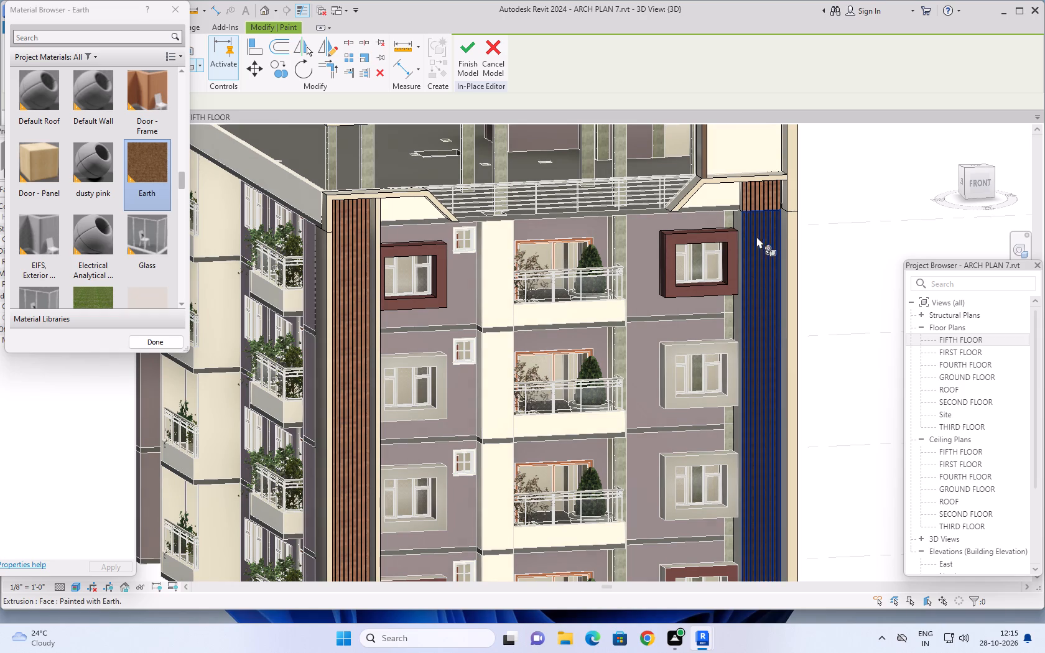
pyautogui.click(761, 203)
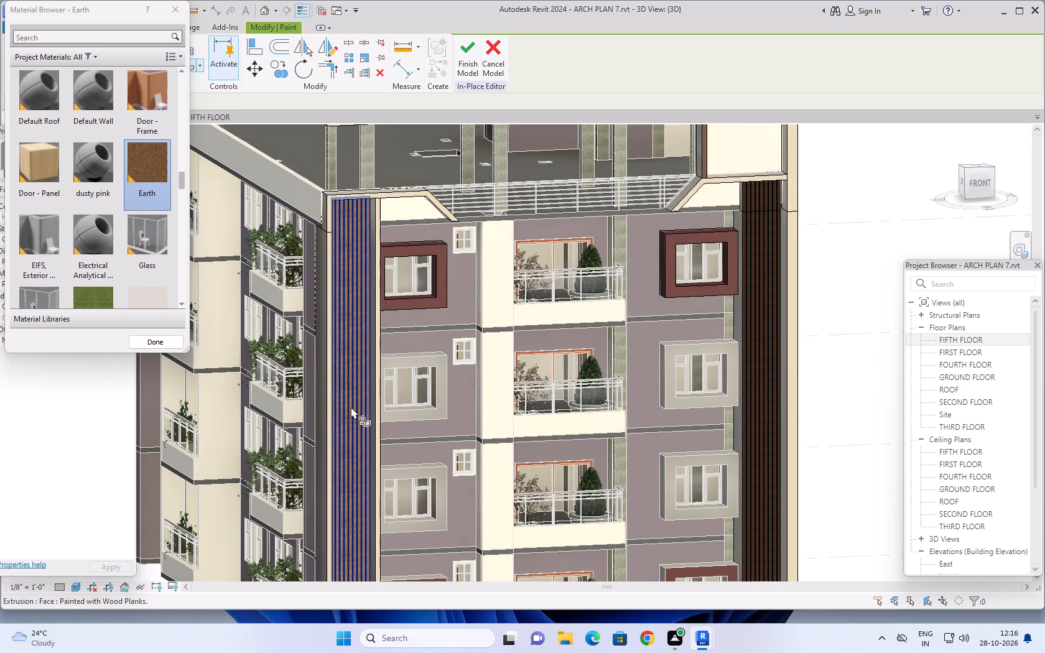
pyautogui.click(351, 407)
pyautogui.scroll(-2, 758, 432)
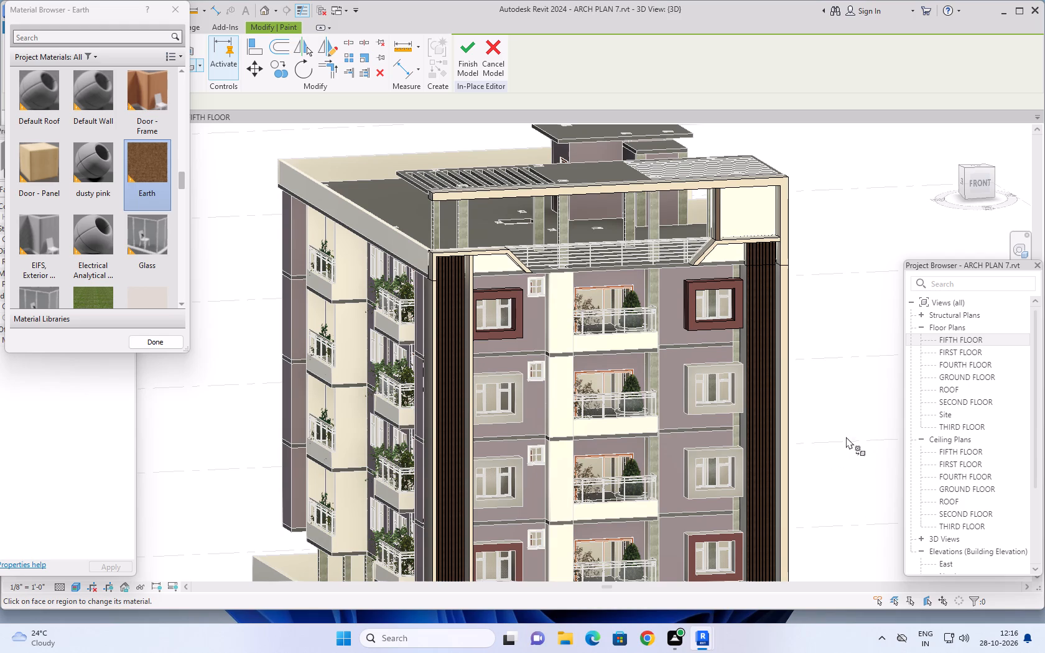
pyautogui.press('Escape')
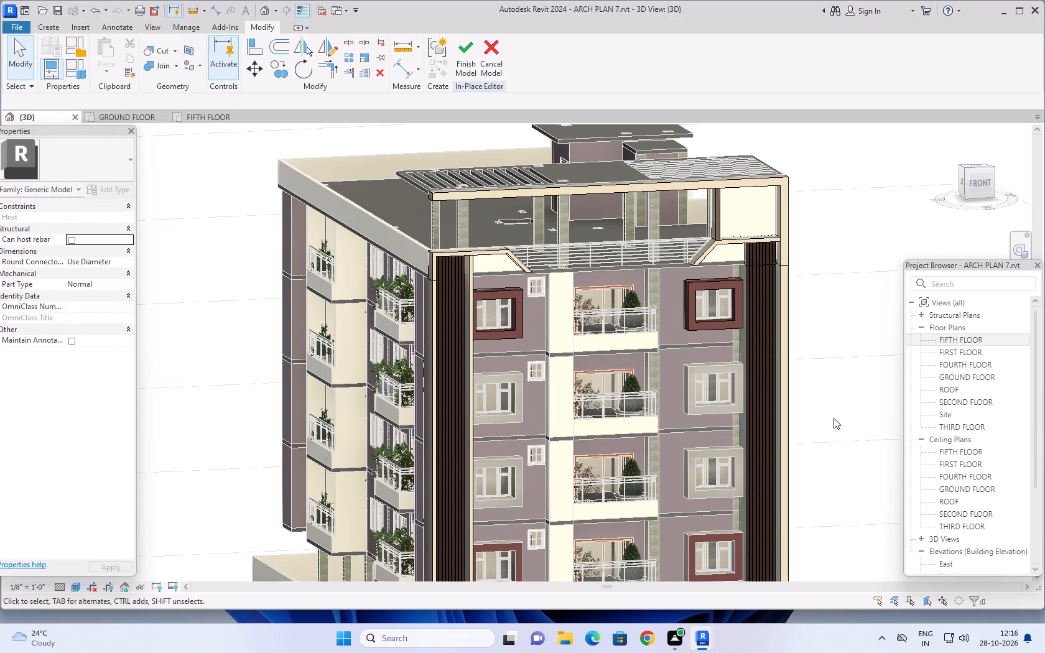
# Examine the building from the front and side to review the repainted framing and slatted panels.
pyautogui.moveTo(826, 399); pyautogui.dragTo(765, 397, button='middle')
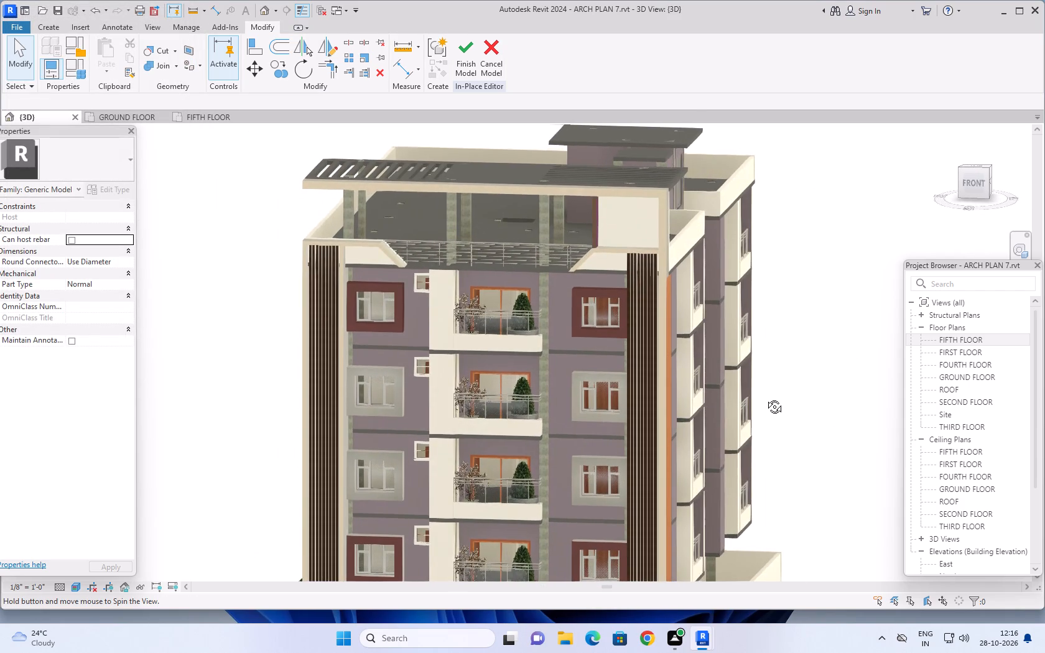
pyautogui.moveTo(765, 397); pyautogui.dragTo(709, 430, button='middle')
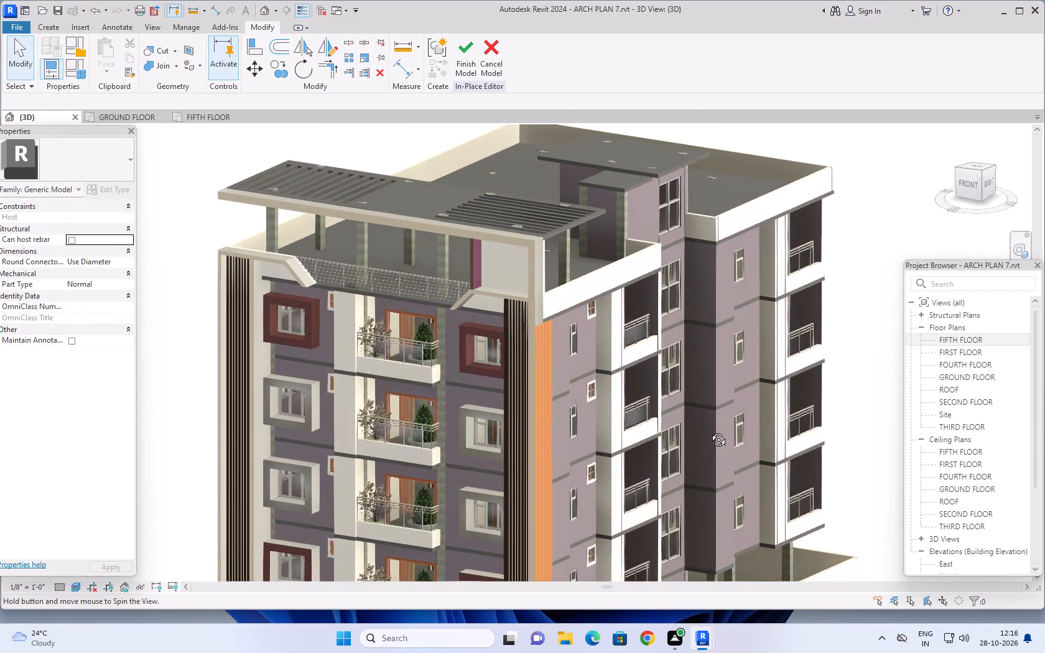
pyautogui.moveTo(709, 430); pyautogui.dragTo(783, 369, button='middle')
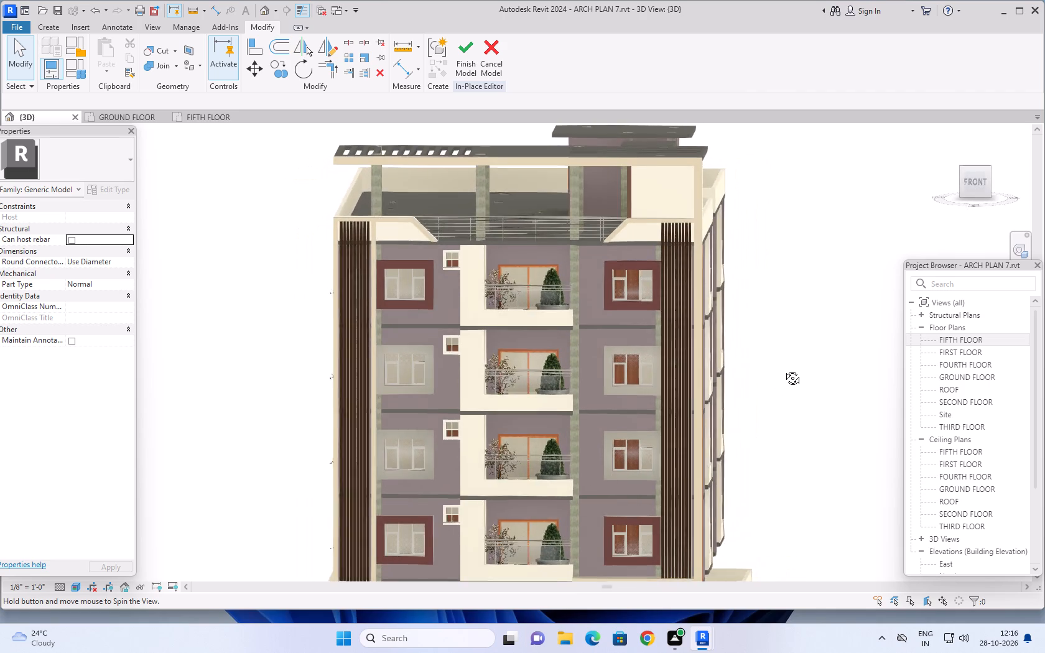
pyautogui.moveTo(783, 369); pyautogui.dragTo(802, 355, button='middle')
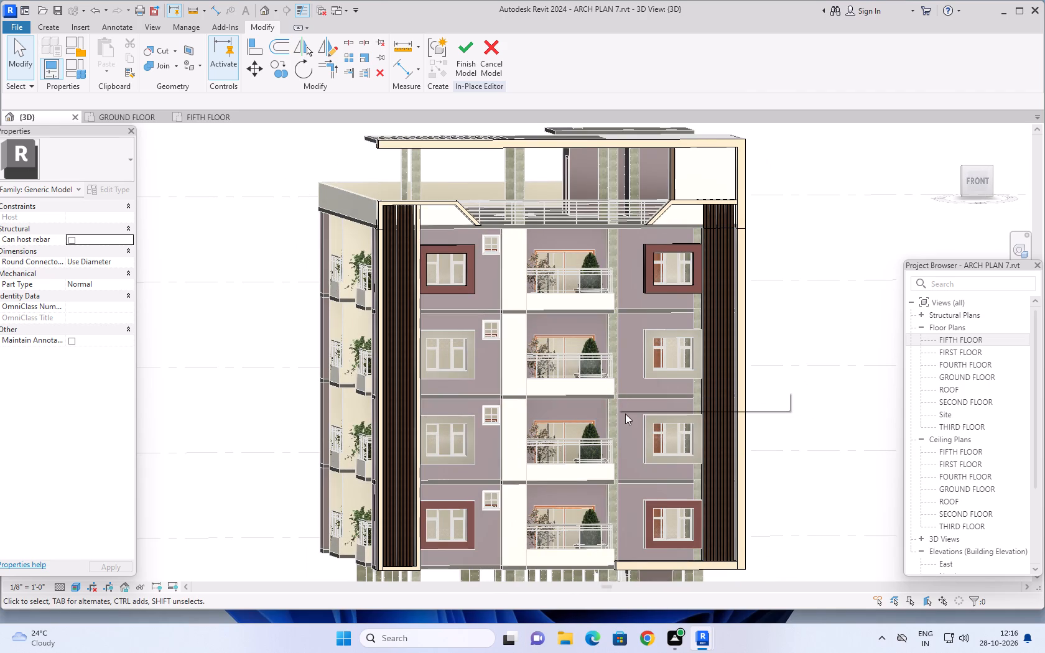
pyautogui.scroll(-2, 847, 402)
pyautogui.moveTo(844, 432); pyautogui.dragTo(840, 428, button='middle')
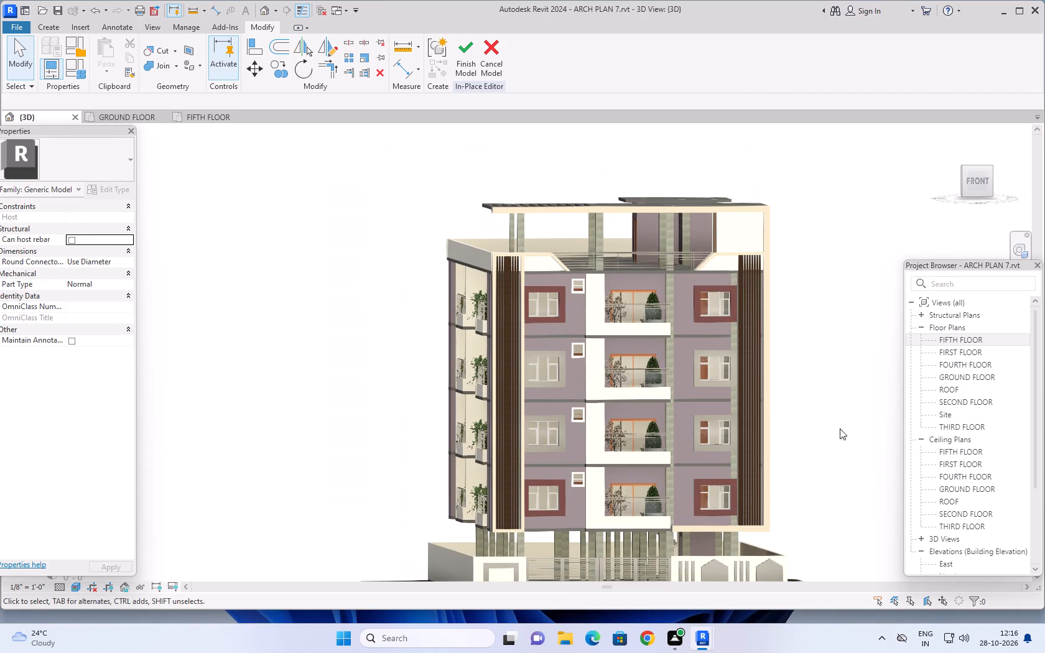
pyautogui.moveTo(840, 428); pyautogui.dragTo(825, 402, button='middle')
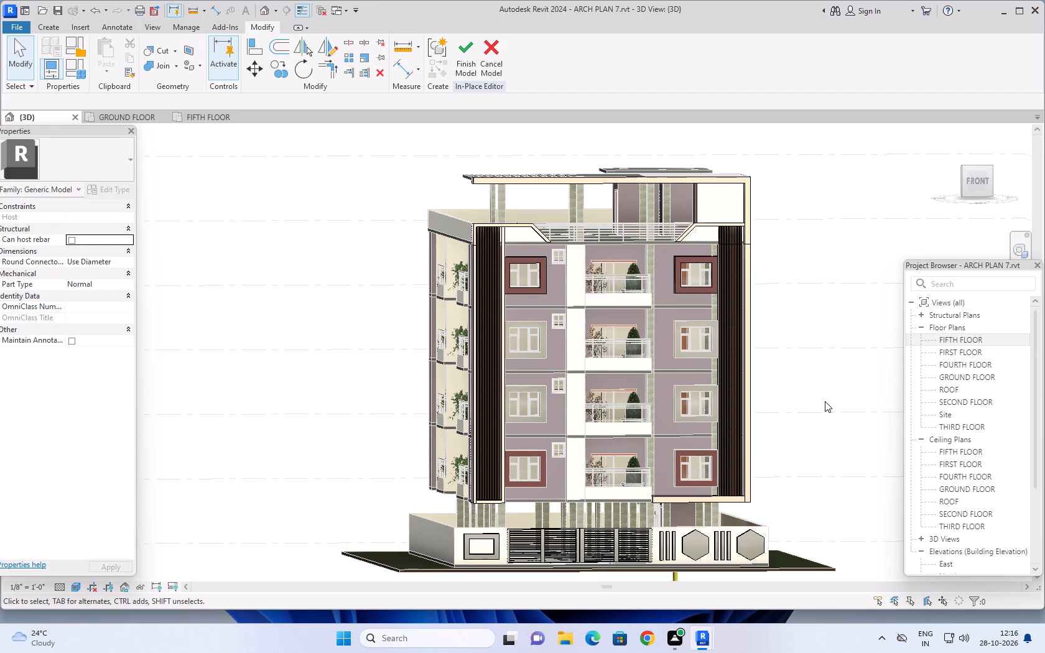
pyautogui.moveTo(829, 389); pyautogui.dragTo(822, 404, button='middle')
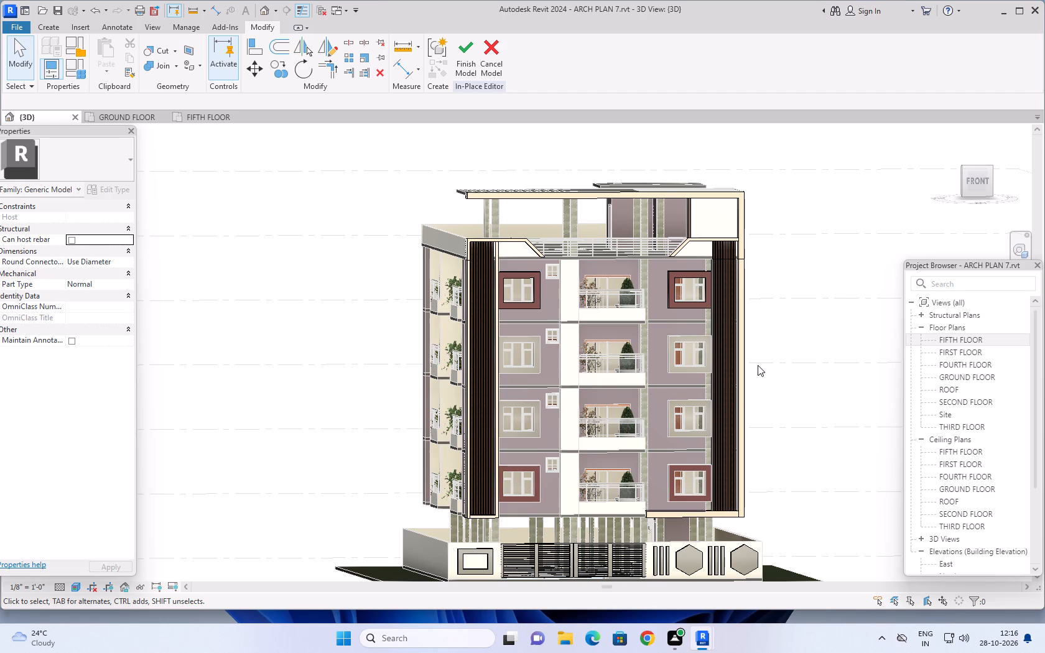
# Paint the vertical slatted panel at the right end of the front facade, including its short upper section, with coffee brown.
pyautogui.click(724, 363)
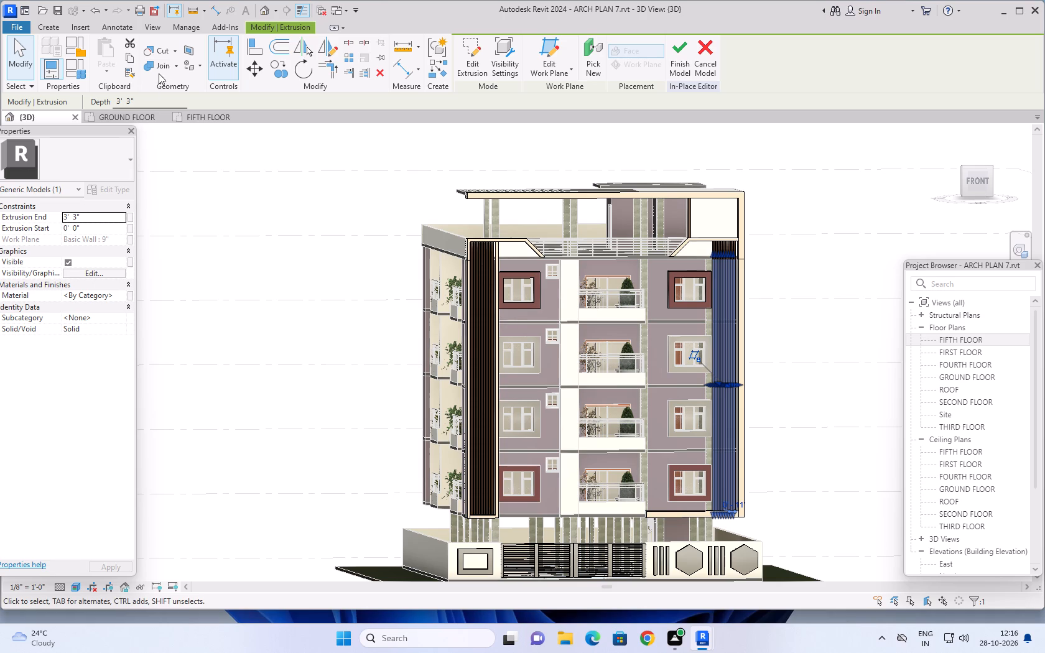
pyautogui.click(188, 65)
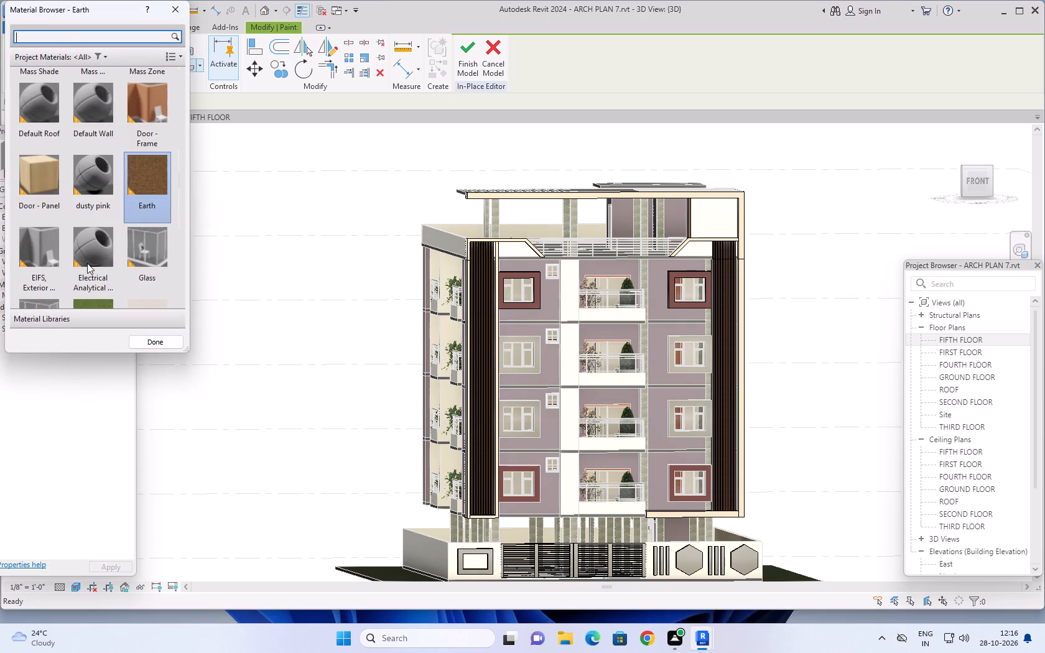
pyautogui.scroll(19, 80, 210)
pyautogui.scroll(-2, 75, 208)
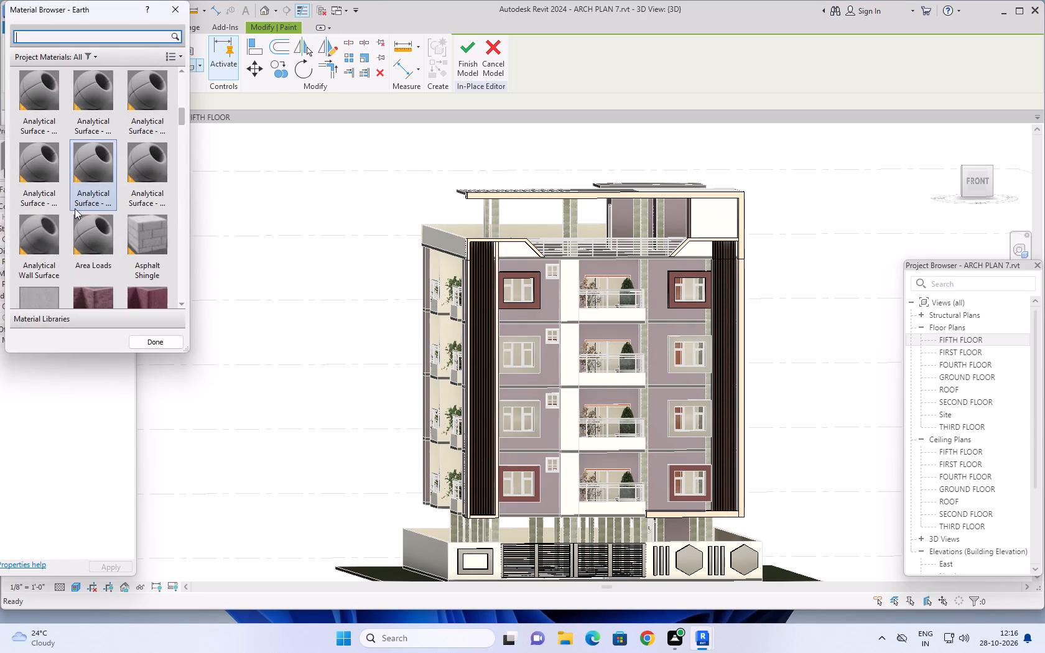
pyautogui.scroll(-1, 75, 208)
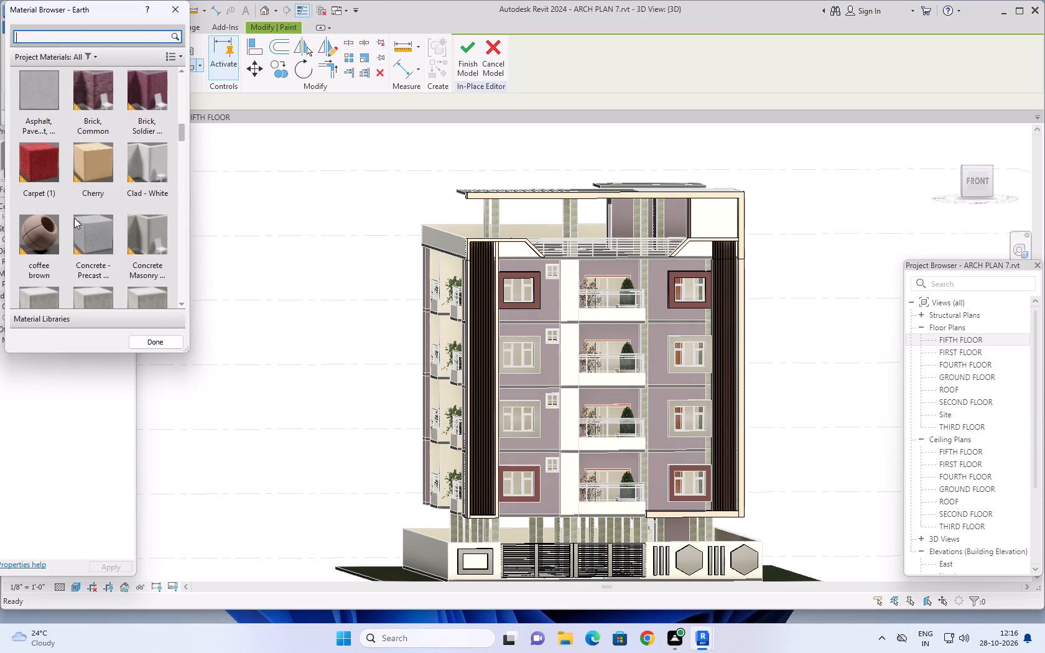
pyautogui.click(46, 235)
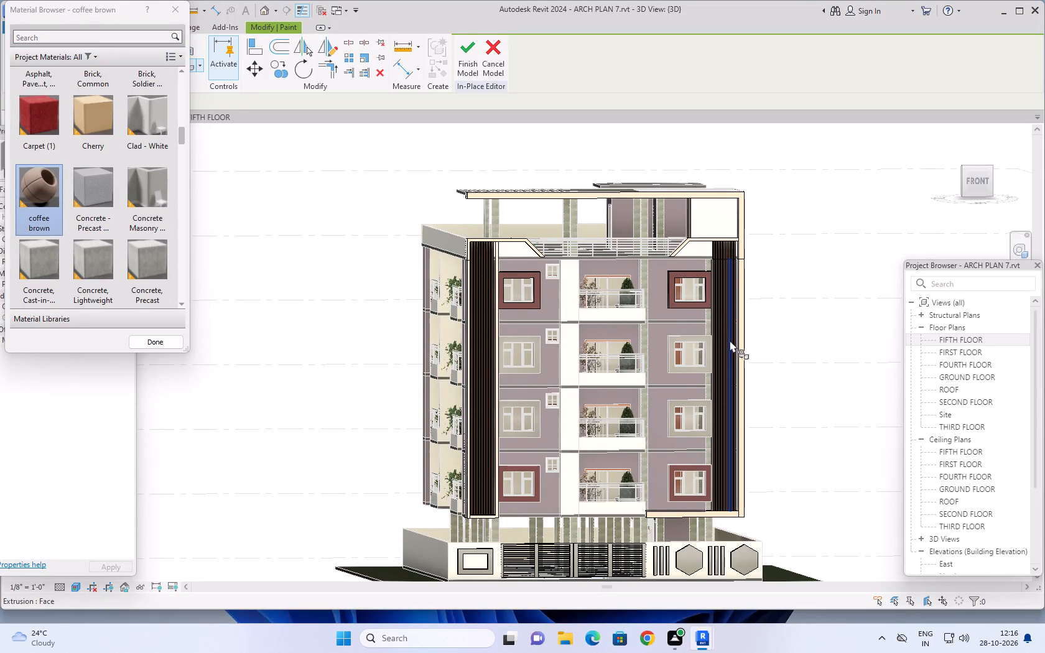
pyautogui.scroll(6, 725, 336)
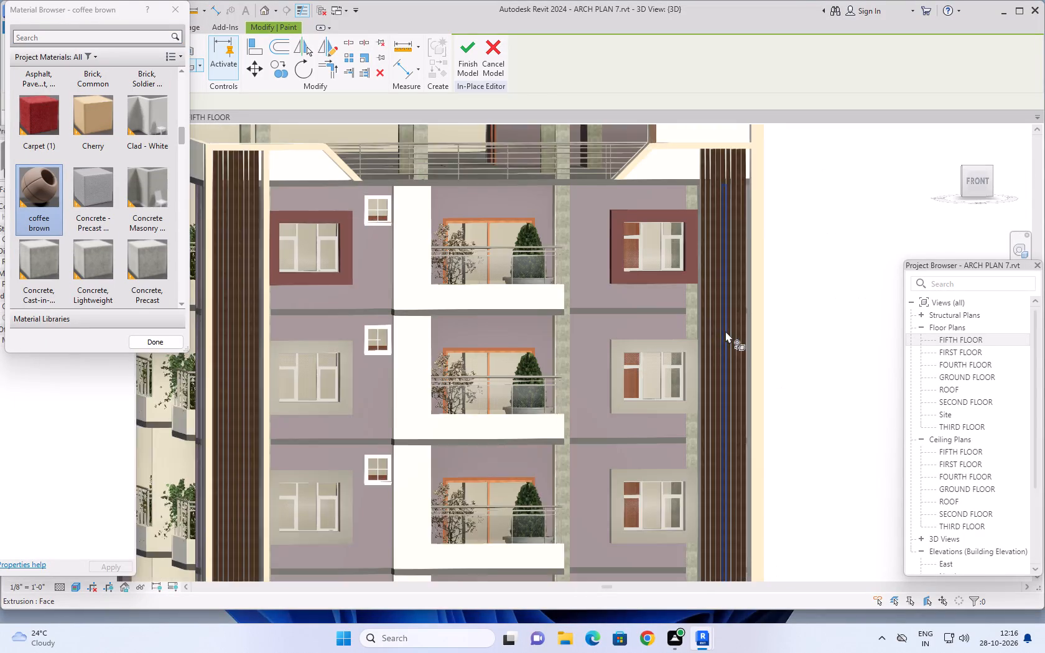
pyautogui.click(720, 332)
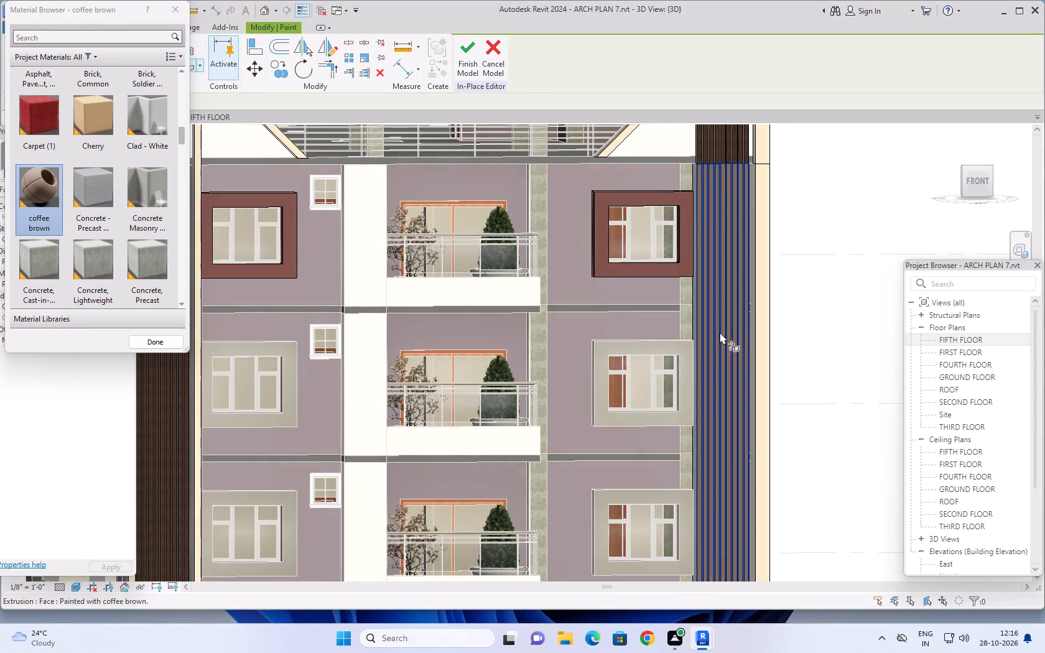
pyautogui.click(717, 155)
# Paint the vertical slatted panel at the left end of the front facade with coffee brown.
pyautogui.scroll(-6, 738, 420)
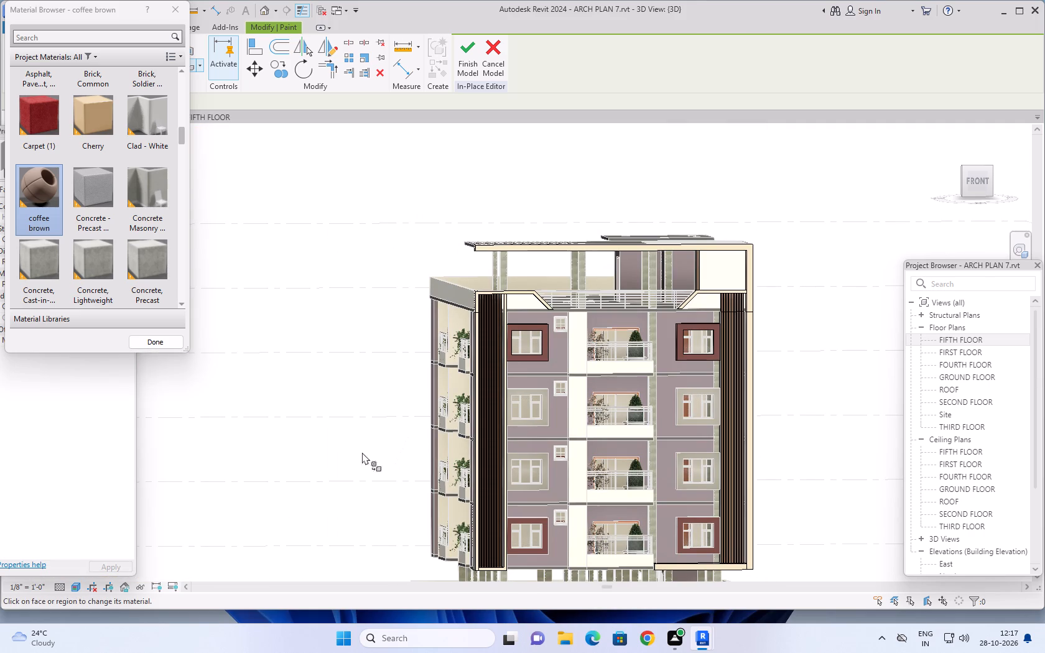
pyautogui.keyDown('shift'); pyautogui.moveTo(330, 465); pyautogui.dragTo(345, 489, button='middle'); pyautogui.keyUp('shift')
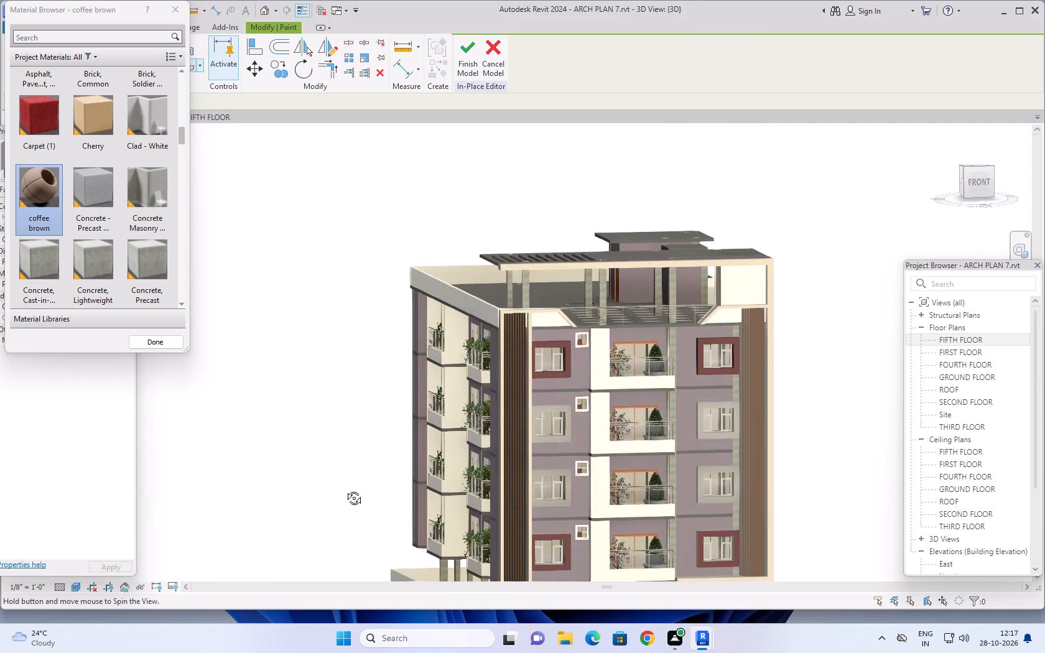
pyautogui.keyDown('shift'); pyautogui.moveTo(345, 489); pyautogui.dragTo(363, 492, button='middle'); pyautogui.keyUp('shift')
pyautogui.scroll(5, 516, 440)
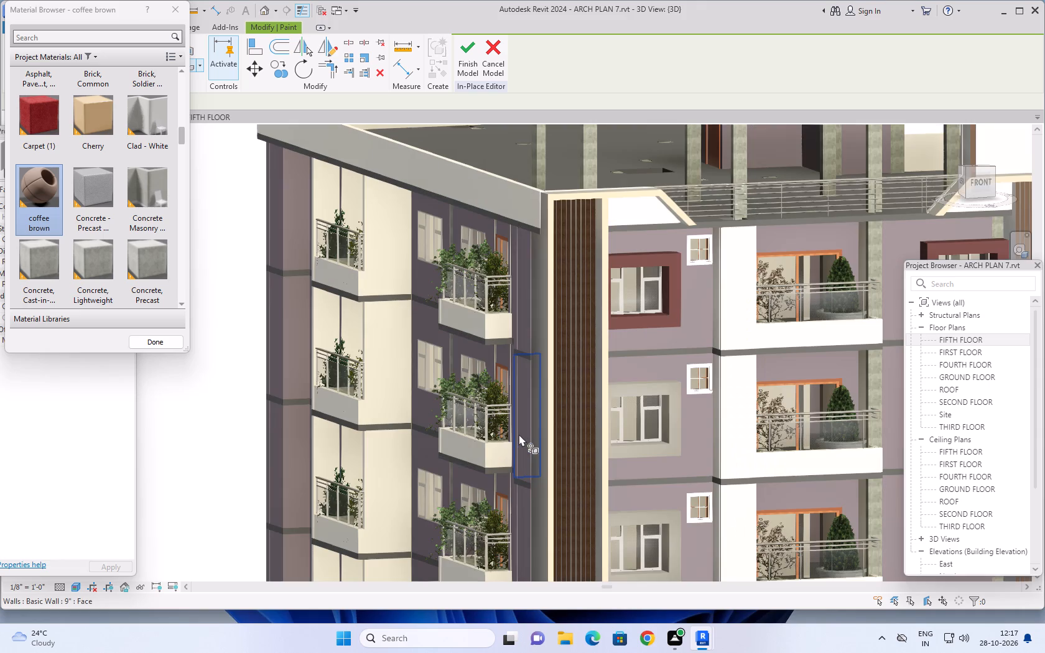
pyautogui.click(571, 414)
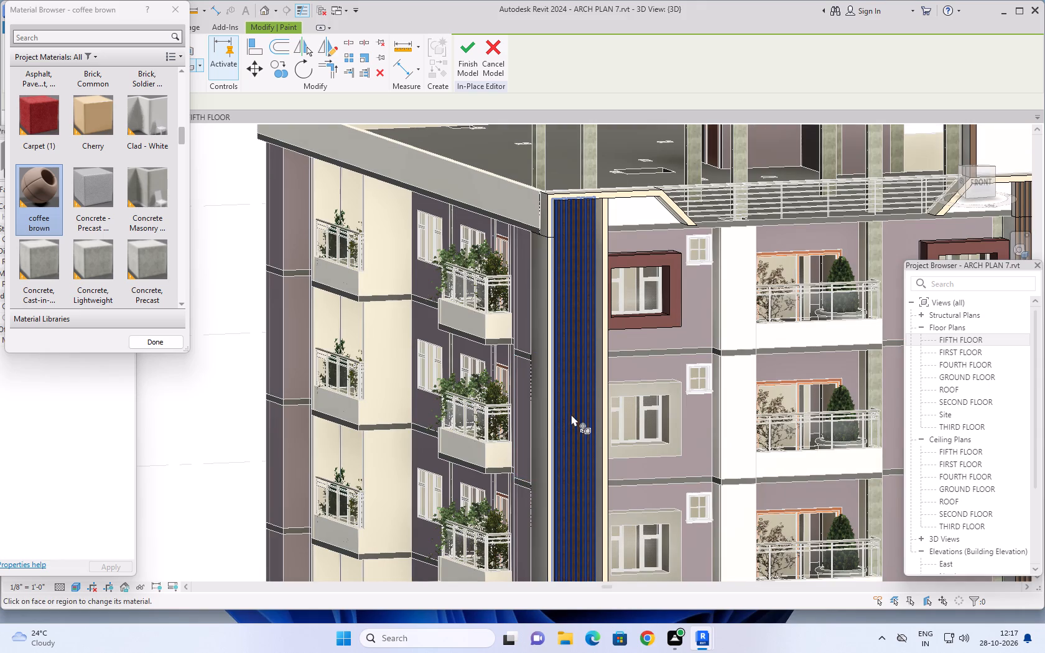
# Examine the building from the front, left side and back to review the recoloured slatted panels and remaining unpainted frame faces.
pyautogui.scroll(-8, 571, 414)
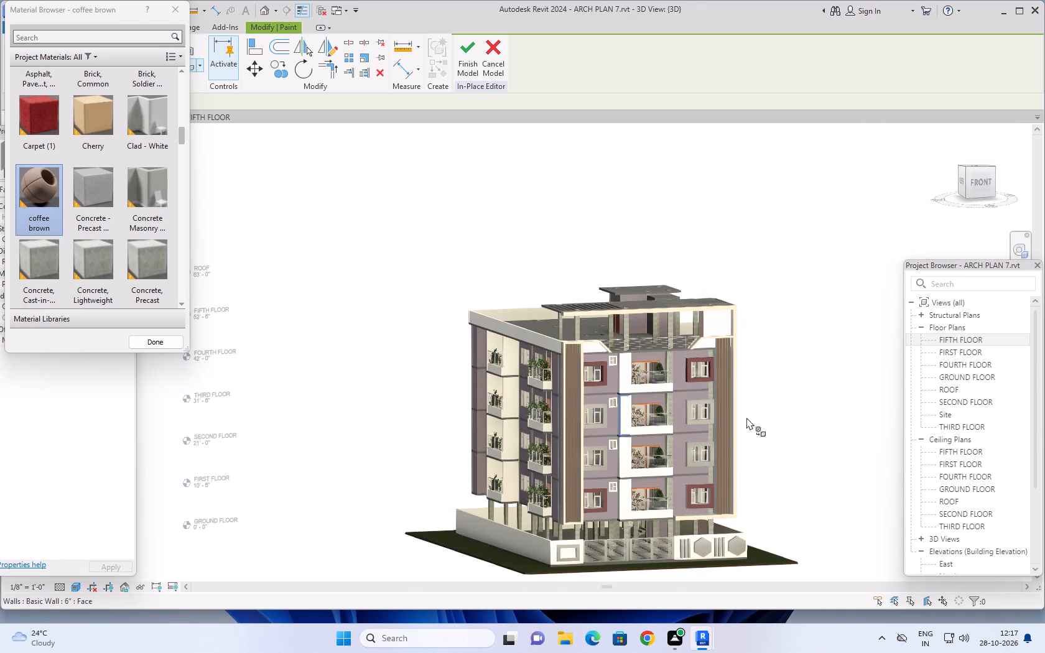
pyautogui.moveTo(769, 422); pyautogui.dragTo(719, 414, button='middle')
pyautogui.keyDown('shift'); pyautogui.moveTo(734, 417); pyautogui.dragTo(741, 414, button='middle'); pyautogui.keyUp('shift')
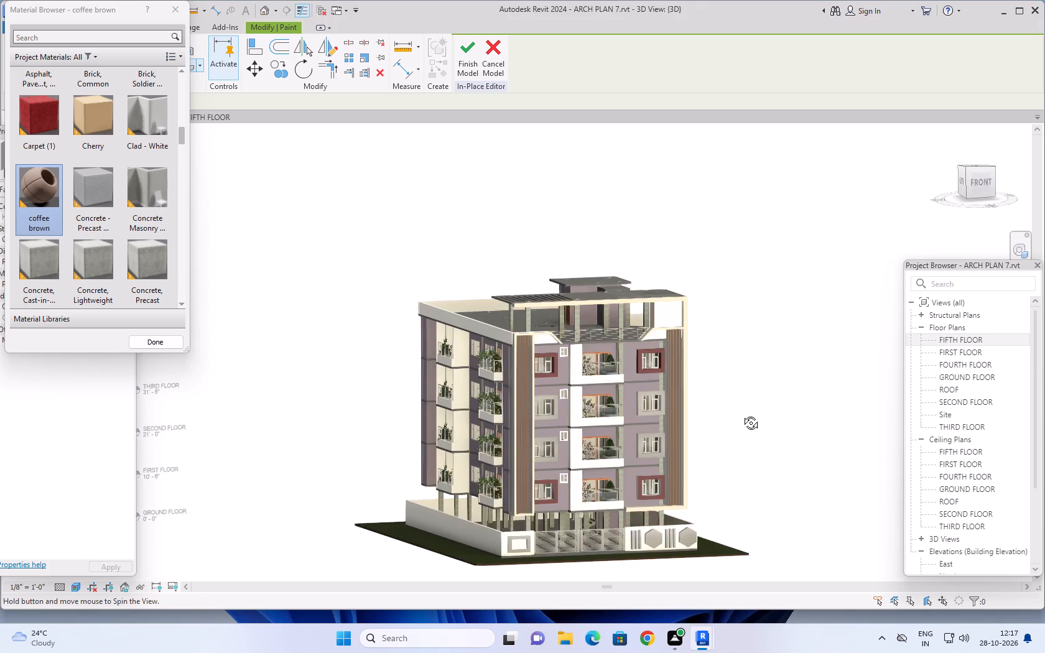
pyautogui.keyDown('shift'); pyautogui.moveTo(741, 414); pyautogui.dragTo(759, 443, button='middle'); pyautogui.keyUp('shift')
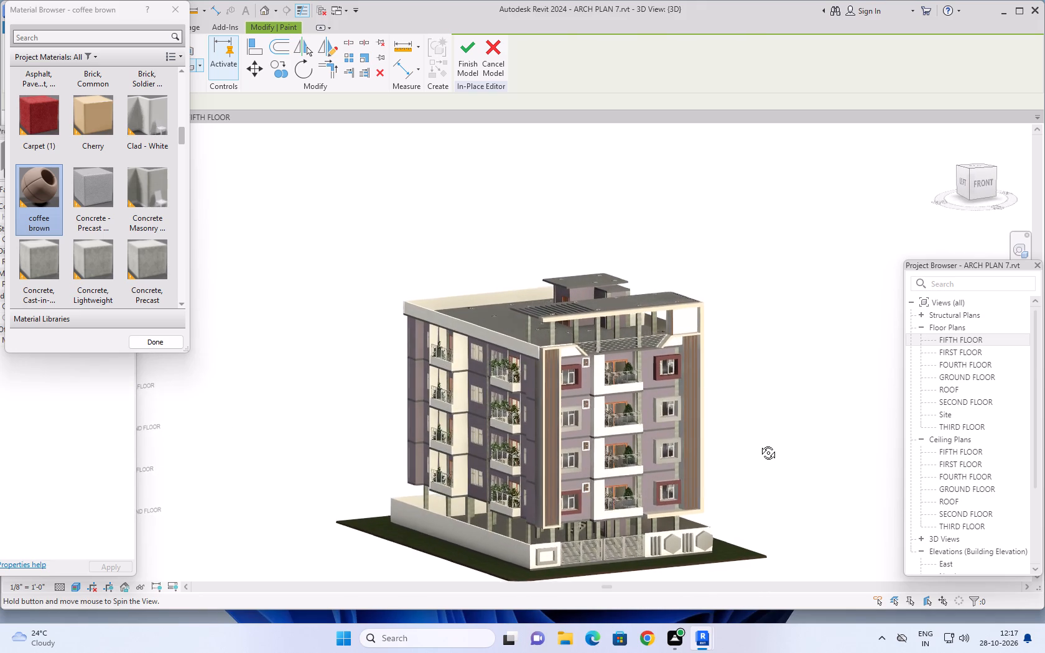
pyautogui.keyDown('shift'); pyautogui.moveTo(759, 443); pyautogui.dragTo(763, 479, button='middle'); pyautogui.keyUp('shift')
pyautogui.scroll(6, 575, 408)
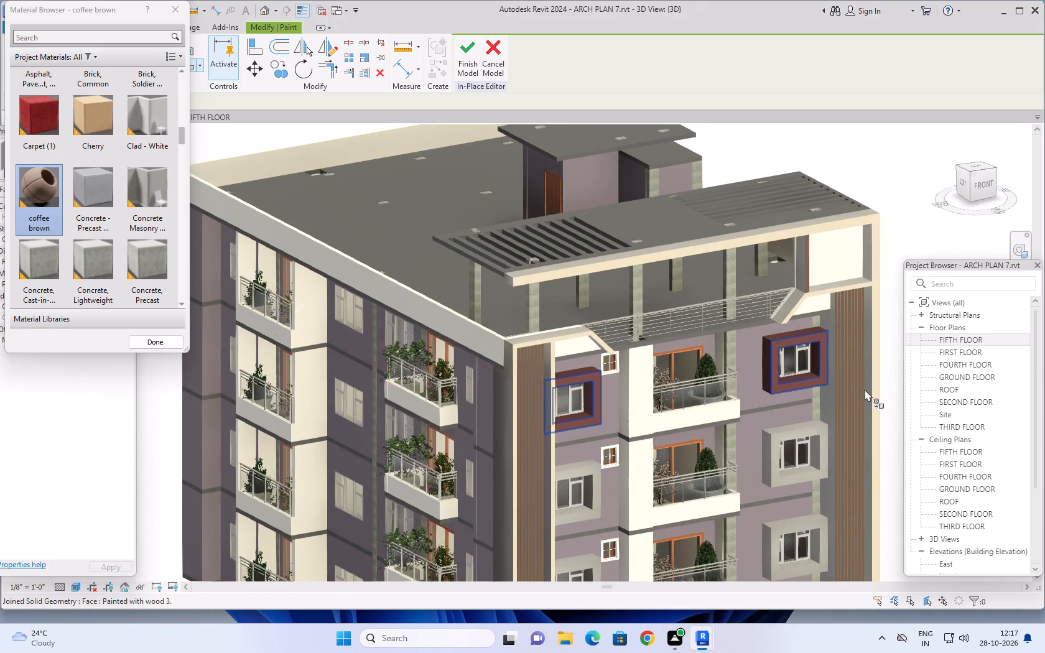
pyautogui.scroll(-3, 845, 397)
pyautogui.scroll(-1, 318, 397)
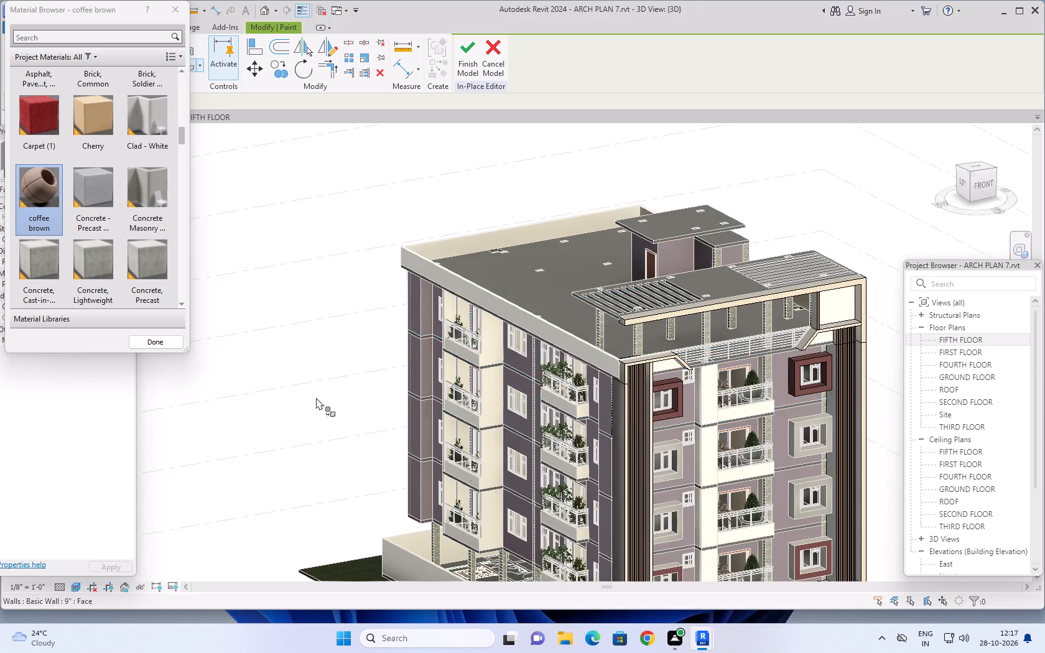
pyautogui.moveTo(304, 395); pyautogui.dragTo(438, 392, button='middle')
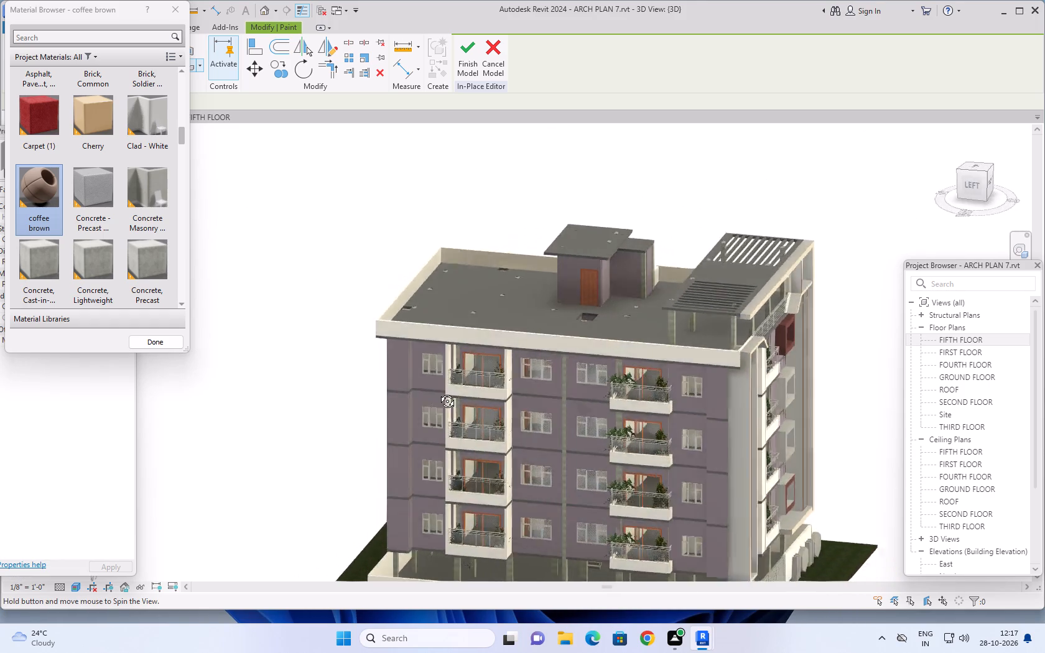
pyautogui.moveTo(438, 392); pyautogui.dragTo(638, 383, button='middle')
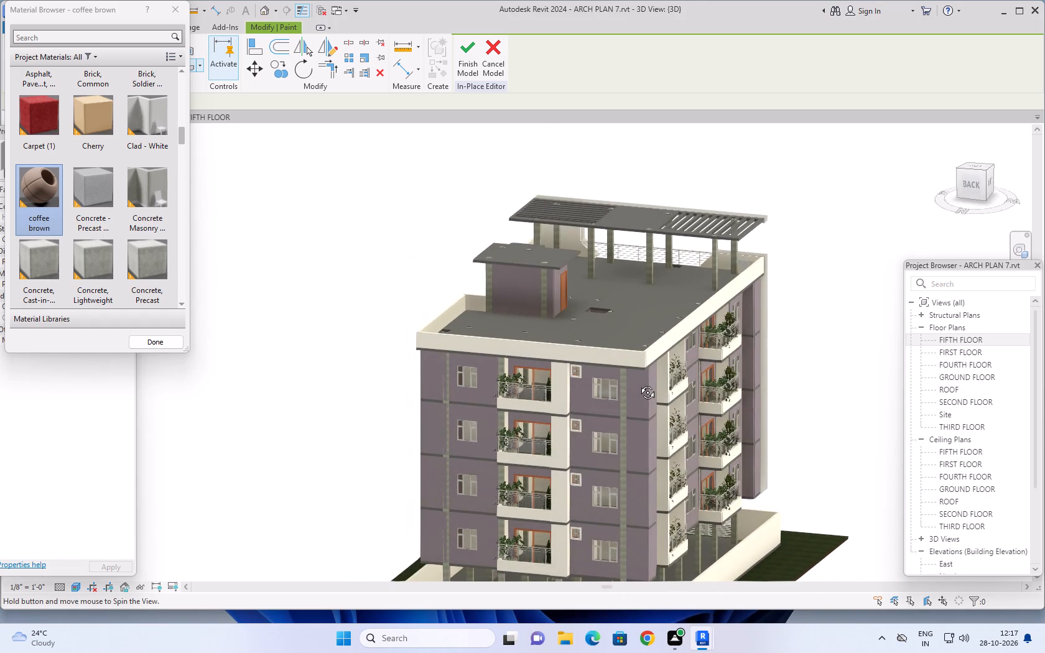
pyautogui.moveTo(638, 383); pyautogui.dragTo(446, 402, button='middle')
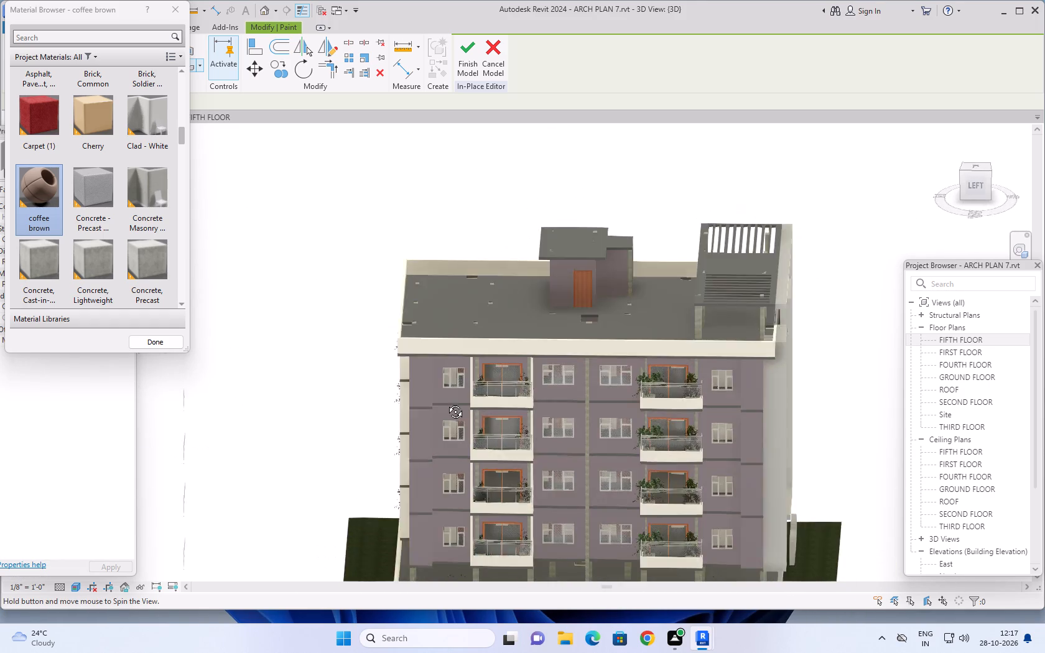
pyautogui.moveTo(446, 402); pyautogui.dragTo(426, 372, button='middle')
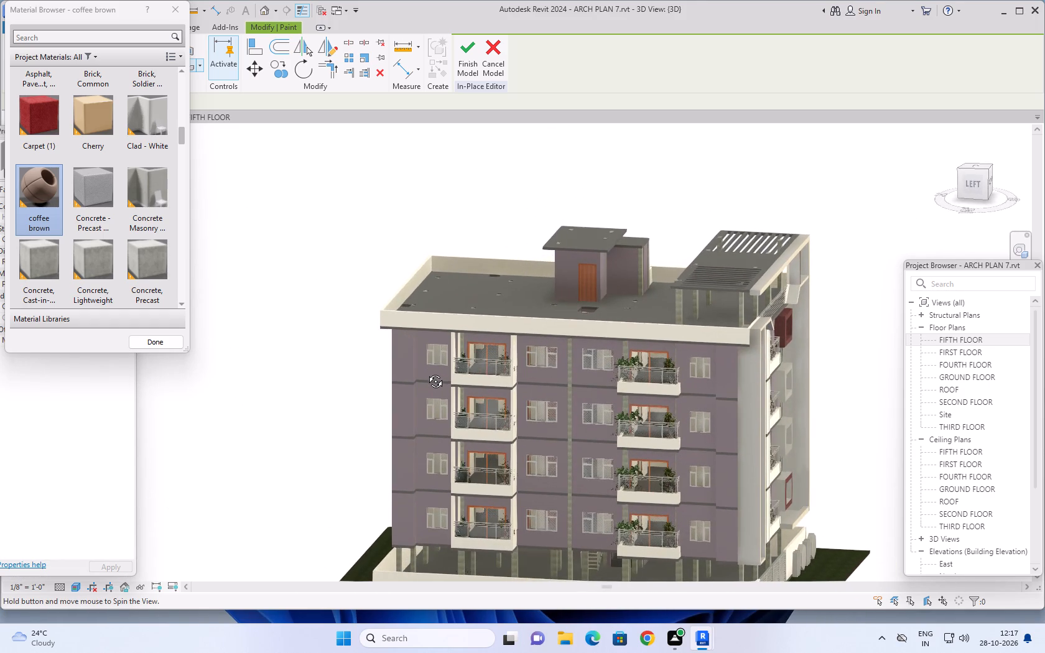
pyautogui.moveTo(426, 372); pyautogui.dragTo(361, 391, button='middle')
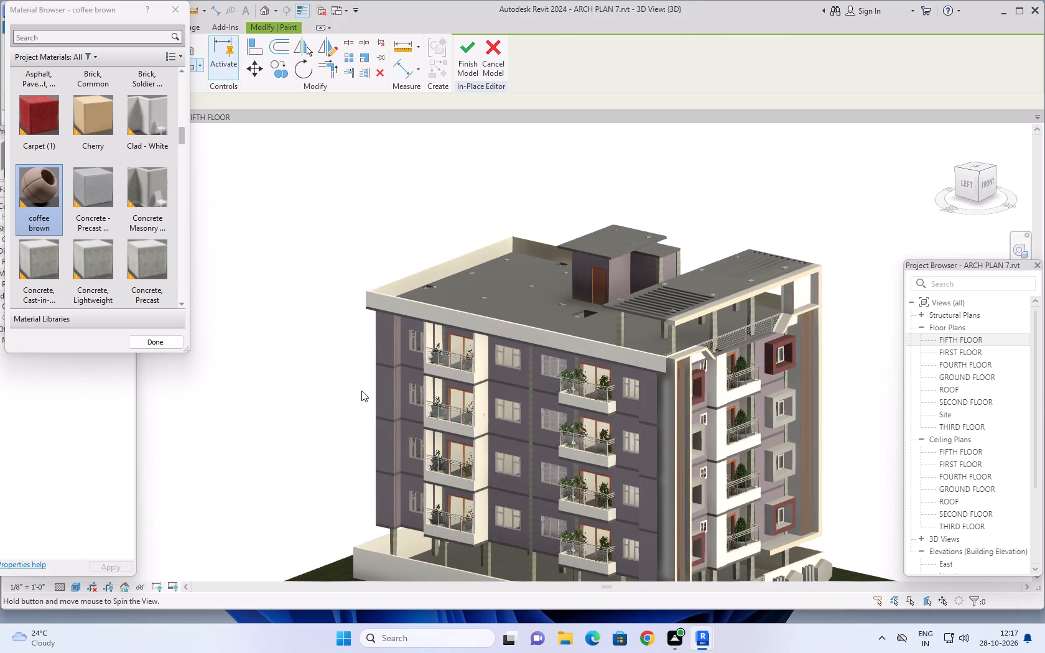
# Paint the outer side face, its short upper section and the inner side face of the left slatted panel's frame with 9" wall.
pyautogui.scroll(3, 850, 394)
pyautogui.moveTo(840, 377); pyautogui.dragTo(845, 403, button='middle')
pyautogui.moveTo(844, 417); pyautogui.dragTo(835, 368, button='middle')
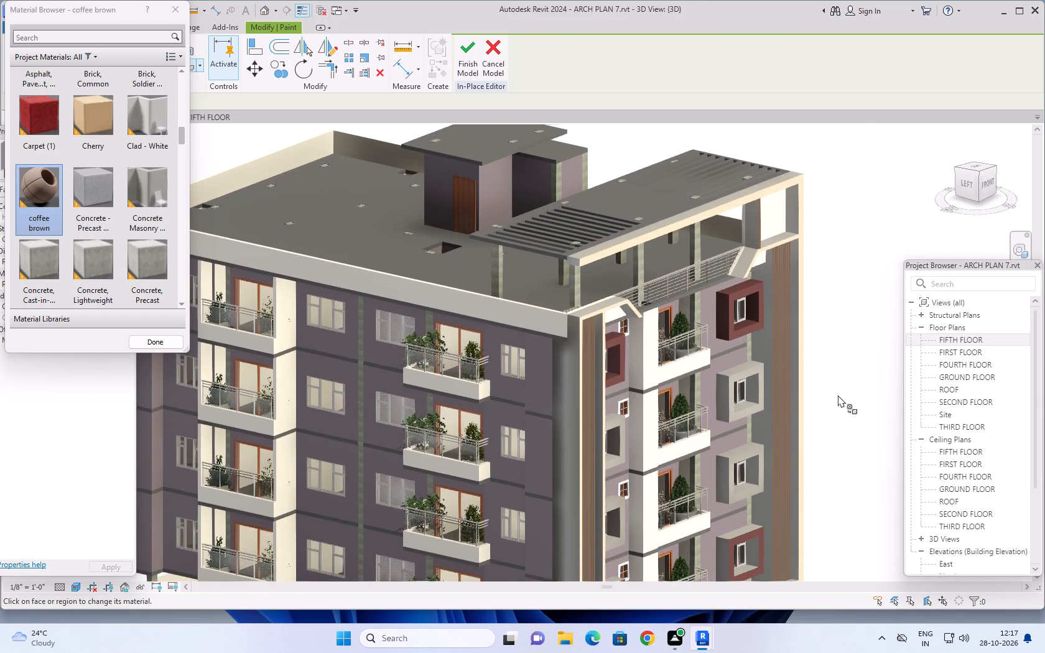
pyautogui.scroll(2, 824, 407)
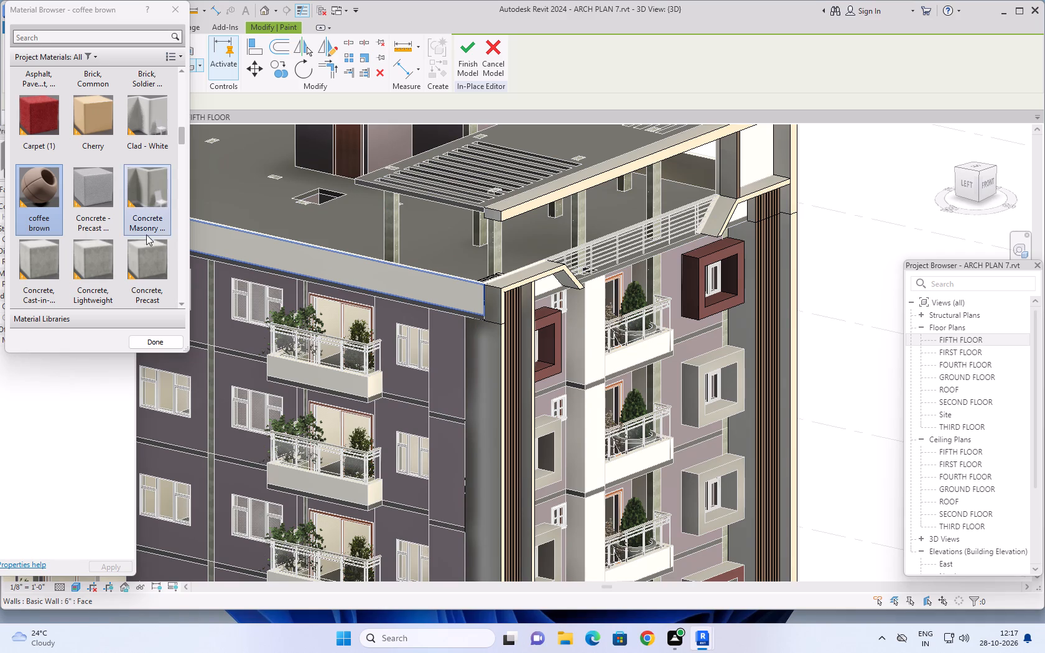
pyautogui.scroll(13, 140, 234)
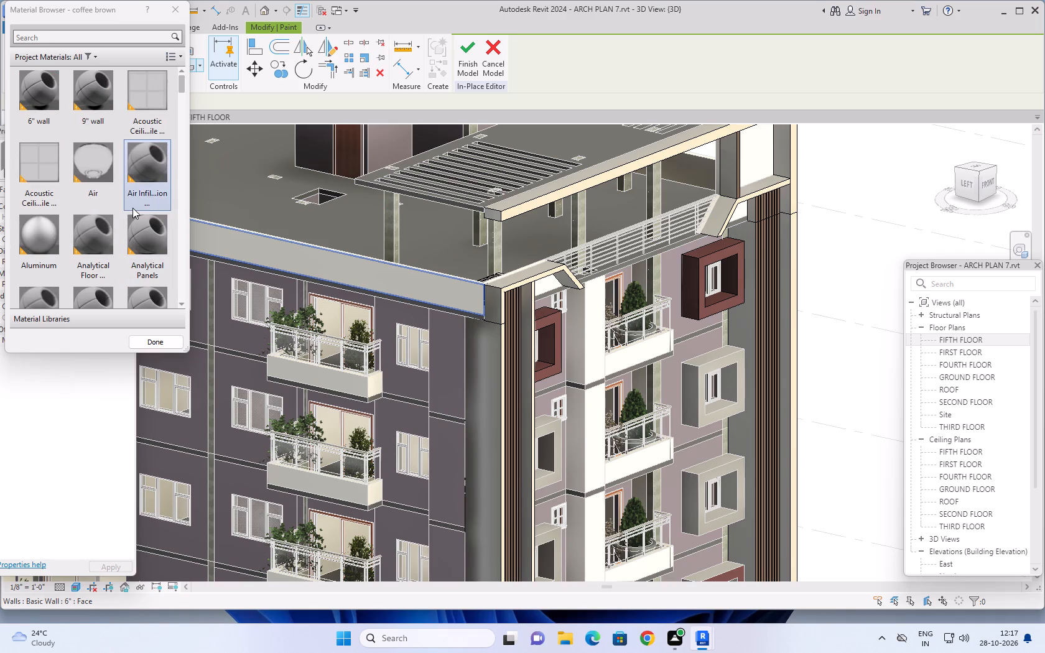
pyautogui.click(82, 95)
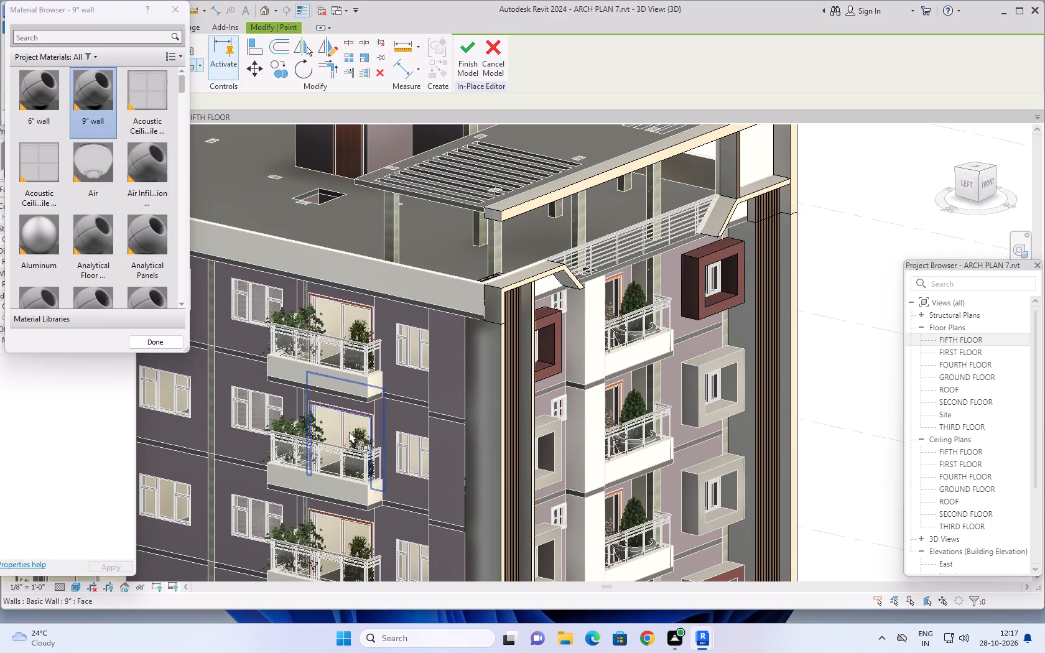
pyautogui.click(479, 416)
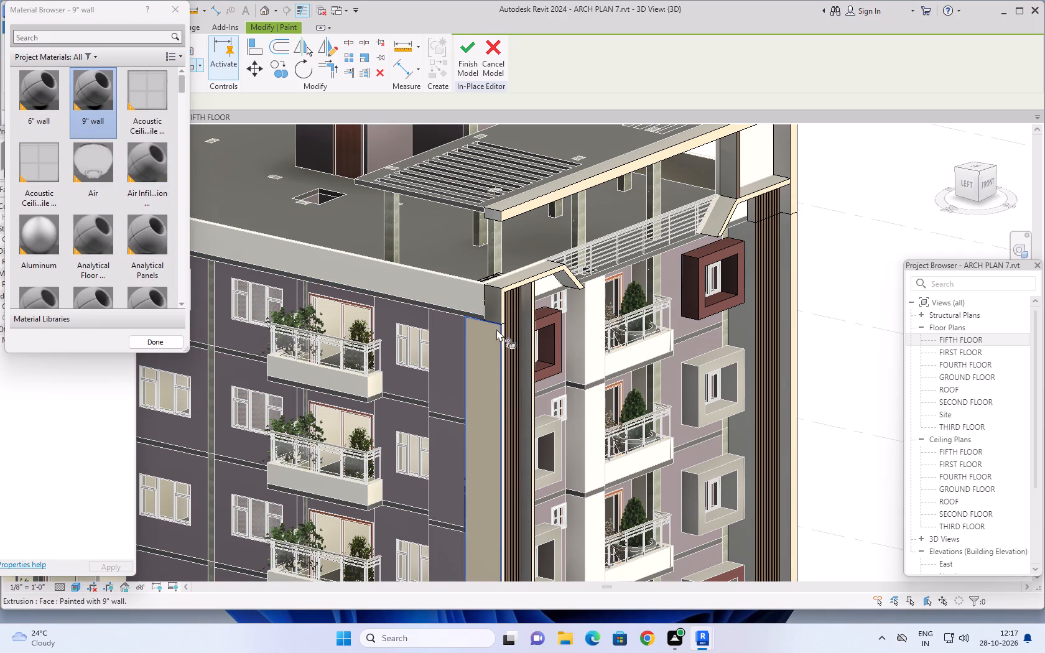
pyautogui.click(496, 307)
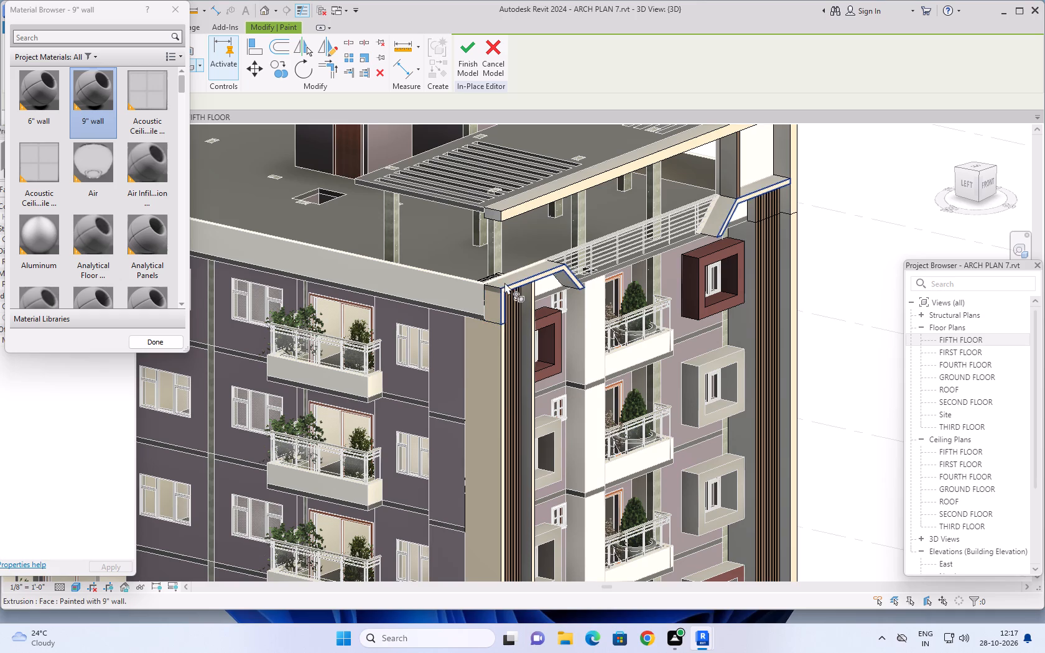
pyautogui.scroll(6, 526, 349)
pyautogui.click(526, 349)
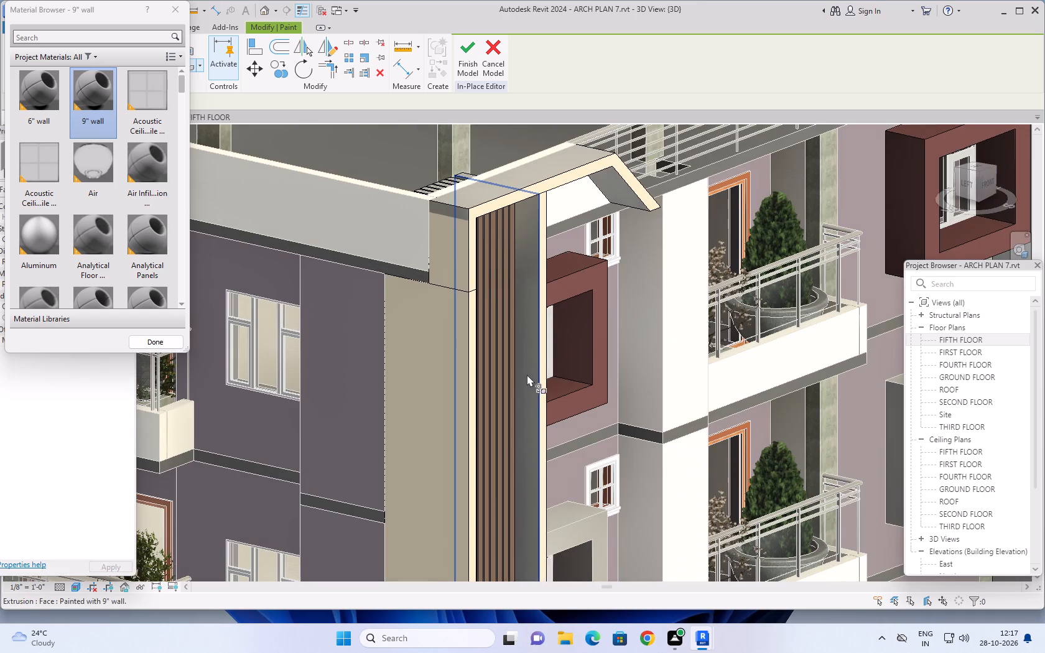
# Paint the side faces of the frame flanking the right slatted panel, including their short upper sections, with 9" wall.
pyautogui.scroll(-4, 533, 397)
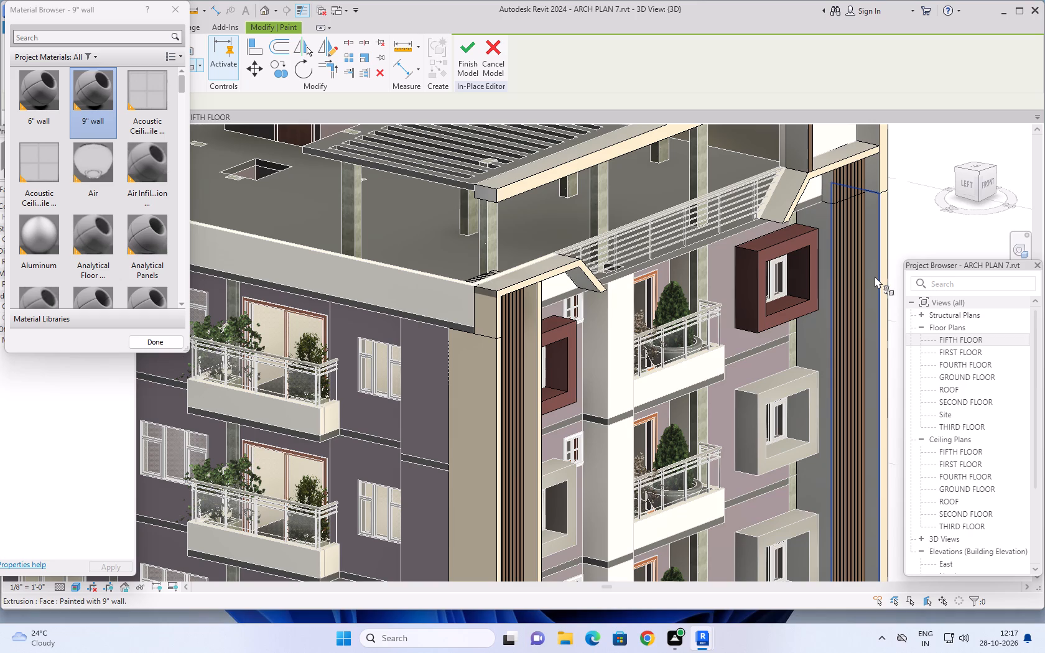
pyautogui.click(875, 276)
pyautogui.click(873, 176)
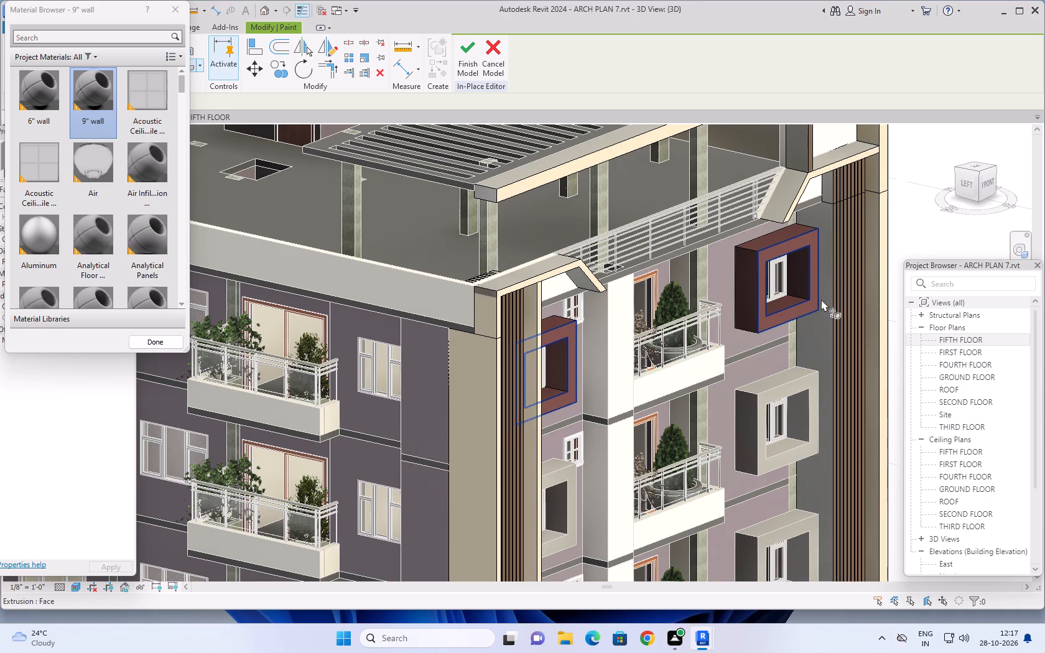
pyautogui.click(819, 333)
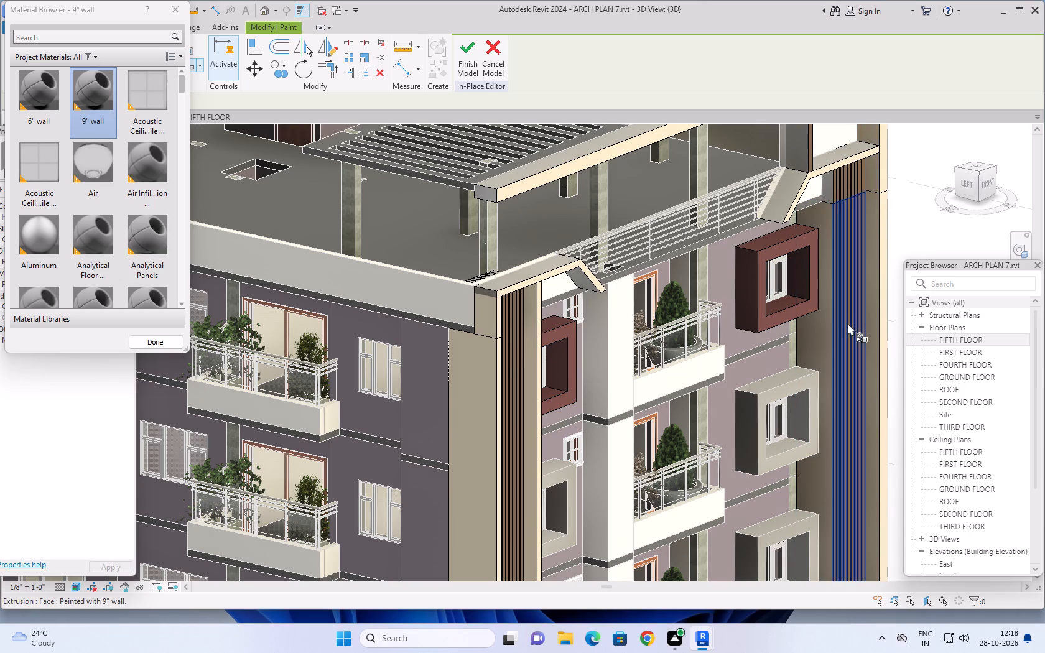
pyautogui.scroll(-1, 880, 327)
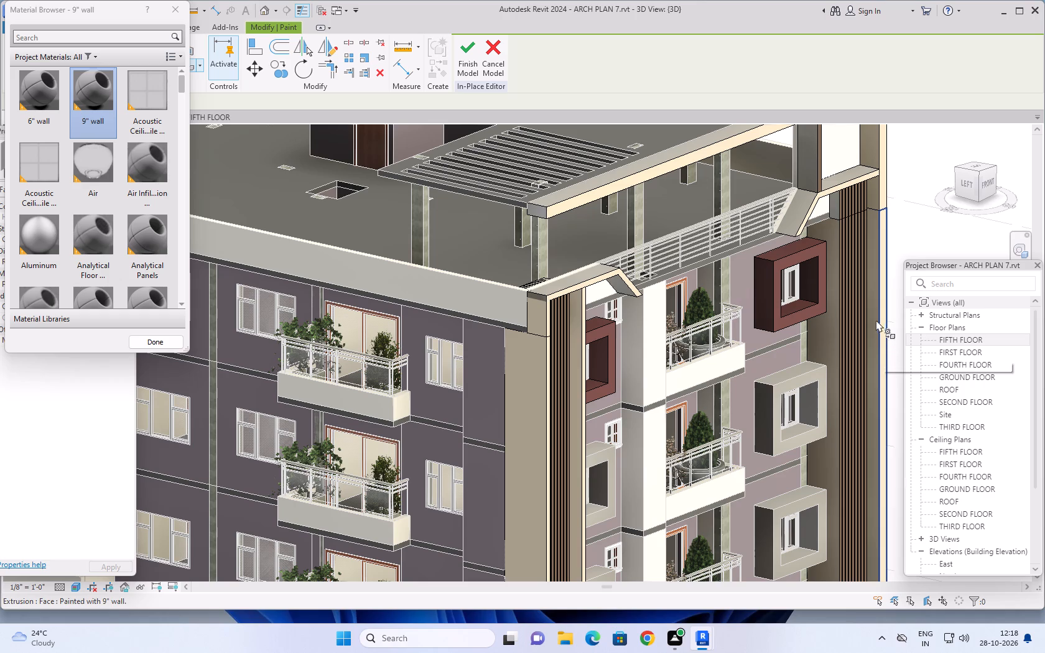
pyautogui.scroll(5, 833, 214)
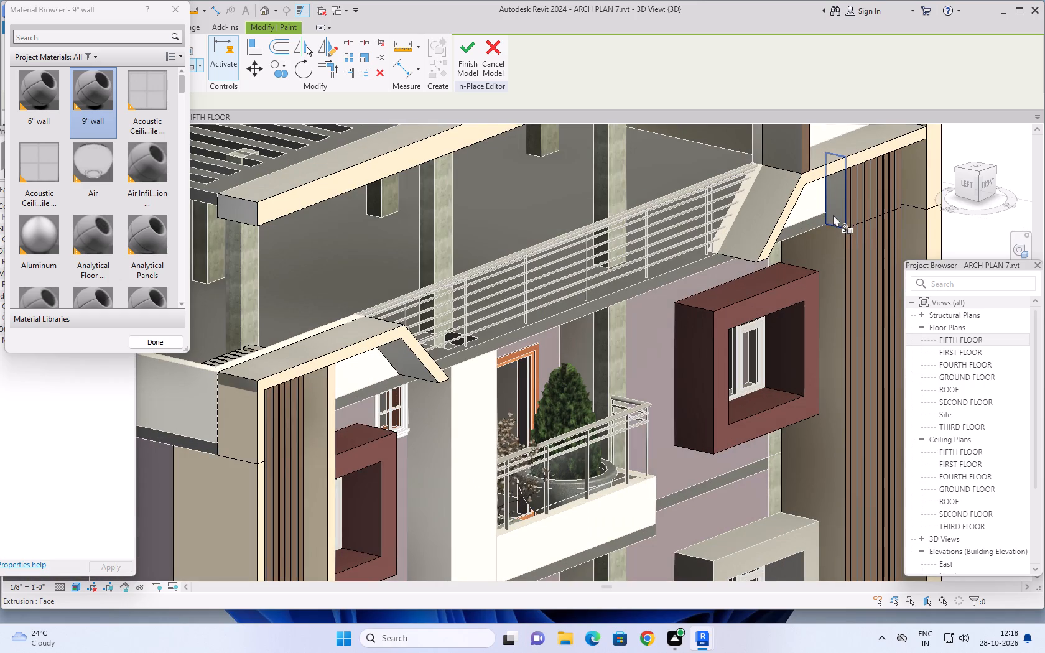
pyautogui.click(833, 213)
pyautogui.scroll(-1, 817, 290)
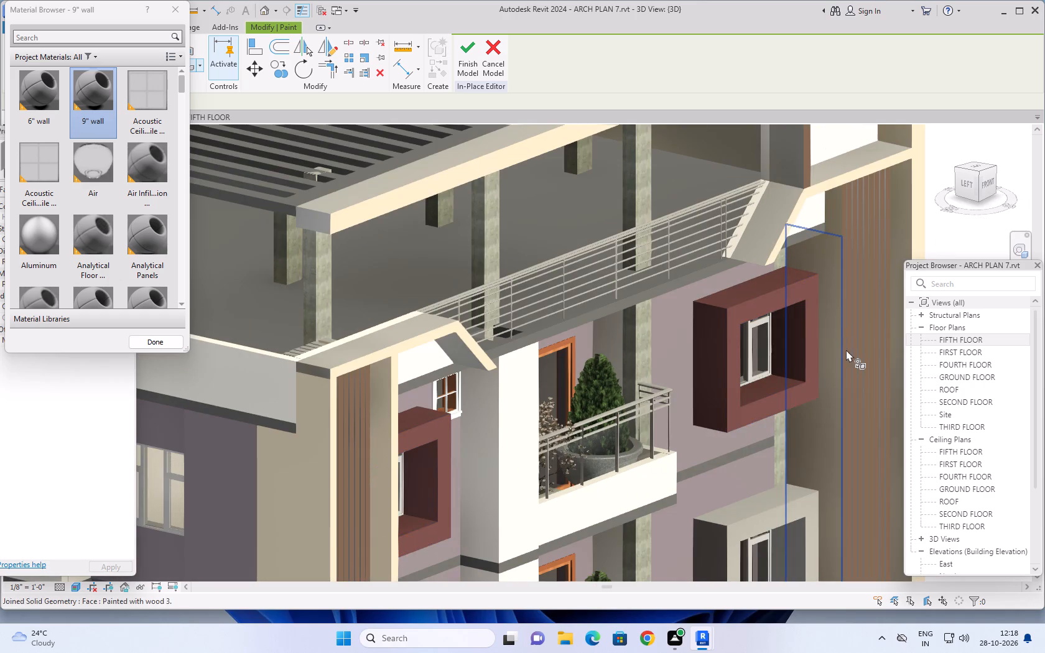
pyautogui.scroll(-2, 841, 355)
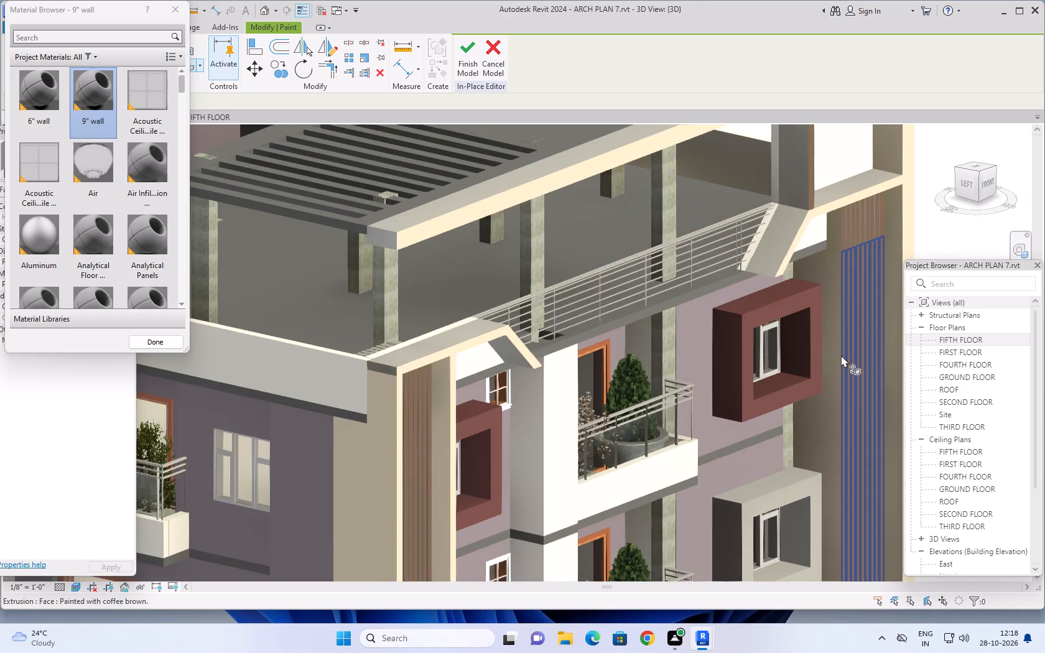
# Paint the top face of the long roof-level beam above the front facade with 9" wall.
pyautogui.scroll(-3, 863, 375)
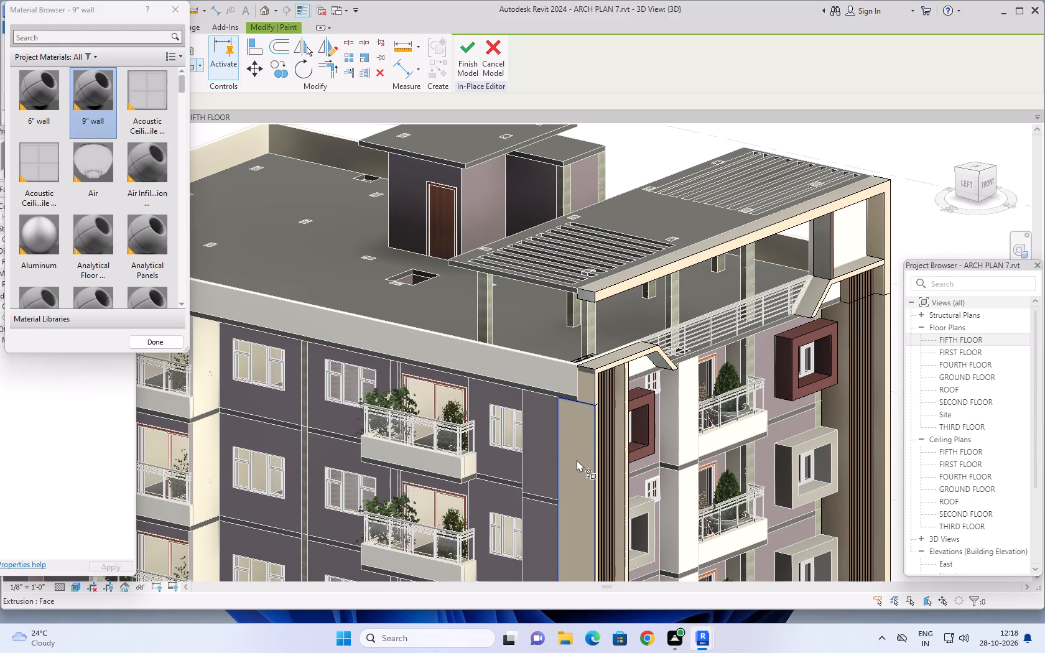
pyautogui.keyDown('shift'); pyautogui.moveTo(576, 460); pyautogui.dragTo(477, 430, button='middle'); pyautogui.keyUp('shift')
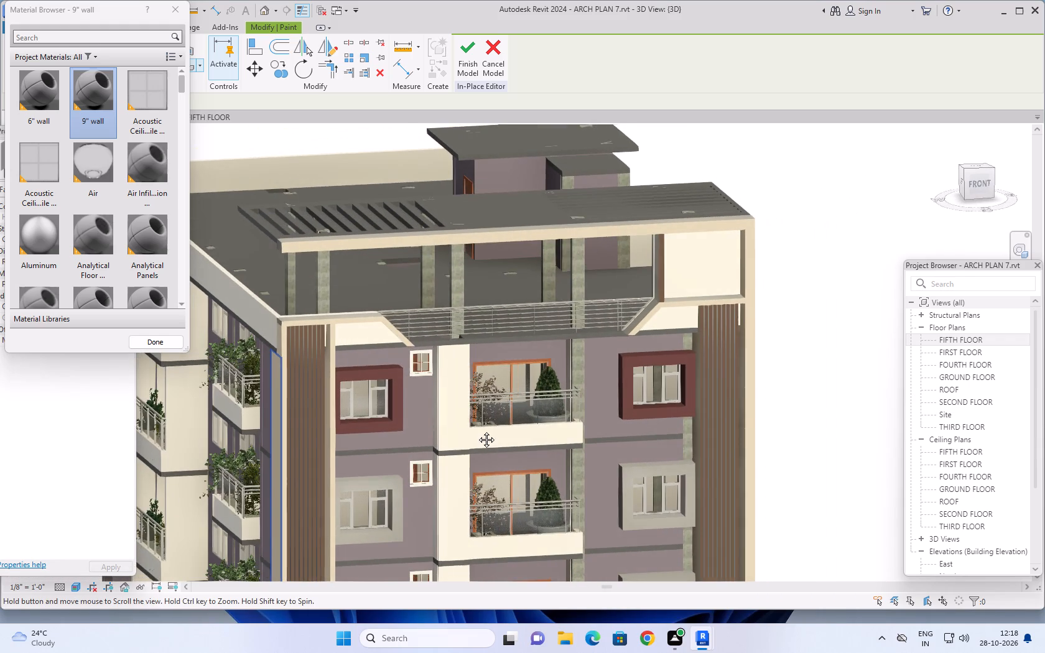
pyautogui.keyDown('shift'); pyautogui.moveTo(477, 430); pyautogui.dragTo(529, 465, button='middle'); pyautogui.keyUp('shift')
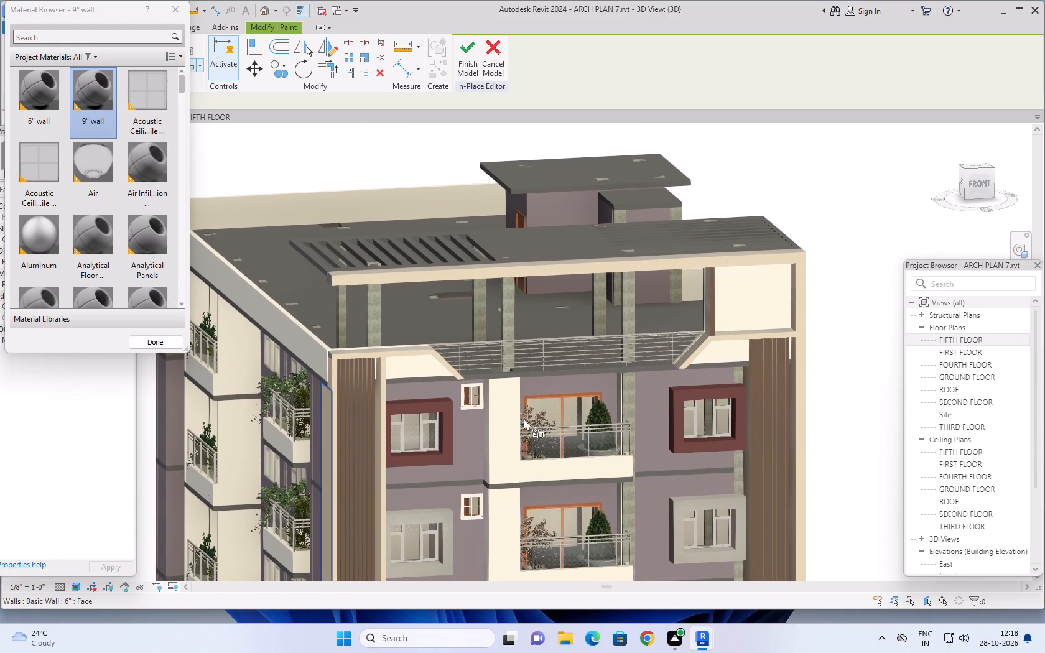
pyautogui.moveTo(633, 343); pyautogui.dragTo(661, 408, button='middle')
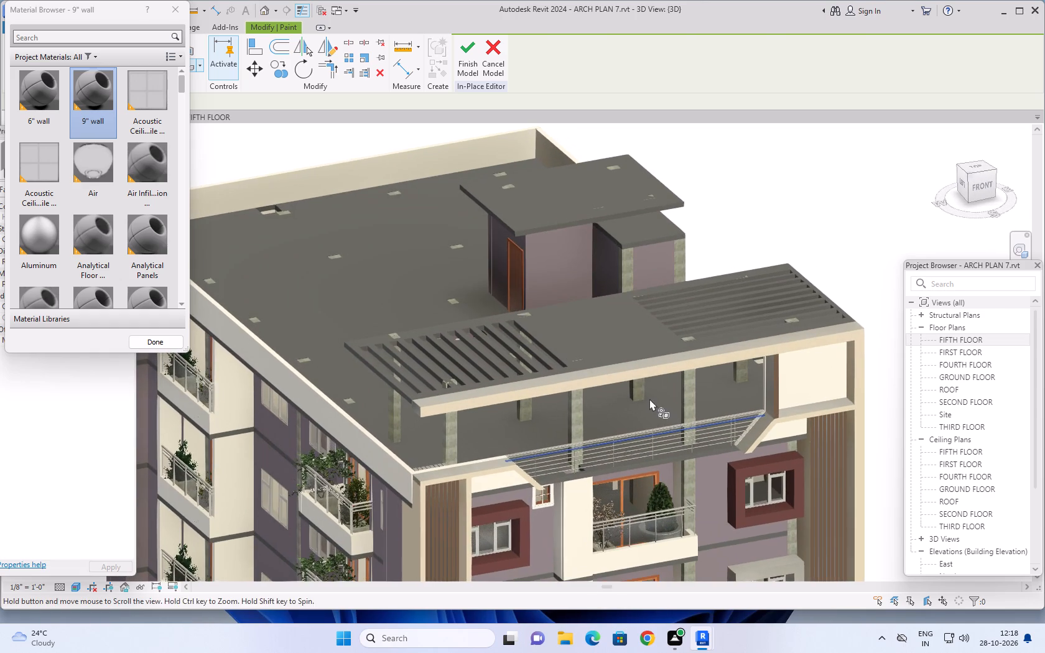
pyautogui.moveTo(645, 396); pyautogui.dragTo(600, 312, button='middle')
pyautogui.moveTo(606, 337); pyautogui.dragTo(618, 390, button='middle')
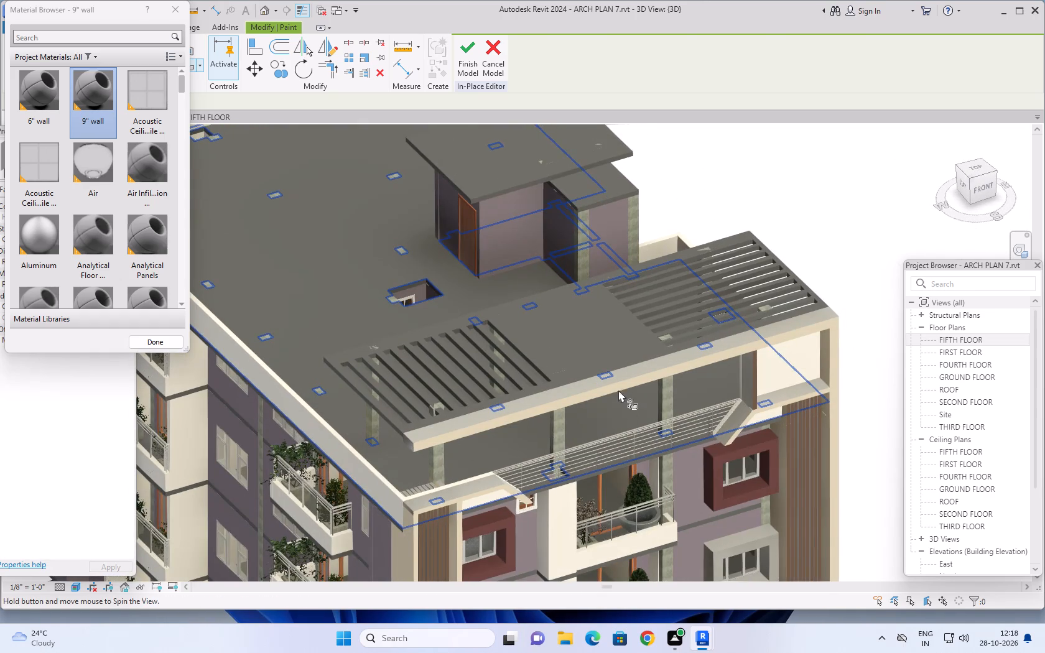
pyautogui.scroll(2, 565, 402)
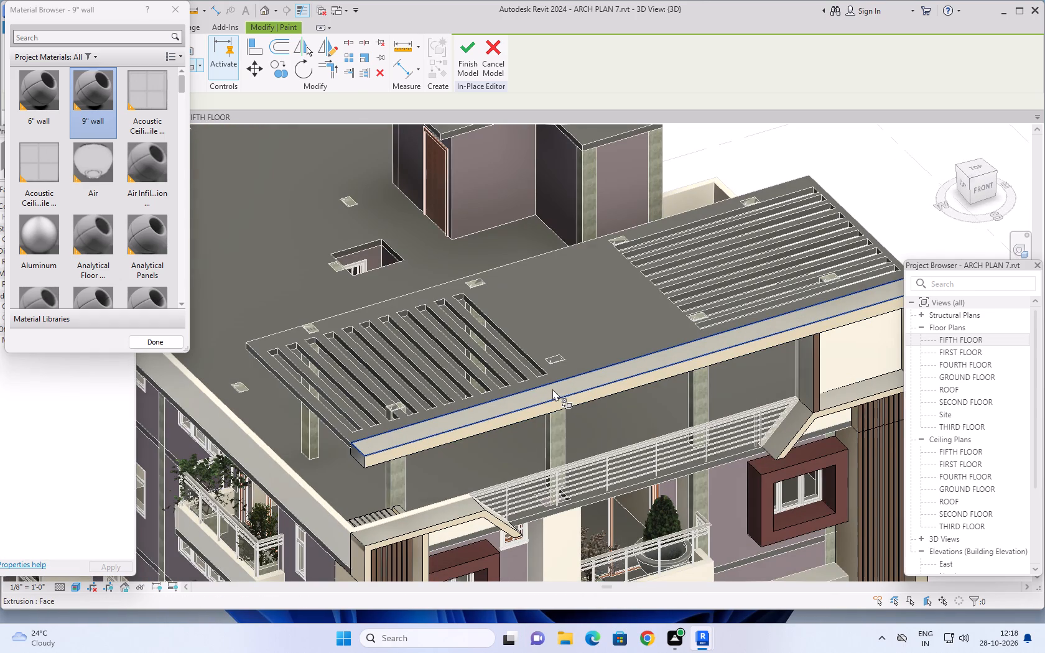
pyautogui.click(552, 389)
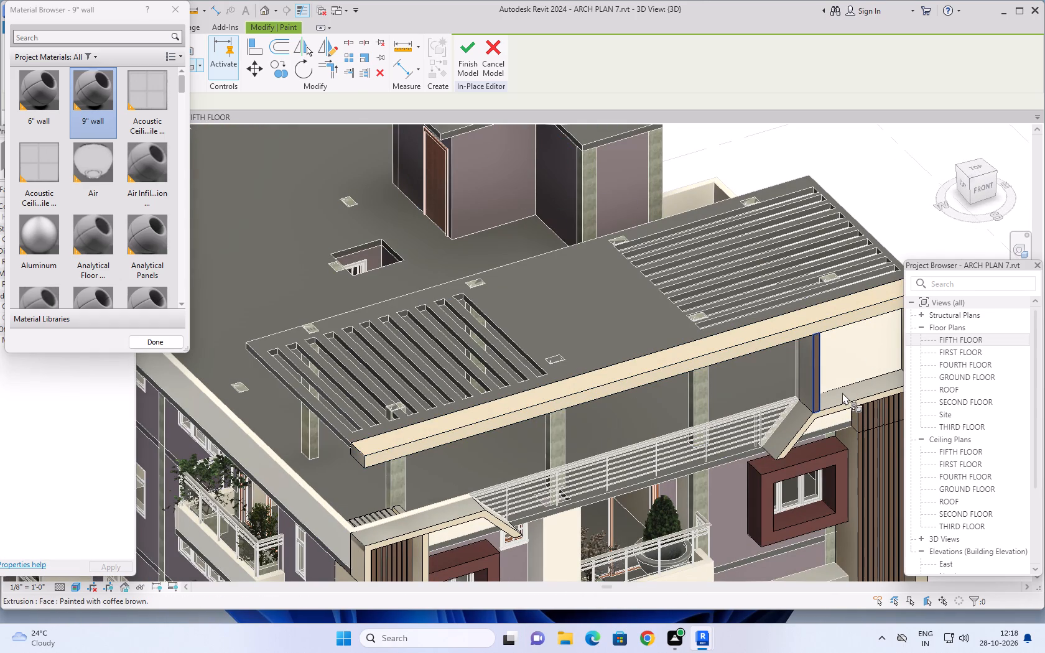
# Paint the upper faces of both ledges above the slatted panels, including their sloped ends, and the roof beam's left end face with 9" wall.
pyautogui.click(843, 392)
pyautogui.click(788, 425)
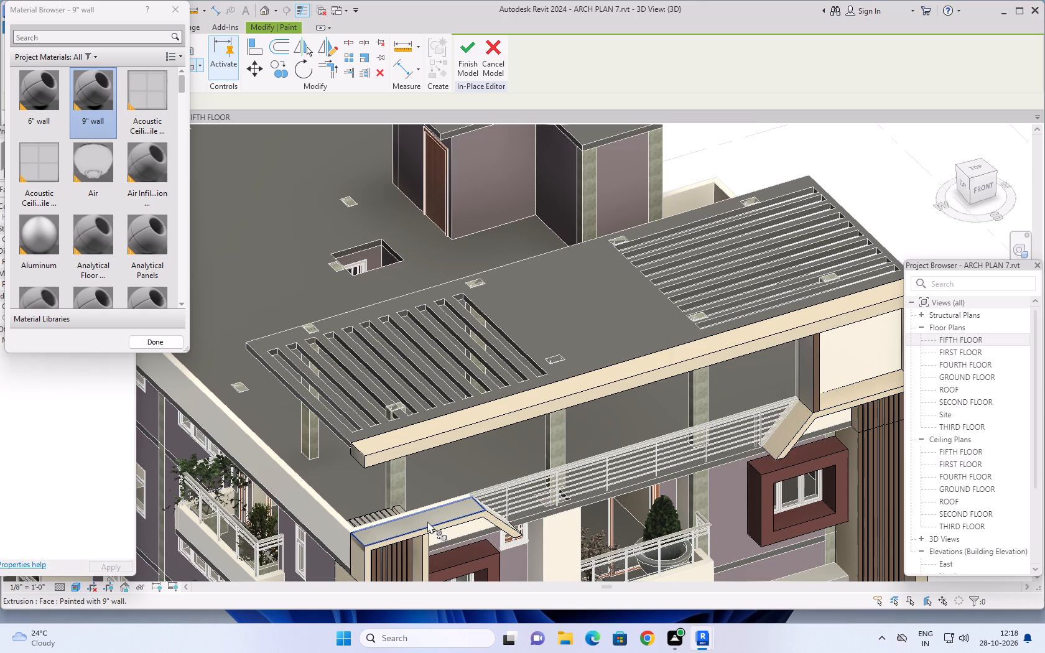
pyautogui.click(426, 520)
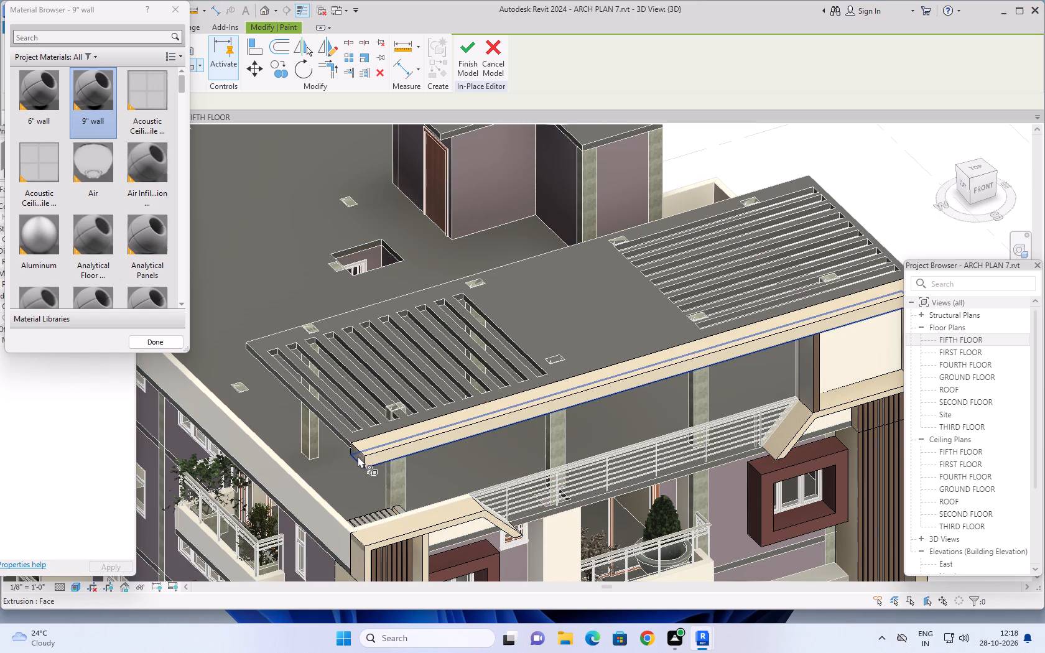
pyautogui.scroll(4, 359, 458)
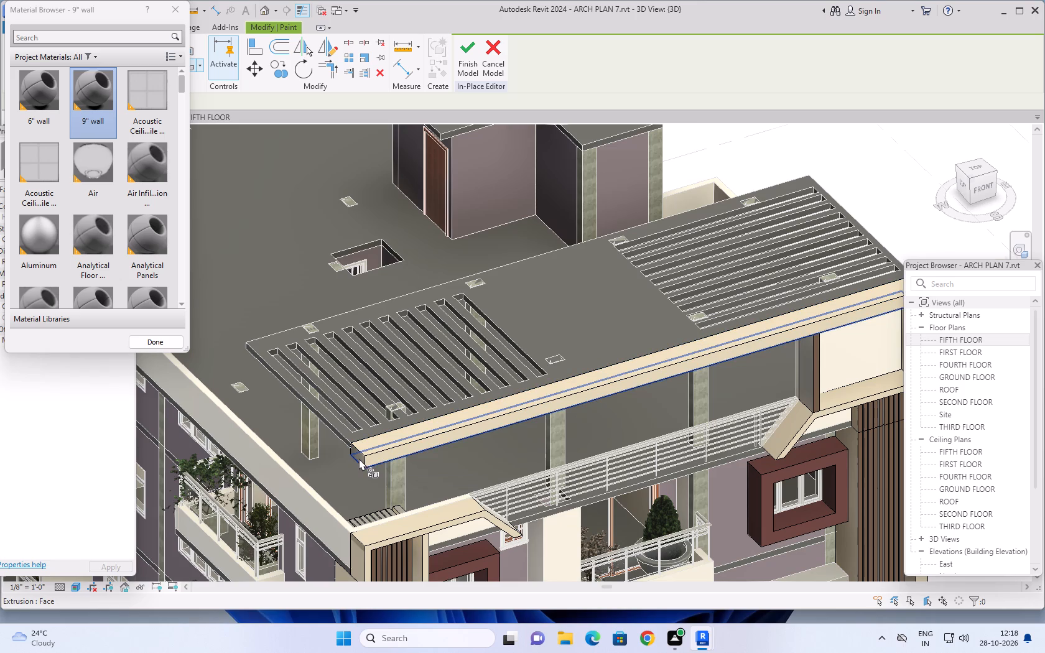
pyautogui.click(358, 454)
pyautogui.scroll(-3, 523, 421)
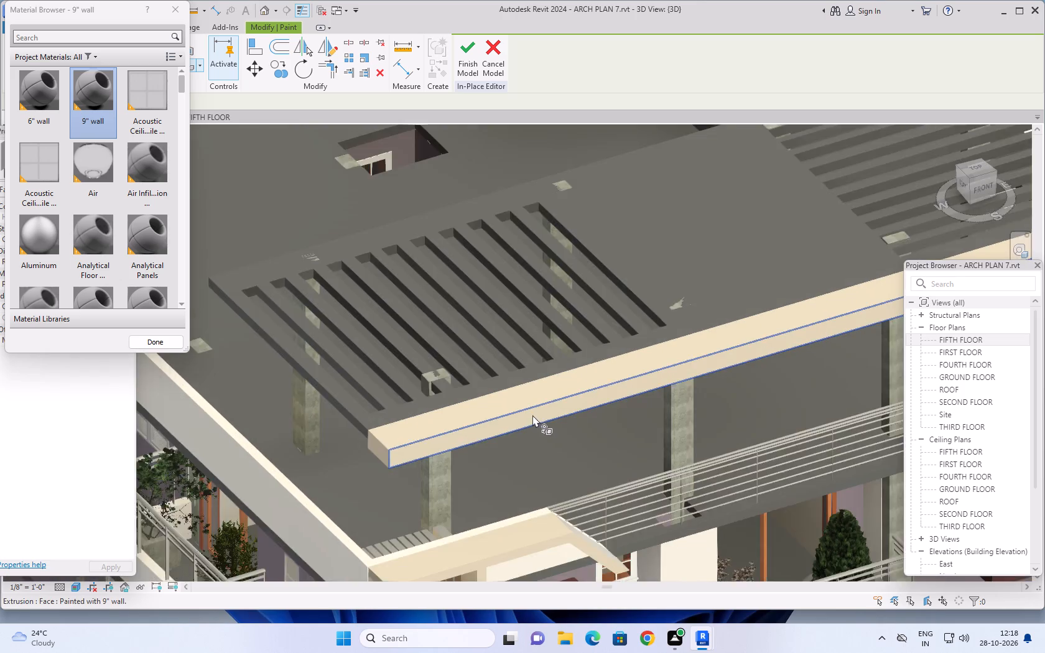
pyautogui.scroll(-5, 533, 414)
pyautogui.keyDown('shift'); pyautogui.moveTo(703, 419); pyautogui.dragTo(620, 458, button='middle'); pyautogui.keyUp('shift')
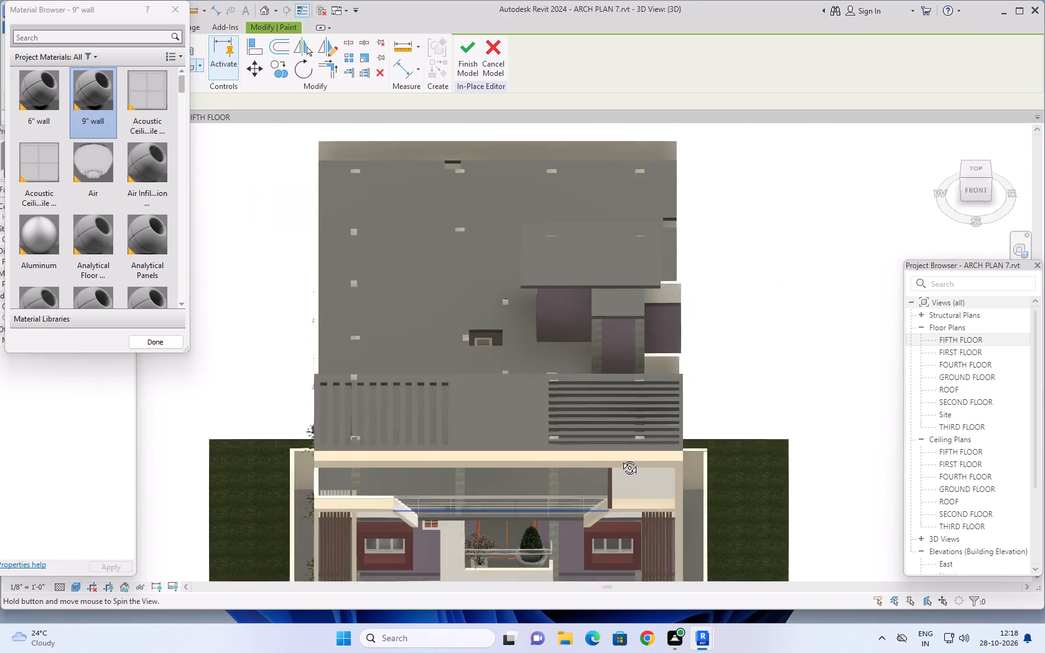
pyautogui.keyDown('shift'); pyautogui.moveTo(620, 458); pyautogui.dragTo(601, 469, button='middle'); pyautogui.keyUp('shift')
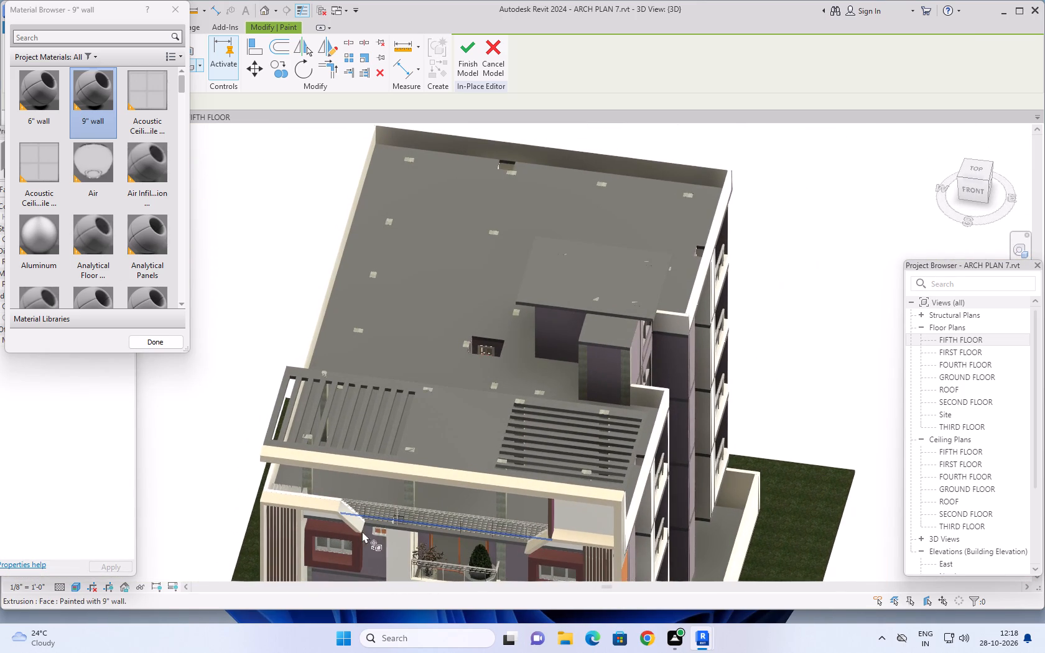
pyautogui.scroll(5, 355, 519)
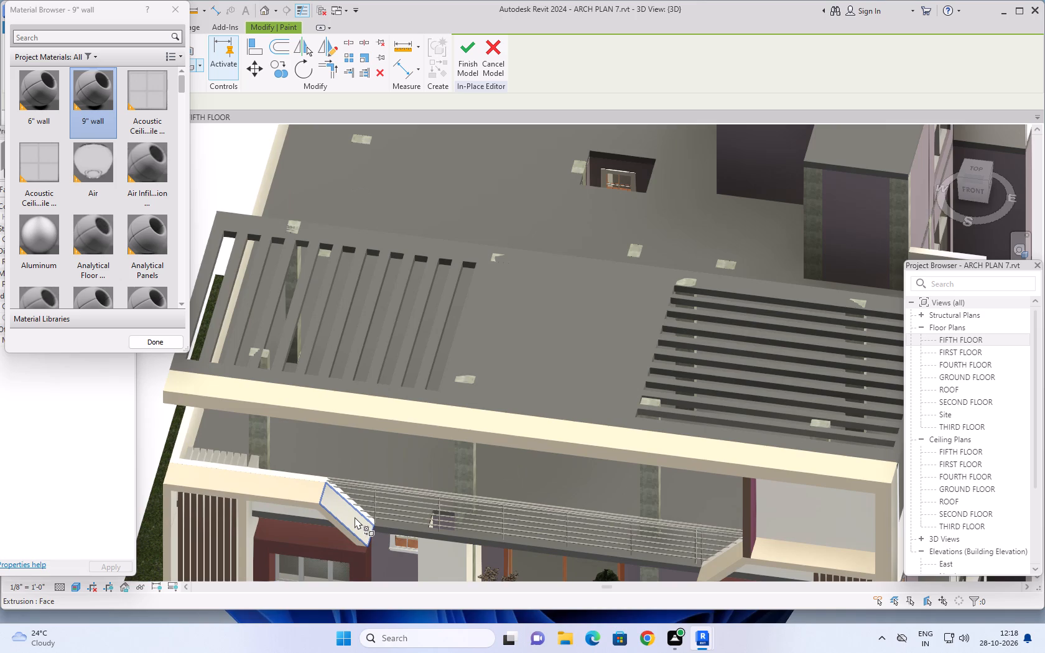
pyautogui.click(355, 517)
pyautogui.scroll(-4, 695, 510)
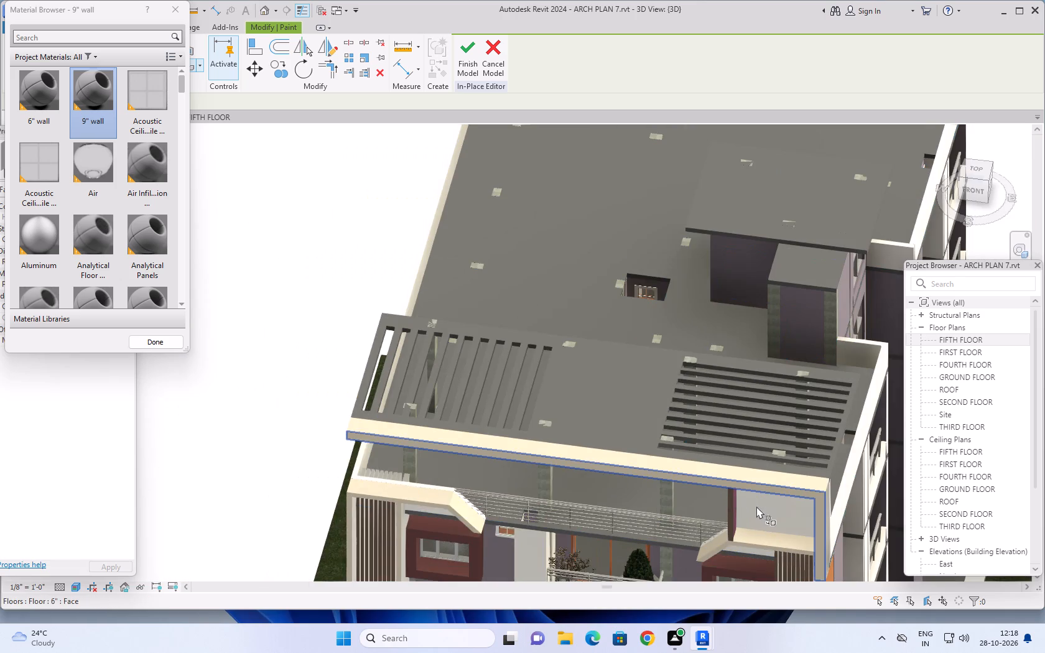
# Paint the outer side faces of the facade's right-hand frame, the upper section and the long lower section, with 9" wall.
pyautogui.keyDown('shift'); pyautogui.moveTo(755, 507); pyautogui.dragTo(652, 417, button='middle'); pyautogui.keyUp('shift')
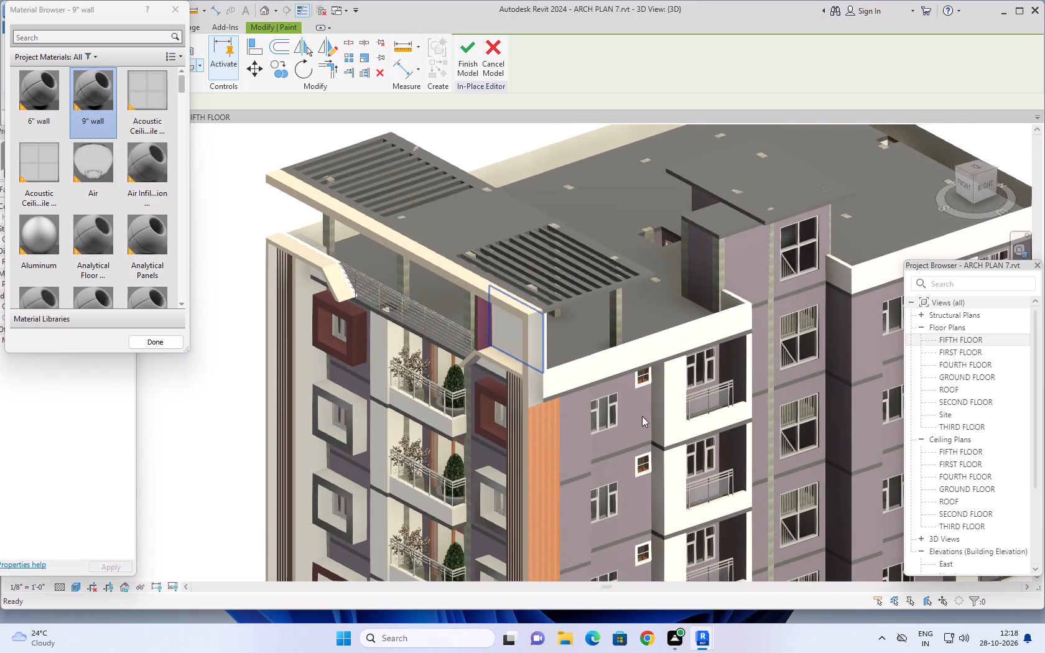
pyautogui.click(534, 348)
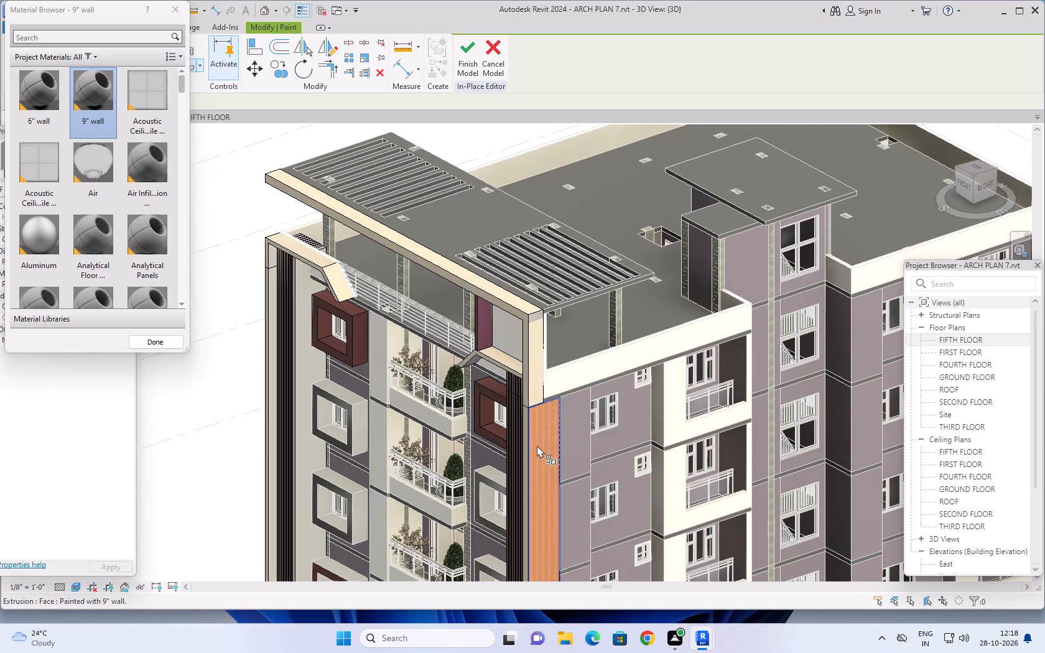
pyautogui.click(537, 447)
pyautogui.scroll(-2, 543, 516)
pyautogui.moveTo(539, 525); pyautogui.dragTo(570, 483, button='middle')
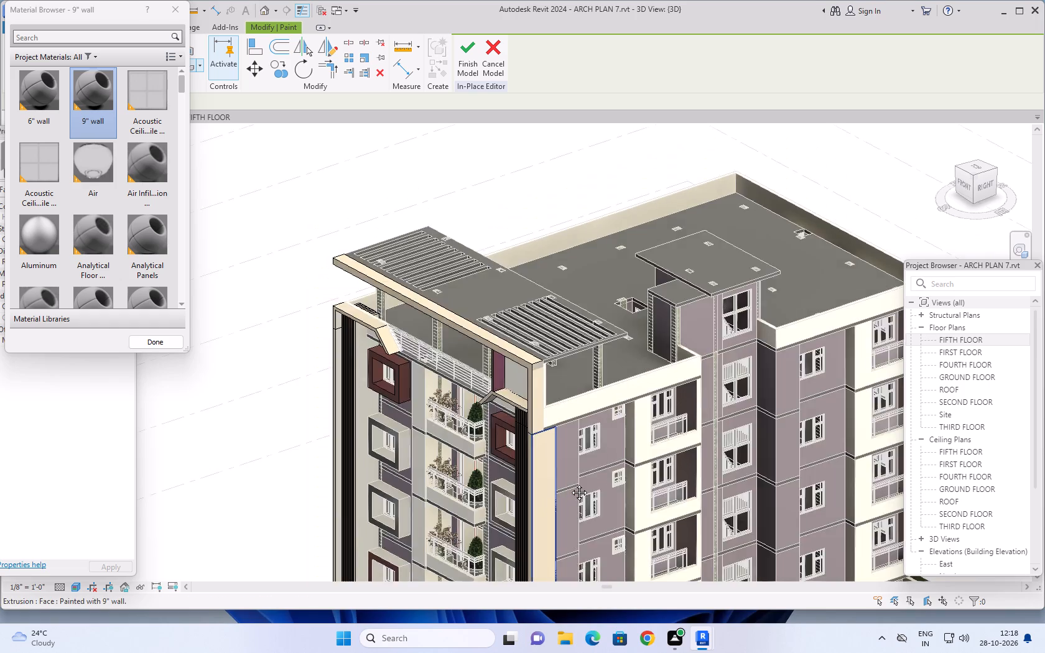
pyautogui.moveTo(570, 483); pyautogui.dragTo(573, 476, button='middle')
pyautogui.keyDown('shift'); pyautogui.moveTo(573, 489); pyautogui.dragTo(594, 477, button='middle'); pyautogui.keyUp('shift')
pyautogui.scroll(7, 608, 338)
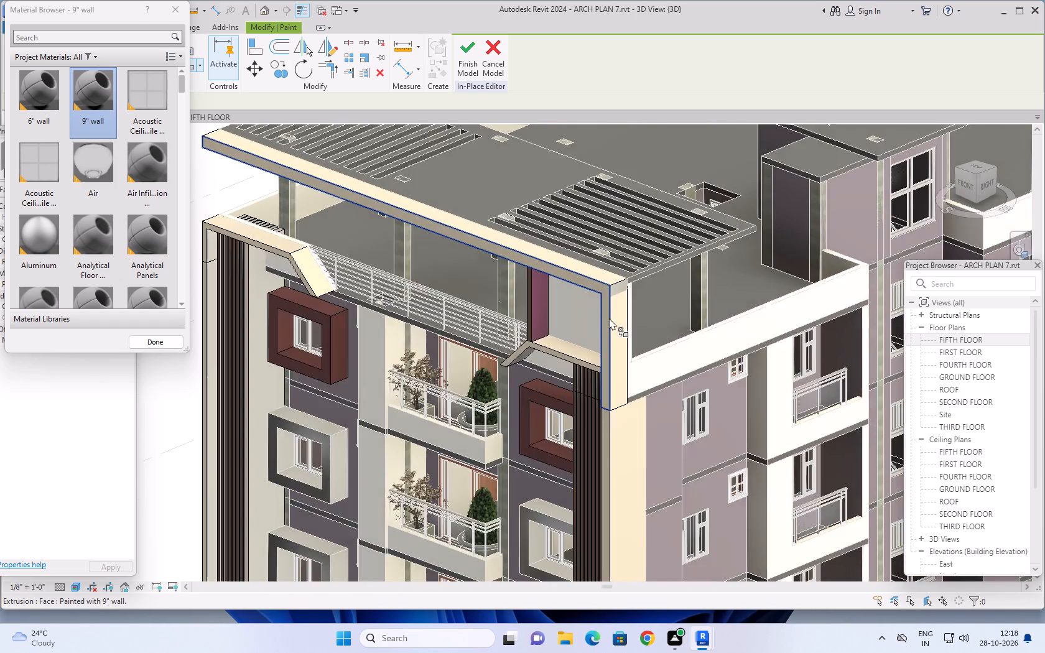
pyautogui.click(624, 274)
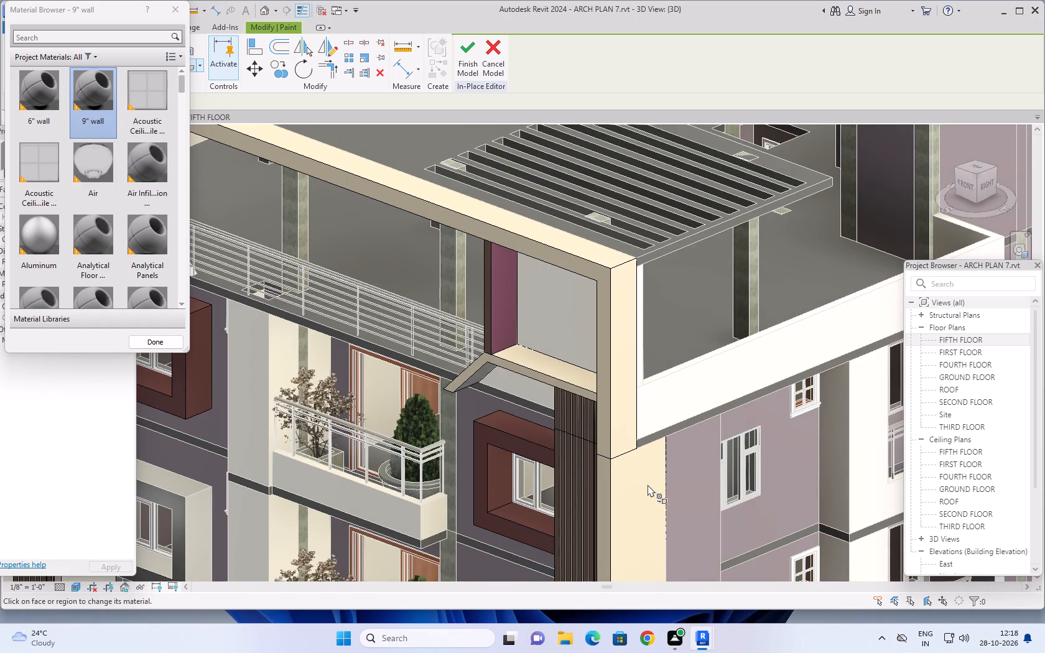
# Paint the top face of the projecting ledge at the base of the right slatted panel with 9" wall.
pyautogui.scroll(-8, 635, 501)
pyautogui.moveTo(633, 519); pyautogui.dragTo(633, 498, button='middle')
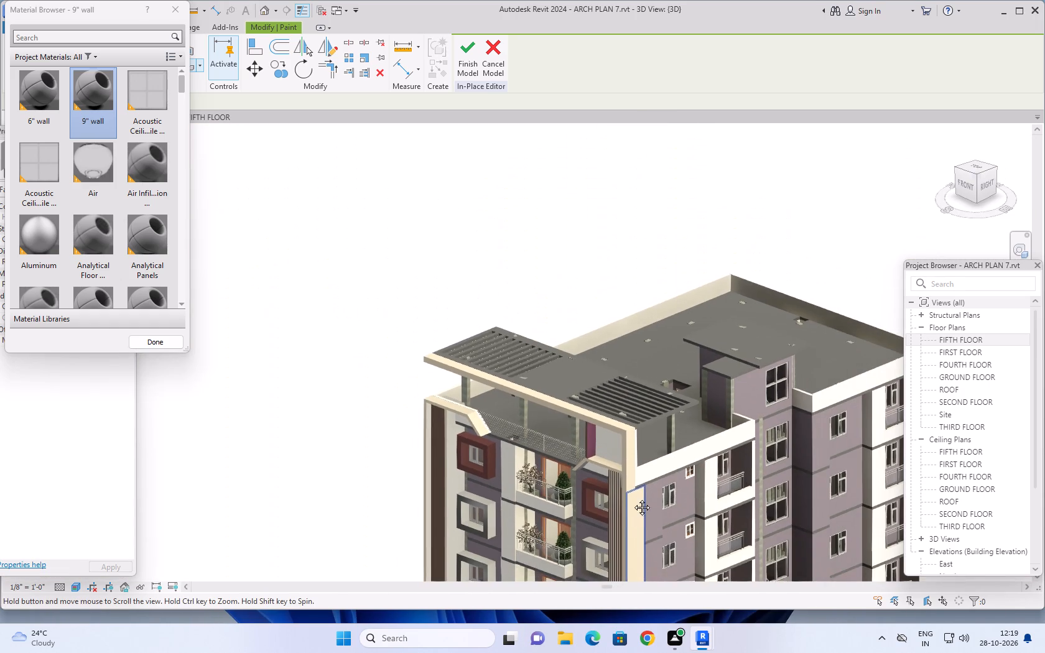
pyautogui.moveTo(633, 498); pyautogui.dragTo(623, 383, button='middle')
pyautogui.moveTo(623, 480); pyautogui.dragTo(613, 431, button='middle')
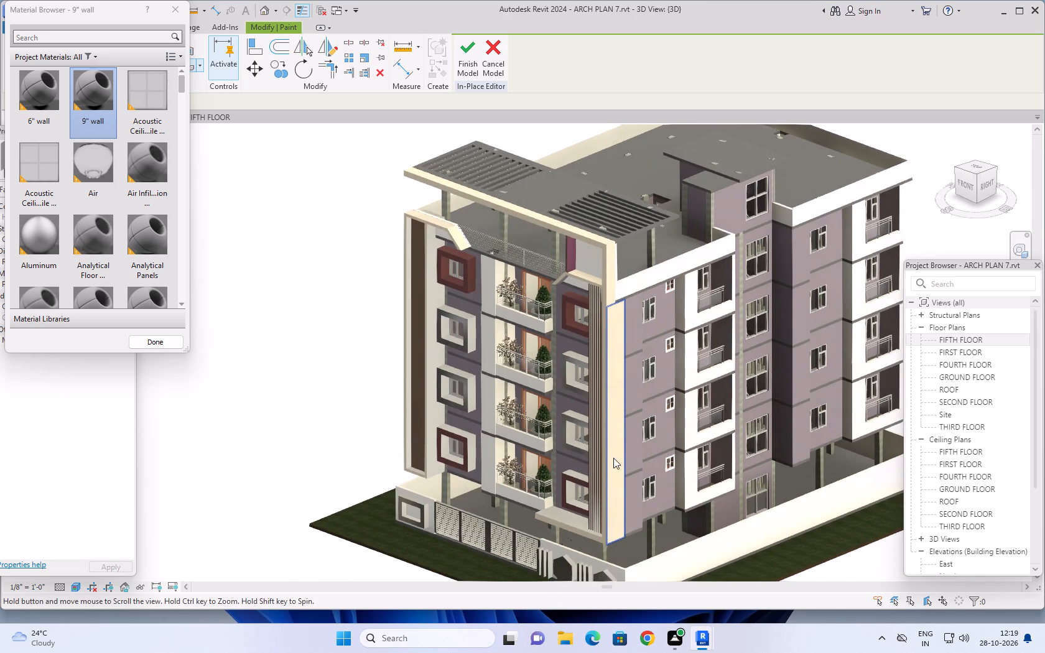
pyautogui.moveTo(615, 475); pyautogui.dragTo(666, 486, button='middle')
pyautogui.moveTo(697, 486); pyautogui.dragTo(692, 533, button='middle')
pyautogui.keyDown('shift'); pyautogui.moveTo(698, 534); pyautogui.dragTo(713, 471, button='middle'); pyautogui.keyUp('shift')
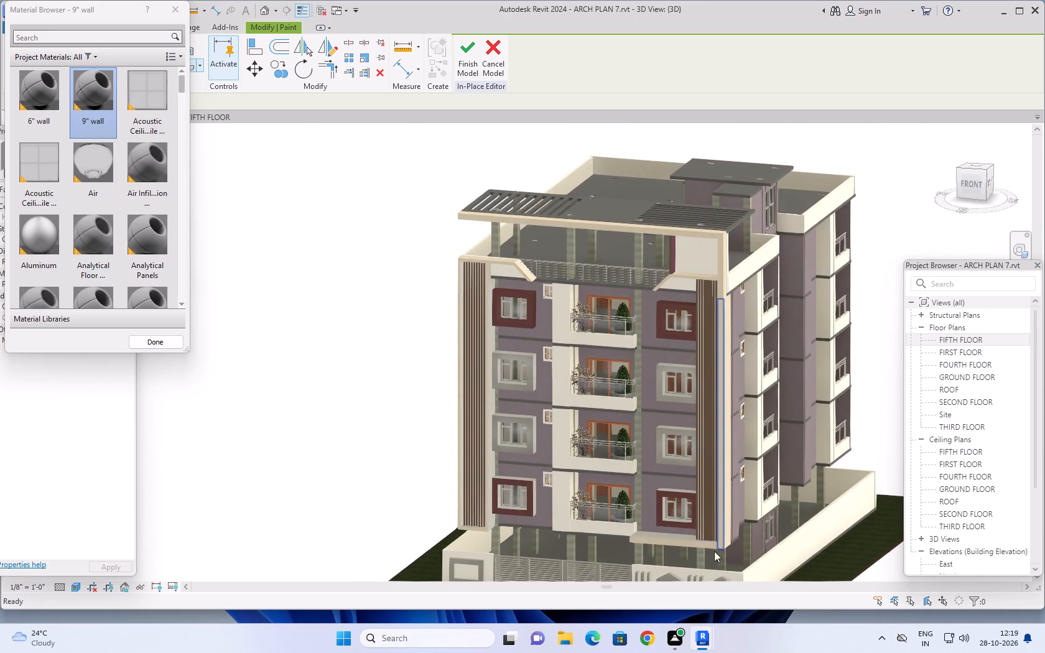
pyautogui.scroll(8, 714, 551)
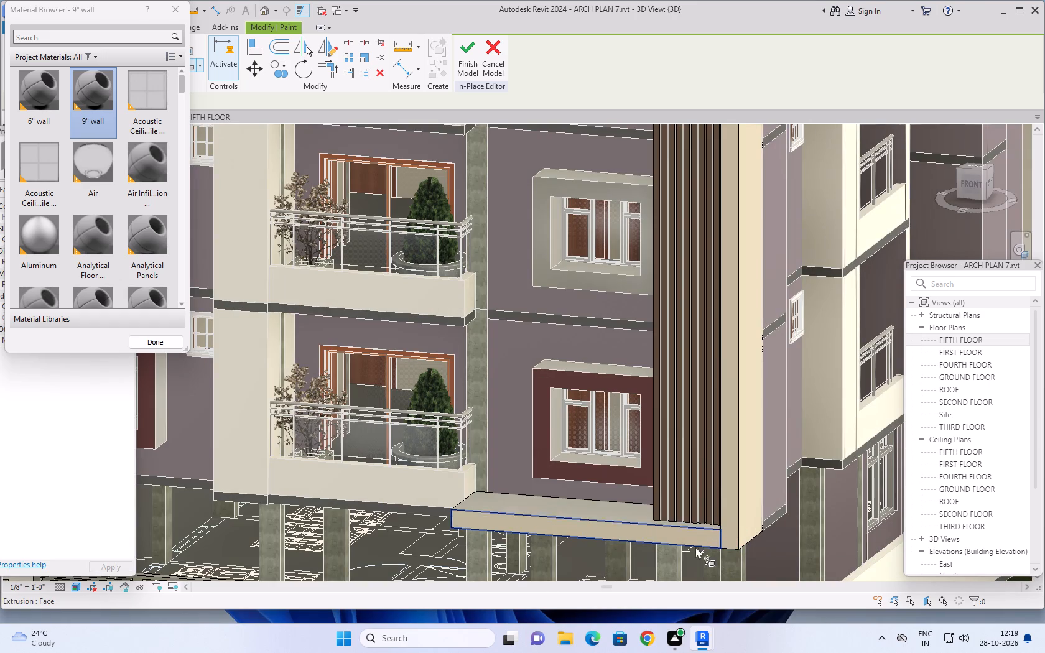
pyautogui.click(573, 508)
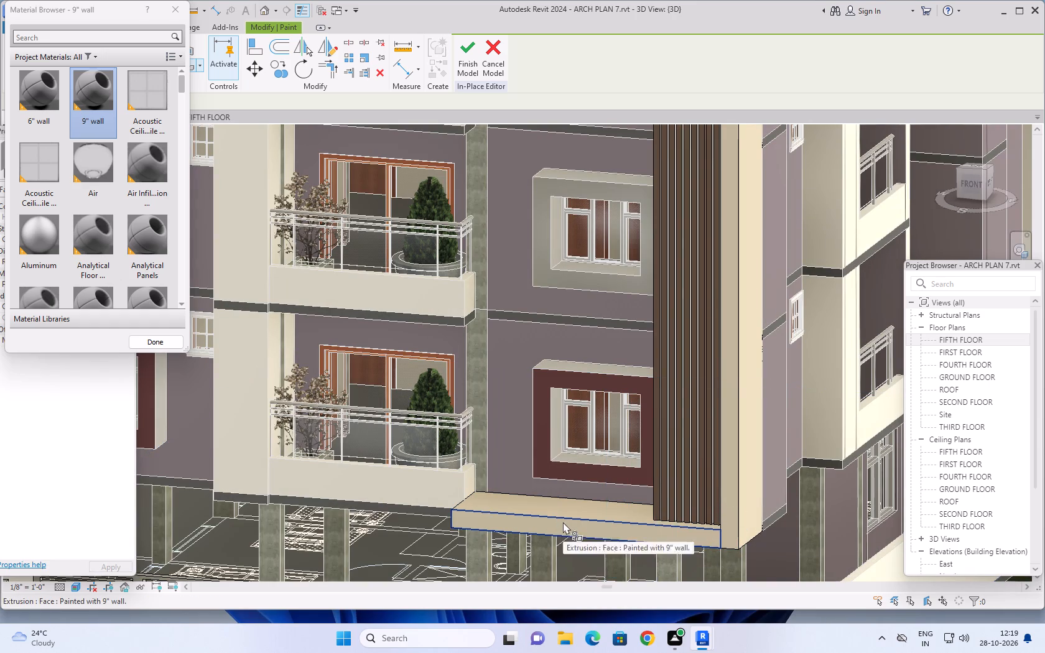
# Paint the inner side face along the left edge of the left slatted panel's frame with 9" wall.
pyautogui.scroll(-3, 558, 514)
pyautogui.moveTo(540, 518); pyautogui.dragTo(592, 526, button='middle')
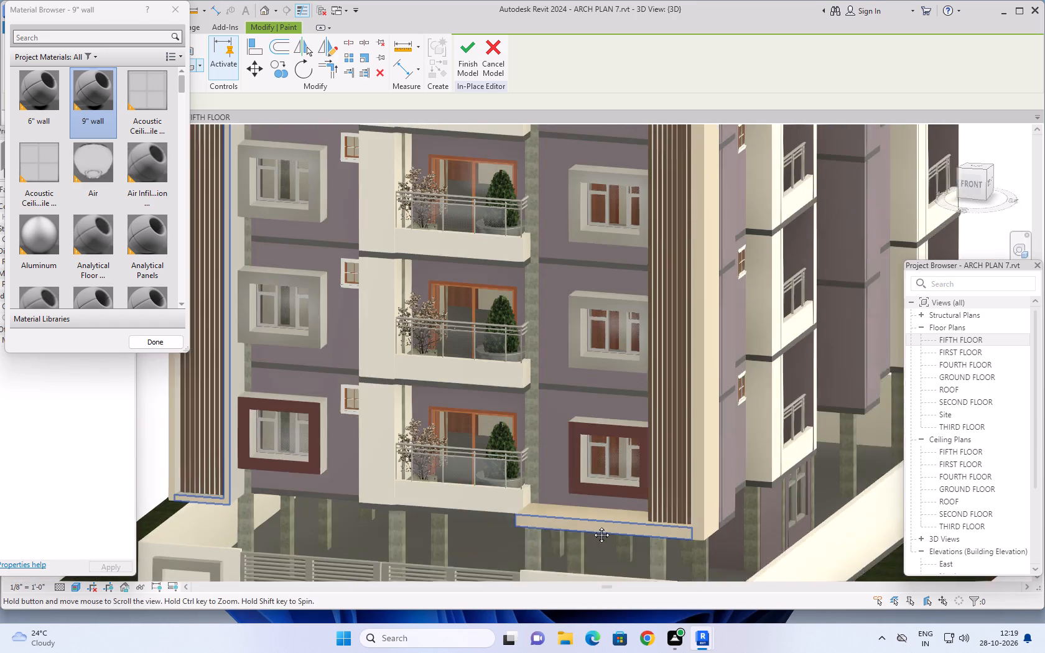
pyautogui.moveTo(592, 526); pyautogui.dragTo(750, 552, button='middle')
pyautogui.scroll(3, 369, 545)
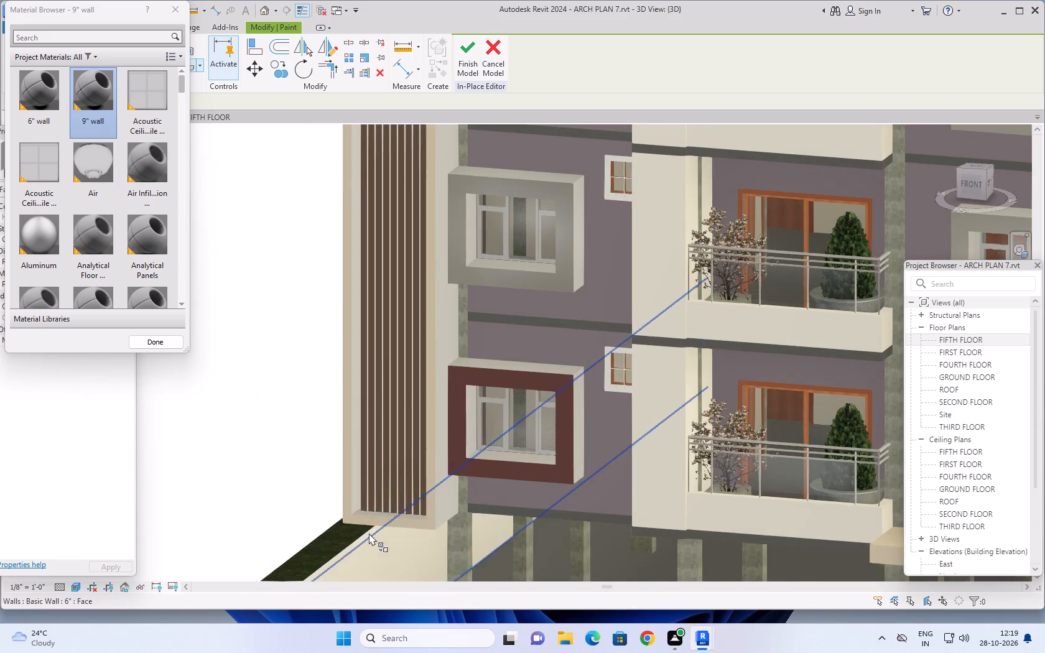
pyautogui.scroll(3, 363, 510)
pyautogui.keyDown('shift'); pyautogui.moveTo(363, 506); pyautogui.dragTo(377, 534, button='middle'); pyautogui.keyUp('shift')
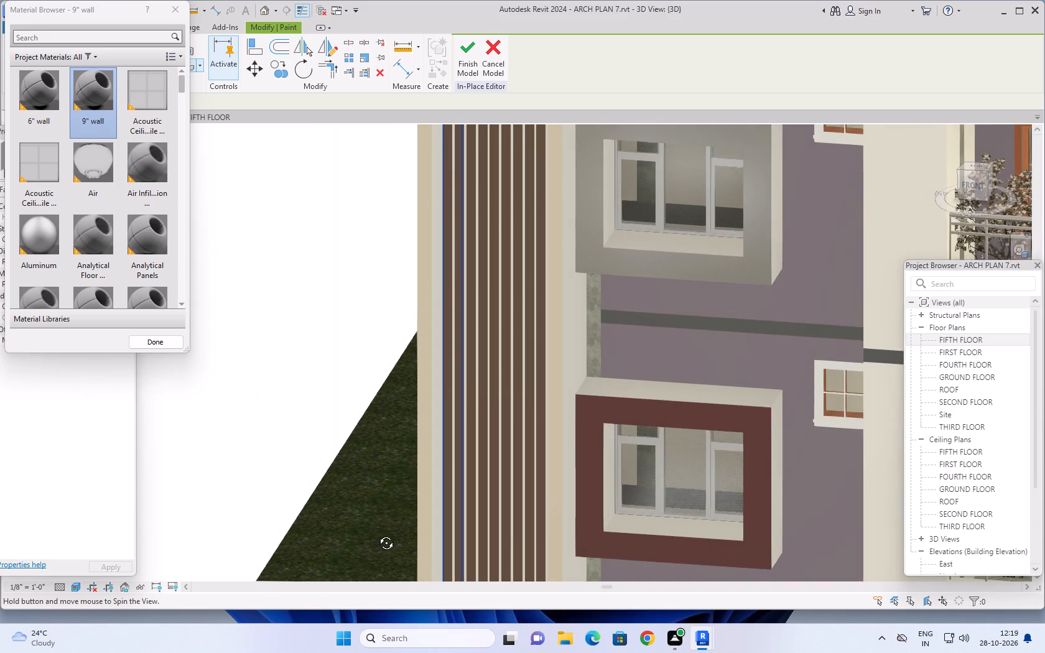
pyautogui.keyDown('shift'); pyautogui.moveTo(377, 534); pyautogui.dragTo(363, 537, button='middle'); pyautogui.keyUp('shift')
pyautogui.scroll(3, 358, 499)
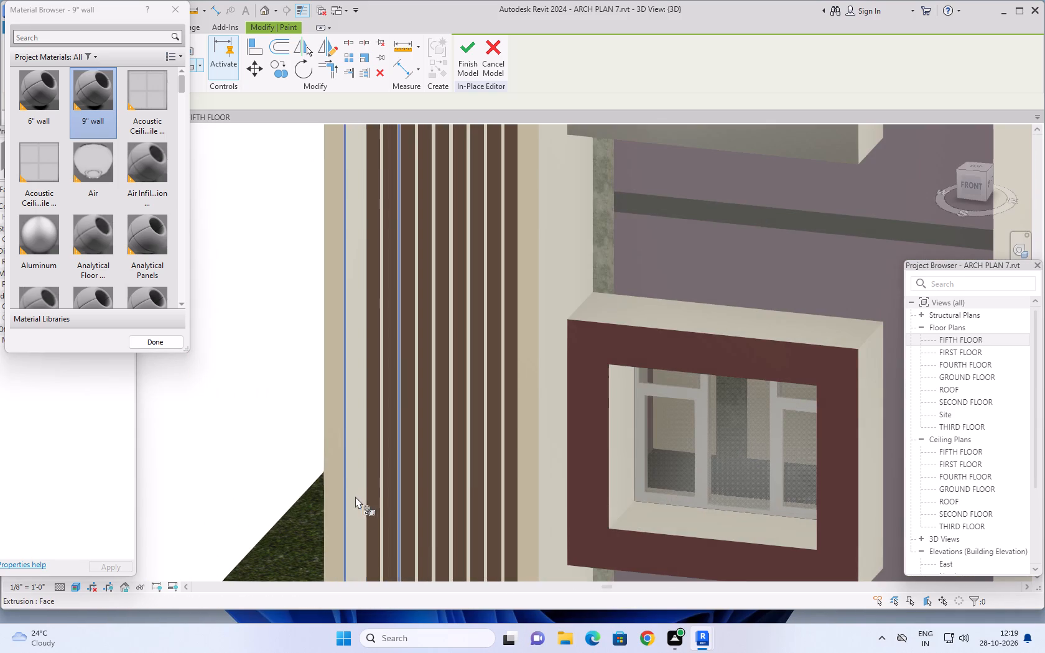
pyautogui.click(353, 456)
# Paint the bottom inner face and the right outer side face of the left slatted panel's frame with 9" wall.
pyautogui.scroll(-3, 367, 542)
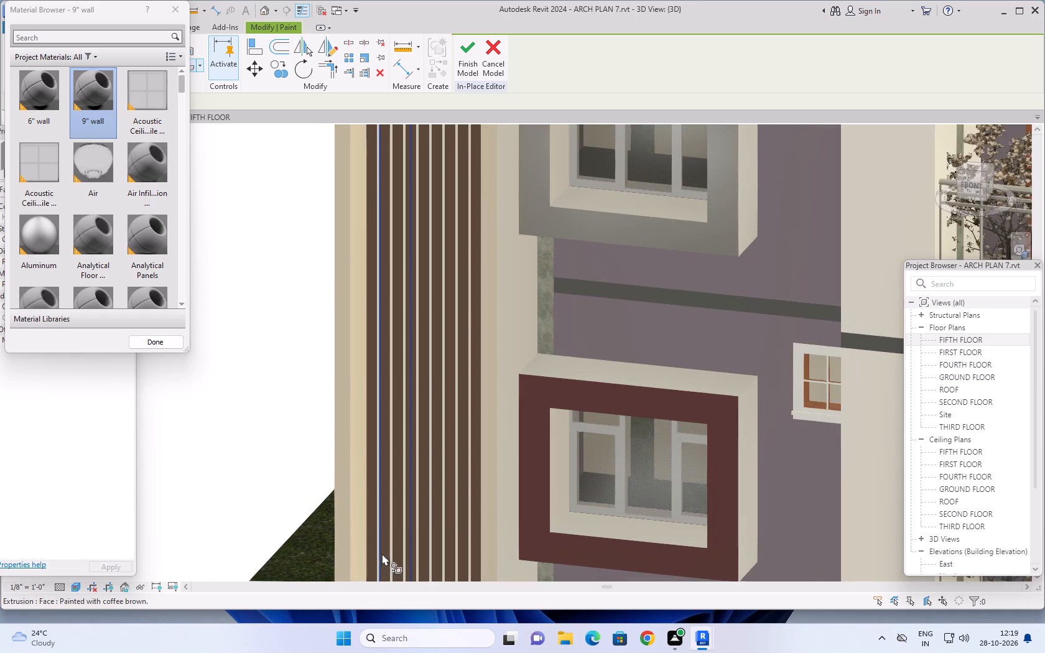
pyautogui.scroll(-2, 382, 553)
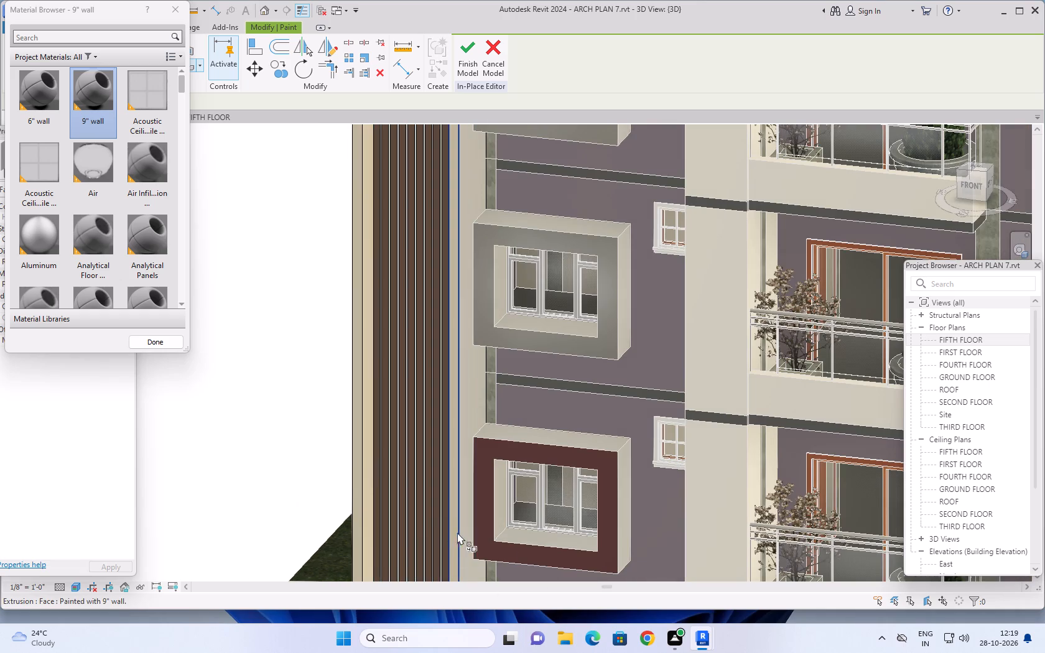
pyautogui.moveTo(459, 532); pyautogui.dragTo(491, 457, button='middle')
pyautogui.scroll(4, 431, 527)
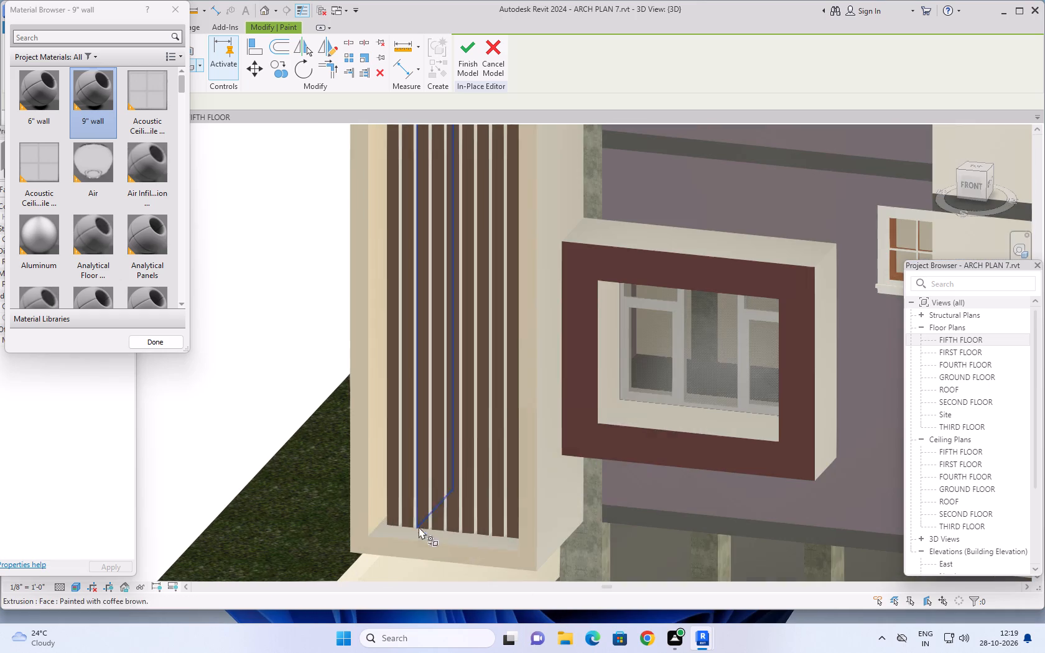
pyautogui.scroll(4, 399, 550)
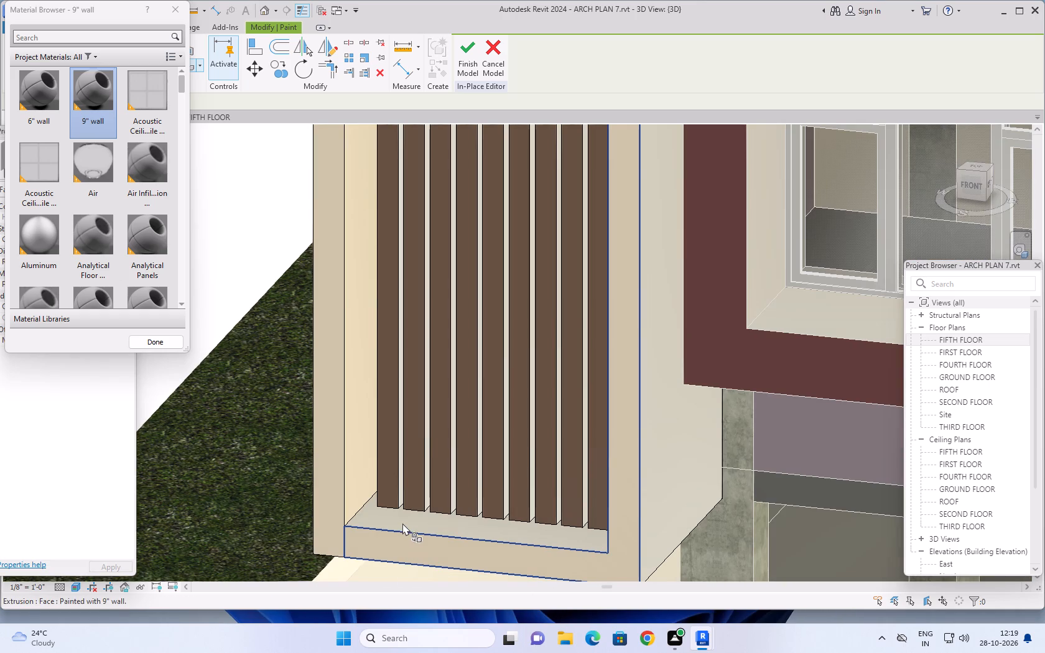
pyautogui.click(402, 523)
pyautogui.scroll(-5, 481, 545)
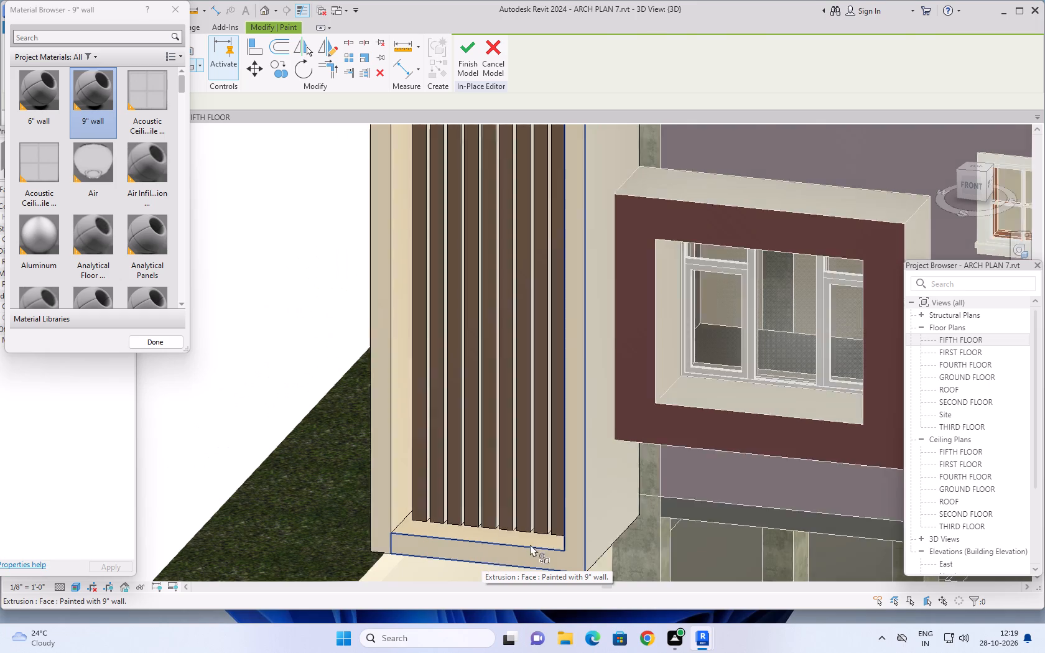
pyautogui.click(578, 523)
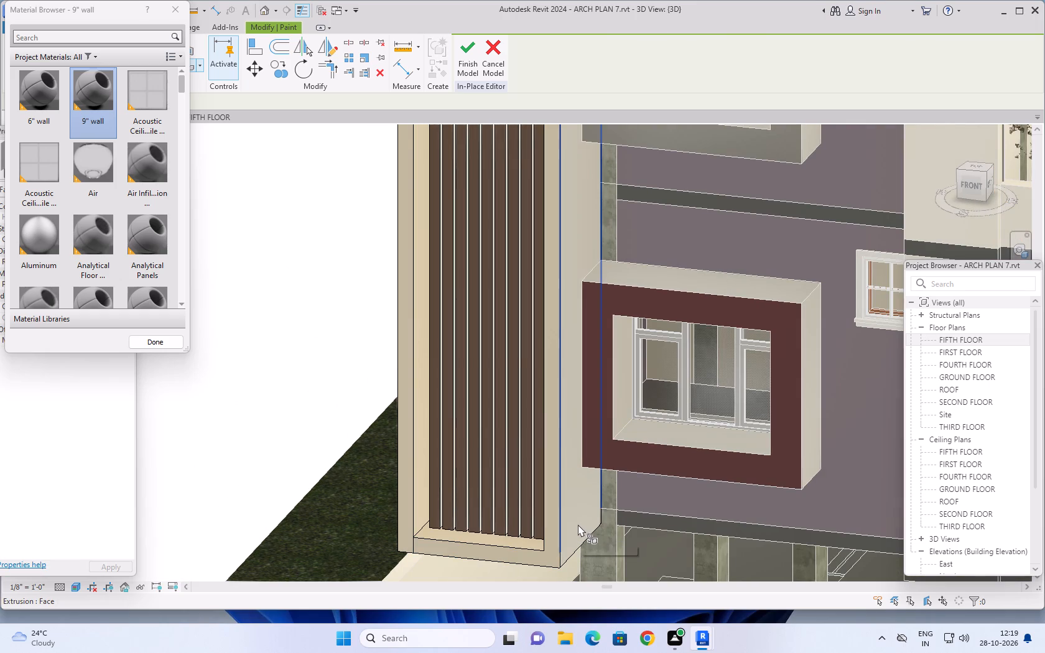
# Paint the end face of the projecting ledge below the right slatted panel, beside the lowest balcony, with 9" wall.
pyautogui.scroll(-9, 550, 526)
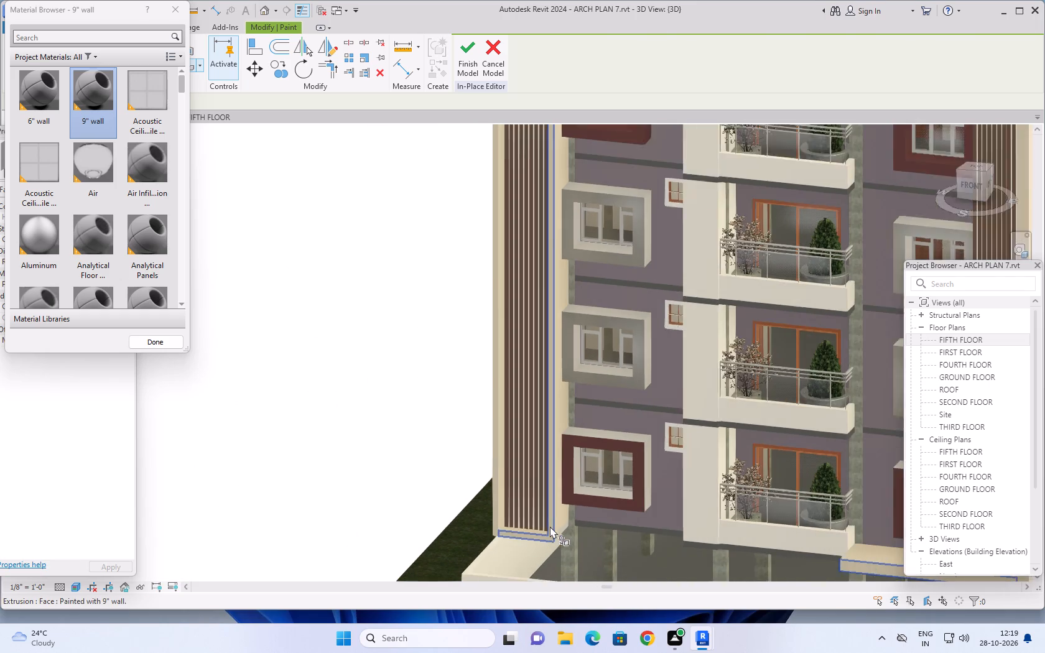
pyautogui.scroll(-2, 550, 526)
pyautogui.keyDown('shift'); pyautogui.moveTo(561, 526); pyautogui.dragTo(589, 526, button='middle'); pyautogui.keyUp('shift')
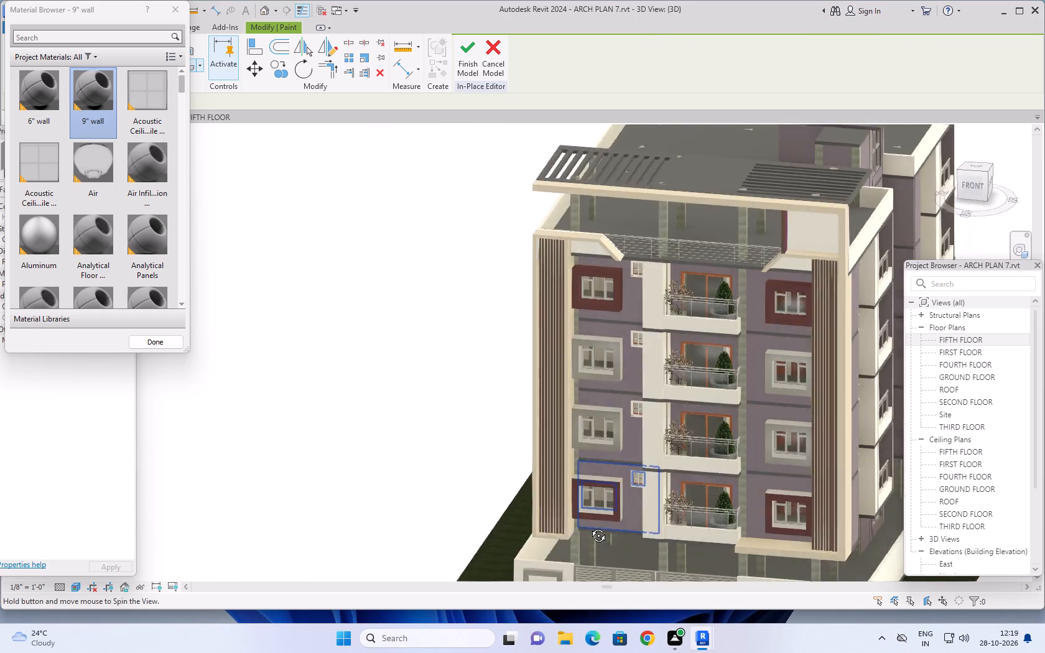
pyautogui.keyDown('shift'); pyautogui.moveTo(589, 526); pyautogui.dragTo(618, 517, button='middle'); pyautogui.keyUp('shift')
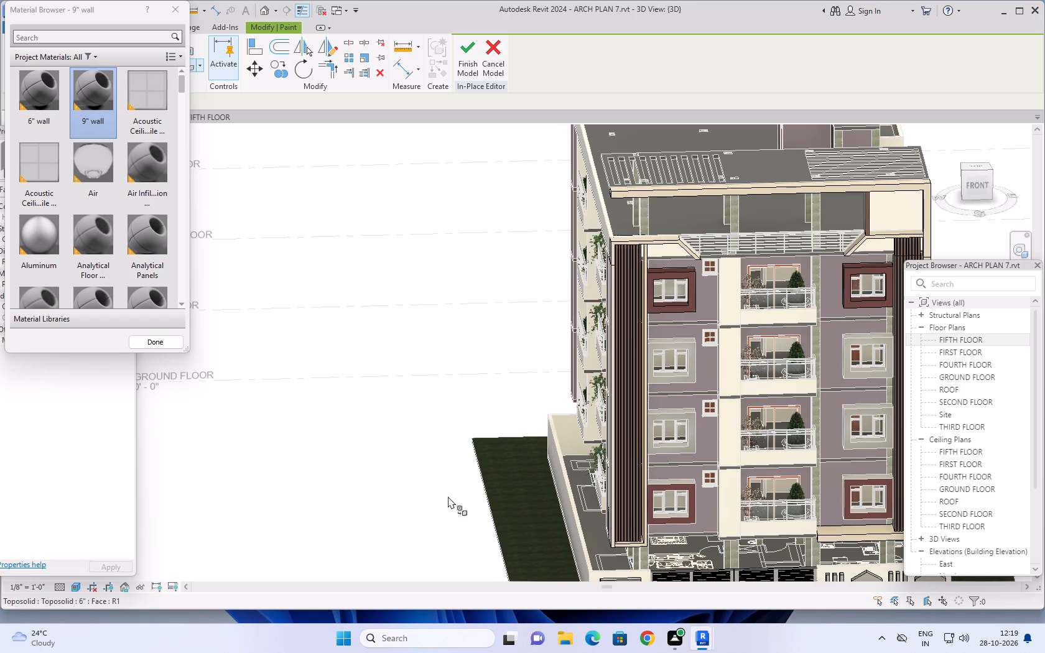
pyautogui.moveTo(430, 415); pyautogui.dragTo(272, 453, button='middle')
pyautogui.keyDown('shift'); pyautogui.moveTo(592, 522); pyautogui.dragTo(598, 517, button='middle'); pyautogui.keyUp('shift')
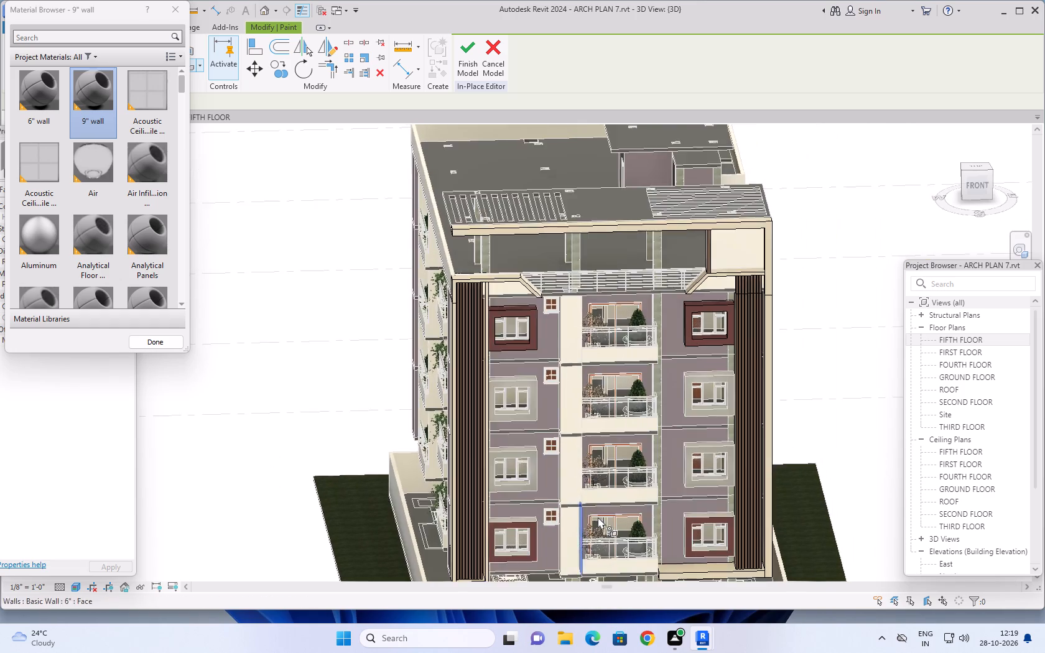
pyautogui.keyDown('shift'); pyautogui.moveTo(598, 517); pyautogui.dragTo(634, 471, button='middle'); pyautogui.keyUp('shift')
pyautogui.moveTo(621, 466); pyautogui.dragTo(494, 465, button='middle')
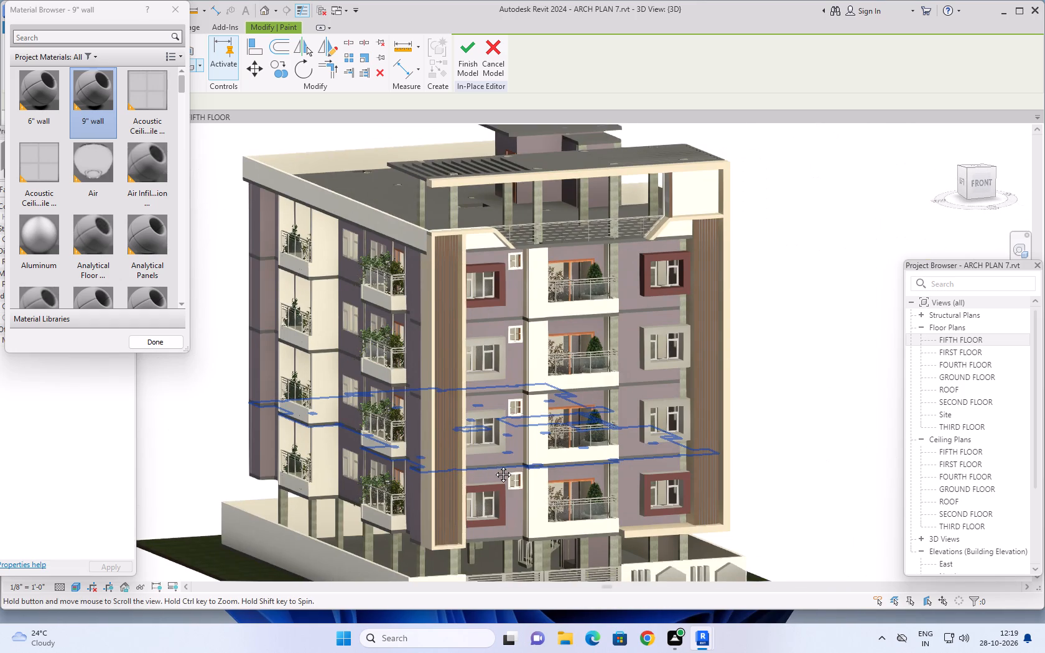
pyautogui.moveTo(494, 465); pyautogui.dragTo(486, 463, button='middle')
pyautogui.keyDown('shift'); pyautogui.moveTo(621, 505); pyautogui.dragTo(624, 527, button='middle'); pyautogui.keyUp('shift')
pyautogui.scroll(4, 610, 544)
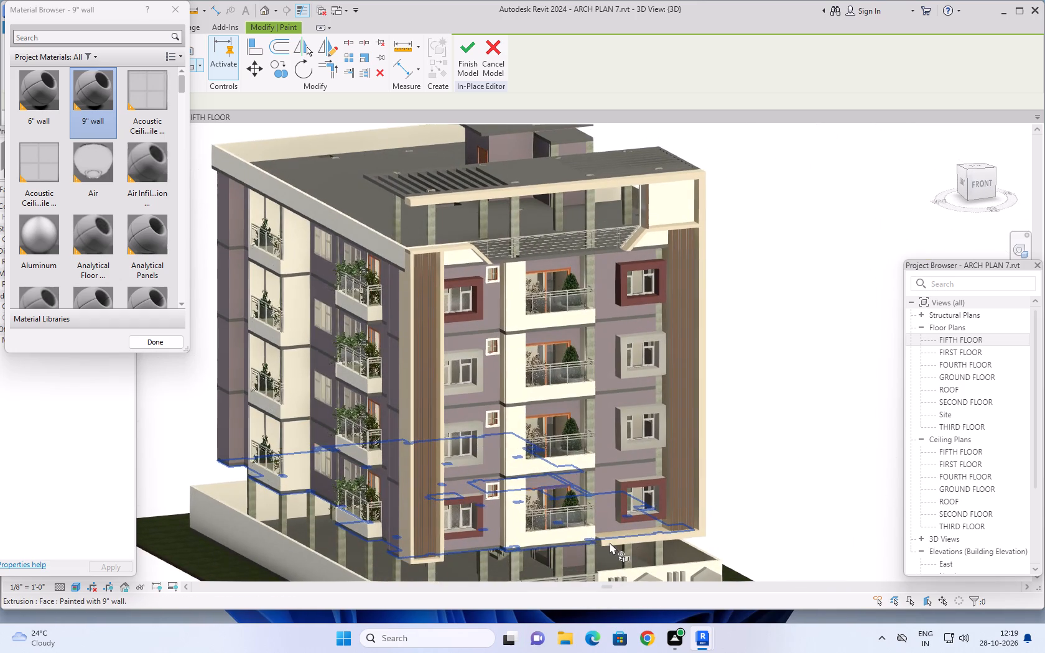
pyautogui.scroll(4, 609, 537)
pyautogui.keyDown('shift'); pyautogui.moveTo(609, 525); pyautogui.dragTo(613, 542, button='middle'); pyautogui.keyUp('shift')
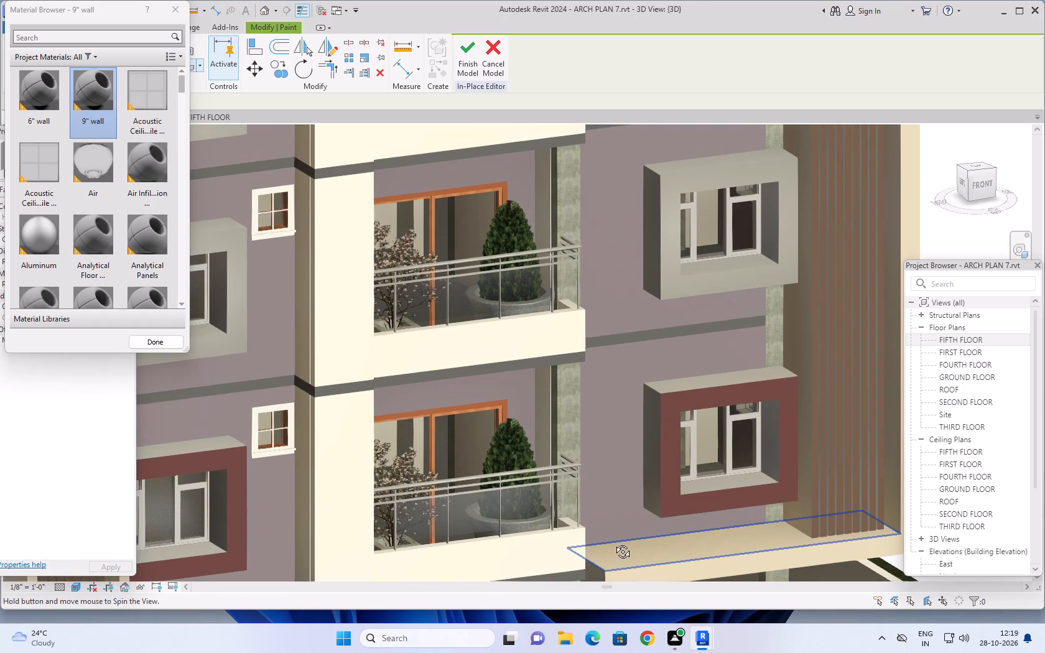
pyautogui.keyDown('shift'); pyautogui.moveTo(613, 542); pyautogui.dragTo(607, 475, button='middle'); pyautogui.keyUp('shift')
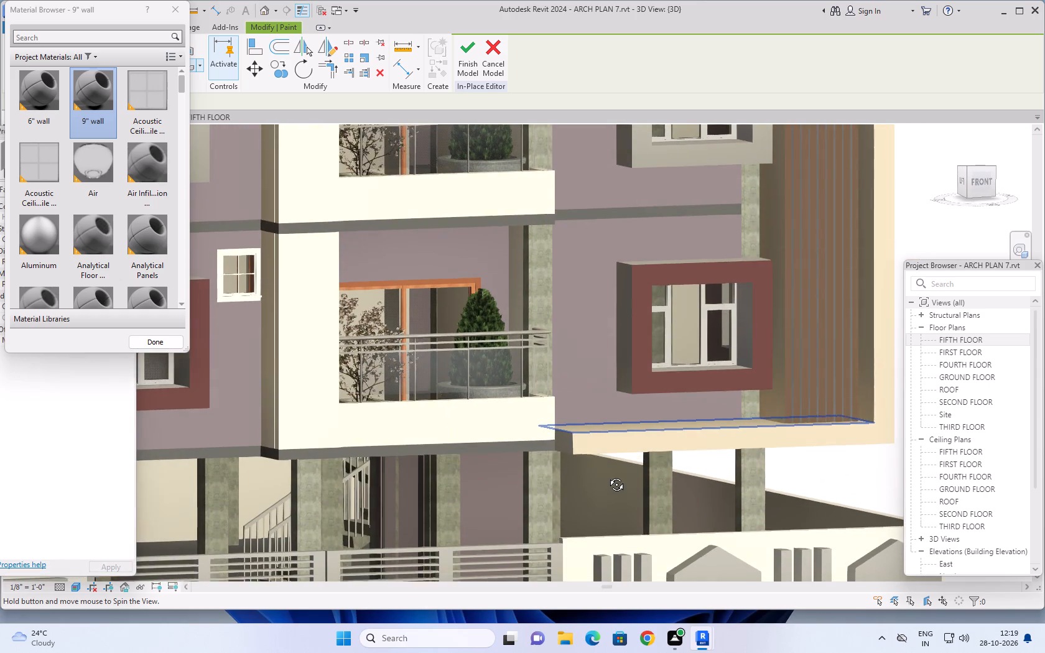
pyautogui.keyDown('shift'); pyautogui.moveTo(607, 475); pyautogui.dragTo(627, 531, button='middle'); pyautogui.keyUp('shift')
pyautogui.scroll(3, 635, 547)
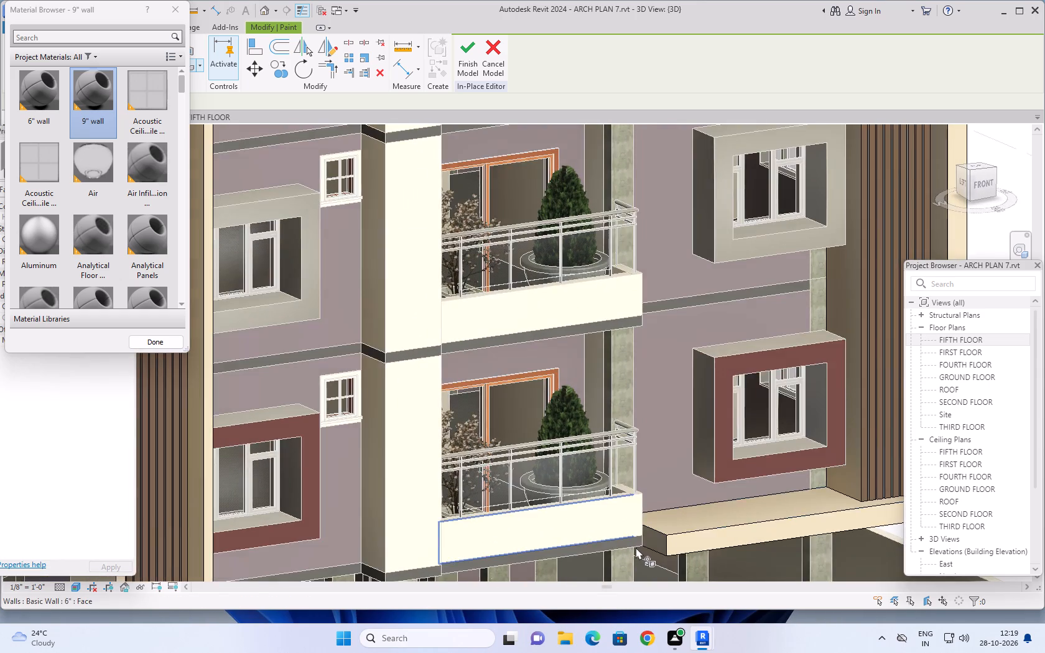
pyautogui.scroll(1, 636, 547)
pyautogui.click(680, 535)
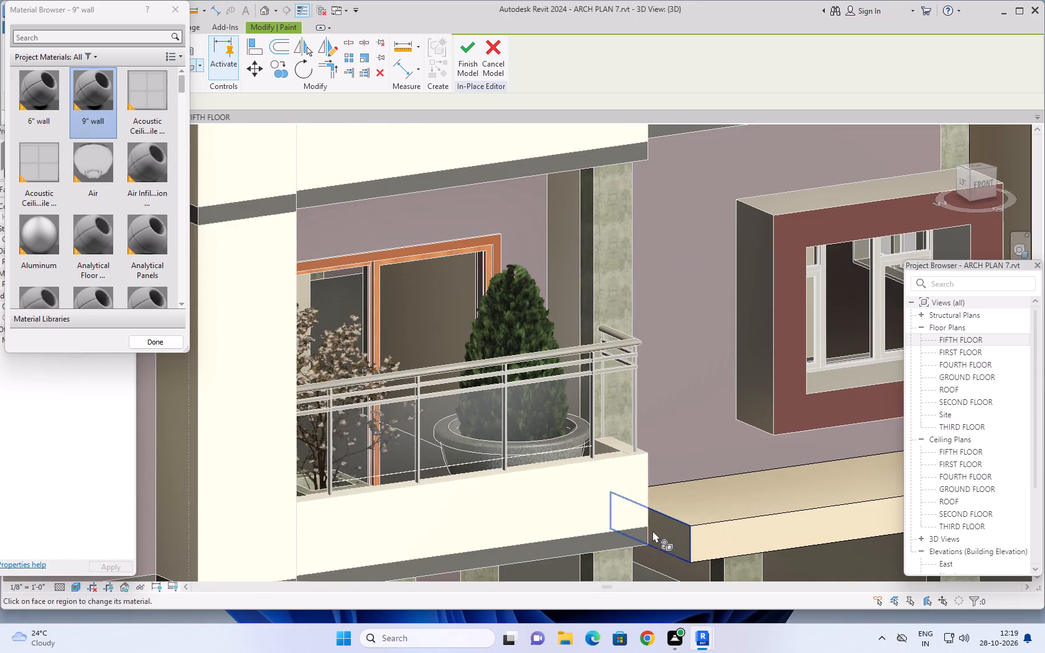
pyautogui.press('Escape')
pyautogui.press('Escape')
# Finish the in-place model edit of the front facade frame, keeping the painted finishes.
pyautogui.scroll(-8, 666, 463)
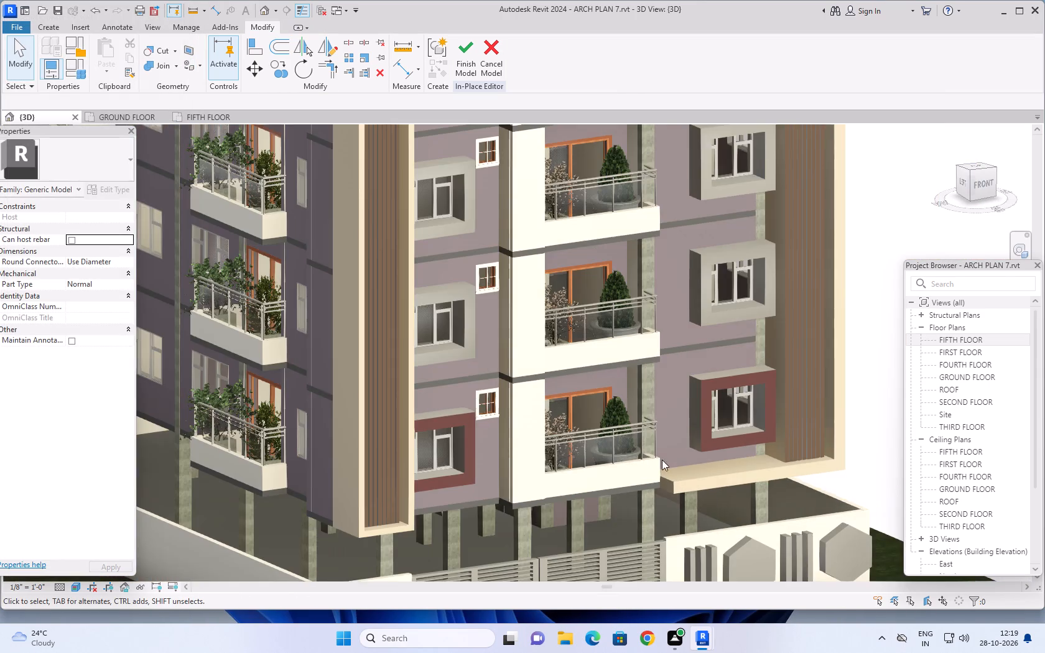
pyautogui.scroll(-4, 677, 455)
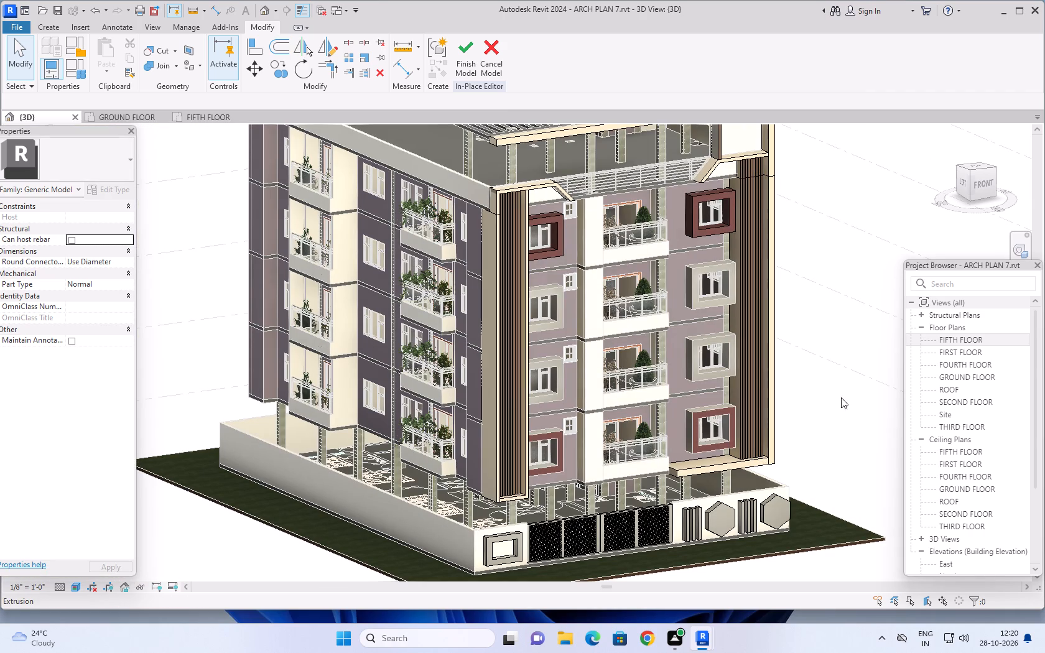
pyautogui.moveTo(845, 411); pyautogui.dragTo(793, 447, button='middle')
pyautogui.keyDown('shift'); pyautogui.moveTo(787, 445); pyautogui.dragTo(778, 445, button='middle'); pyautogui.keyUp('shift')
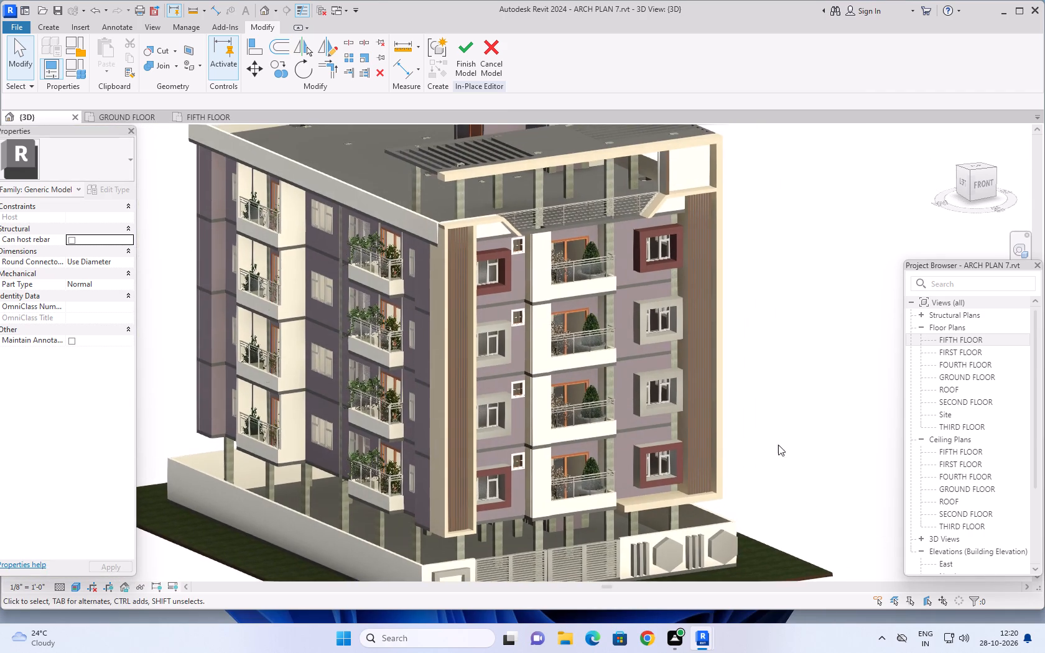
pyautogui.keyDown('shift'); pyautogui.moveTo(778, 445); pyautogui.dragTo(731, 430, button='middle'); pyautogui.keyUp('shift')
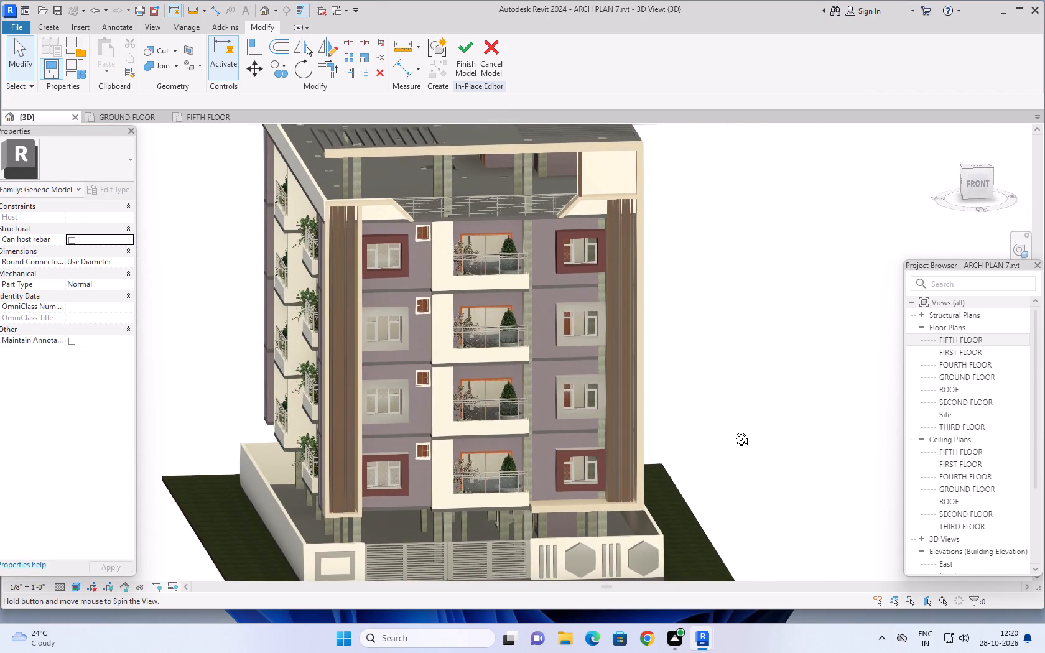
pyautogui.keyDown('shift'); pyautogui.moveTo(731, 430); pyautogui.dragTo(750, 433, button='middle'); pyautogui.keyUp('shift')
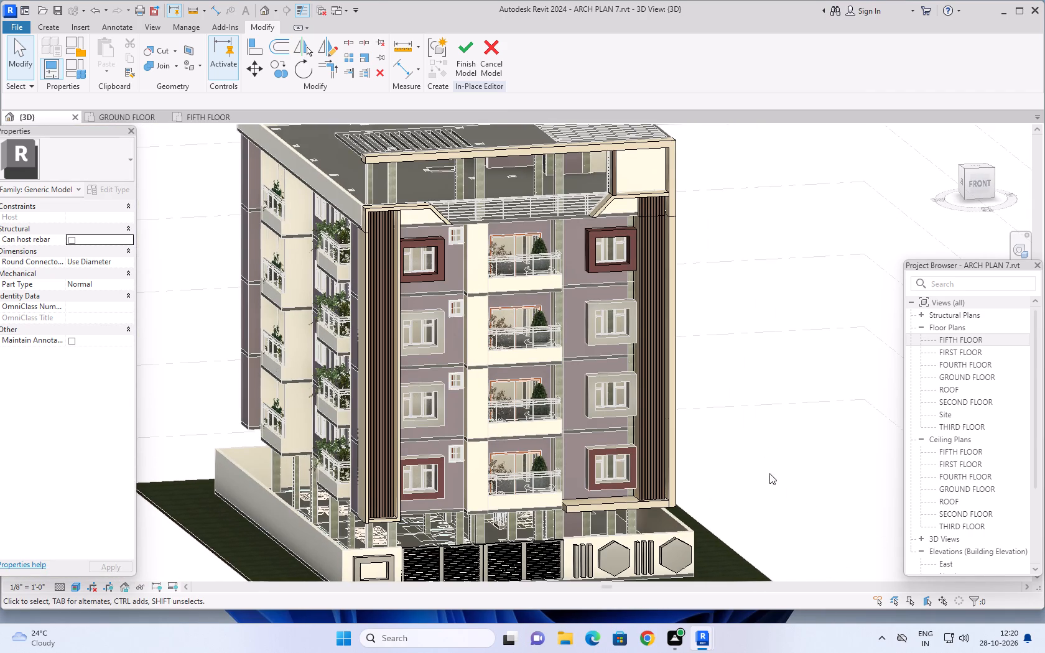
pyautogui.click(470, 53)
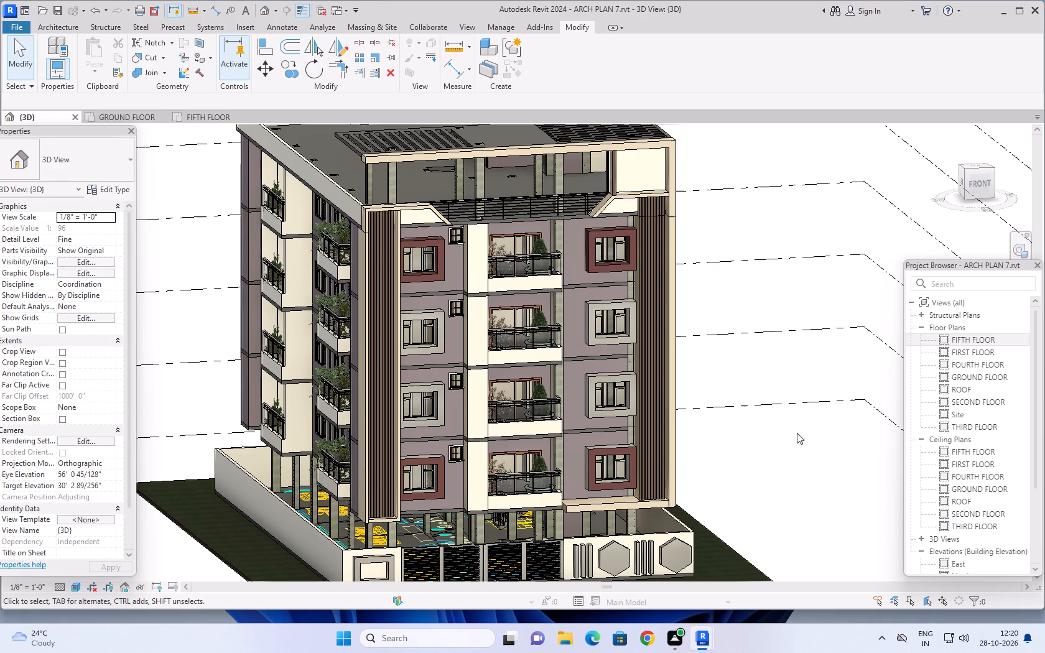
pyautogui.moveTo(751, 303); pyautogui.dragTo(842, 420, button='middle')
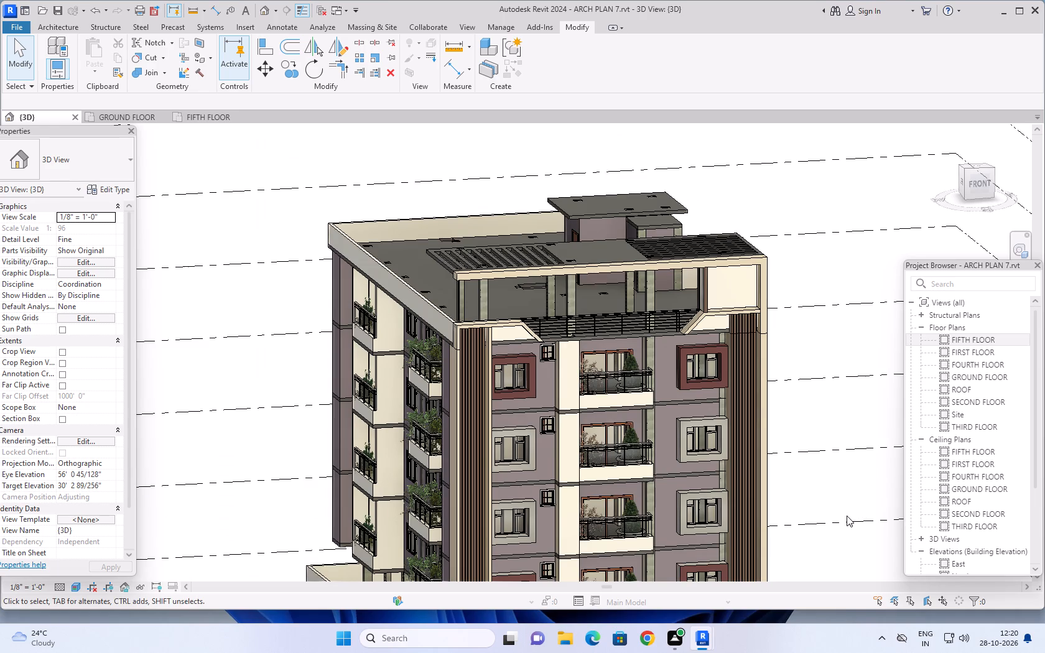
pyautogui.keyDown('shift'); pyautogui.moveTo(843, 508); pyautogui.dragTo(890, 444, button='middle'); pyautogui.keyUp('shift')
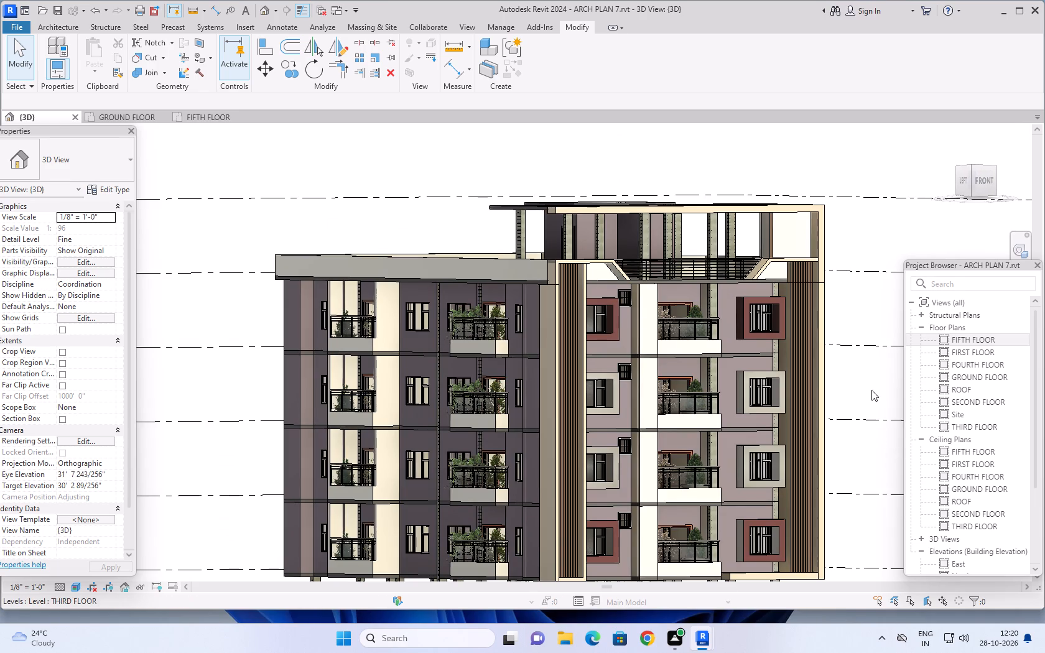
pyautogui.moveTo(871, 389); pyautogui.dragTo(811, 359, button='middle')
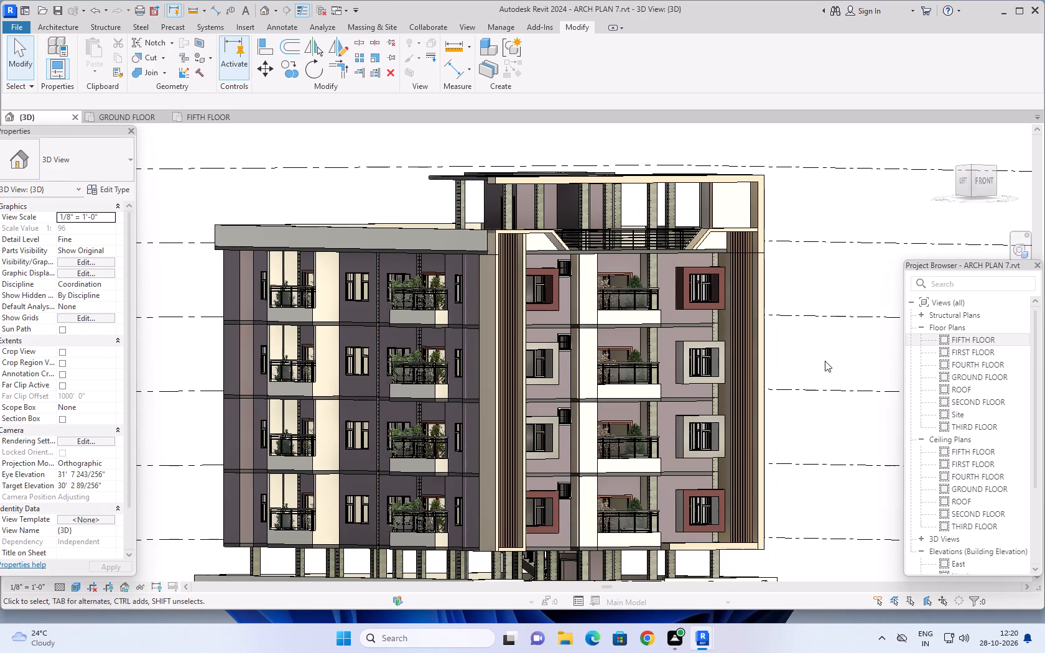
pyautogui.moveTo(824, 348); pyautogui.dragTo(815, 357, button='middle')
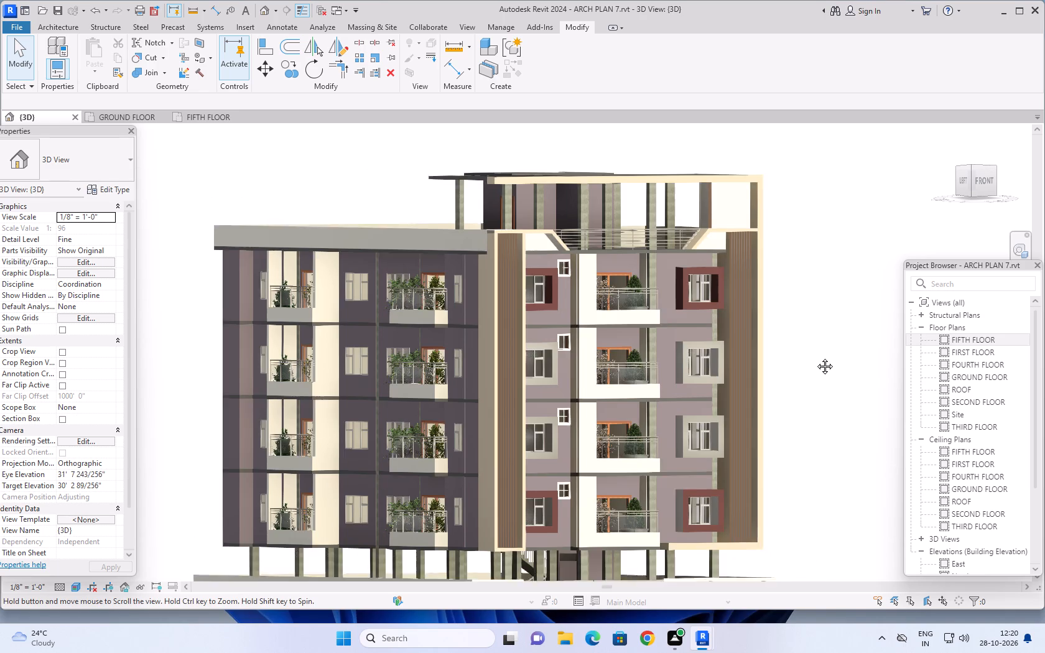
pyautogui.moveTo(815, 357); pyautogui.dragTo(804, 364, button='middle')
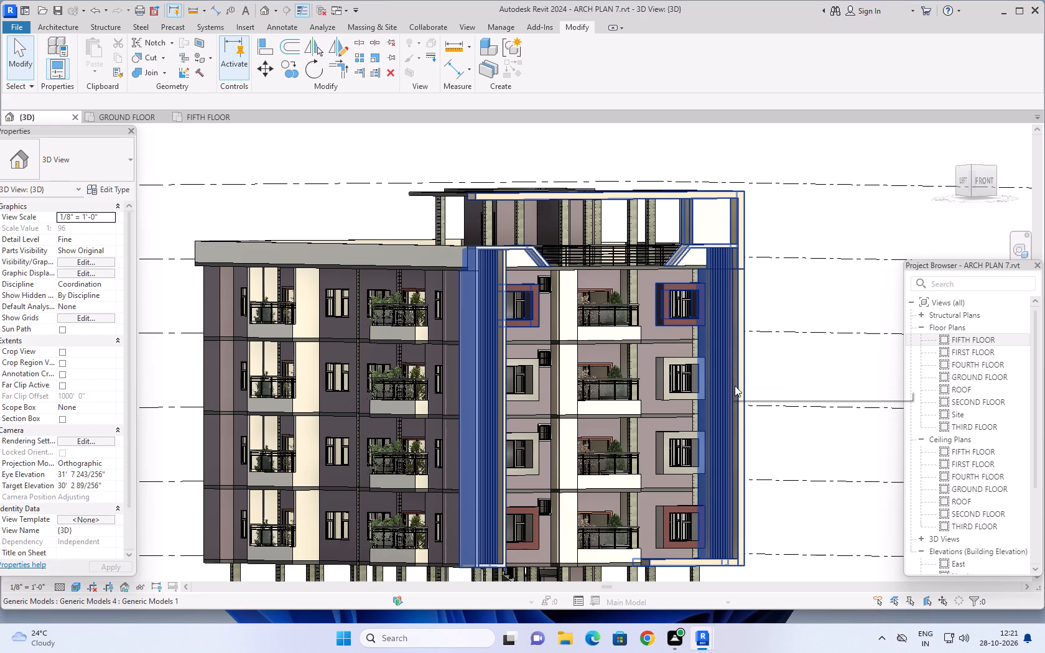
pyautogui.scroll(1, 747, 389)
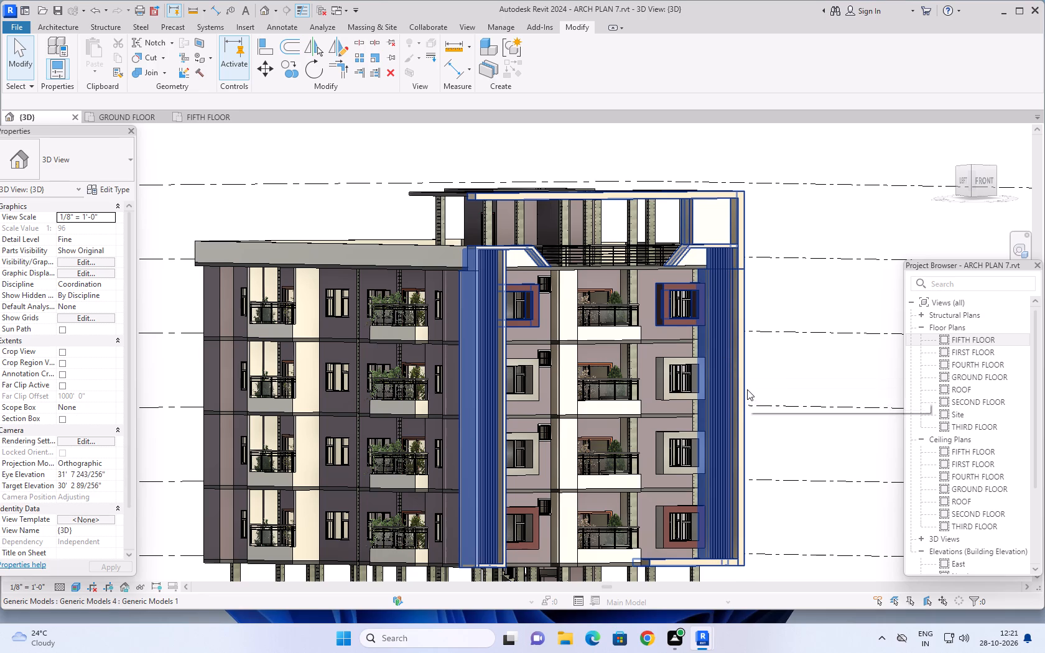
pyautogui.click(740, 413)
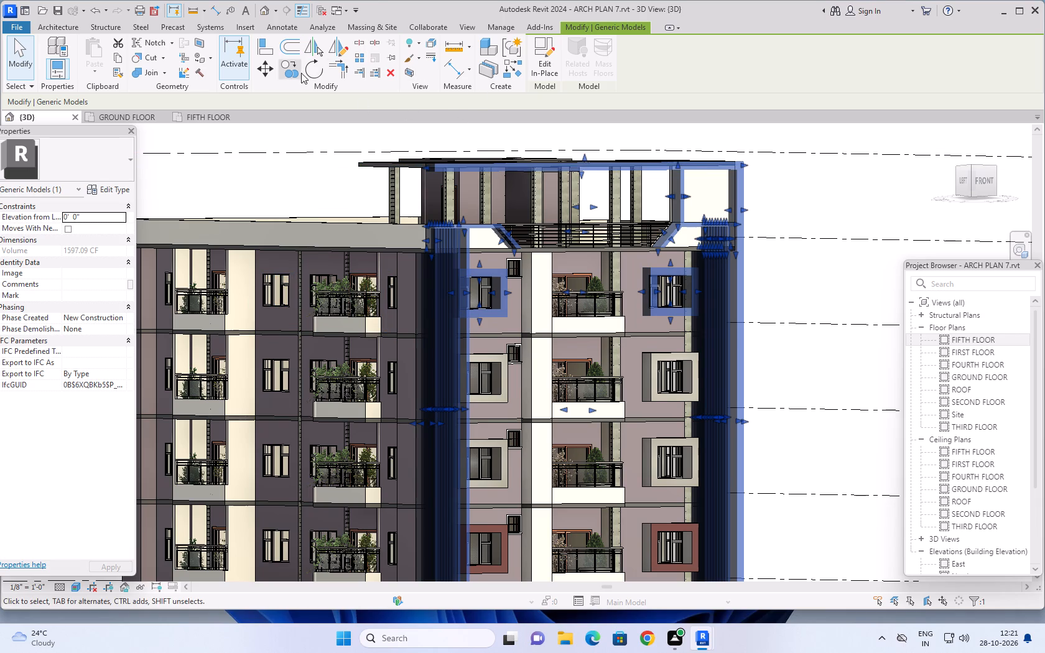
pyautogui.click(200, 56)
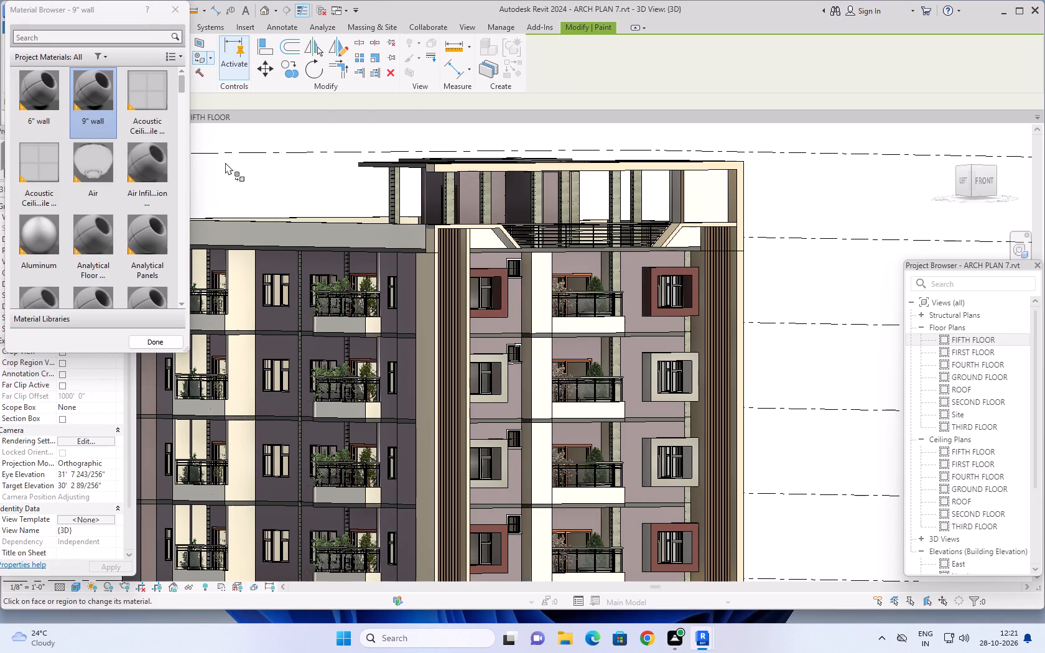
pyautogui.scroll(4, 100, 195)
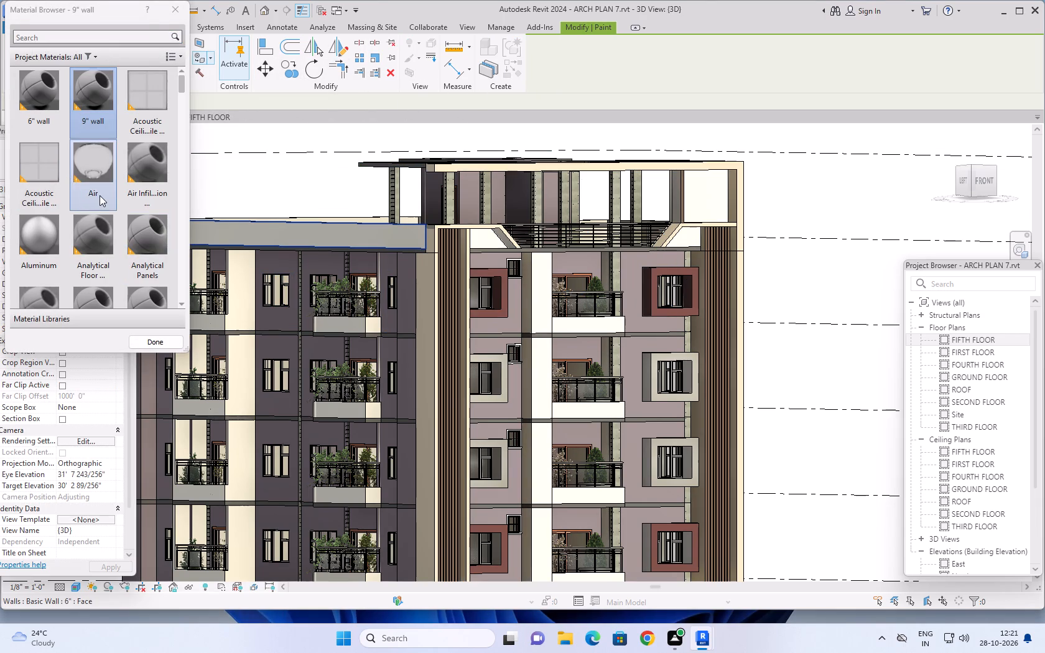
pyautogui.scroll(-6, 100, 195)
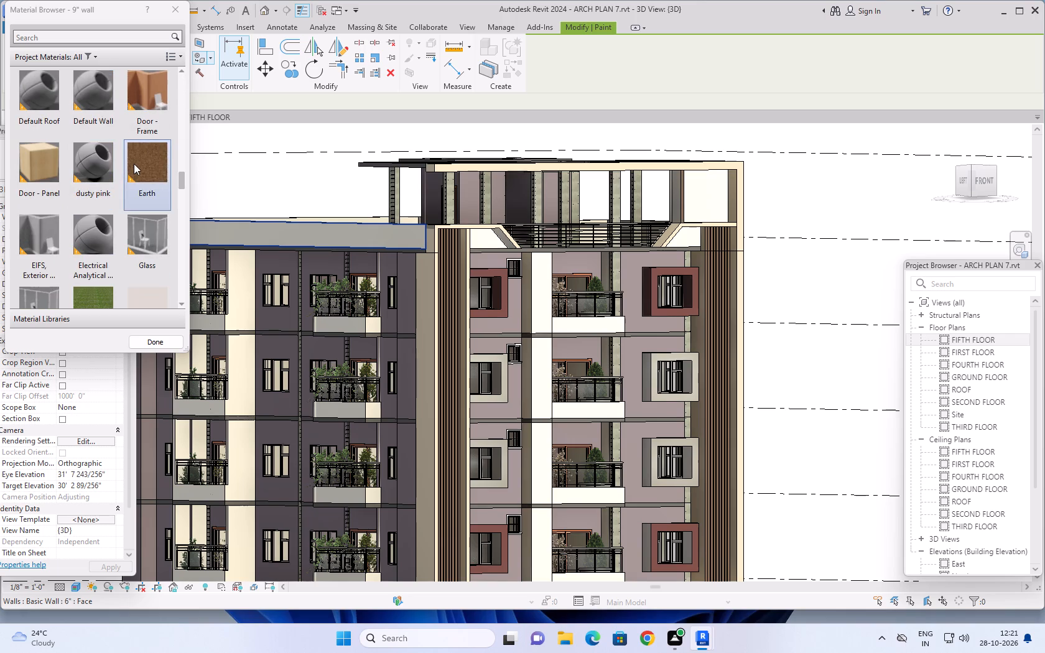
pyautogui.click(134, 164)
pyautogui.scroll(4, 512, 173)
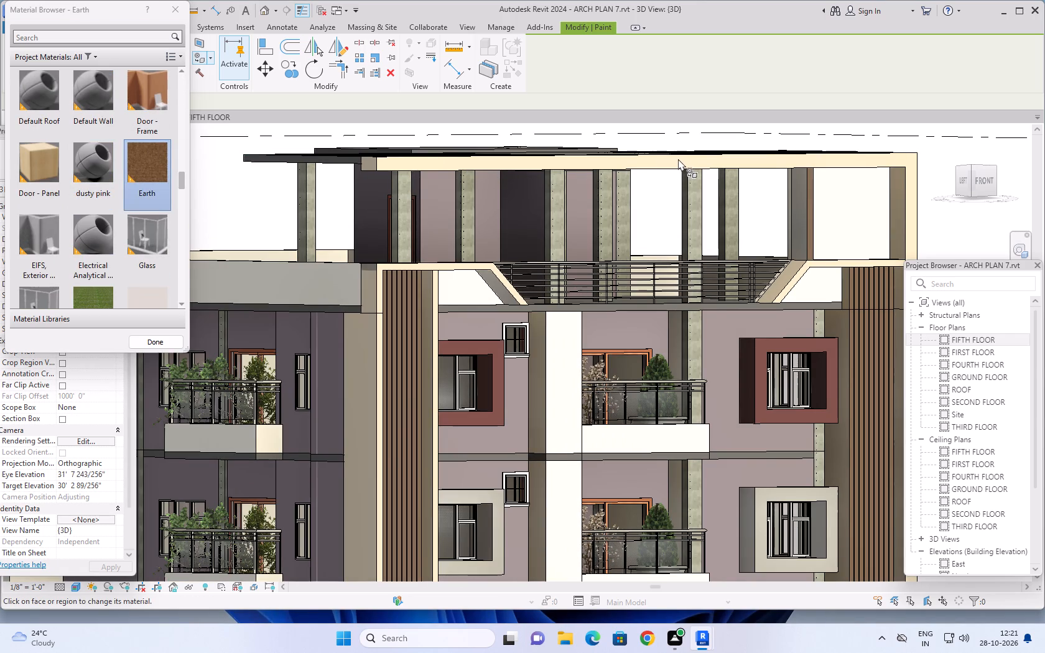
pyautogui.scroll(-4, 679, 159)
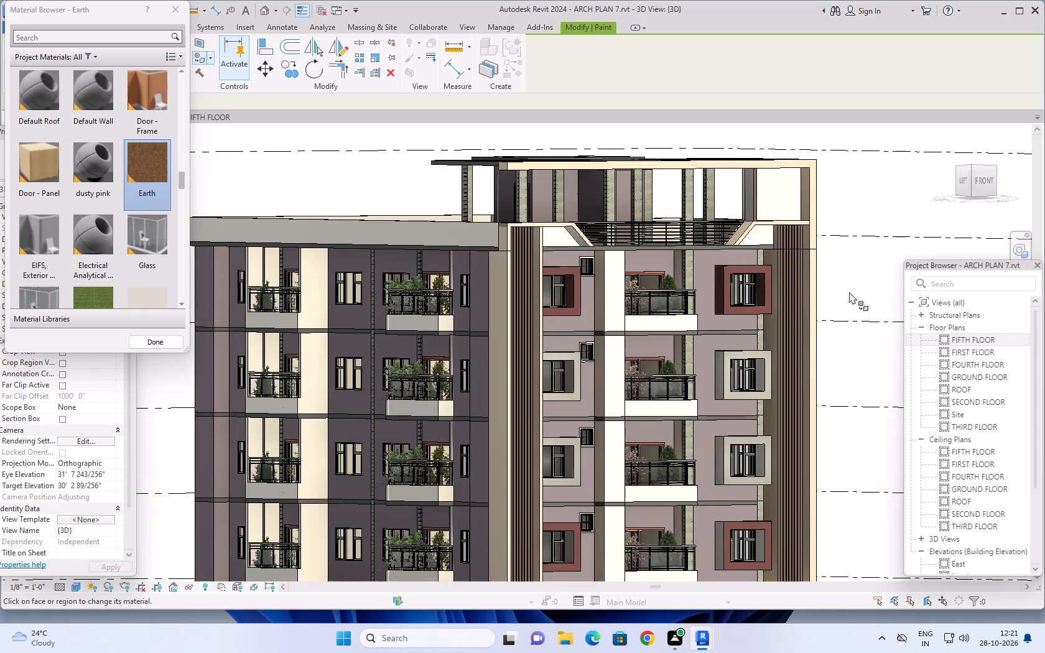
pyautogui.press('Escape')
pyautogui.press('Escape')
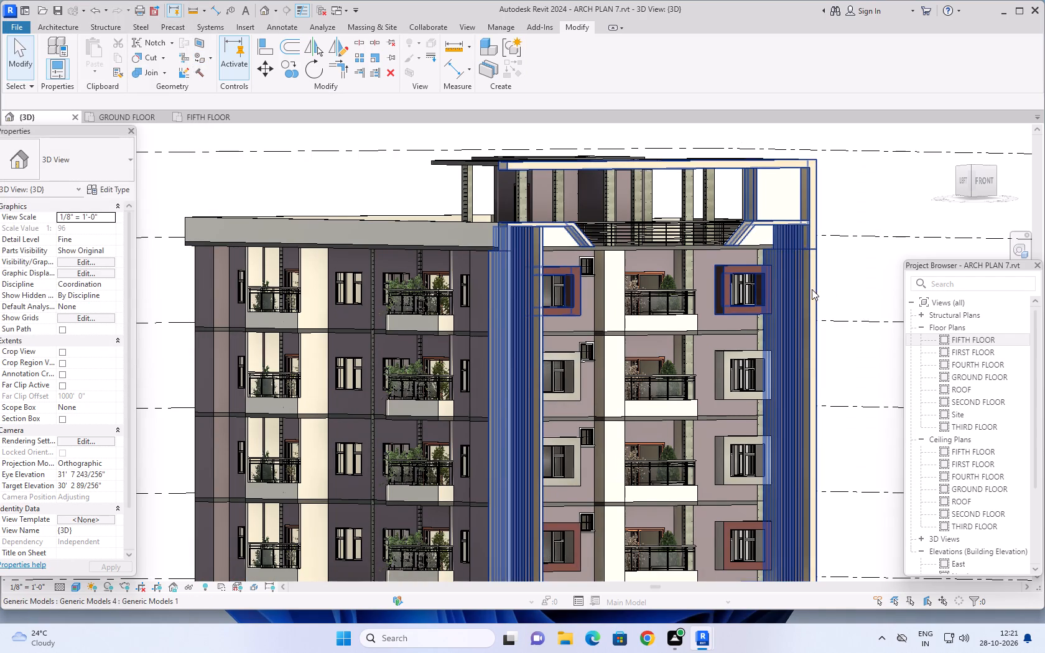
# Open the front facade frame's generic model for in-place editing.
pyautogui.click(809, 291)
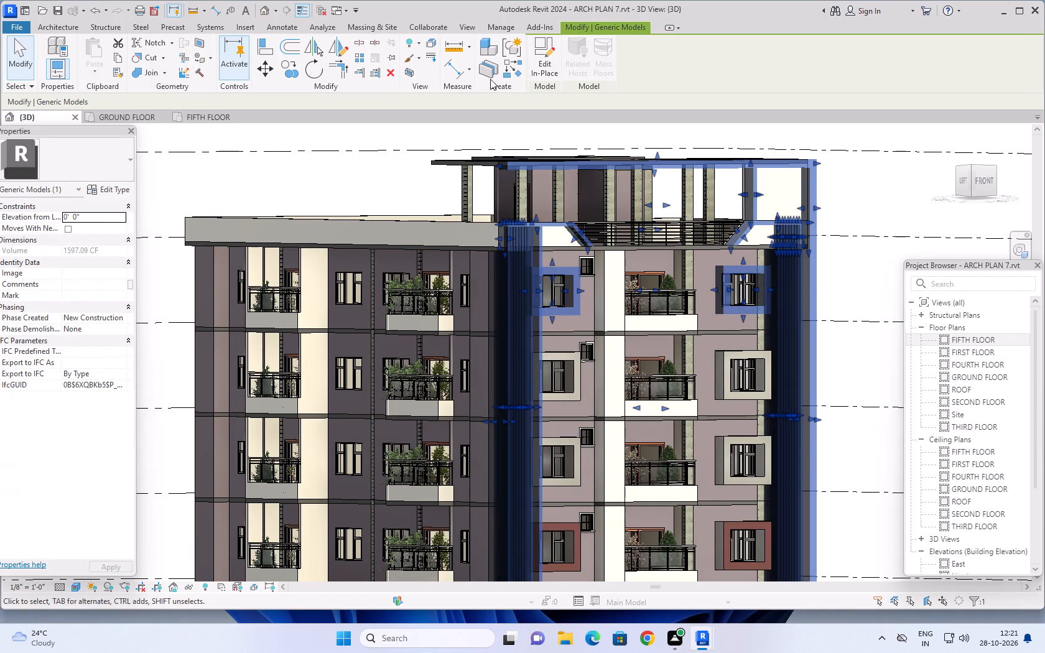
pyautogui.click(549, 56)
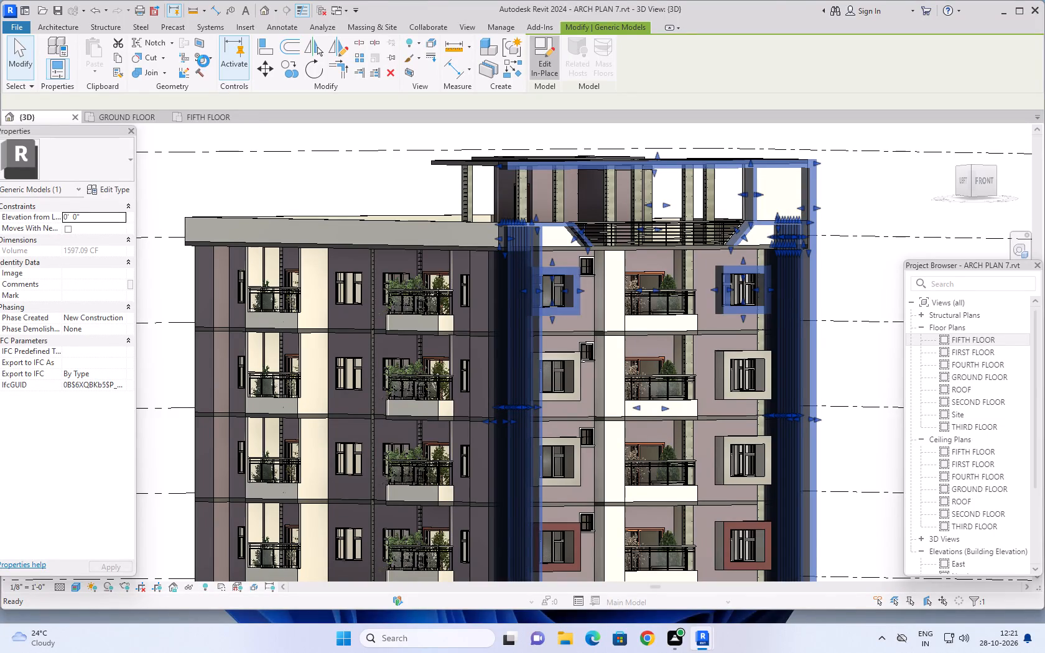
pyautogui.scroll(1, 232, 80)
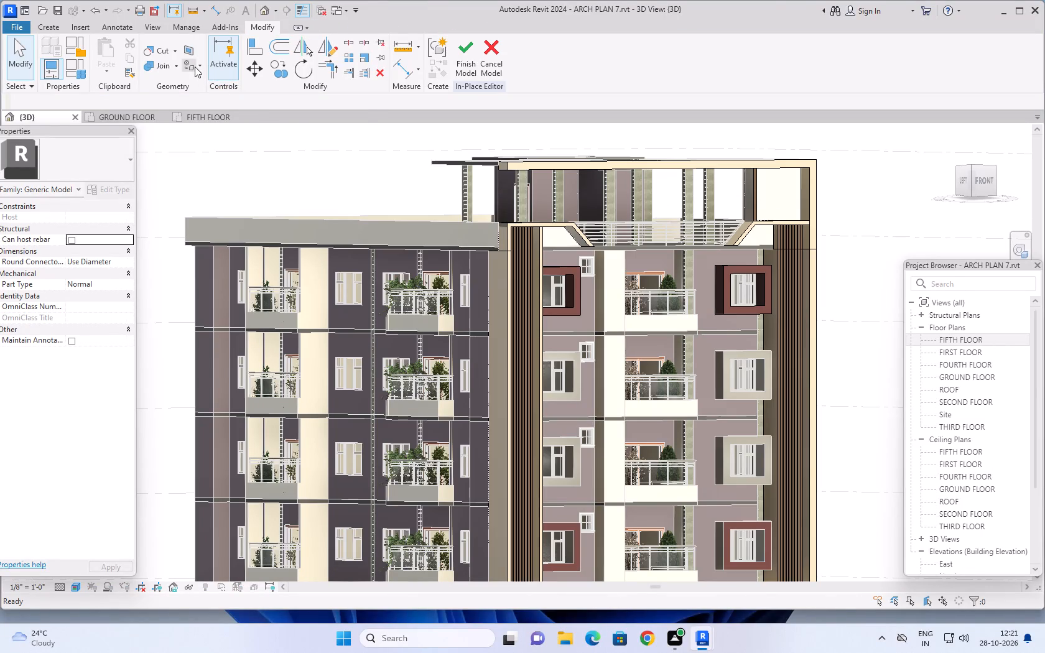
# Paint the front face of the rooftop frame's long top beam with the Earth material.
pyautogui.click(190, 65)
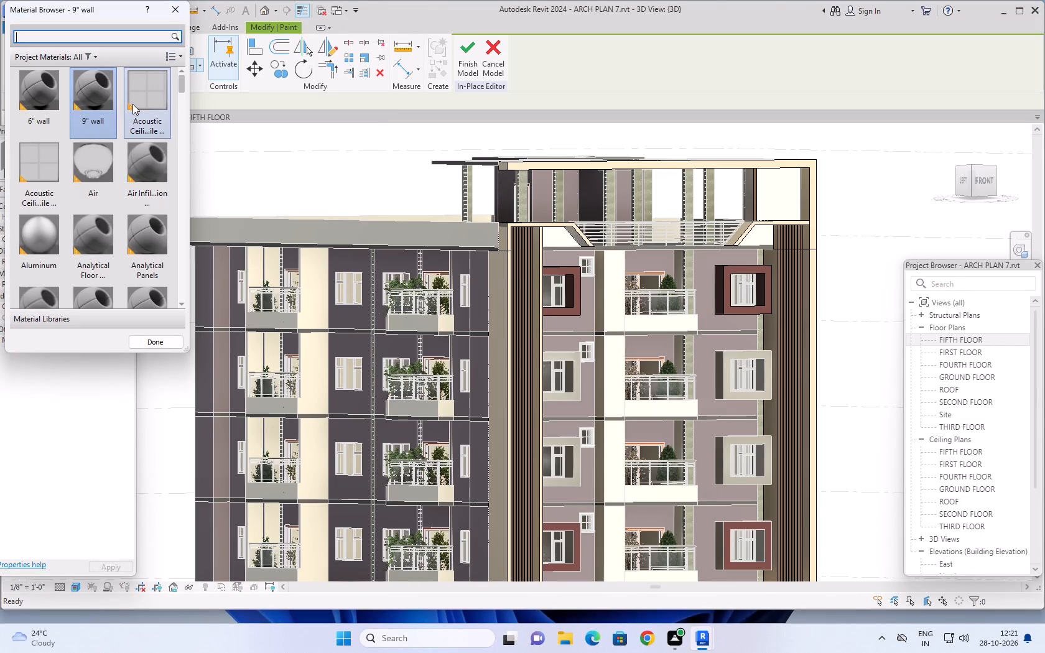
pyautogui.scroll(-7, 93, 162)
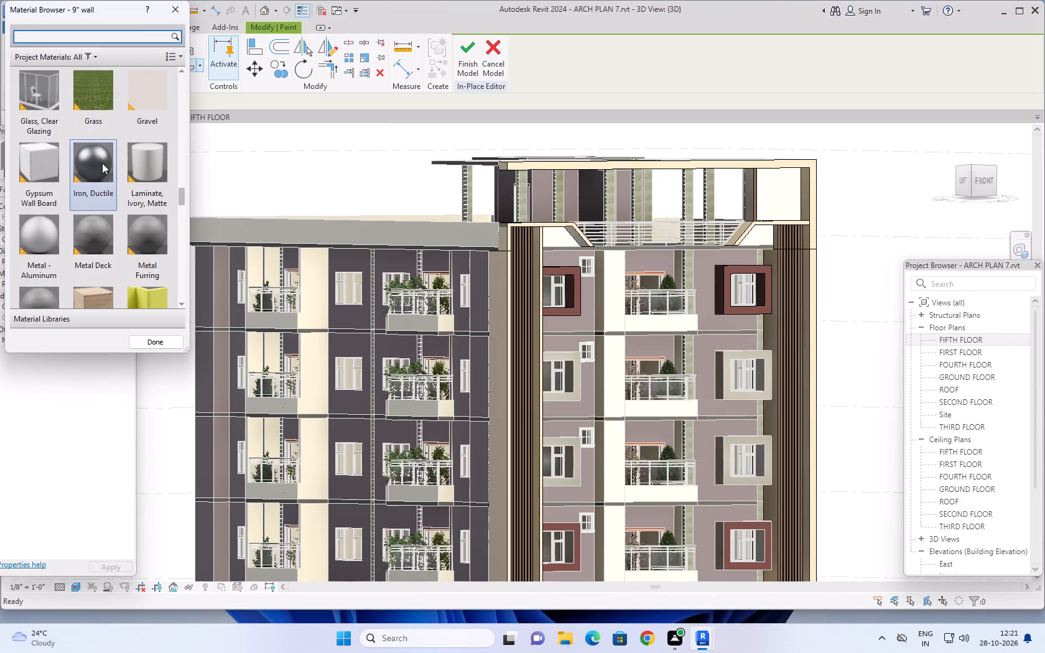
pyautogui.scroll(-6, 102, 163)
pyautogui.scroll(4, 109, 165)
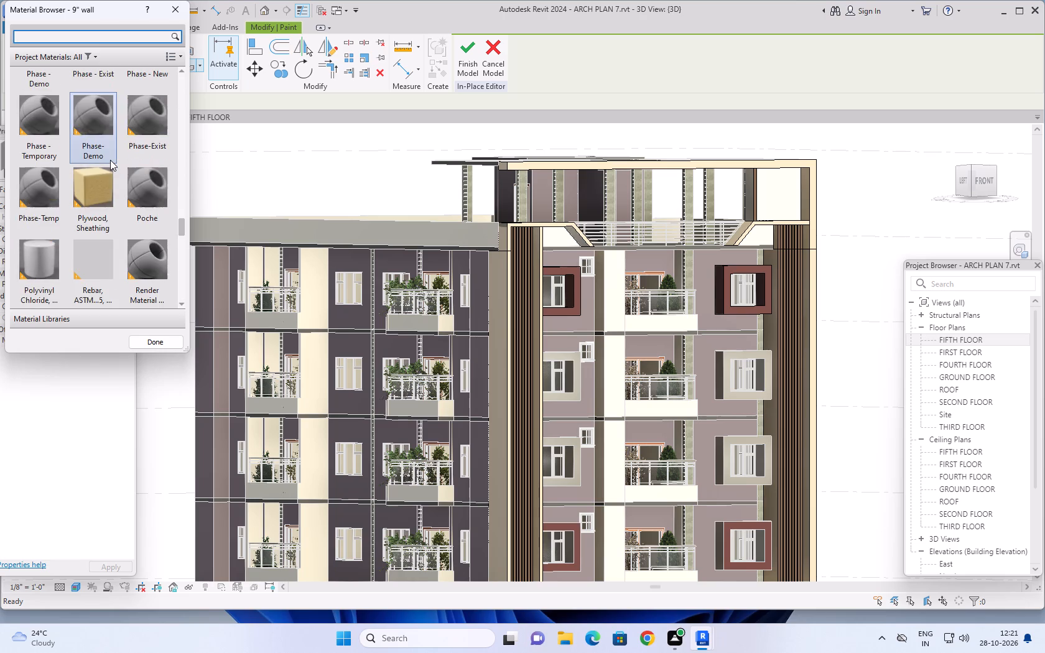
pyautogui.scroll(4, 110, 160)
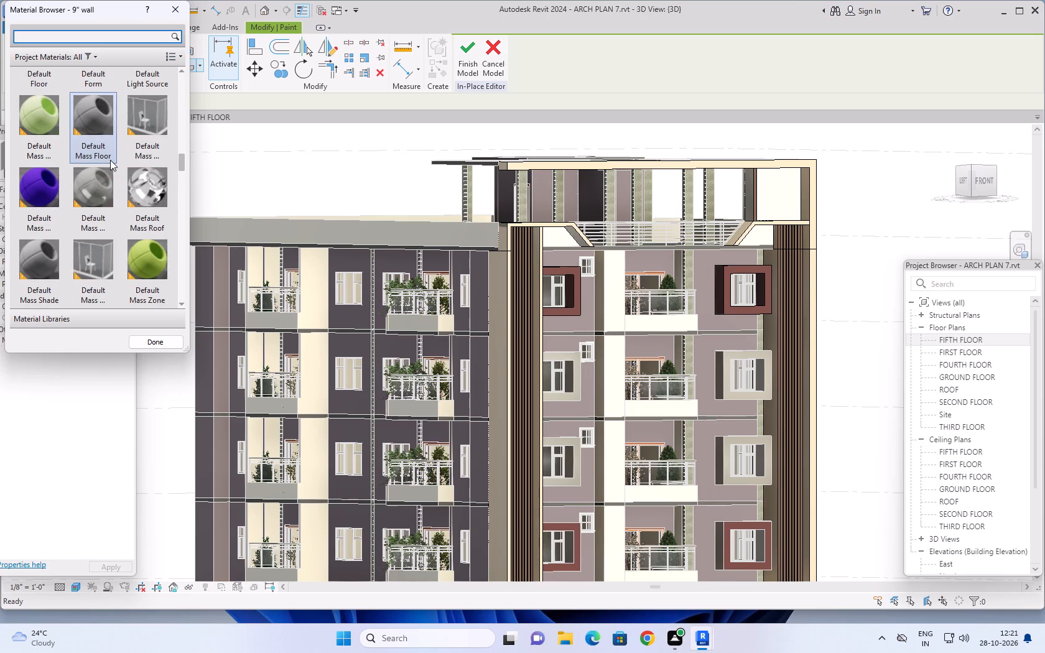
pyautogui.scroll(-1, 110, 160)
pyautogui.click(146, 183)
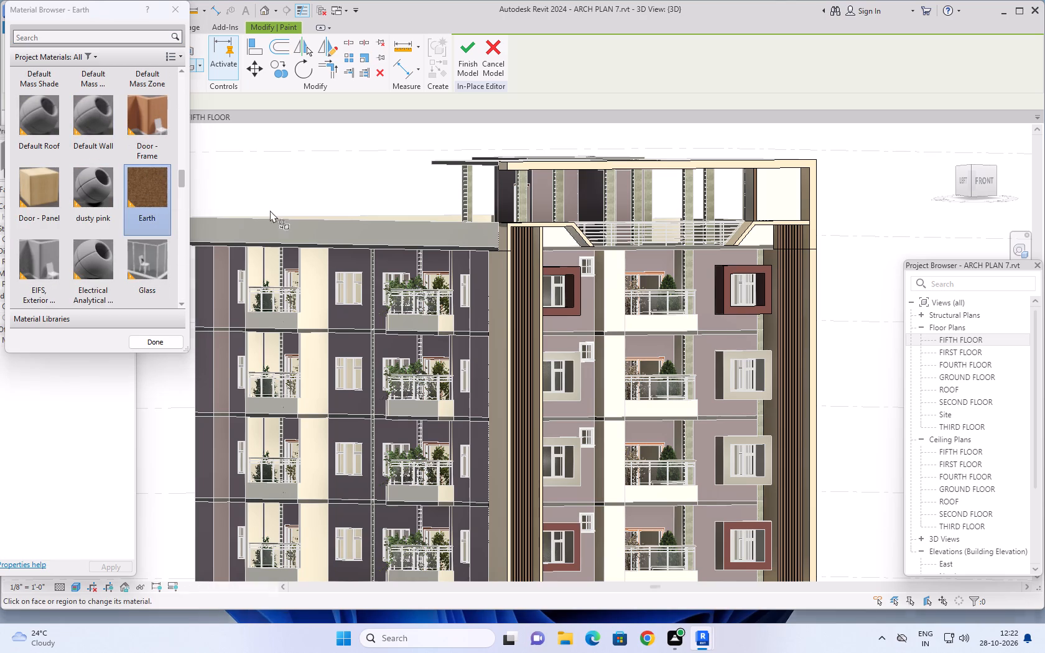
pyautogui.scroll(4, 597, 172)
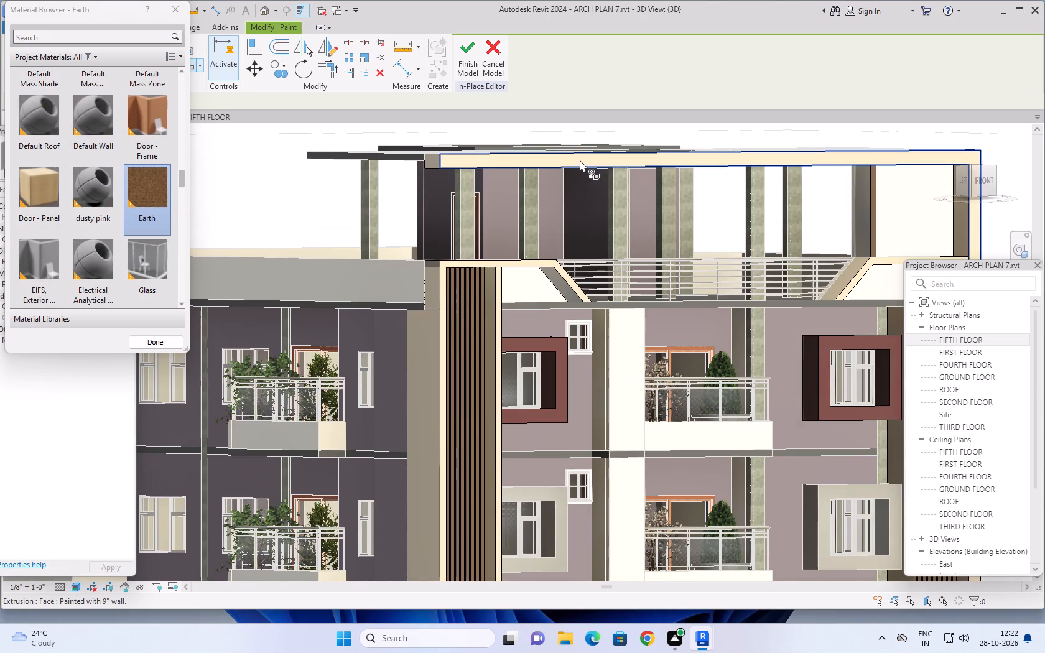
pyautogui.click(483, 160)
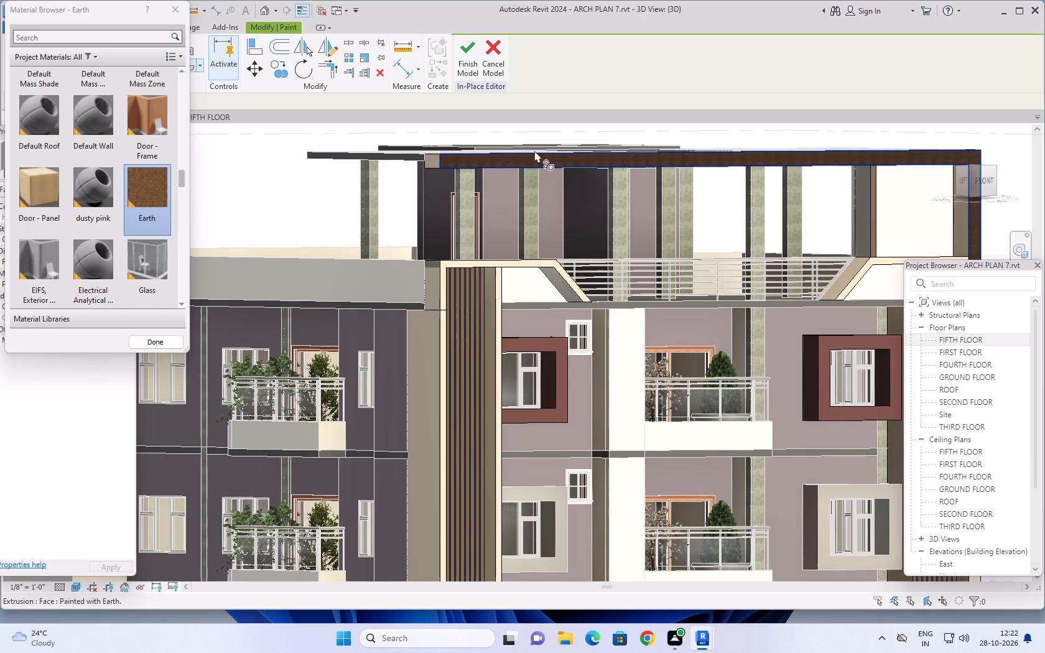
# Paint the narrow vertical front face along the outer edge of the right slatted panel with Earth.
pyautogui.scroll(-4, 705, 144)
pyautogui.scroll(-2, 797, 210)
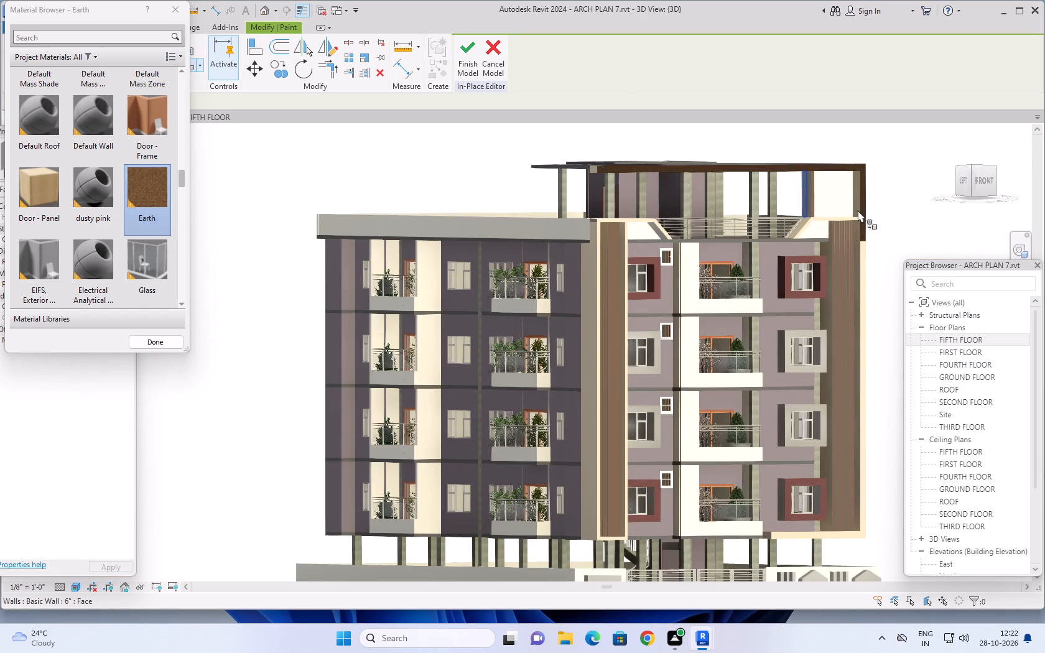
pyautogui.moveTo(886, 205); pyautogui.dragTo(781, 185, button='middle')
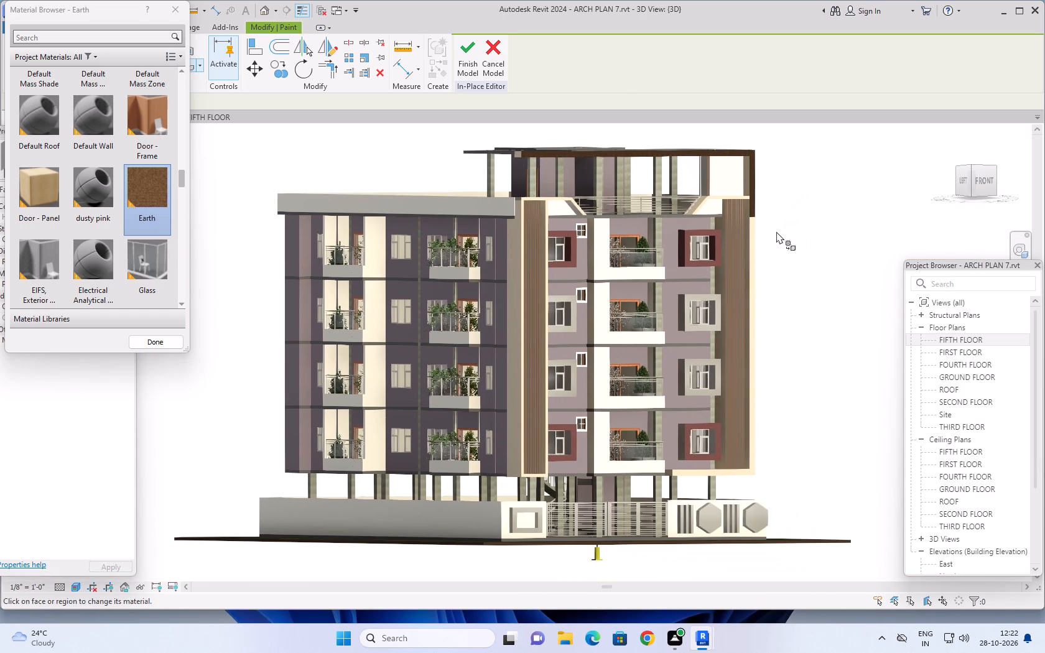
pyautogui.scroll(4, 768, 239)
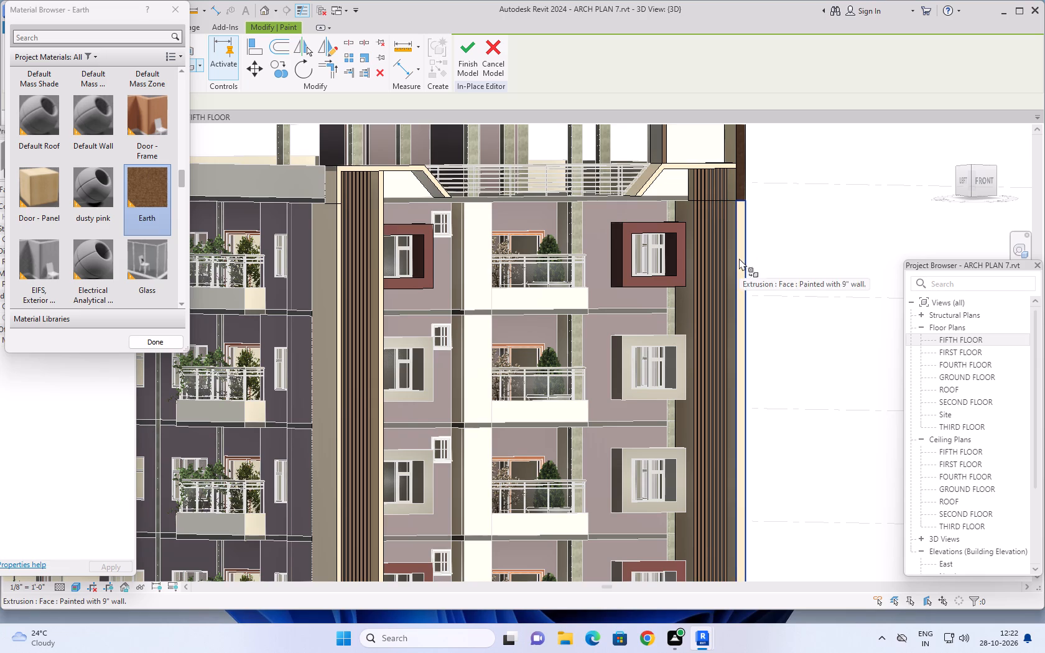
pyautogui.click(739, 258)
# Paint the front face of the angled band across the tops of both slatted panels with Earth.
pyautogui.scroll(-3, 806, 248)
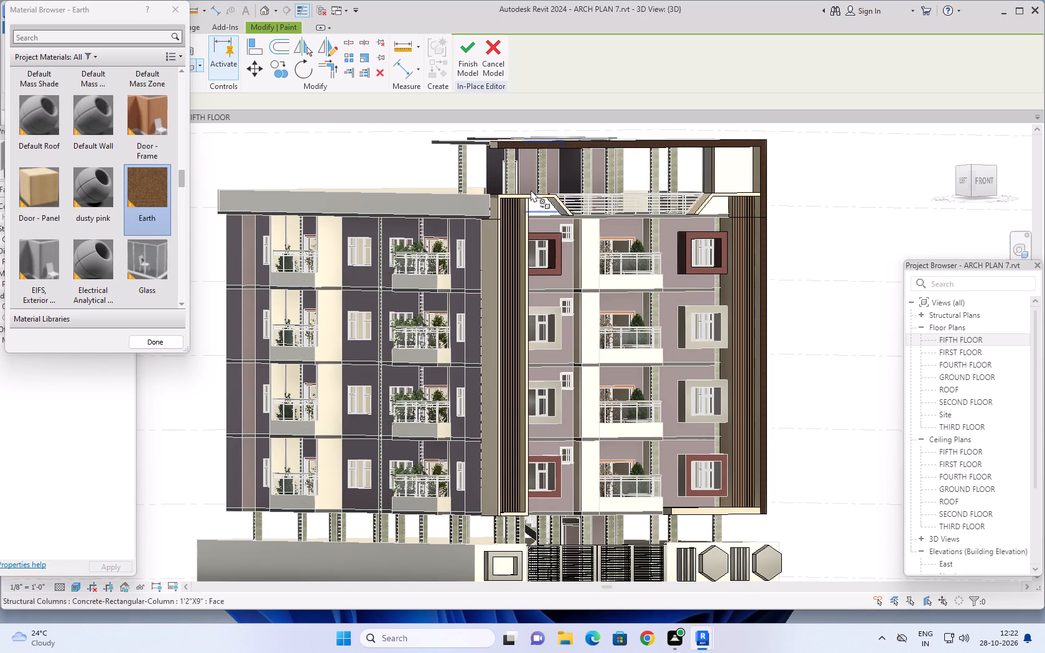
pyautogui.scroll(1, 494, 392)
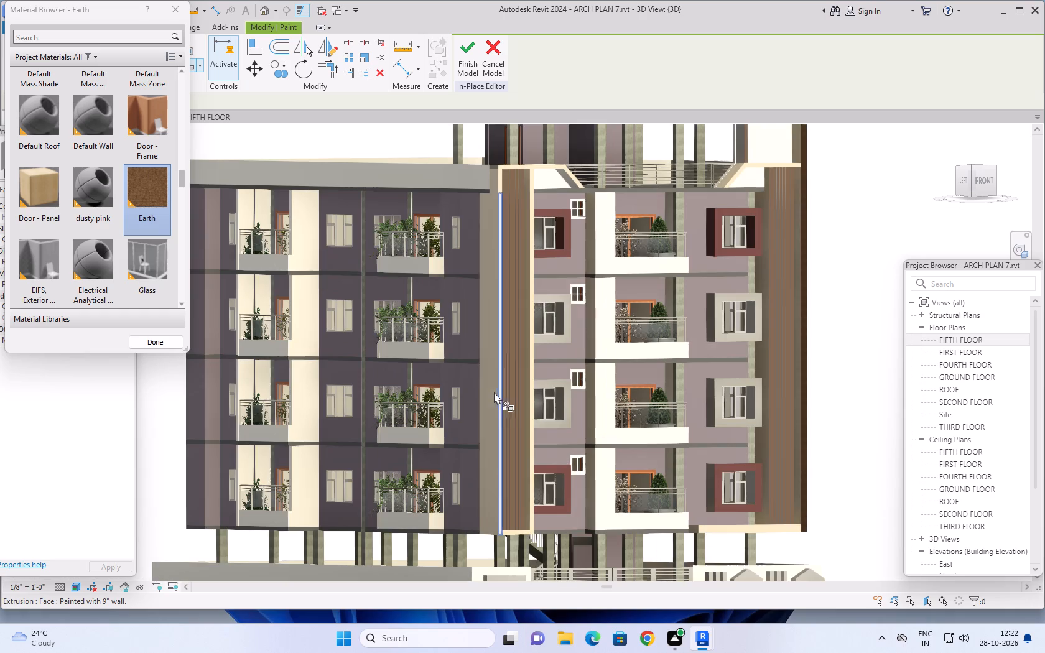
pyautogui.scroll(-1, 748, 328)
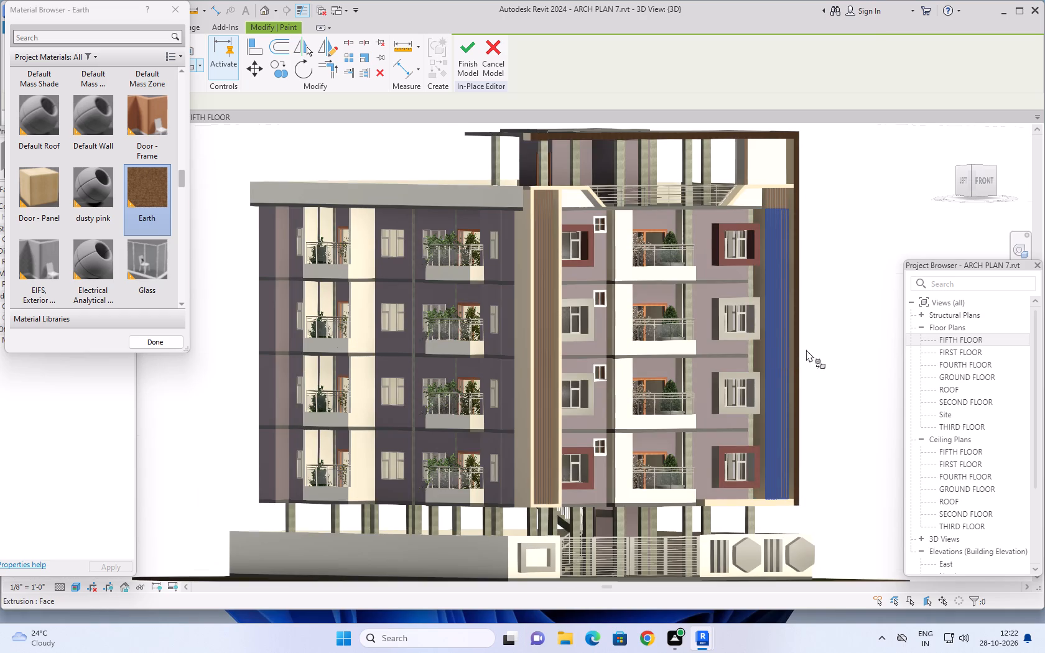
pyautogui.scroll(5, 759, 186)
pyautogui.click(759, 186)
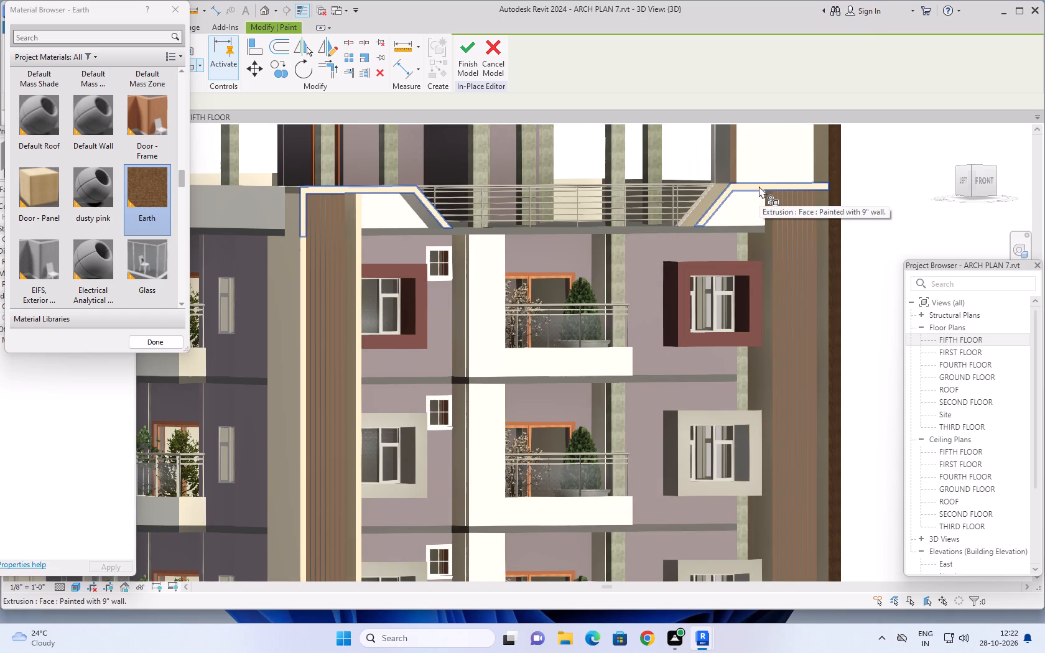
# Paint the front face of the projecting ledge below the right slatted panel with Earth.
pyautogui.scroll(-3, 900, 234)
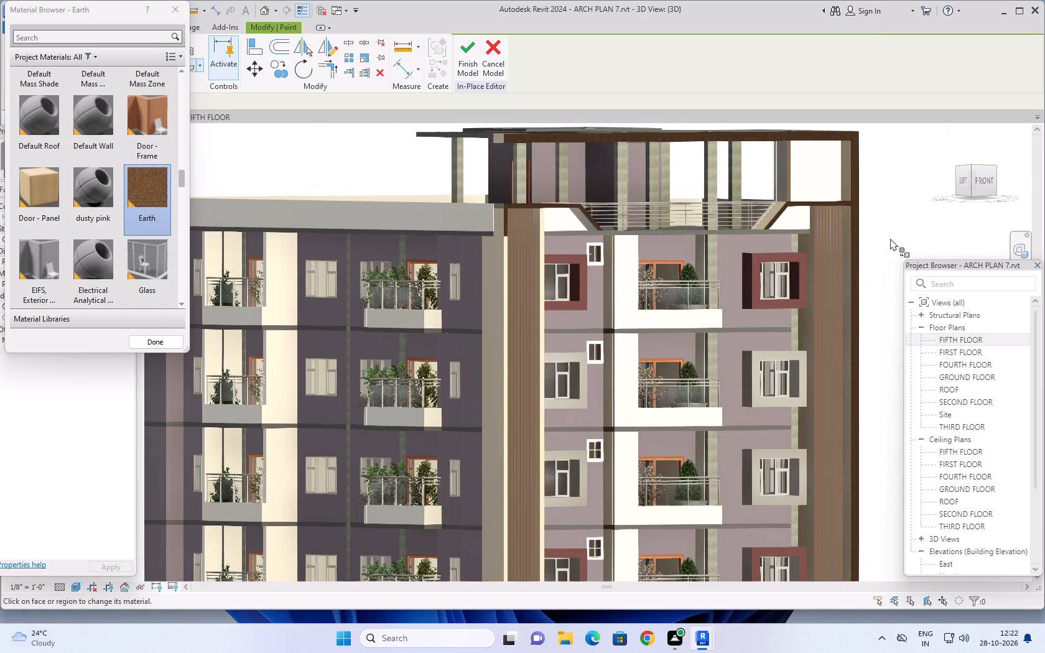
pyautogui.scroll(-1, 890, 238)
pyautogui.moveTo(890, 228); pyautogui.dragTo(871, 226, button='middle')
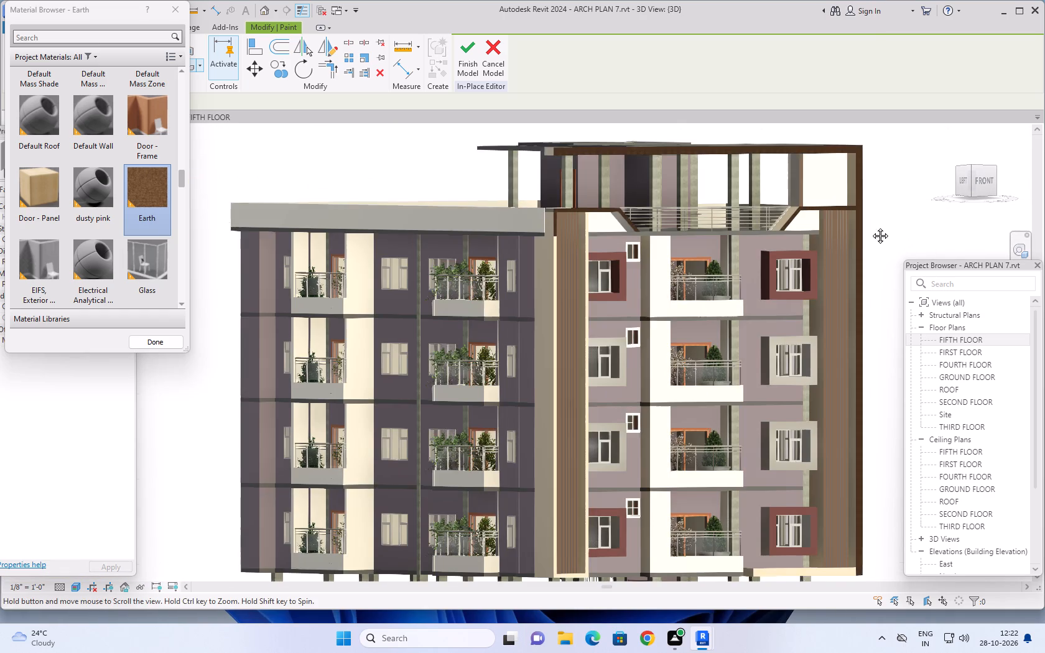
pyautogui.moveTo(871, 226); pyautogui.dragTo(838, 220, button='middle')
pyautogui.moveTo(848, 220); pyautogui.dragTo(819, 225, button='middle')
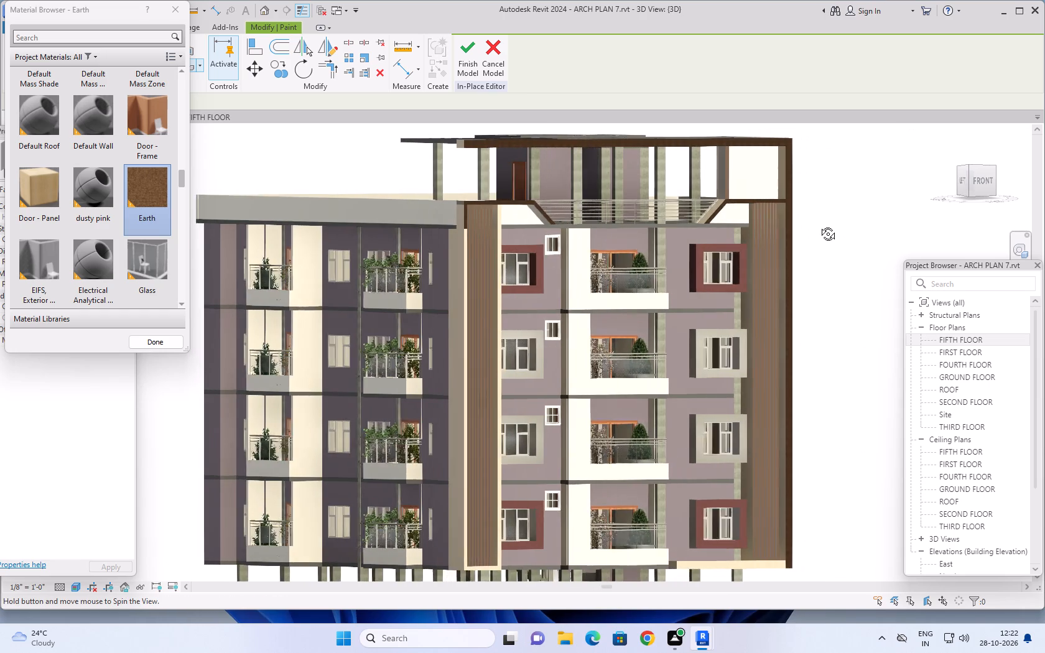
pyautogui.moveTo(819, 225); pyautogui.dragTo(828, 221, button='middle')
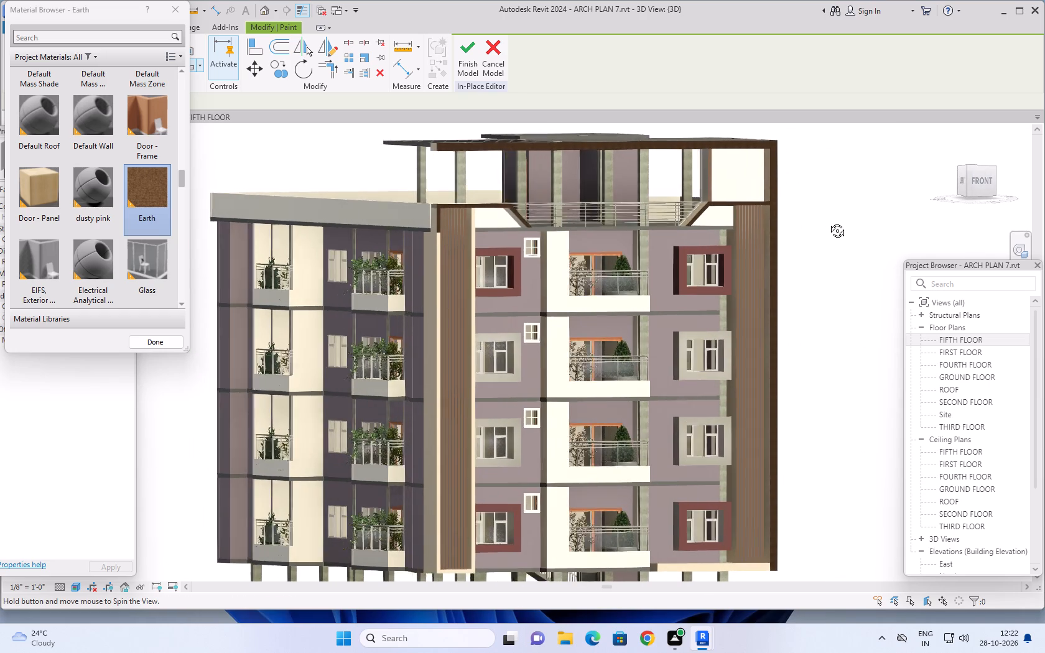
pyautogui.moveTo(828, 221); pyautogui.dragTo(838, 216, button='middle')
pyautogui.scroll(2, 764, 550)
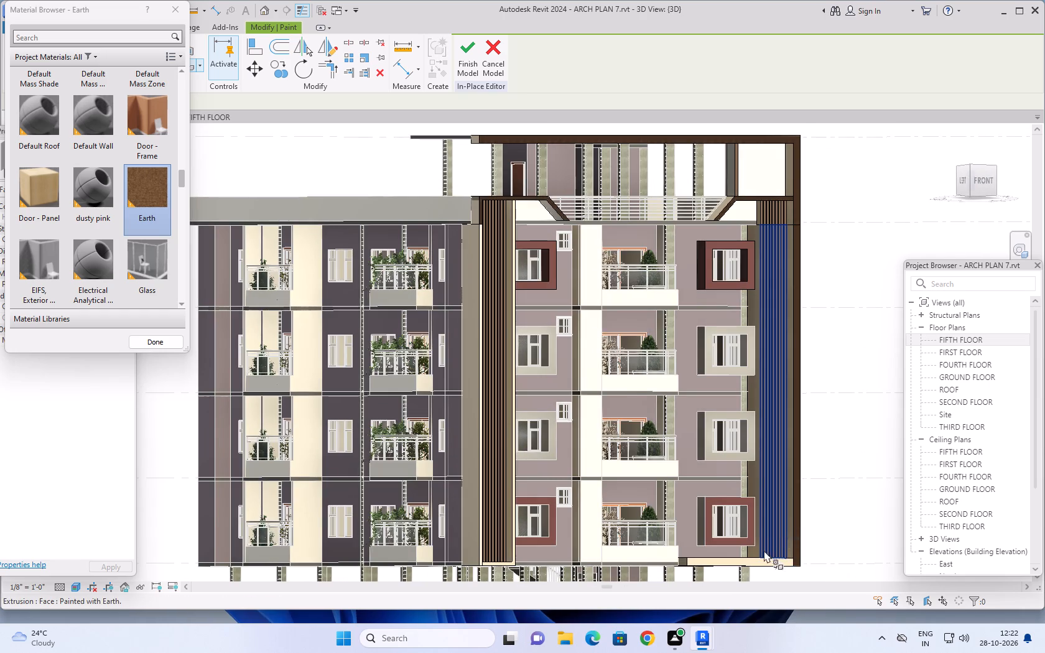
pyautogui.scroll(2, 764, 550)
pyautogui.moveTo(859, 502); pyautogui.dragTo(869, 365, button='middle')
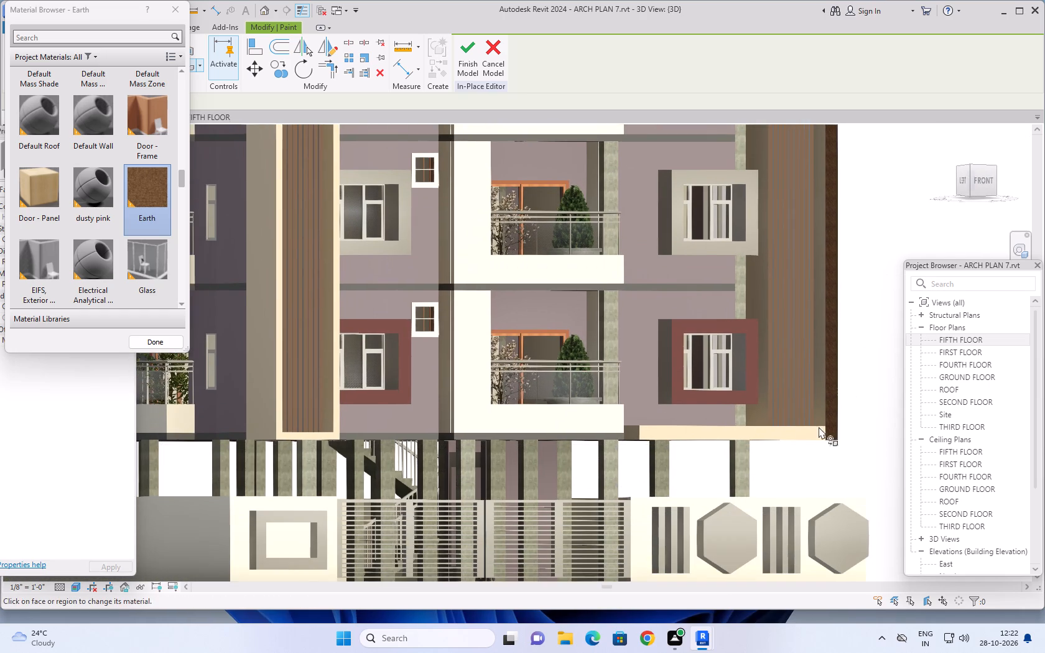
pyautogui.scroll(4, 769, 440)
pyautogui.click(763, 430)
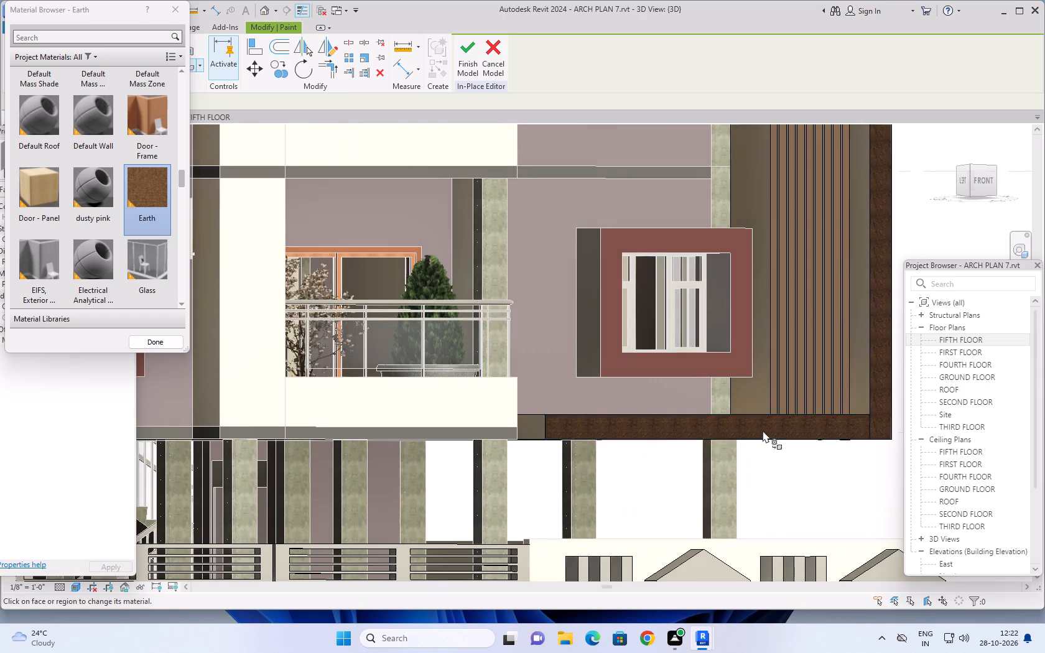
# Paint the narrow vertical face along the left edge of the left slatted panel's frame with Earth.
pyautogui.scroll(-7, 763, 430)
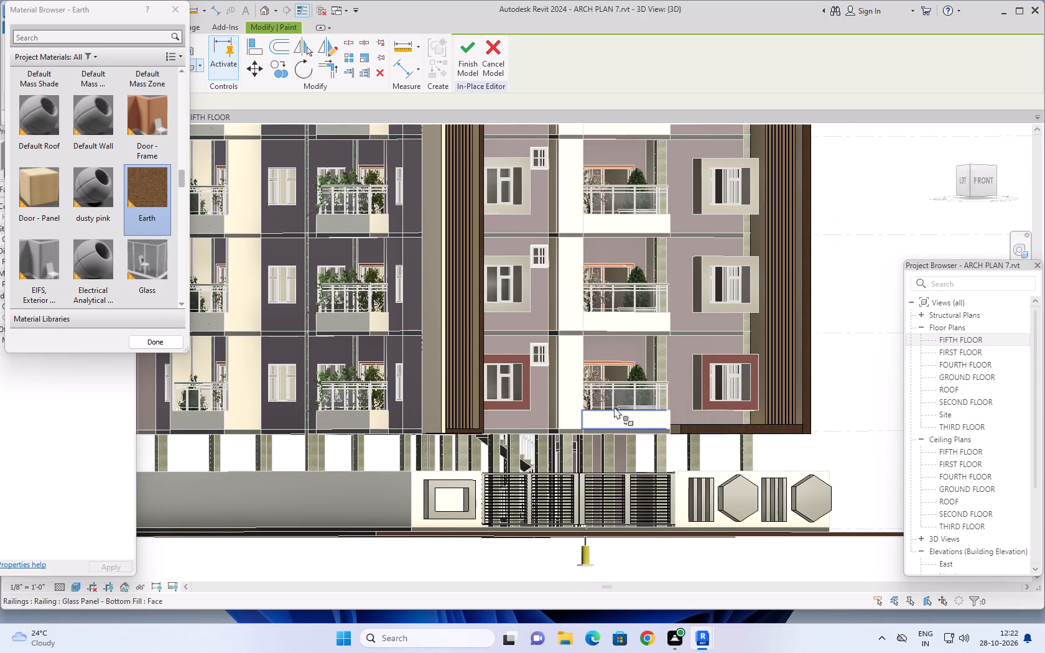
pyautogui.keyDown('shift'); pyautogui.moveTo(610, 407); pyautogui.dragTo(537, 420, button='middle'); pyautogui.keyUp('shift')
pyautogui.scroll(-3, 802, 358)
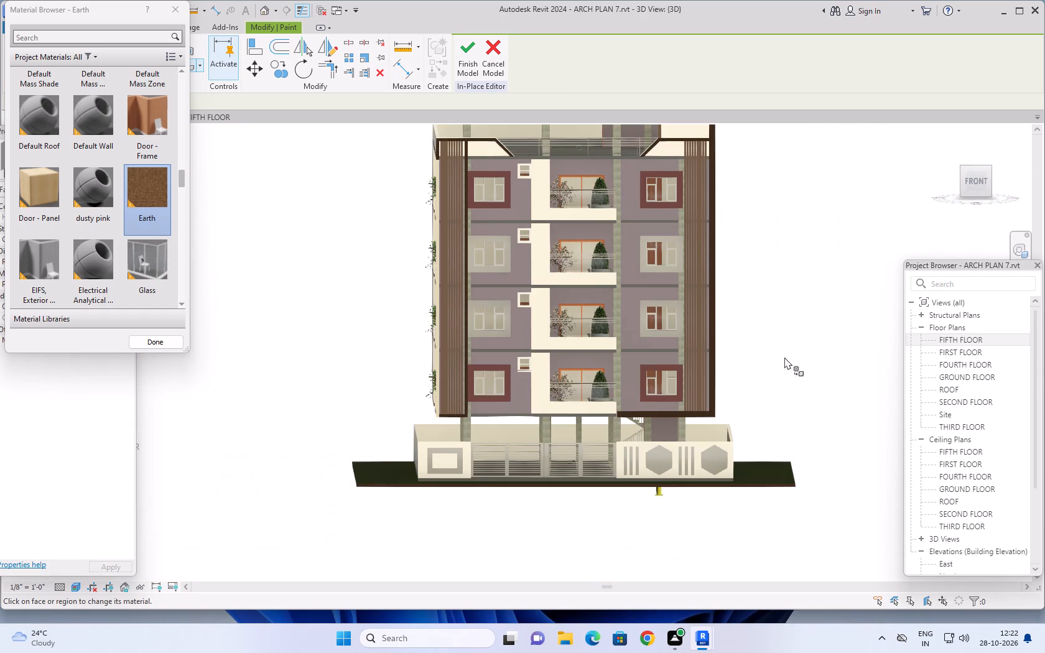
pyautogui.moveTo(784, 357); pyautogui.dragTo(851, 394, button='middle')
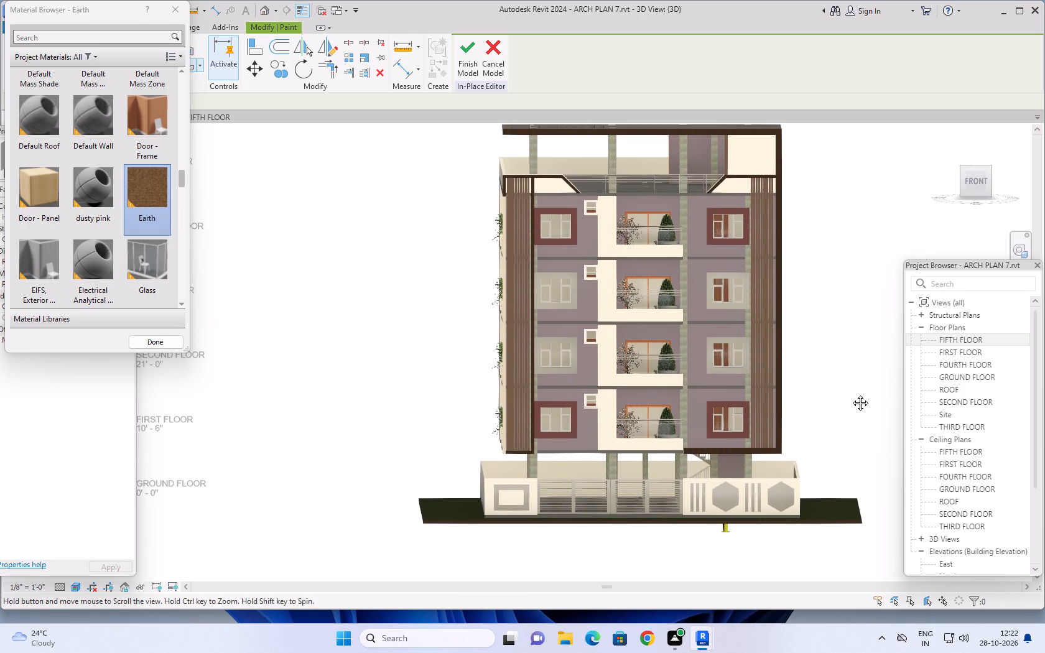
pyautogui.moveTo(851, 394); pyautogui.dragTo(848, 425, button='middle')
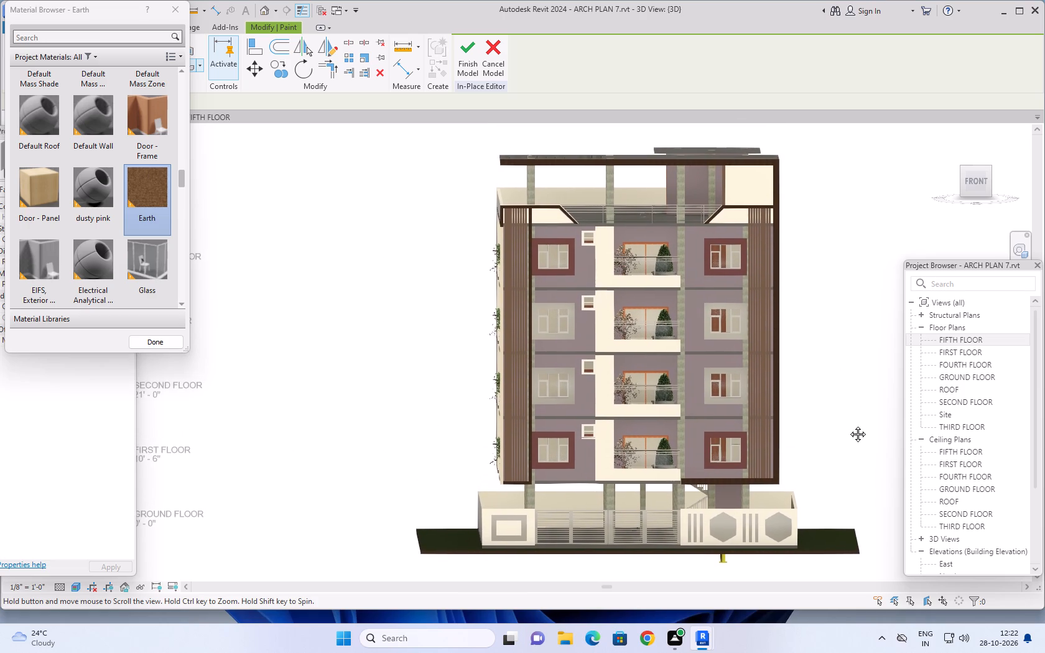
pyautogui.moveTo(848, 425); pyautogui.dragTo(862, 387, button='middle')
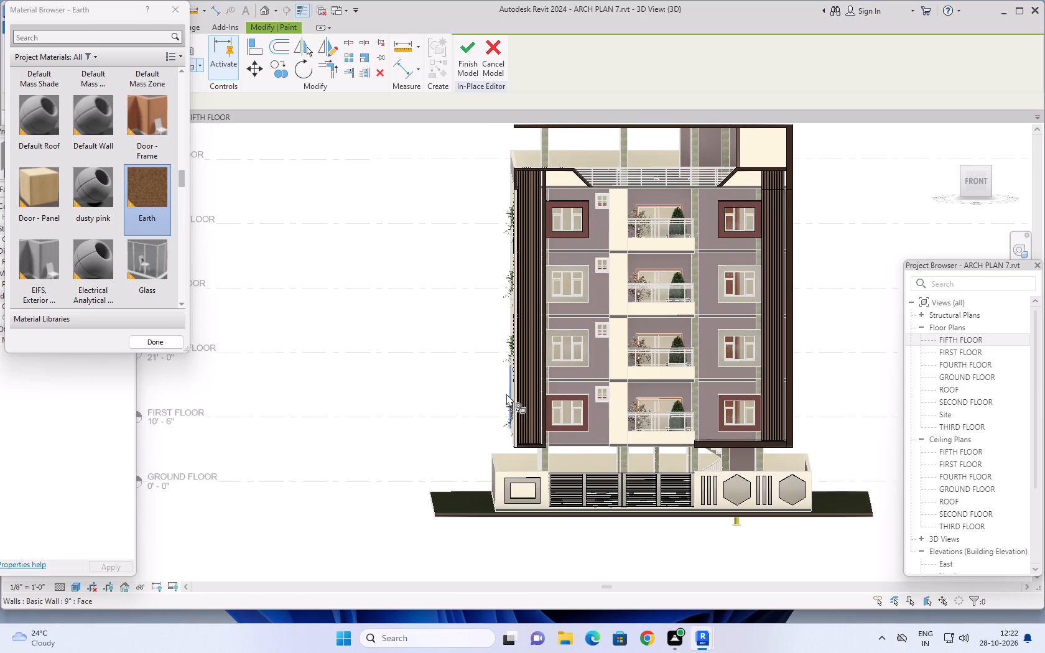
pyautogui.scroll(8, 506, 391)
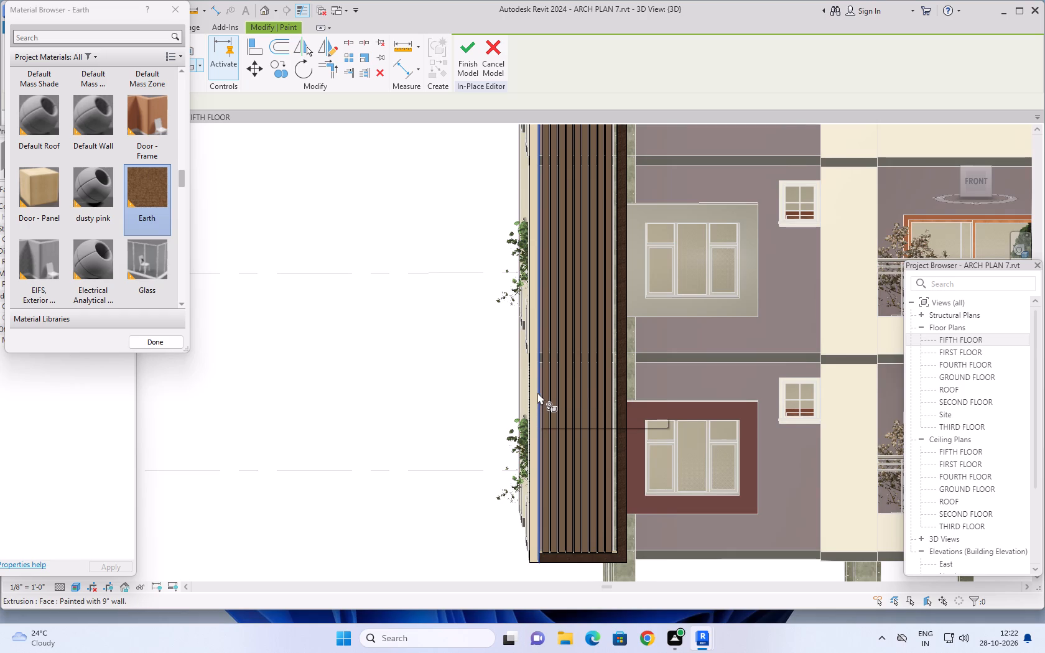
pyautogui.click(534, 389)
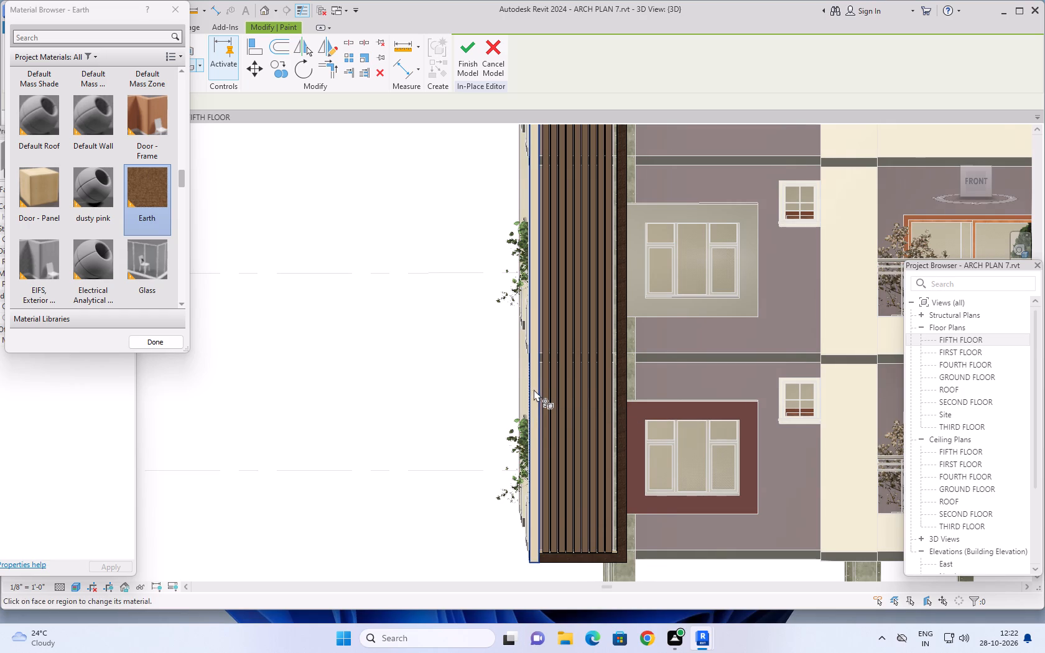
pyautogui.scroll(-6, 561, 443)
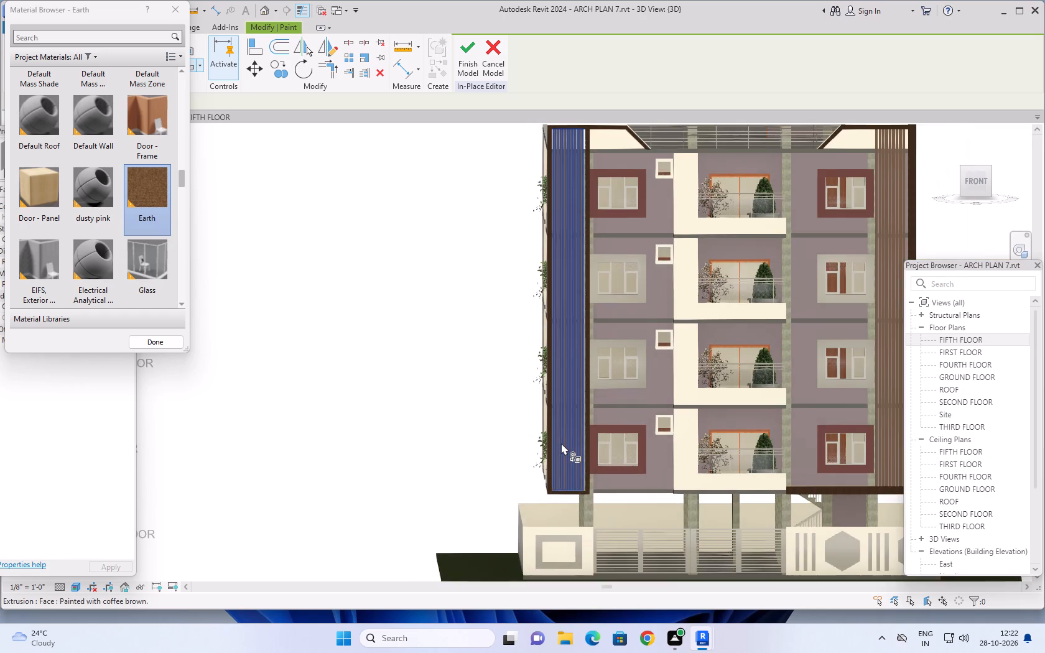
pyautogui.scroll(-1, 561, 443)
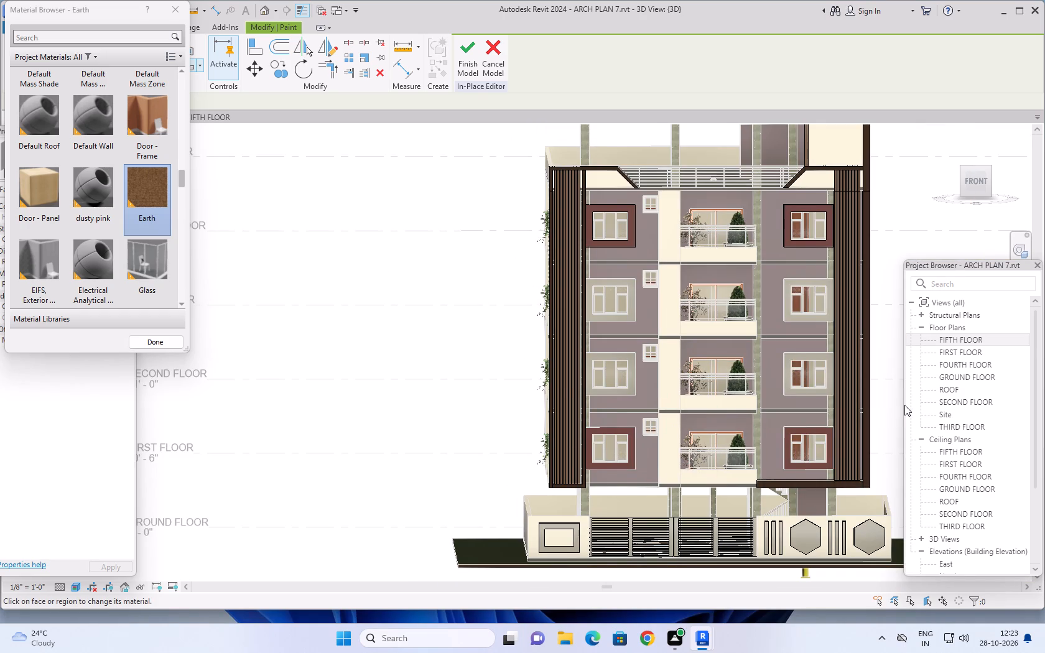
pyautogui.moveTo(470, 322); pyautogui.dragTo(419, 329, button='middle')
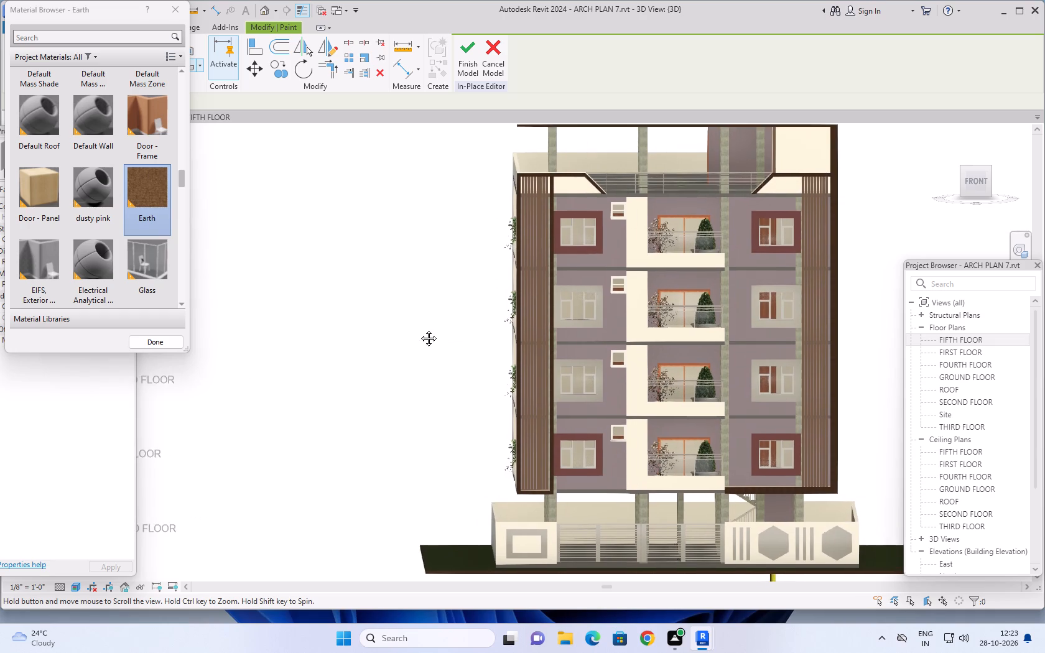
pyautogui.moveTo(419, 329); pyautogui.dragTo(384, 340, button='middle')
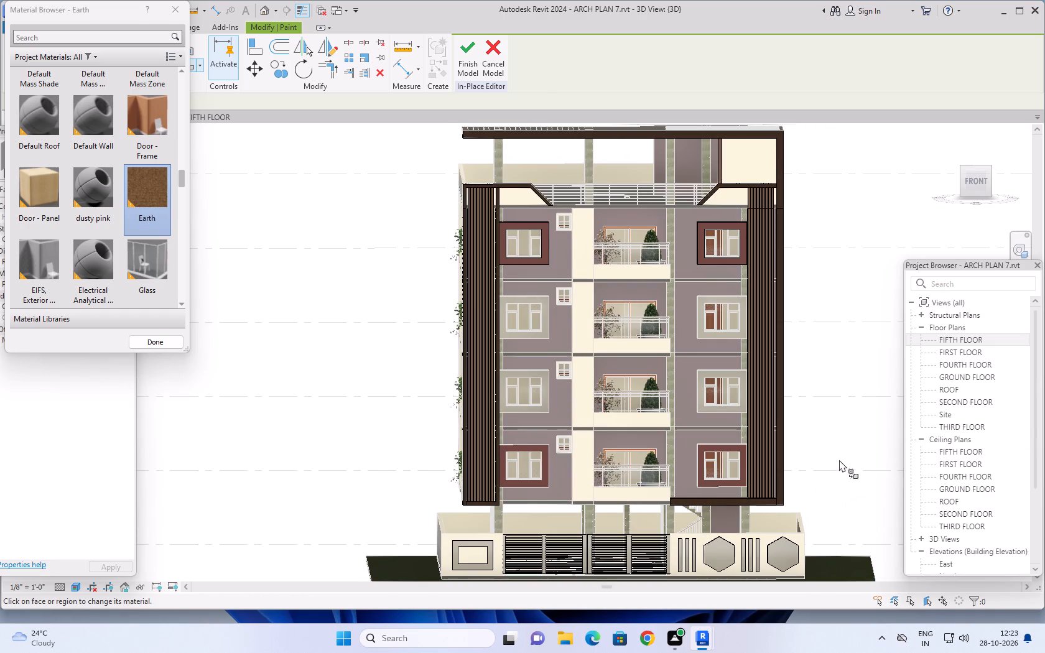
# Examine the Earth-painted frame and slatted panels across the front facade from the front, the left corner and above.
pyautogui.moveTo(830, 461); pyautogui.dragTo(862, 447, button='middle')
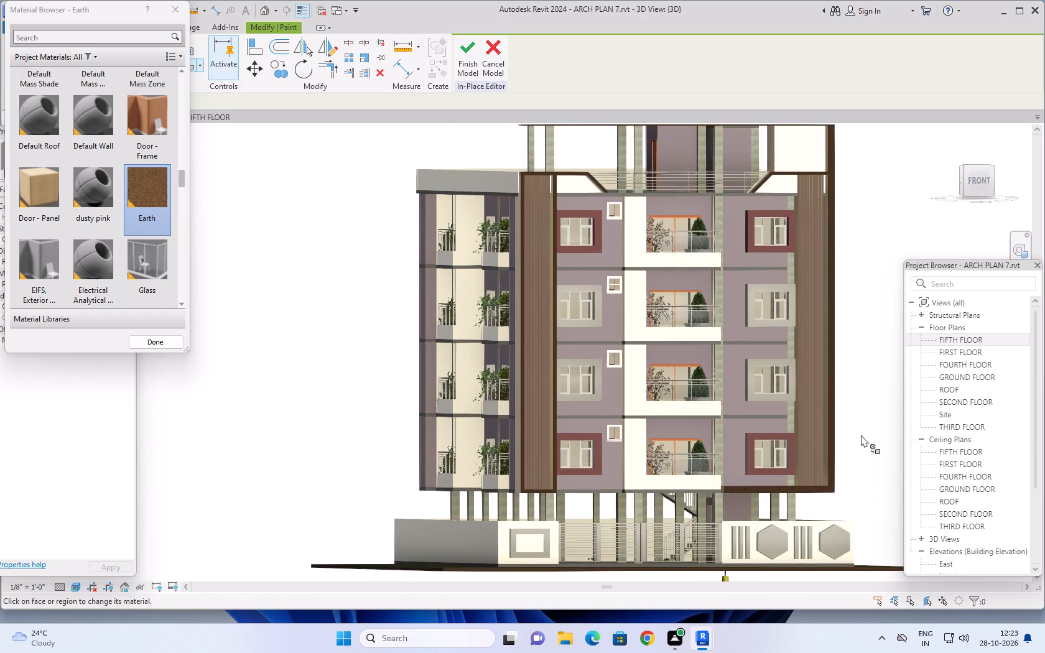
pyautogui.moveTo(865, 383); pyautogui.dragTo(847, 415, button='middle')
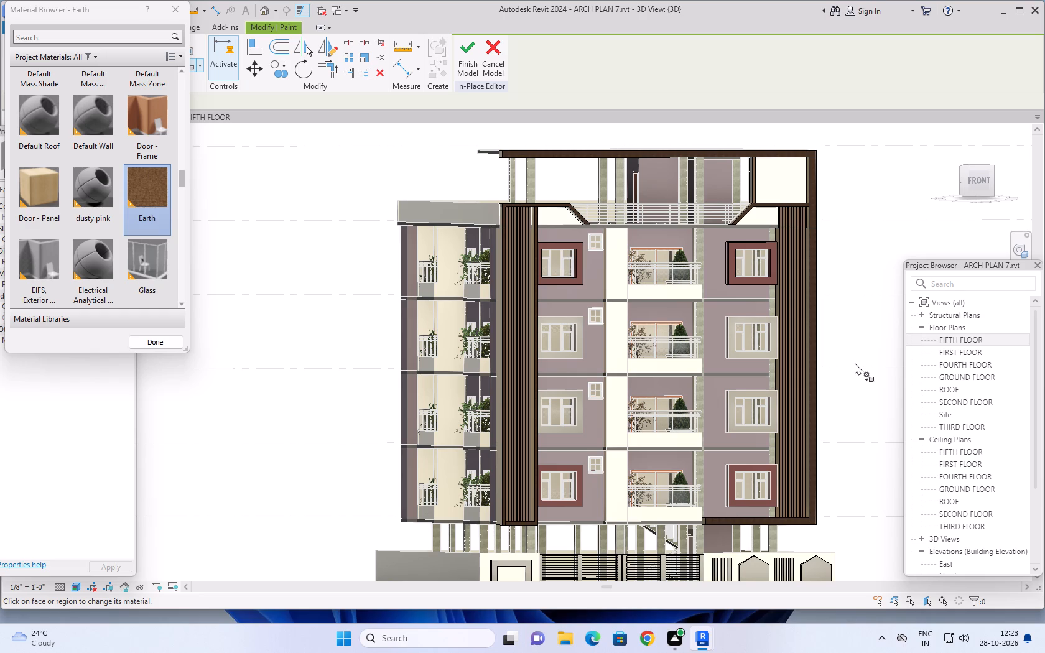
pyautogui.moveTo(847, 346); pyautogui.dragTo(848, 354, button='middle')
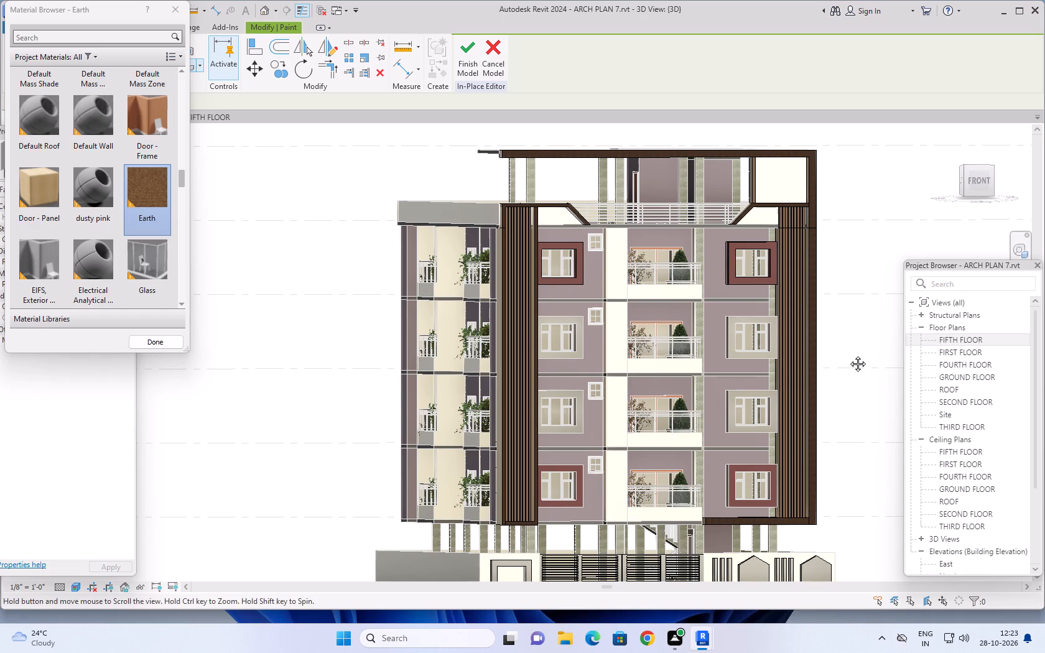
pyautogui.moveTo(848, 354); pyautogui.dragTo(849, 366, button='middle')
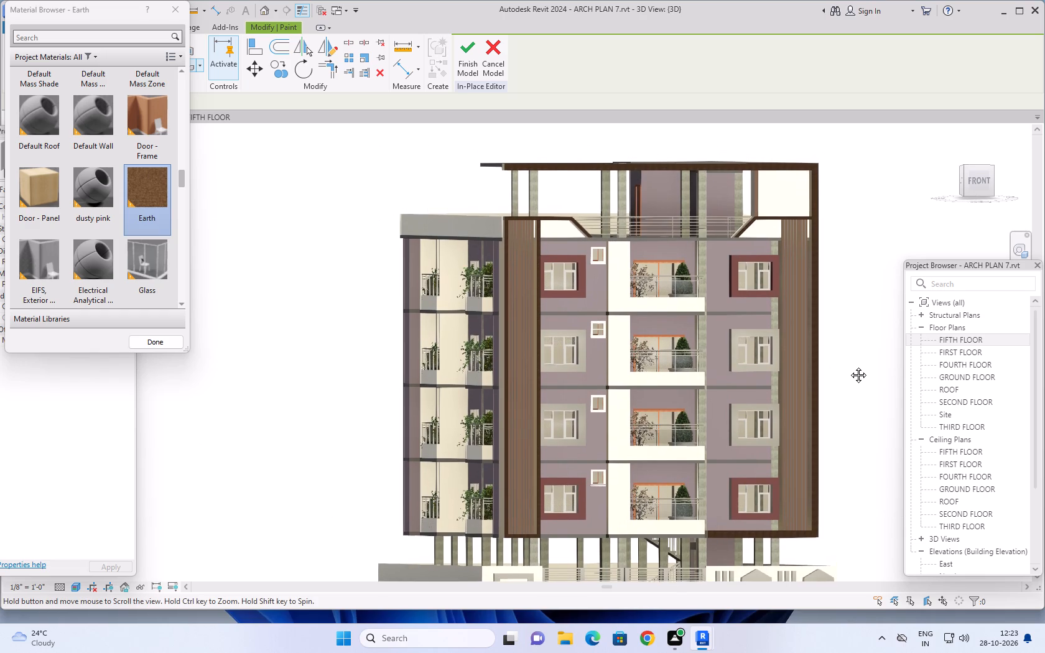
pyautogui.moveTo(849, 366); pyautogui.dragTo(849, 367, button='middle')
pyautogui.keyDown('shift'); pyautogui.moveTo(843, 364); pyautogui.dragTo(855, 384, button='middle'); pyautogui.keyUp('shift')
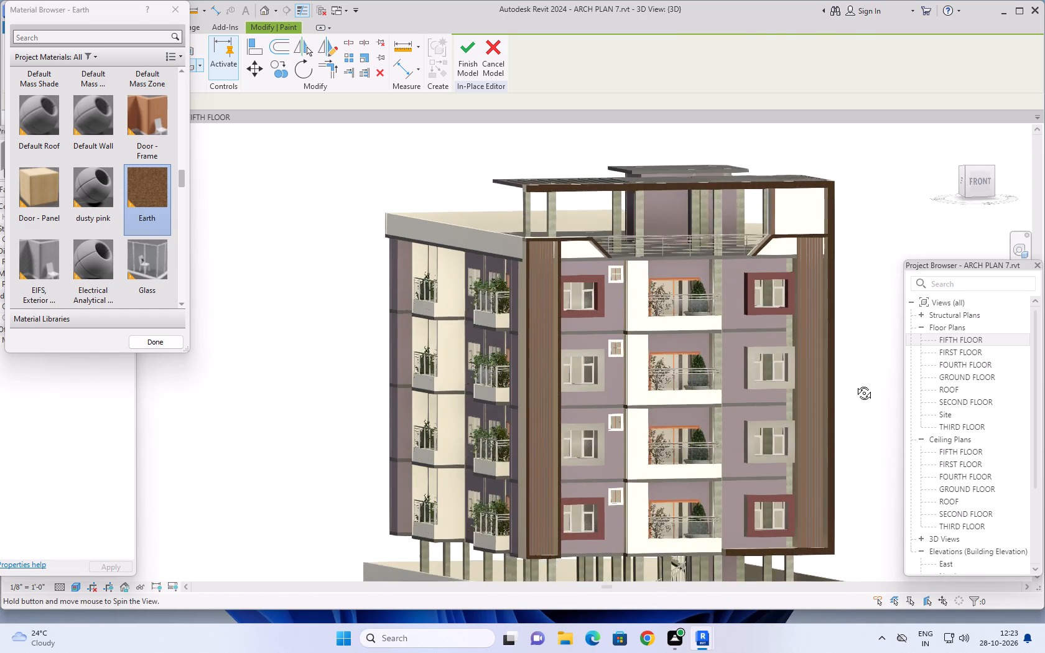
pyautogui.keyDown('shift'); pyautogui.moveTo(855, 384); pyautogui.dragTo(858, 412, button='middle'); pyautogui.keyUp('shift')
pyautogui.scroll(5, 822, 237)
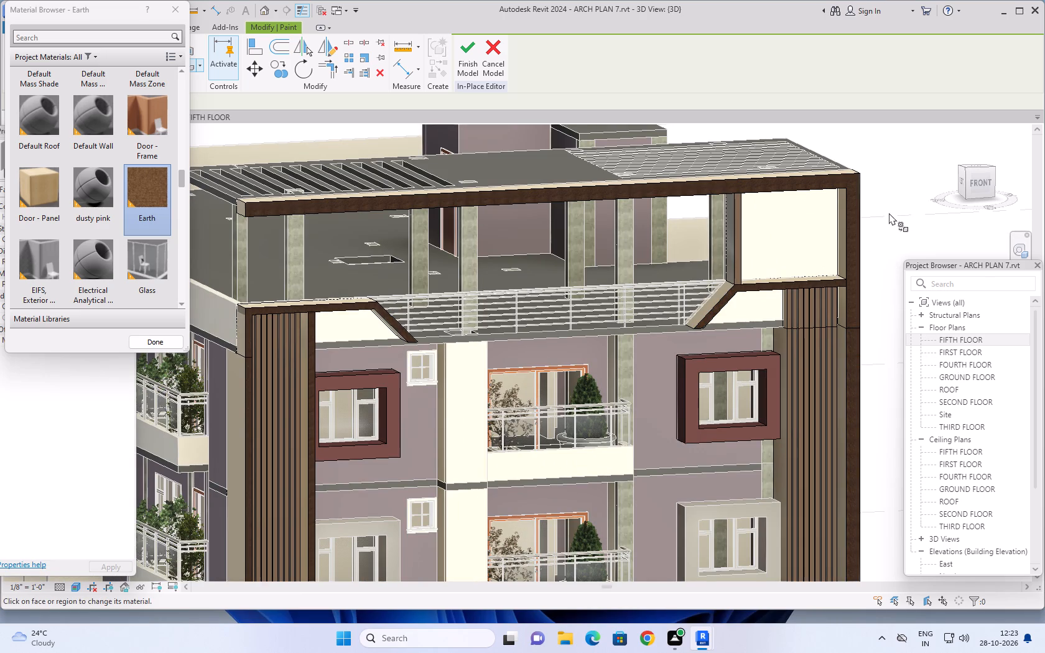
pyautogui.scroll(-1, 889, 213)
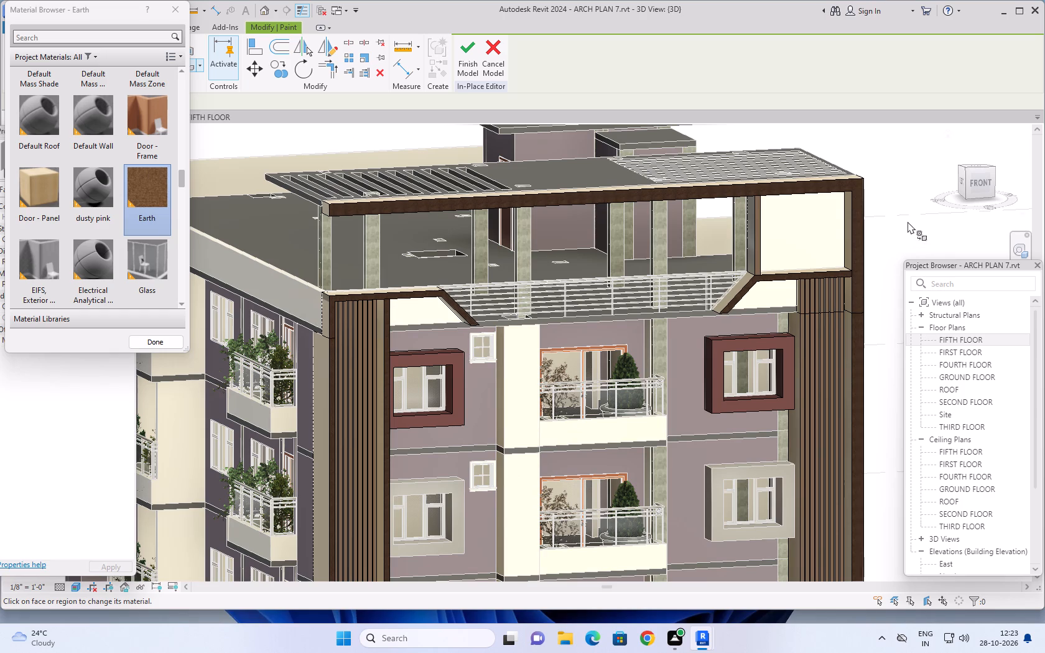
pyautogui.moveTo(903, 221); pyautogui.dragTo(827, 225, button='middle')
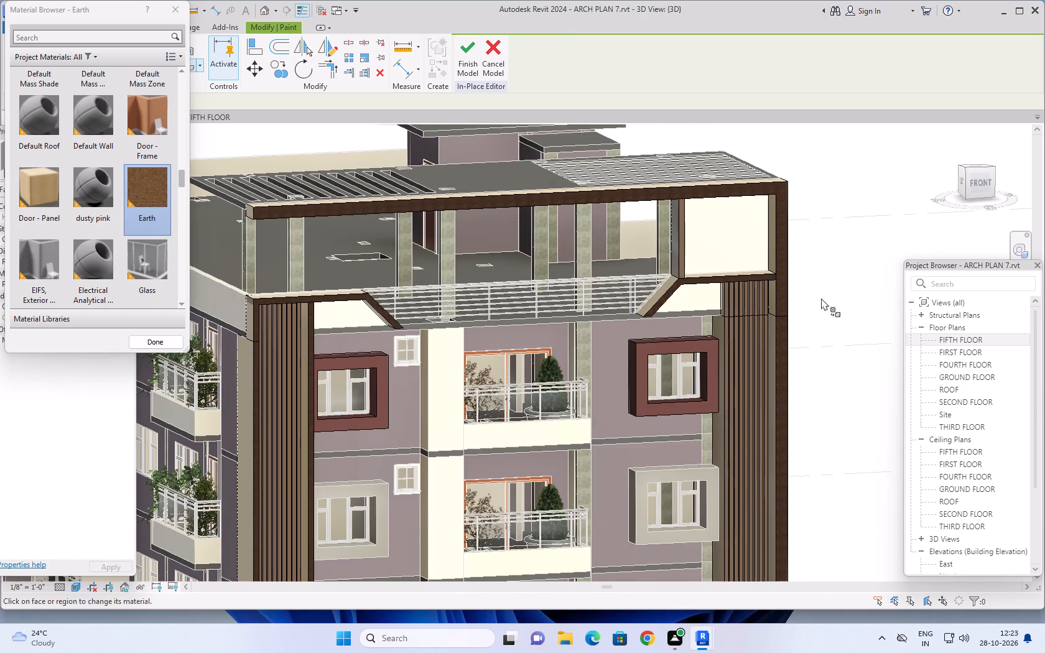
pyautogui.keyDown('shift'); pyautogui.moveTo(819, 322); pyautogui.dragTo(866, 267, button='middle'); pyautogui.keyUp('shift')
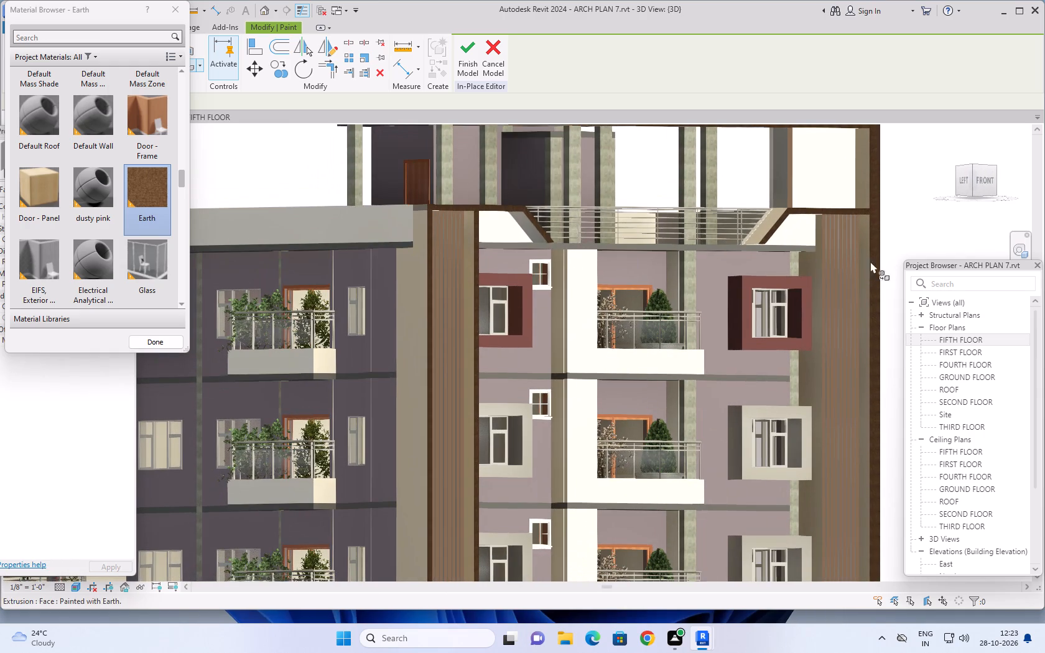
pyautogui.moveTo(910, 218); pyautogui.dragTo(876, 238, button='middle')
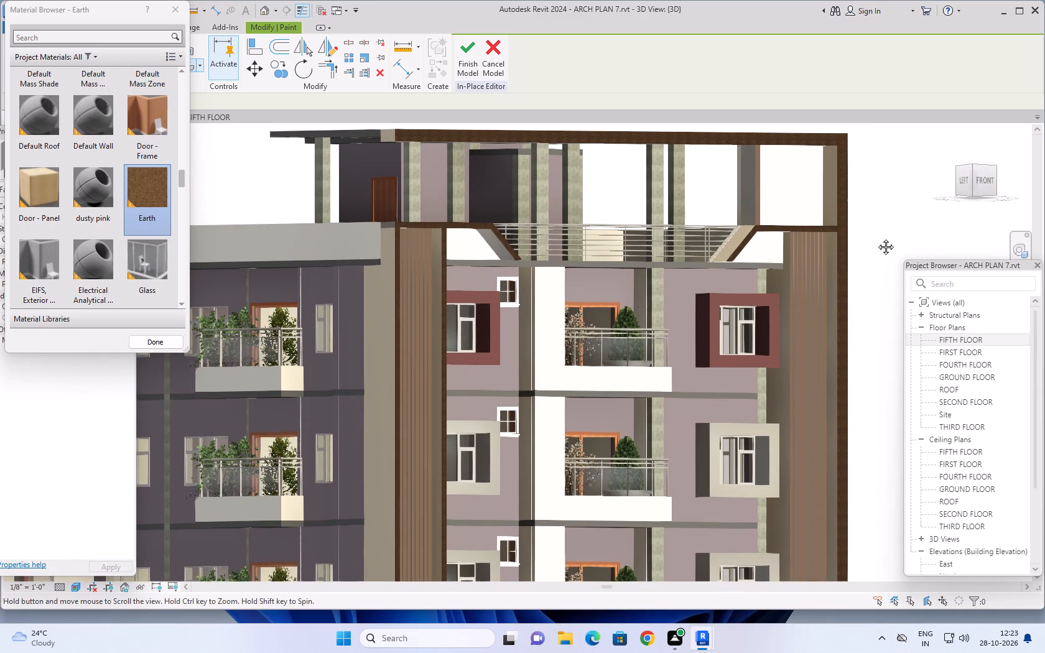
pyautogui.moveTo(876, 238); pyautogui.dragTo(869, 261, button='middle')
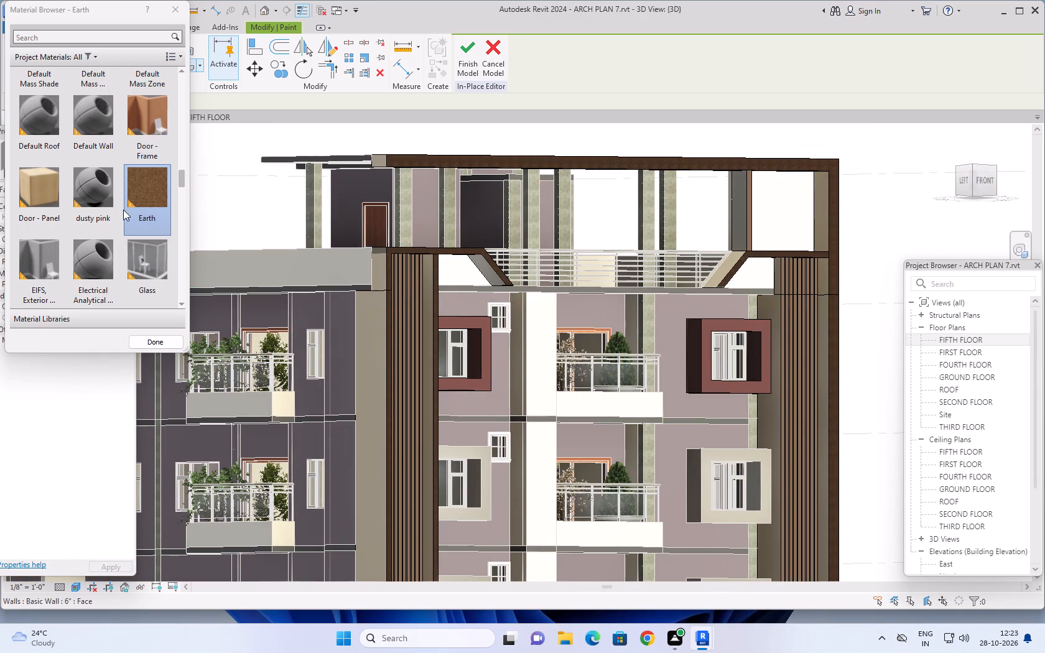
# Paint the narrow vertical front face on the inner side of the square rooftop frame opening with Earth.
pyautogui.scroll(-11, 134, 218)
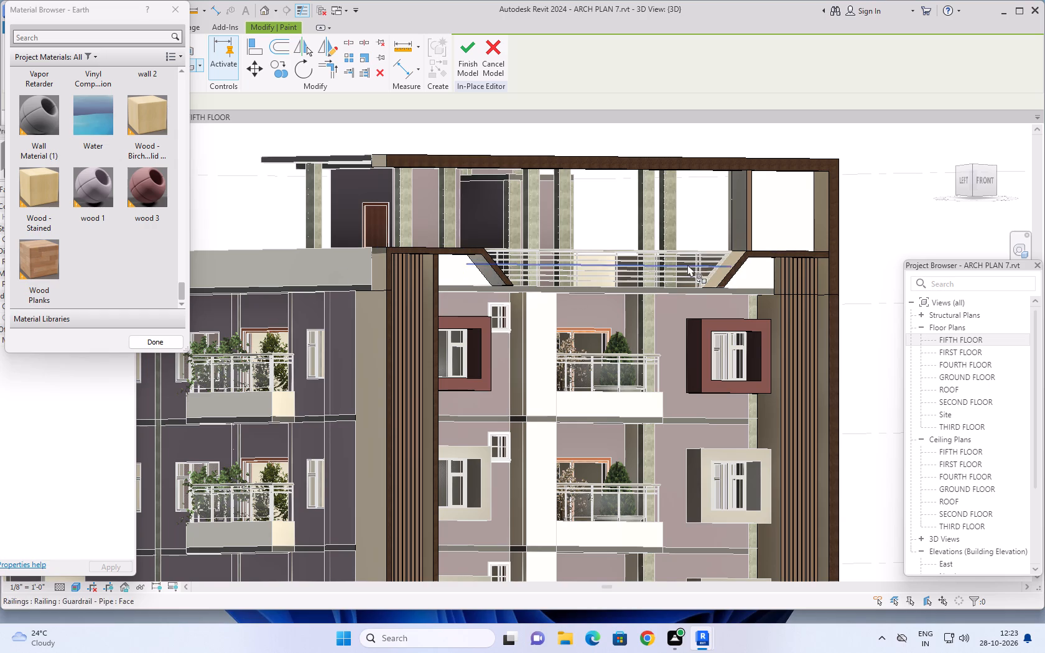
pyautogui.scroll(5, 786, 195)
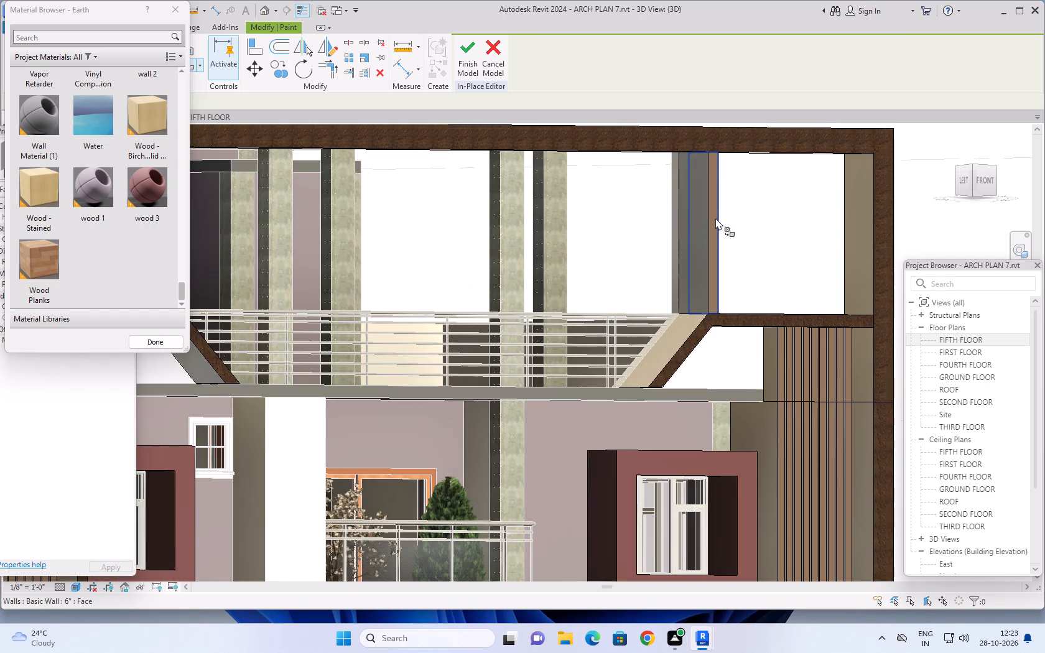
pyautogui.click(713, 223)
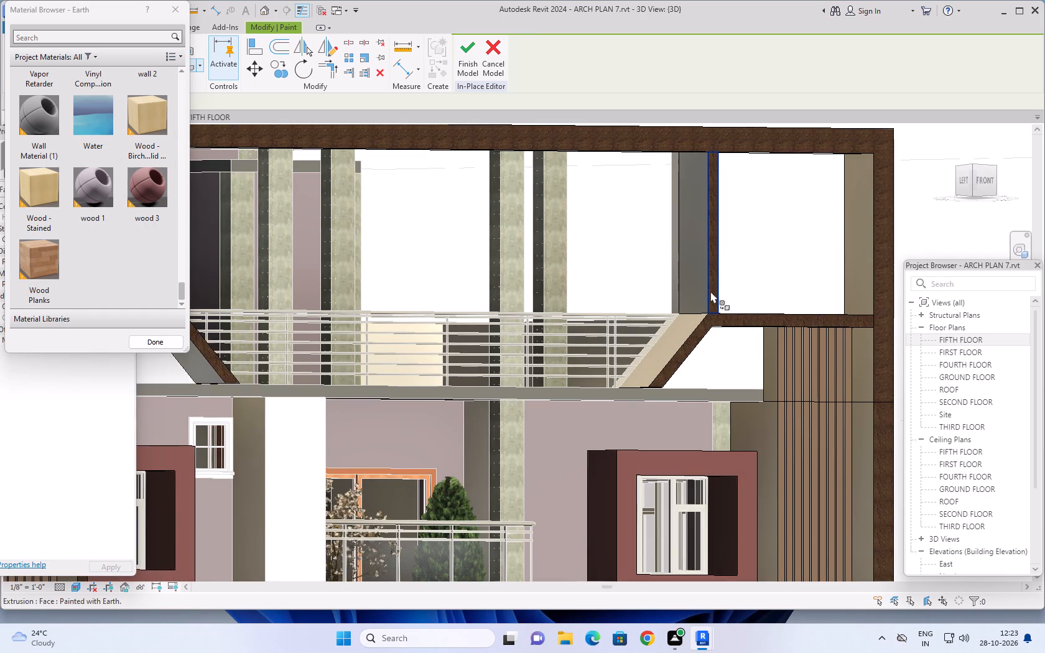
# Paint the front faces of both top-floor window surrounds with Wood Planks.
pyautogui.scroll(-5, 710, 302)
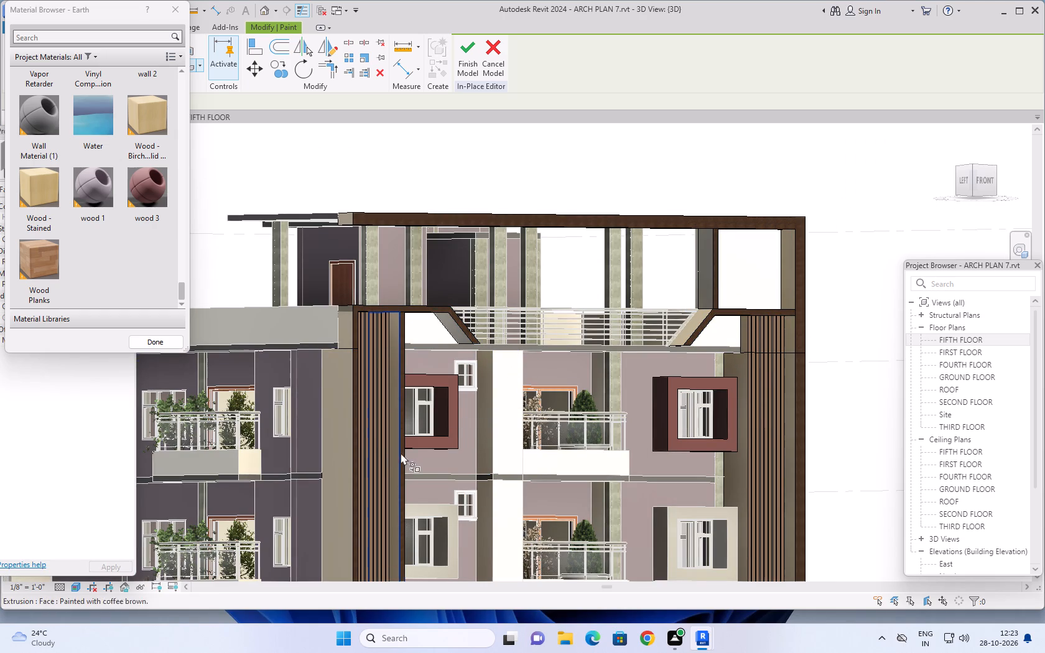
pyautogui.scroll(-3, 424, 437)
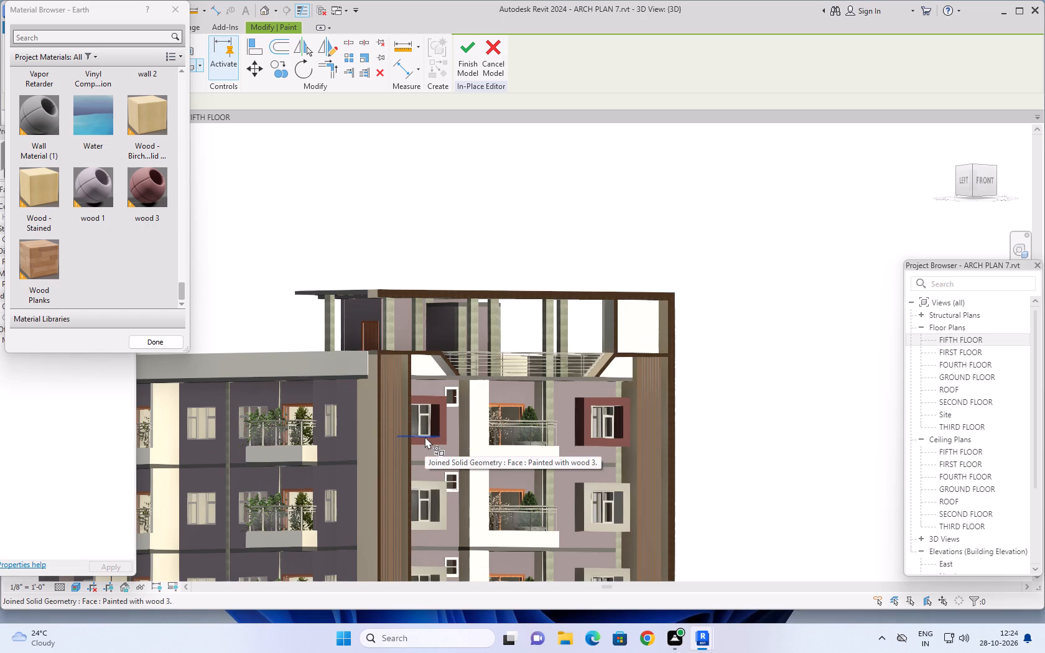
pyautogui.scroll(2, 425, 437)
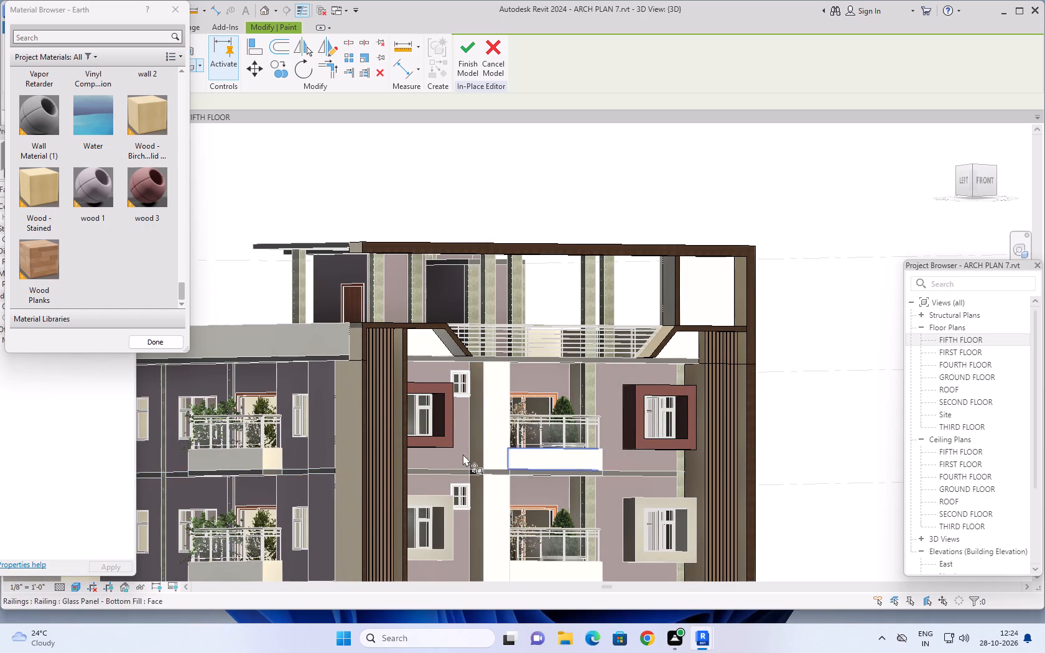
pyautogui.click(32, 257)
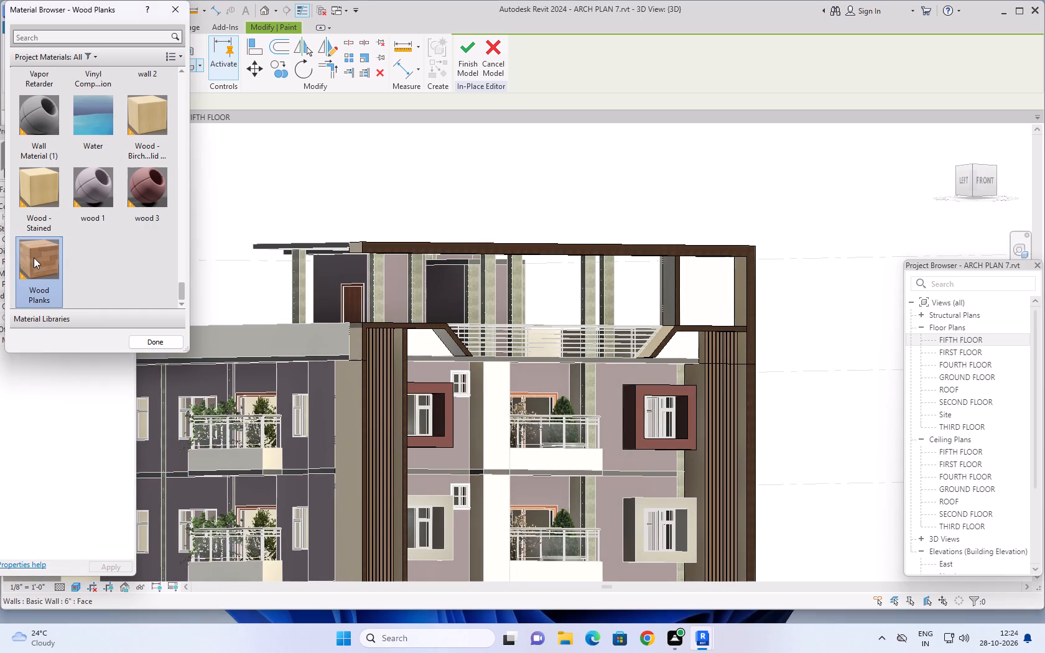
pyautogui.scroll(2, 642, 408)
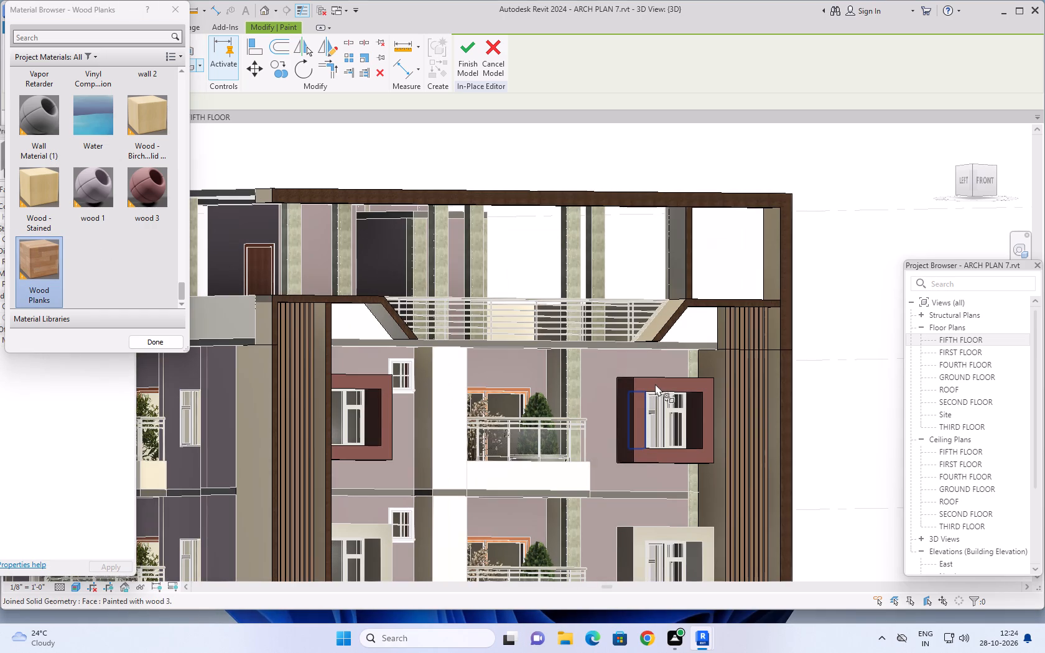
pyautogui.click(656, 384)
# Paint the outer left side and the inner right face of the right top-floor window surround with Wood Planks.
pyautogui.scroll(-3, 628, 430)
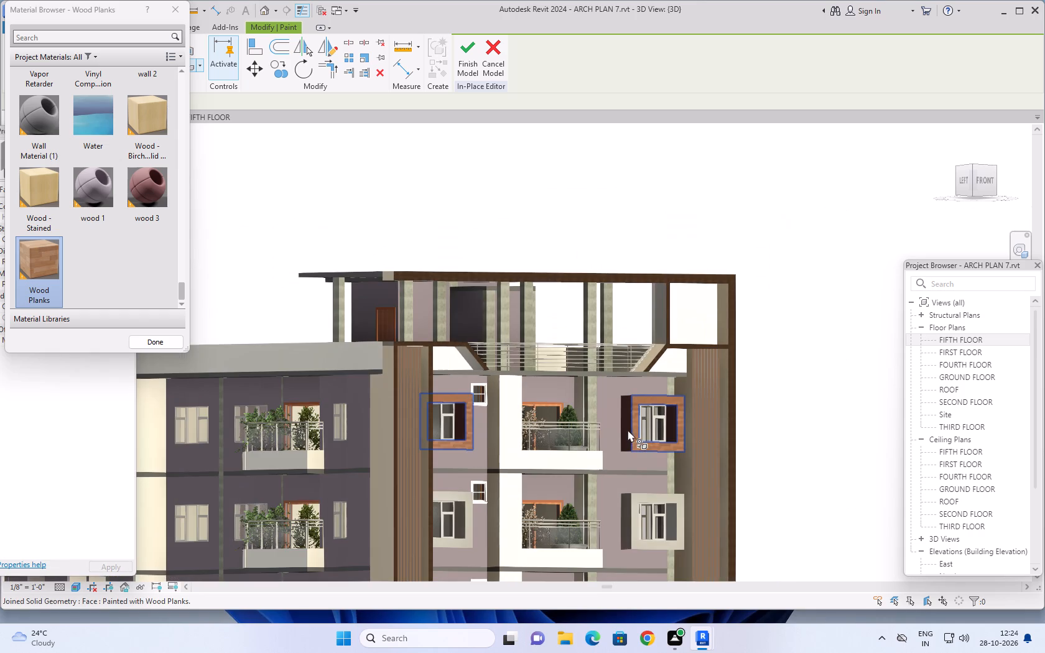
pyautogui.scroll(-1, 813, 448)
pyautogui.moveTo(822, 447); pyautogui.dragTo(809, 388, button='middle')
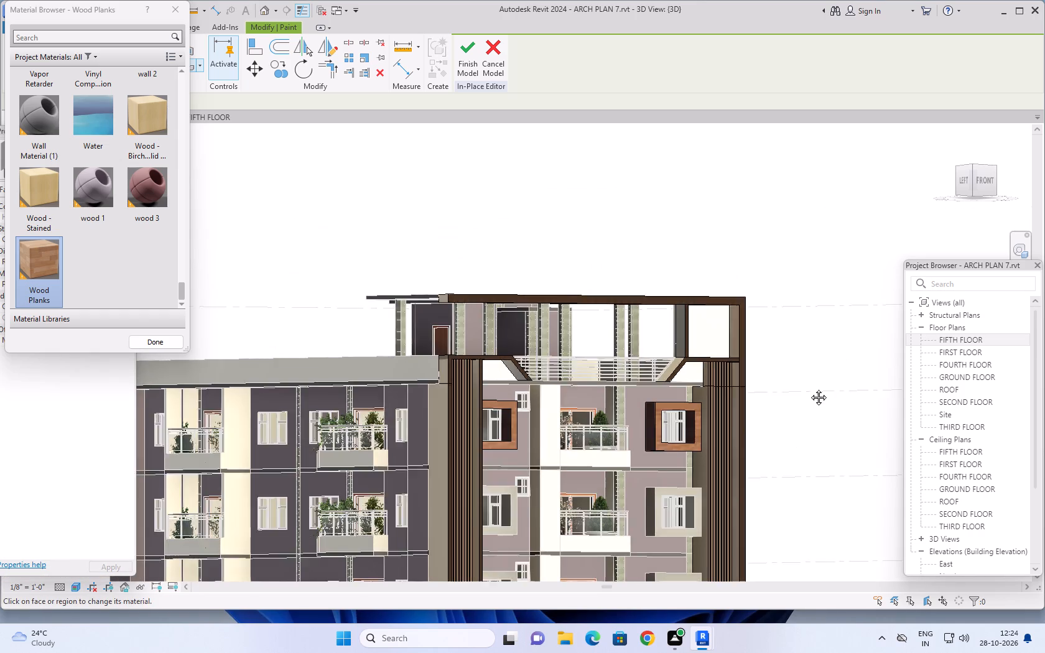
pyautogui.moveTo(809, 388); pyautogui.dragTo(809, 378, button='middle')
pyautogui.keyDown('shift'); pyautogui.moveTo(811, 405); pyautogui.dragTo(794, 433, button='middle'); pyautogui.keyUp('shift')
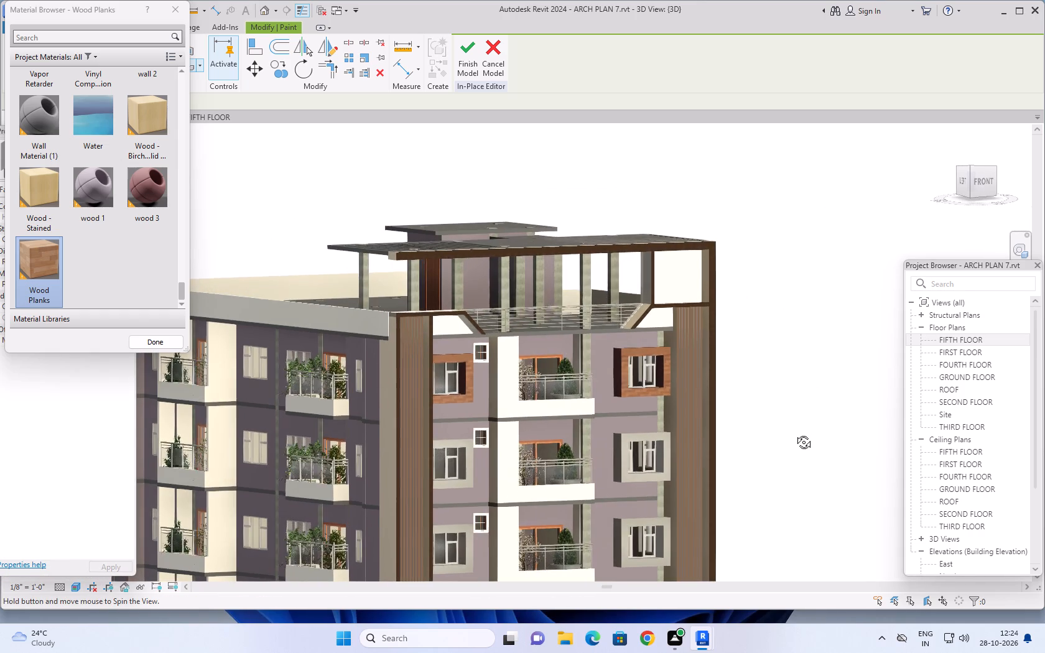
pyautogui.keyDown('shift'); pyautogui.moveTo(794, 433); pyautogui.dragTo(801, 491, button='middle'); pyautogui.keyUp('shift')
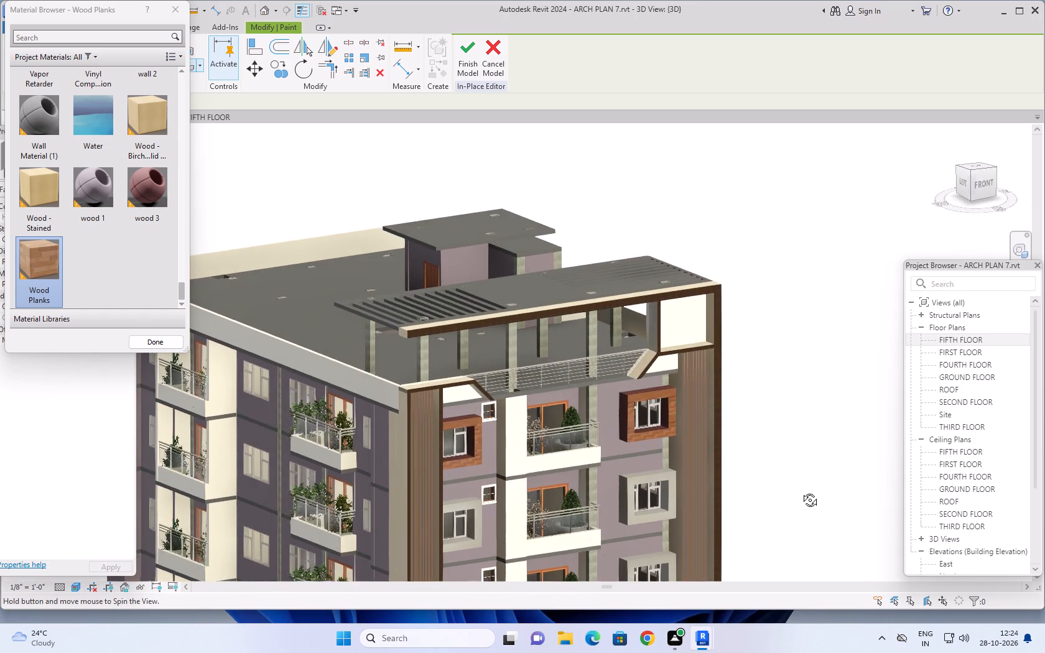
pyautogui.keyDown('shift'); pyautogui.moveTo(801, 491); pyautogui.dragTo(817, 491, button='middle'); pyautogui.keyUp('shift')
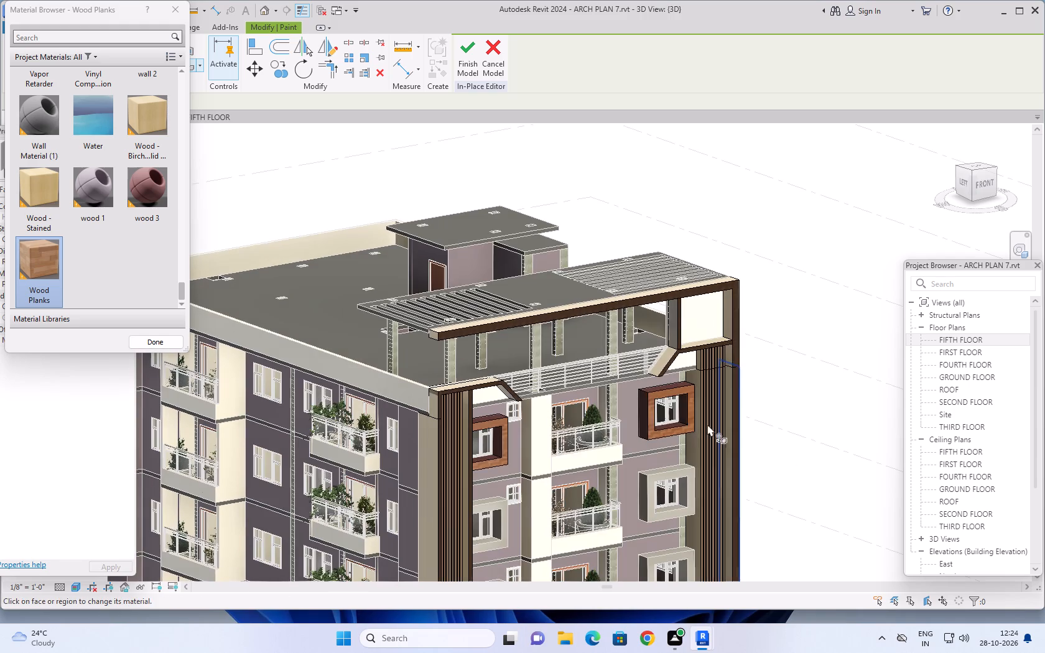
pyautogui.scroll(5, 645, 409)
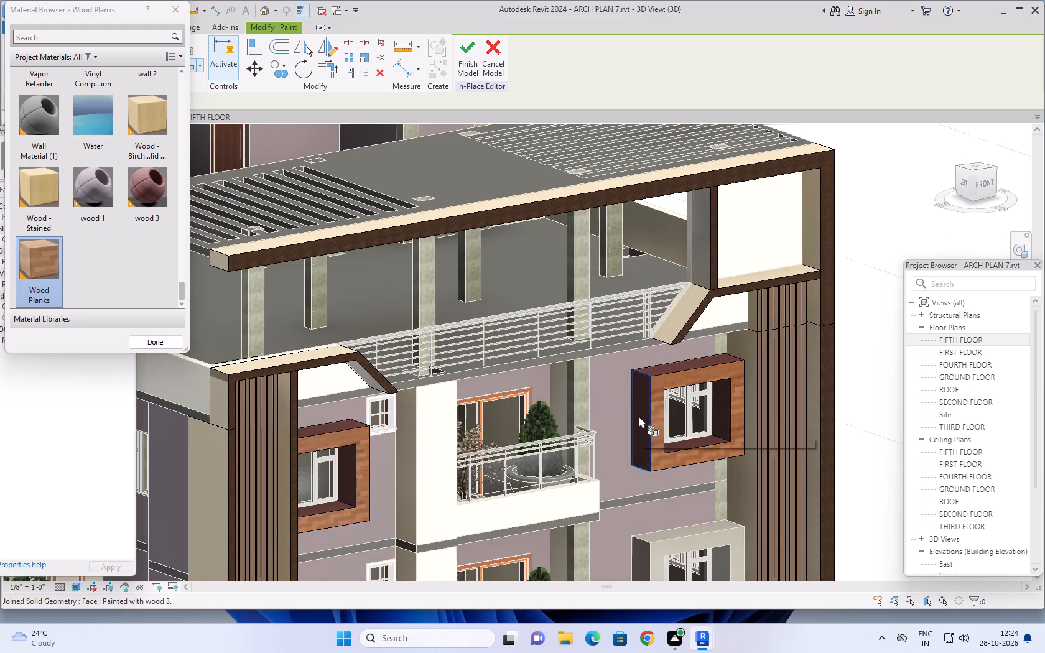
pyautogui.click(639, 416)
pyautogui.click(663, 368)
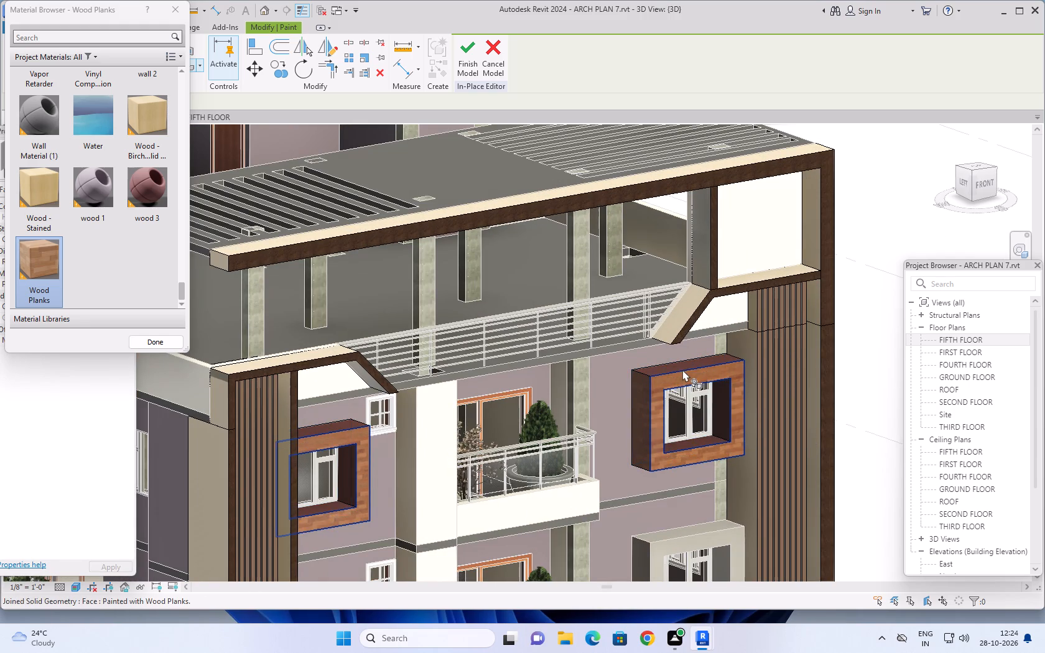
pyautogui.click(723, 403)
# Paint the top face and the inner bottom face of the right top-floor window surround with Wood Planks.
pyautogui.keyDown('shift'); pyautogui.moveTo(659, 376); pyautogui.dragTo(659, 424, button='middle'); pyautogui.keyUp('shift')
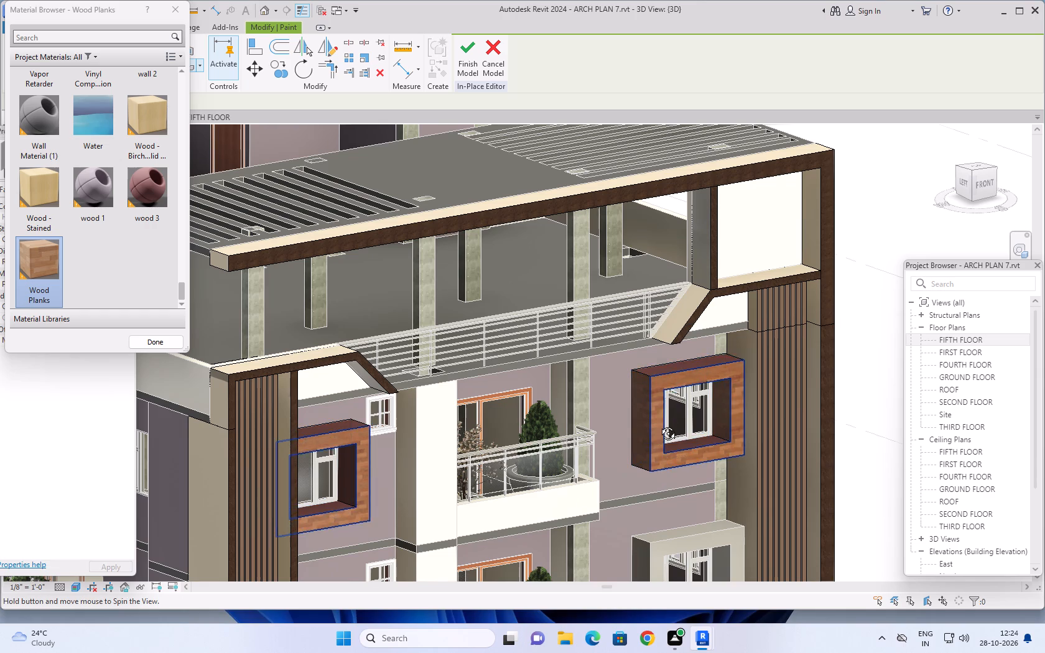
pyautogui.keyDown('shift'); pyautogui.moveTo(659, 424); pyautogui.dragTo(661, 456, button='middle'); pyautogui.keyUp('shift')
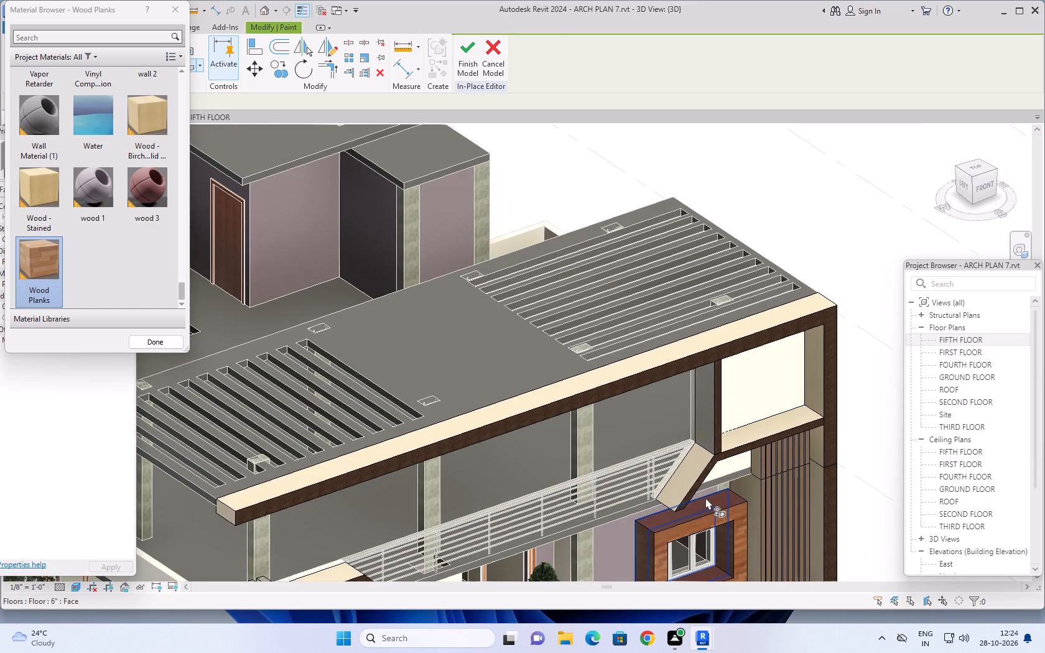
pyautogui.click(722, 499)
pyautogui.scroll(-2, 698, 509)
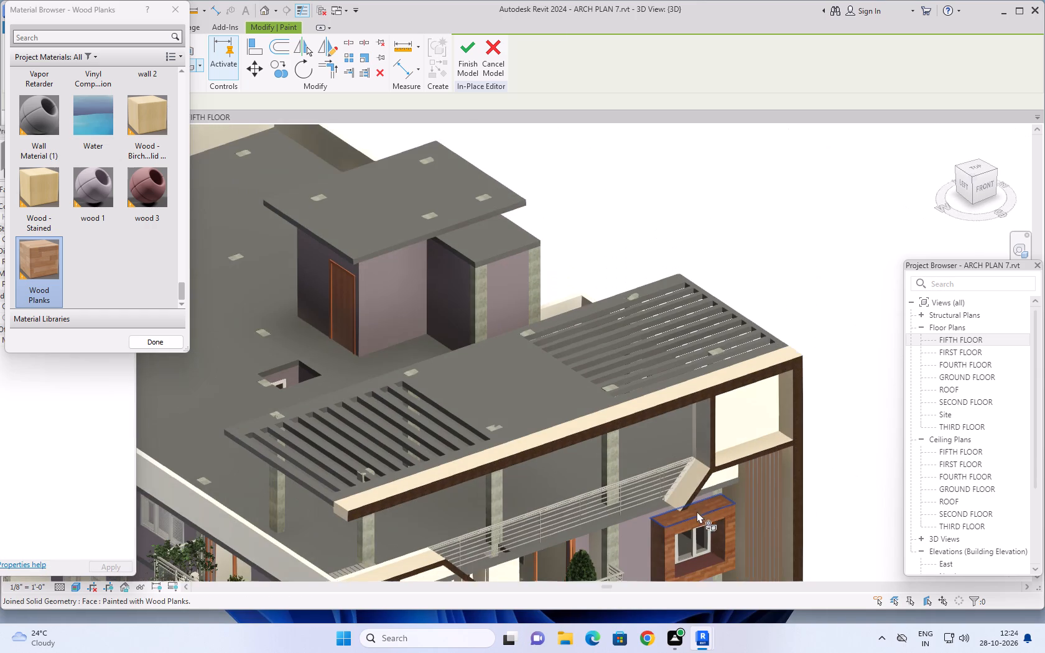
pyautogui.moveTo(697, 511); pyautogui.dragTo(684, 401, button='middle')
pyautogui.scroll(3, 685, 442)
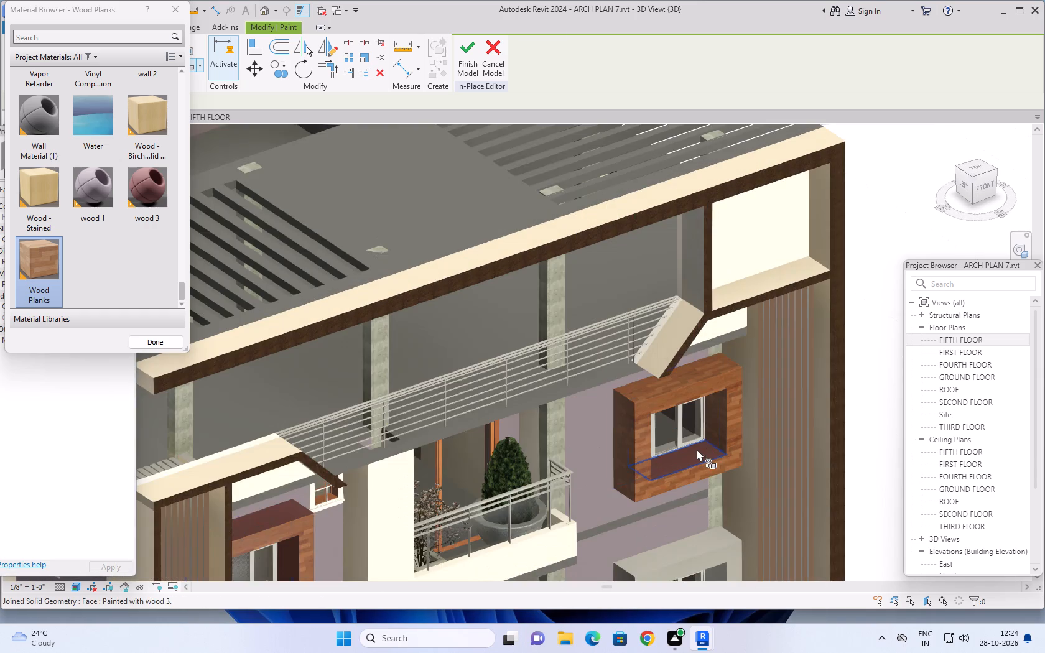
pyautogui.click(700, 451)
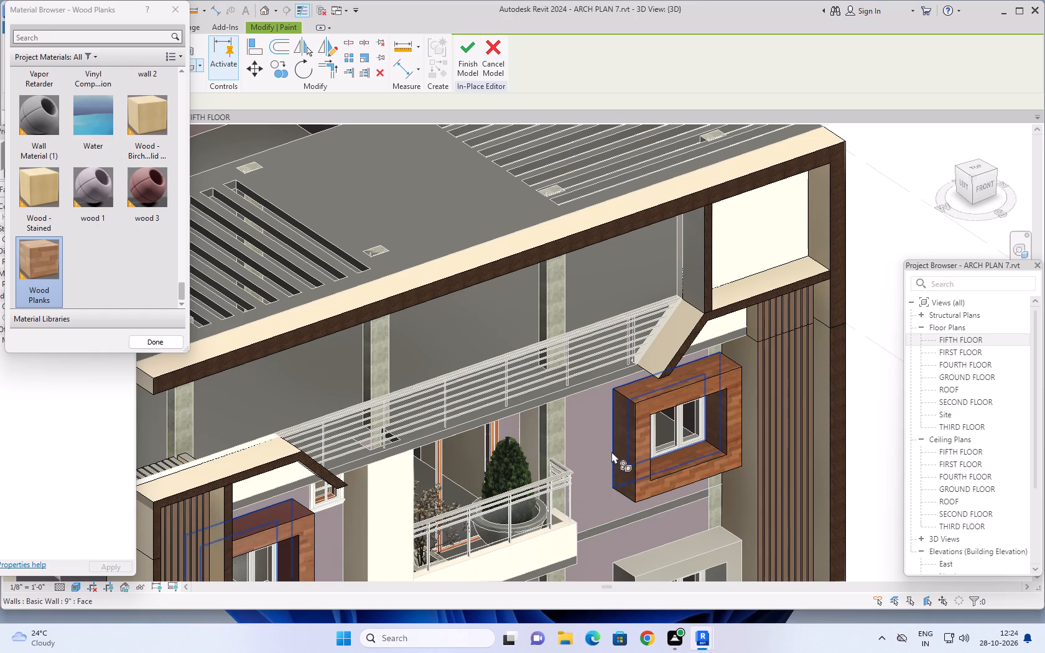
# Paint the top face, inner right face and inner bottom face of the left top-floor window surround with Wood Planks.
pyautogui.scroll(-1, 637, 441)
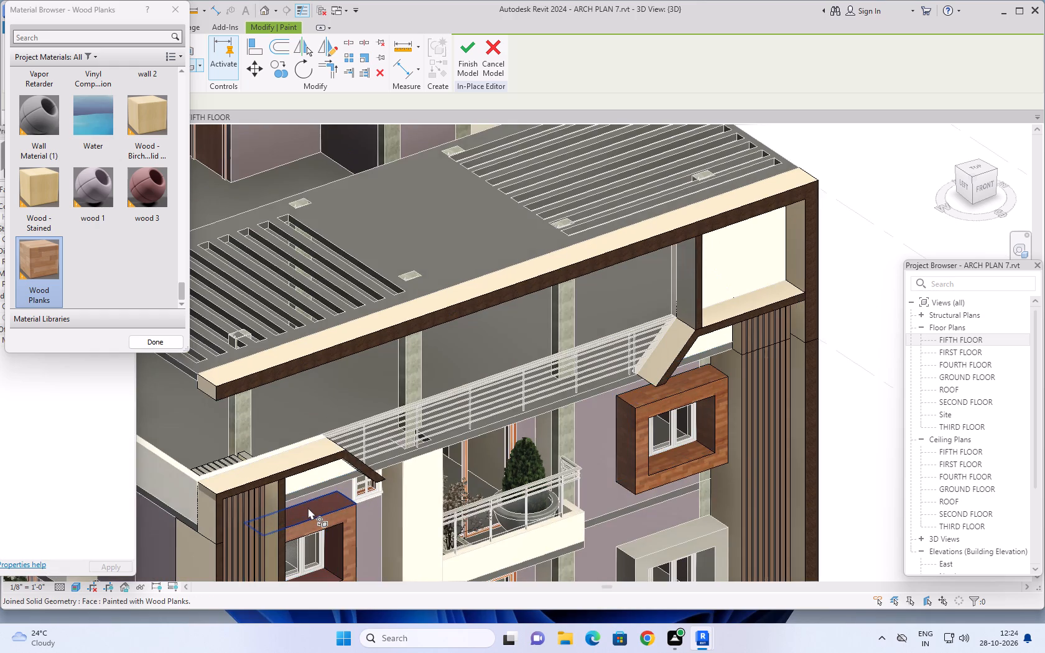
pyautogui.scroll(3, 308, 507)
pyautogui.click(314, 507)
pyautogui.scroll(-4, 317, 506)
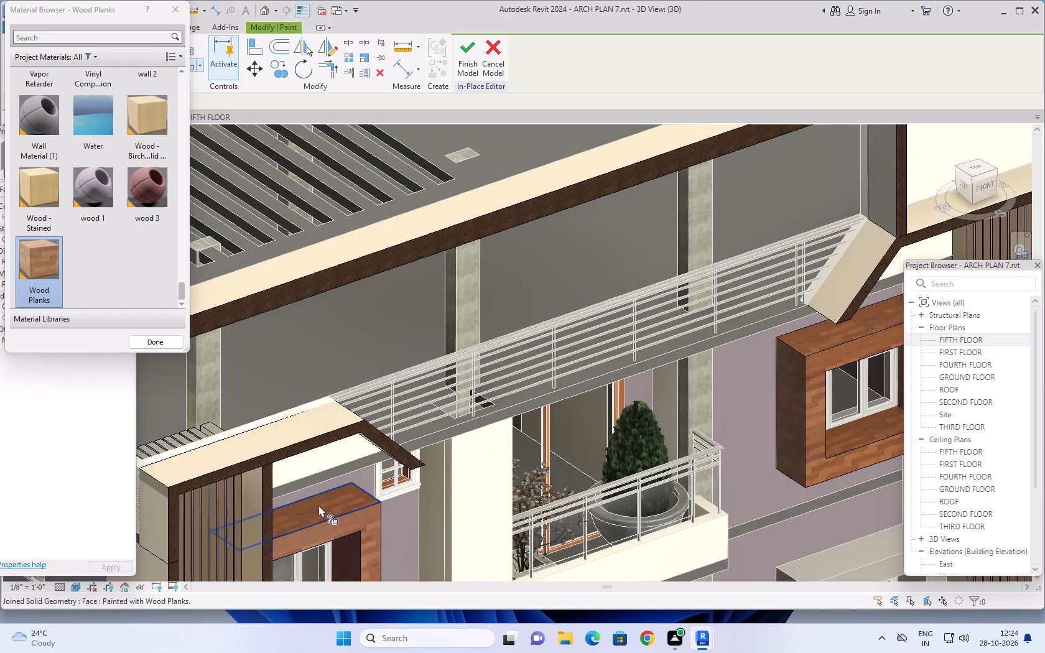
pyautogui.scroll(-3, 319, 505)
pyautogui.moveTo(327, 510); pyautogui.dragTo(366, 457, button='middle')
pyautogui.scroll(4, 344, 484)
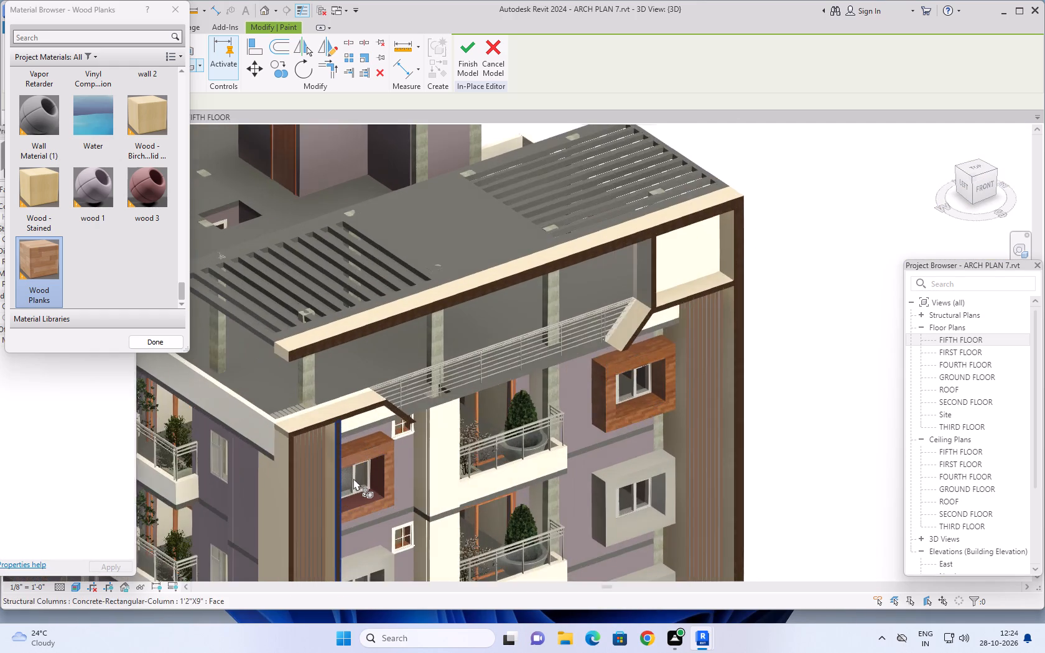
pyautogui.scroll(4, 353, 478)
pyautogui.click(415, 457)
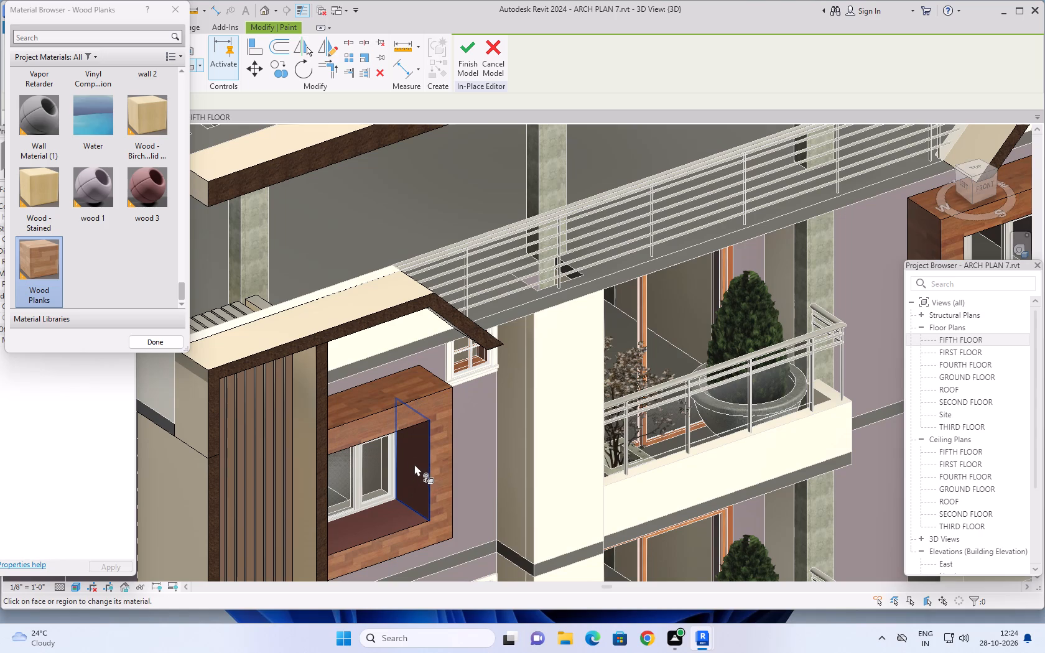
pyautogui.click(382, 519)
pyautogui.scroll(-5, 407, 493)
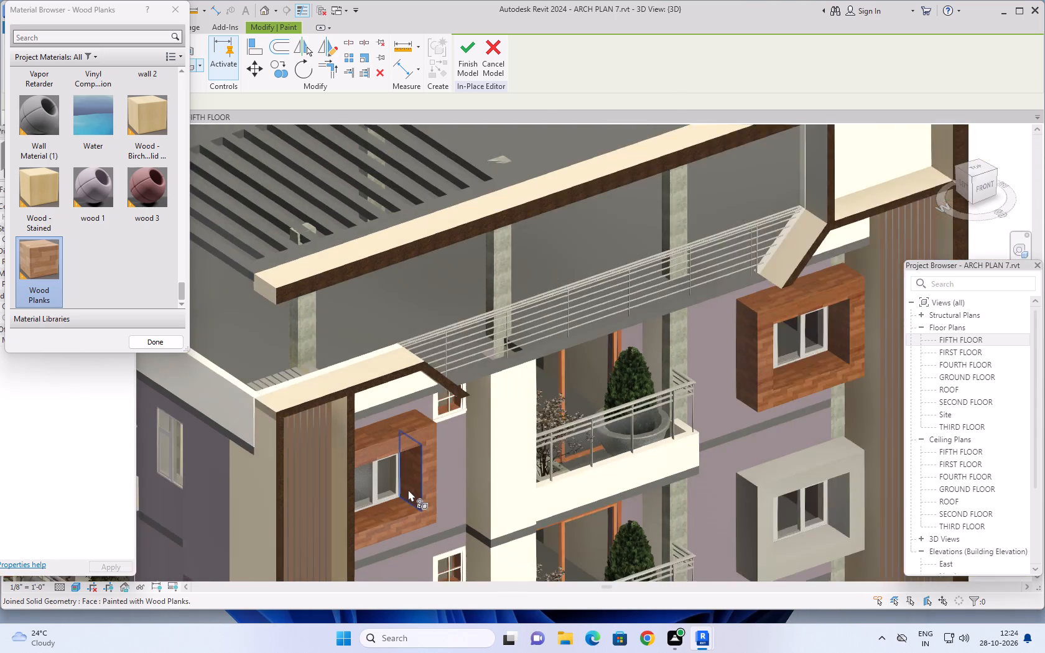
# Examine the repainted top-floor window surrounds and the whole front facade from several angles and distances.
pyautogui.scroll(-2, 408, 489)
pyautogui.keyDown('shift'); pyautogui.moveTo(631, 439); pyautogui.dragTo(620, 446, button='middle'); pyautogui.keyUp('shift')
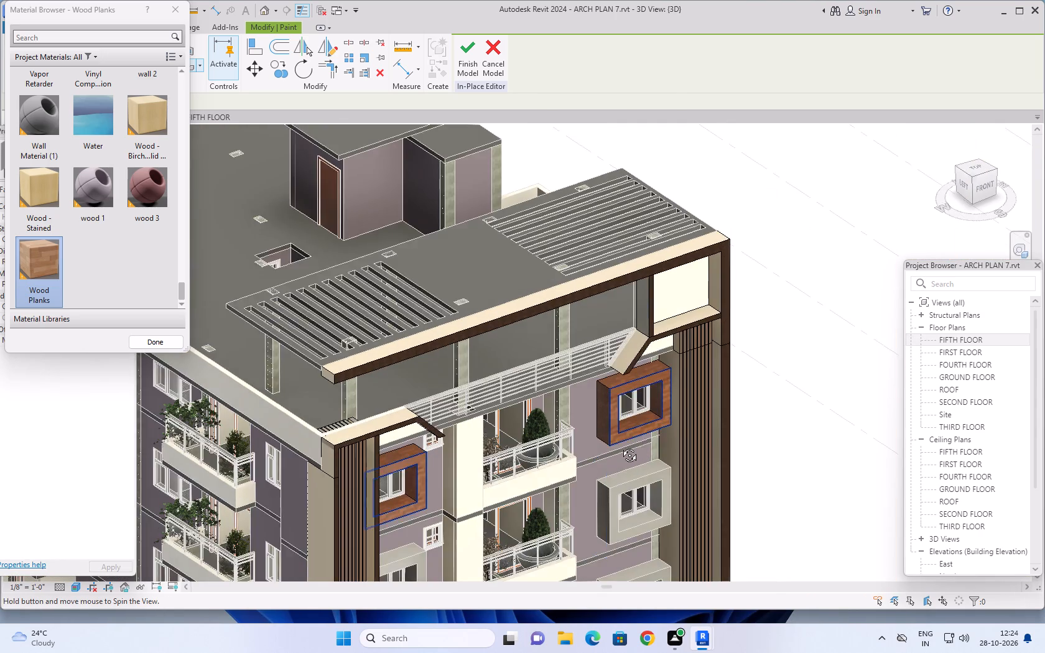
pyautogui.keyDown('shift'); pyautogui.moveTo(620, 446); pyautogui.dragTo(519, 445, button='middle'); pyautogui.keyUp('shift')
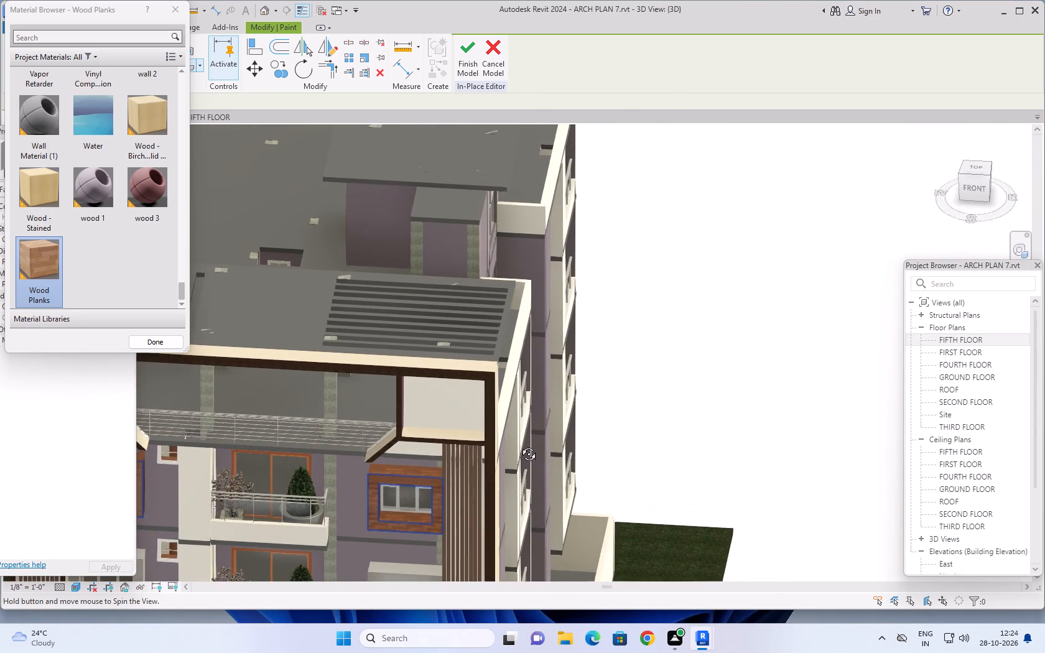
pyautogui.keyDown('shift'); pyautogui.moveTo(519, 445); pyautogui.dragTo(507, 408, button='middle'); pyautogui.keyUp('shift')
pyautogui.scroll(-3, 375, 415)
pyautogui.moveTo(366, 423); pyautogui.dragTo(441, 436, button='middle')
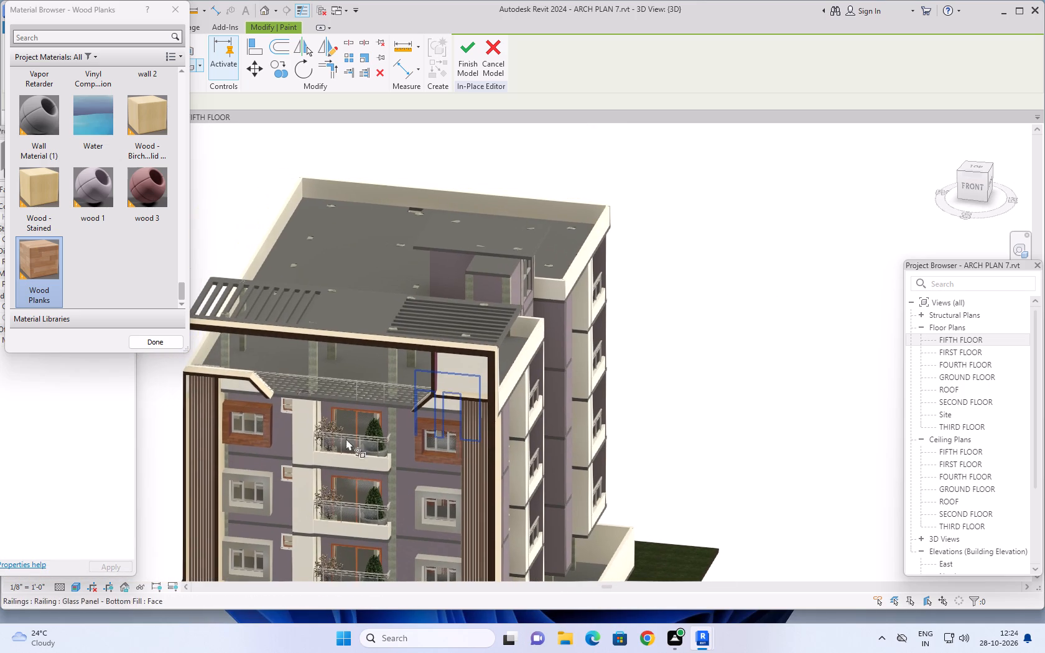
pyautogui.scroll(9, 256, 427)
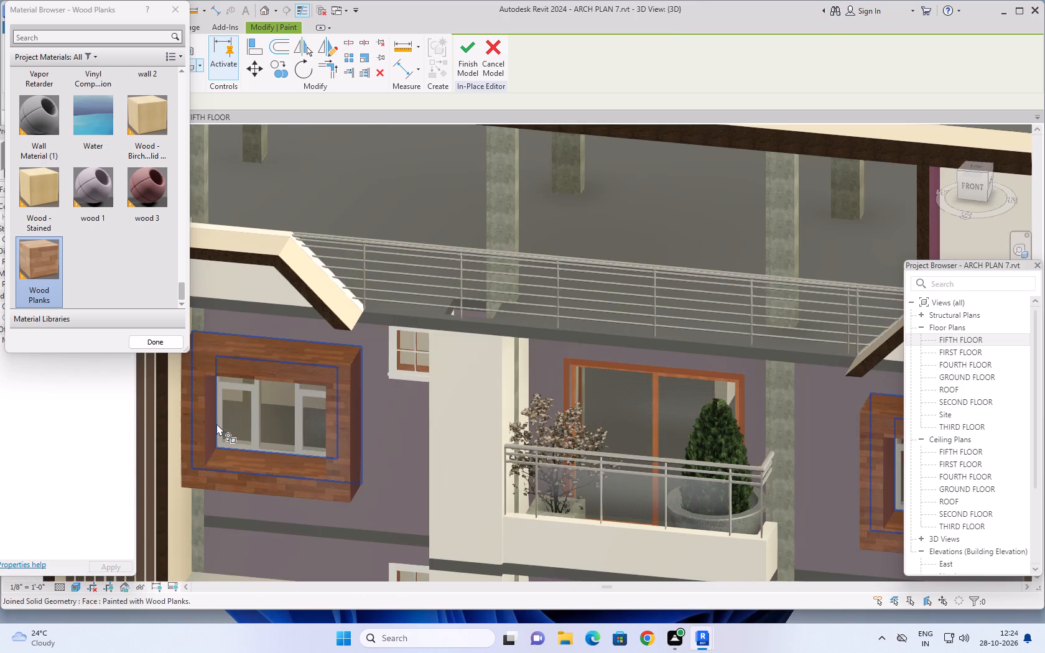
pyautogui.scroll(-12, 315, 456)
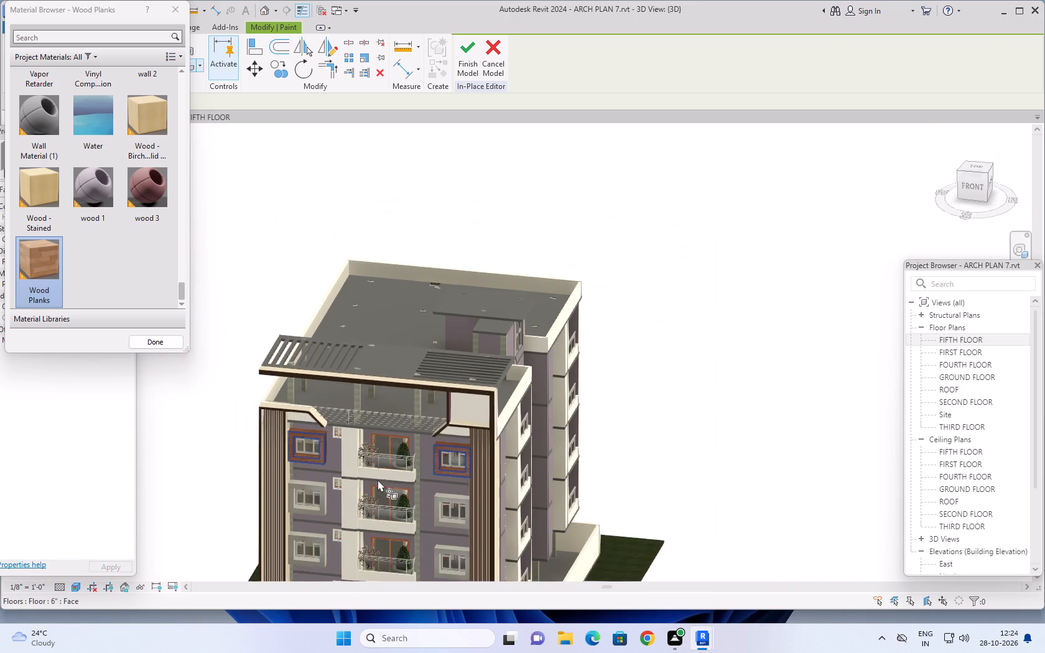
pyautogui.keyDown('shift'); pyautogui.moveTo(429, 482); pyautogui.dragTo(531, 389, button='middle'); pyautogui.keyUp('shift')
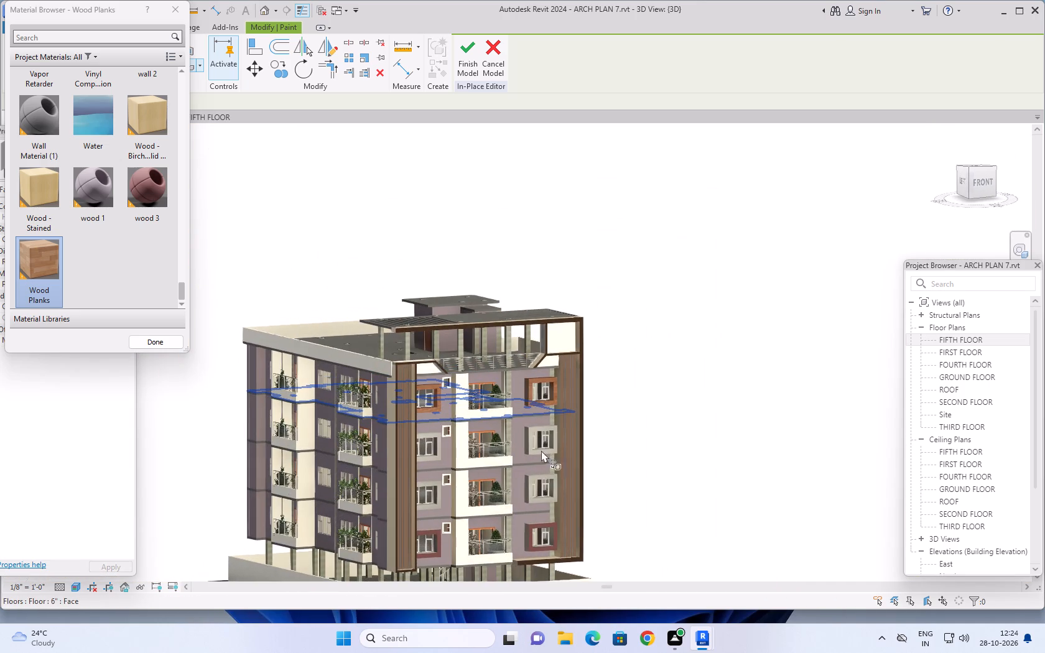
pyautogui.scroll(2, 541, 468)
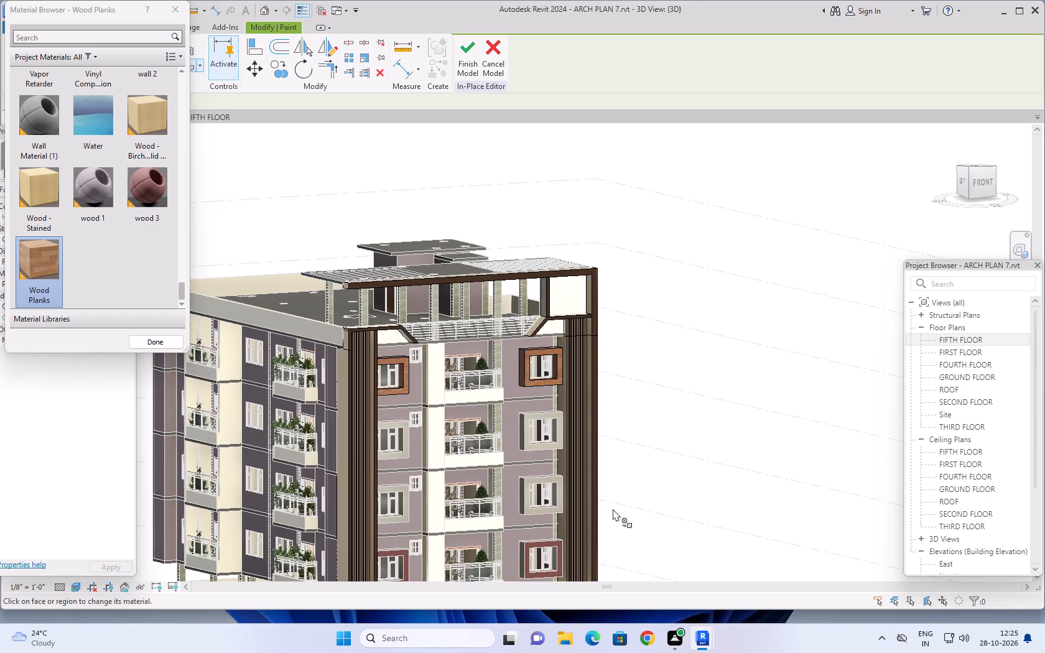
pyautogui.moveTo(701, 512); pyautogui.dragTo(773, 461, button='middle')
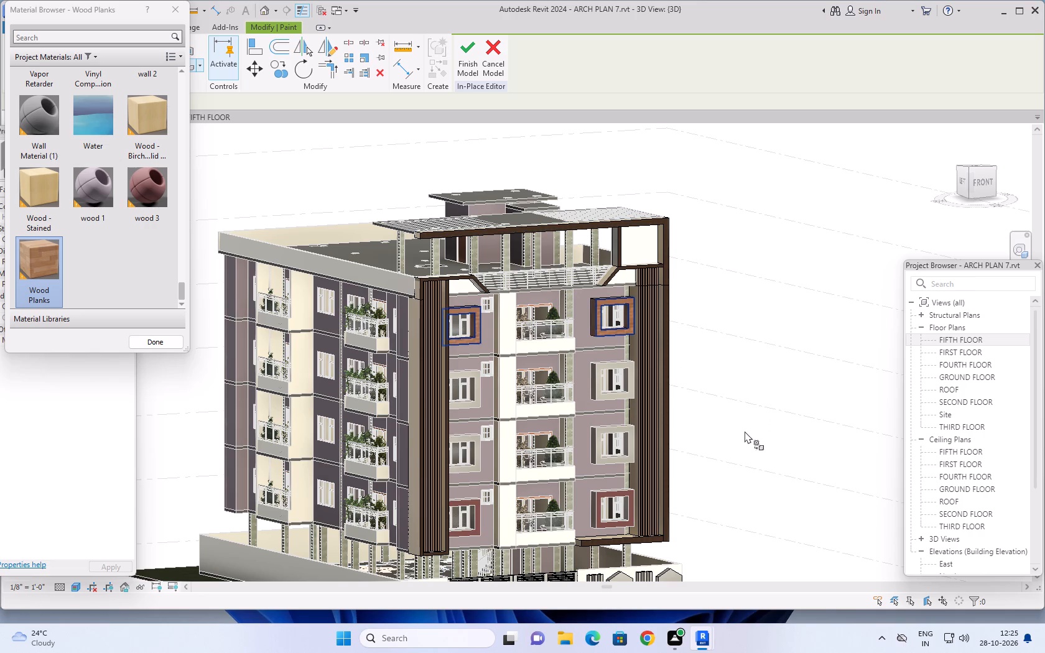
pyautogui.scroll(-1, 735, 450)
pyautogui.moveTo(735, 447); pyautogui.dragTo(751, 424, button='middle')
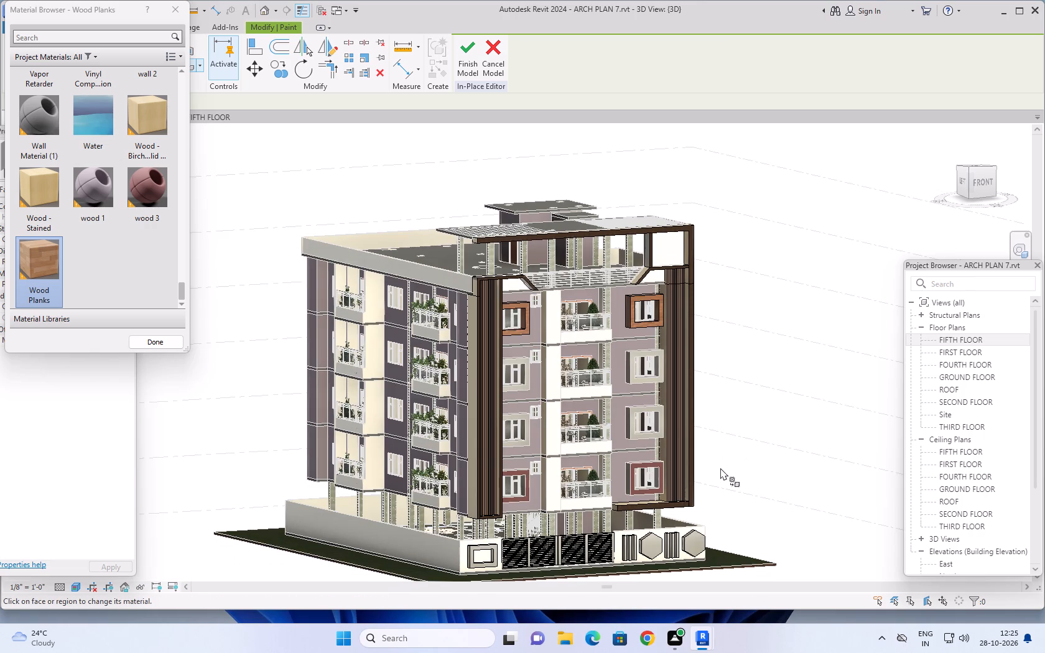
pyautogui.scroll(2, 726, 466)
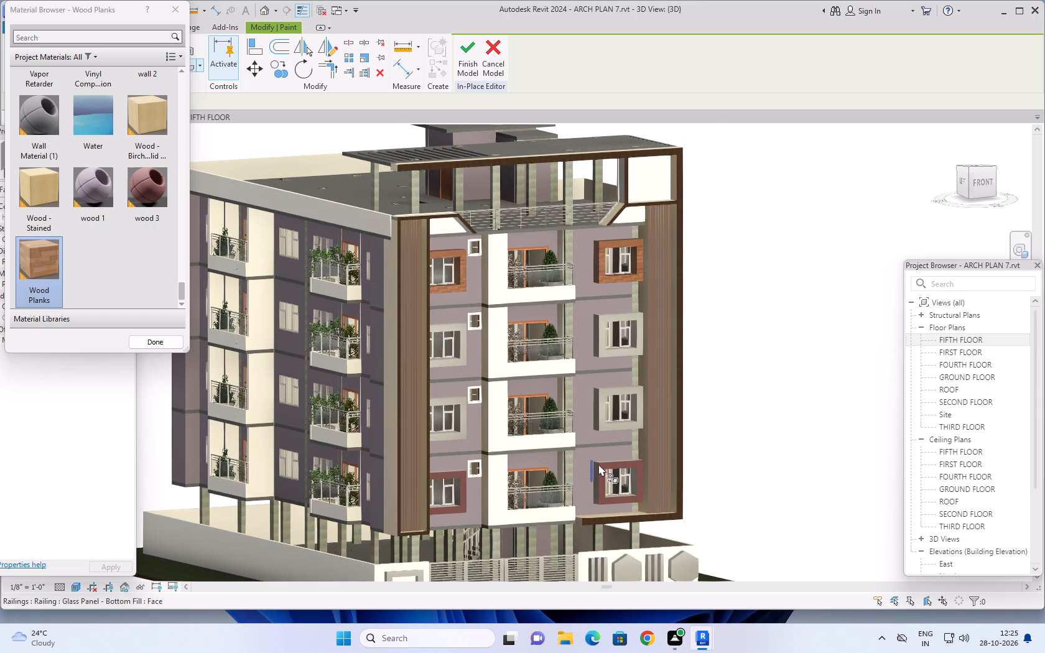
# Finish the in-place model edit and dismiss the save reminder.
pyautogui.click(473, 60)
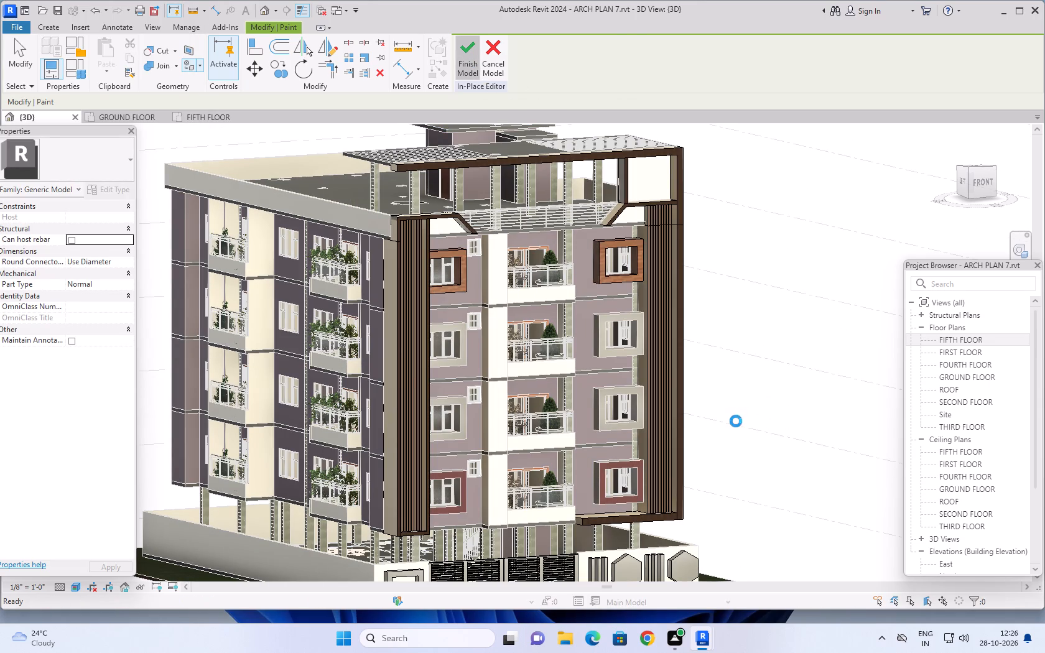
pyautogui.moveTo(727, 414); pyautogui.dragTo(776, 389, button='middle')
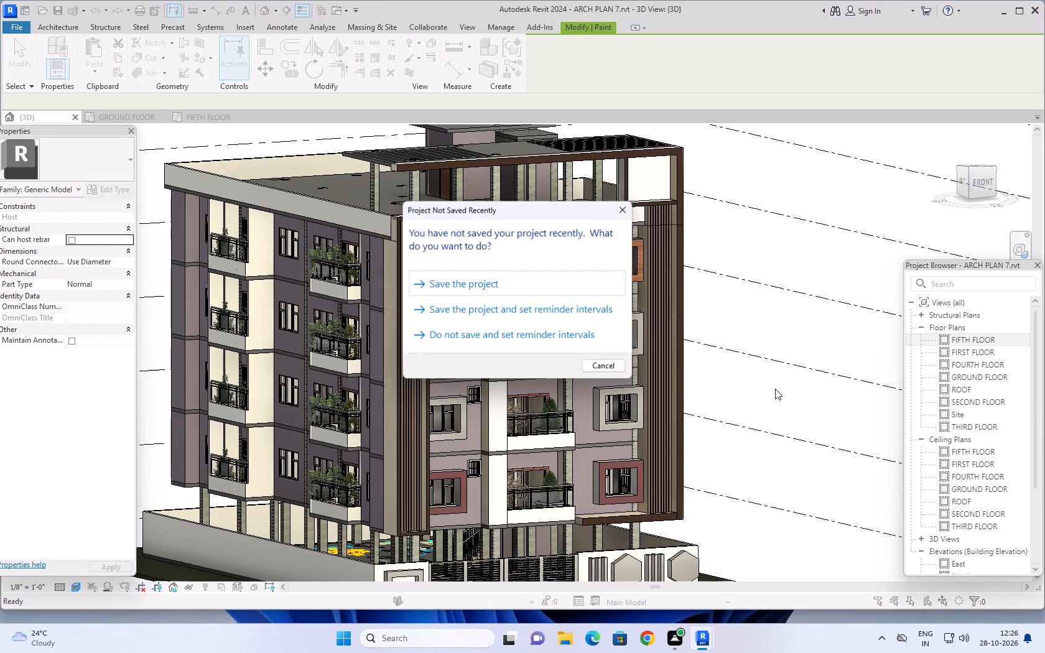
pyautogui.click(628, 210)
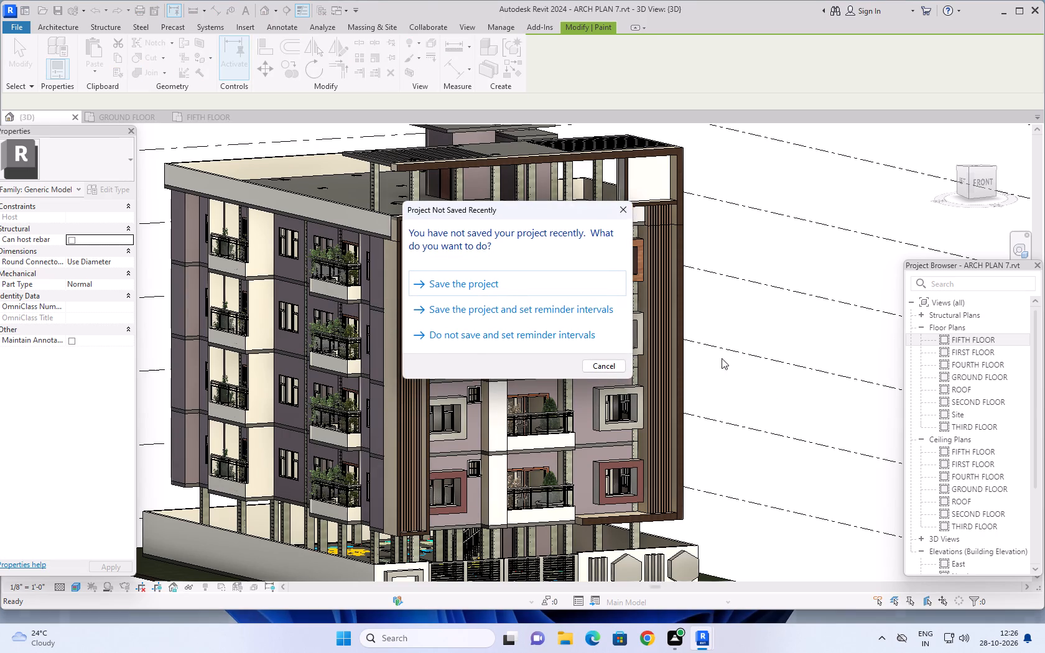
# Save the project.
pyautogui.hotkey('ctrl', 's')
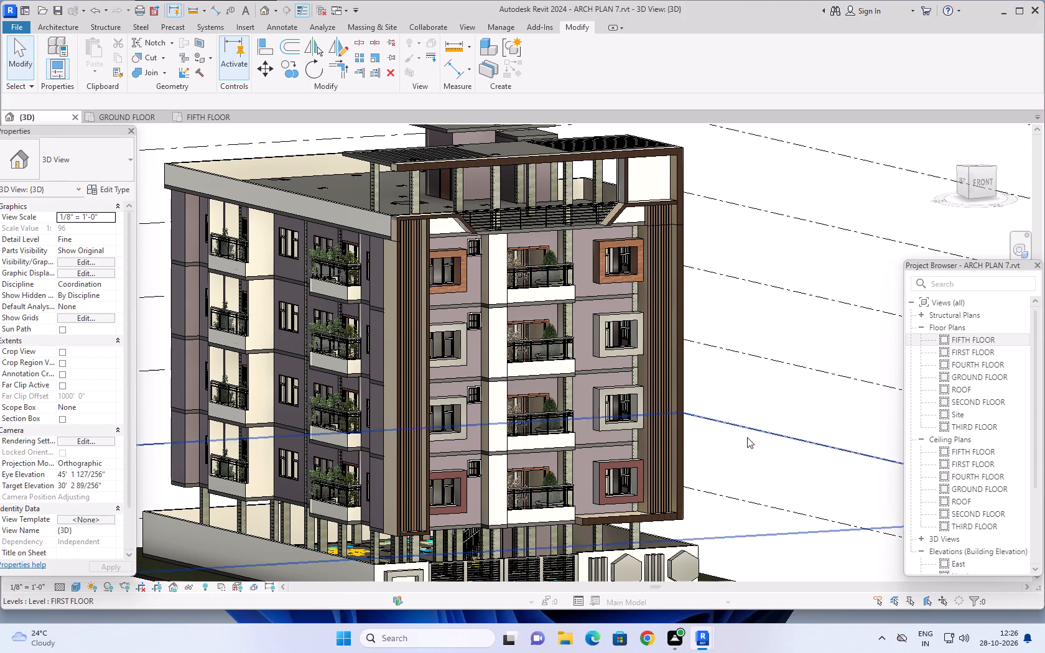
# Review the building's front and side facades, comparing the window surround finishes across the floors.
pyautogui.moveTo(739, 462); pyautogui.dragTo(788, 433, button='middle')
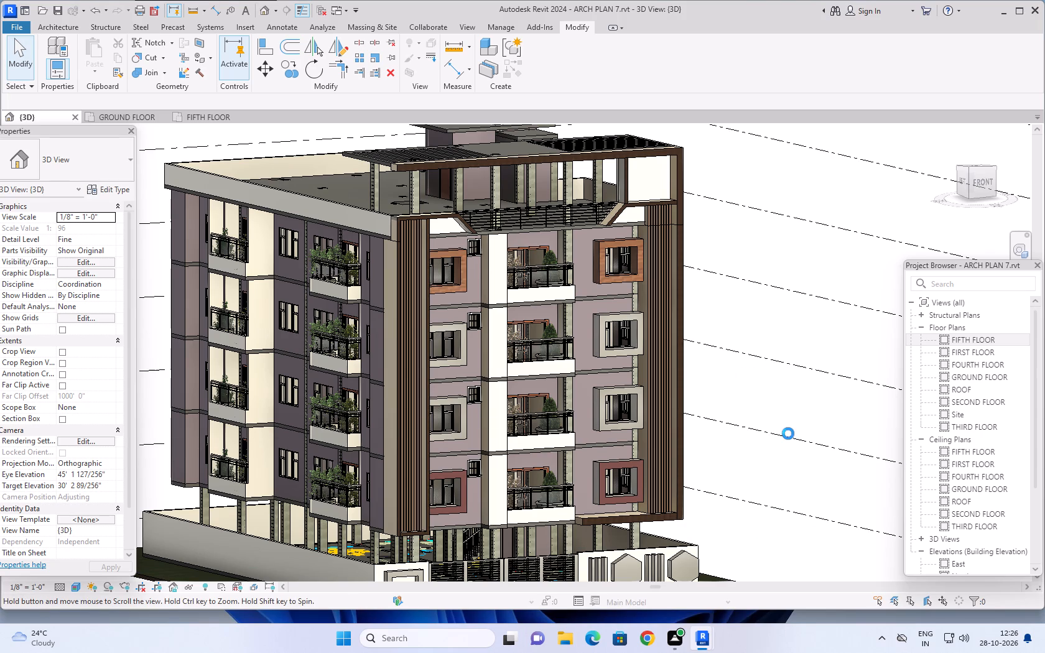
pyautogui.moveTo(788, 433); pyautogui.dragTo(789, 433, button='middle')
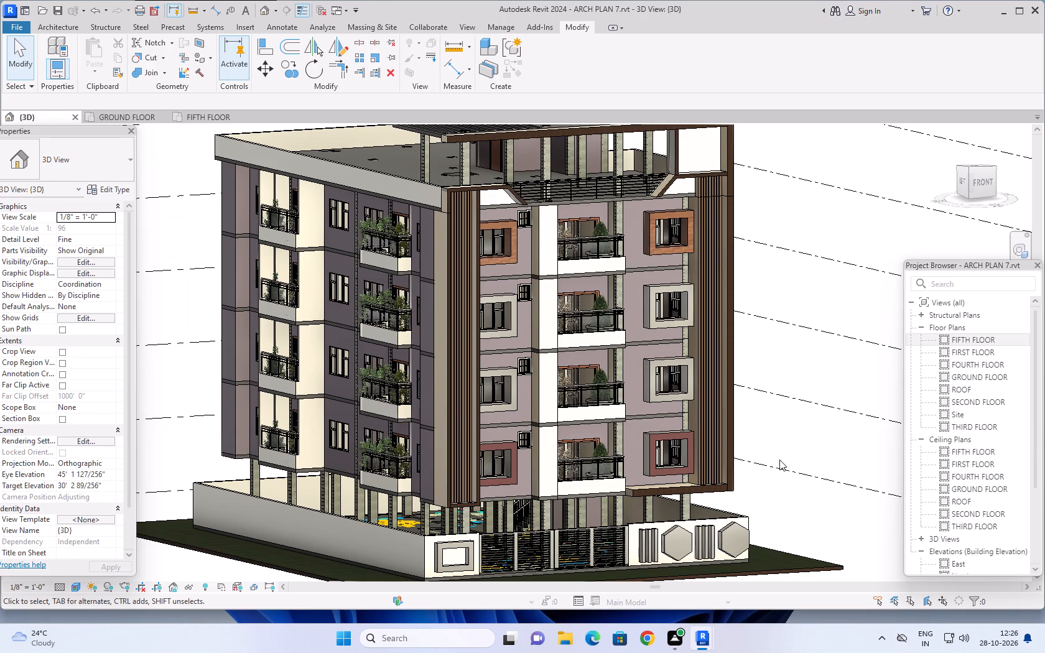
pyautogui.scroll(-1, 779, 461)
pyautogui.moveTo(777, 481); pyautogui.dragTo(776, 461, button='middle')
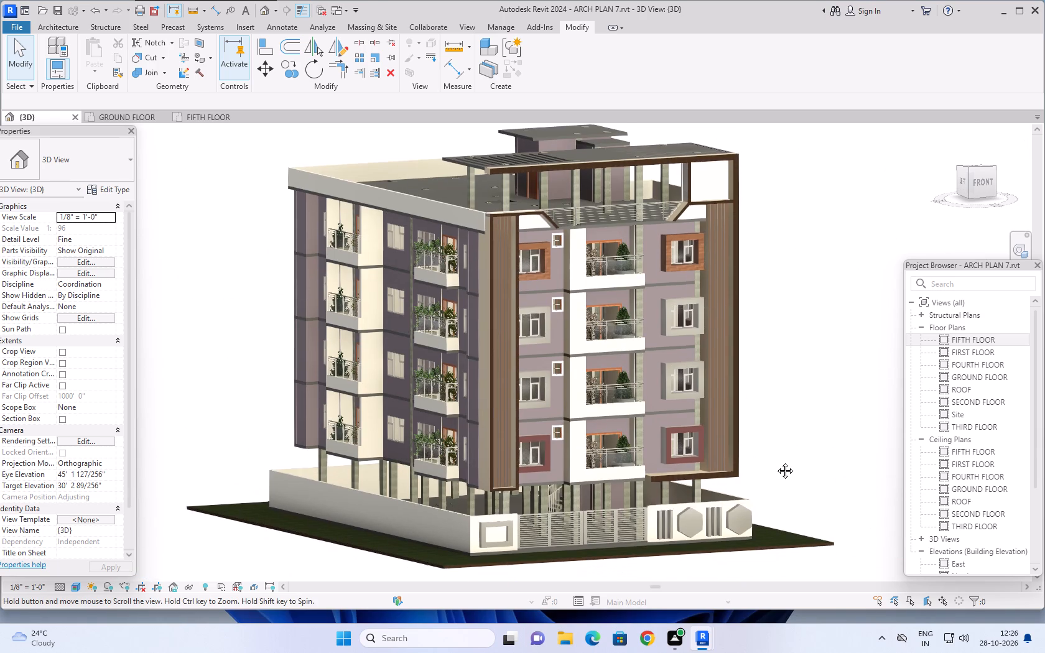
pyautogui.moveTo(776, 461); pyautogui.dragTo(778, 494, button='middle')
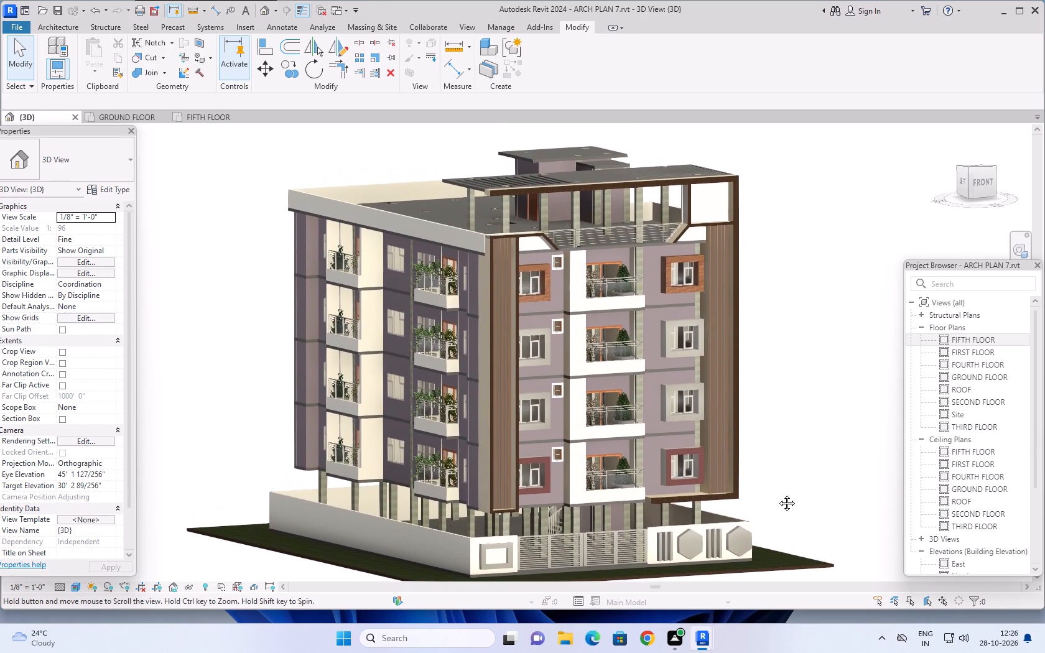
pyautogui.moveTo(778, 494); pyautogui.dragTo(778, 494, button='middle')
pyautogui.scroll(4, 555, 304)
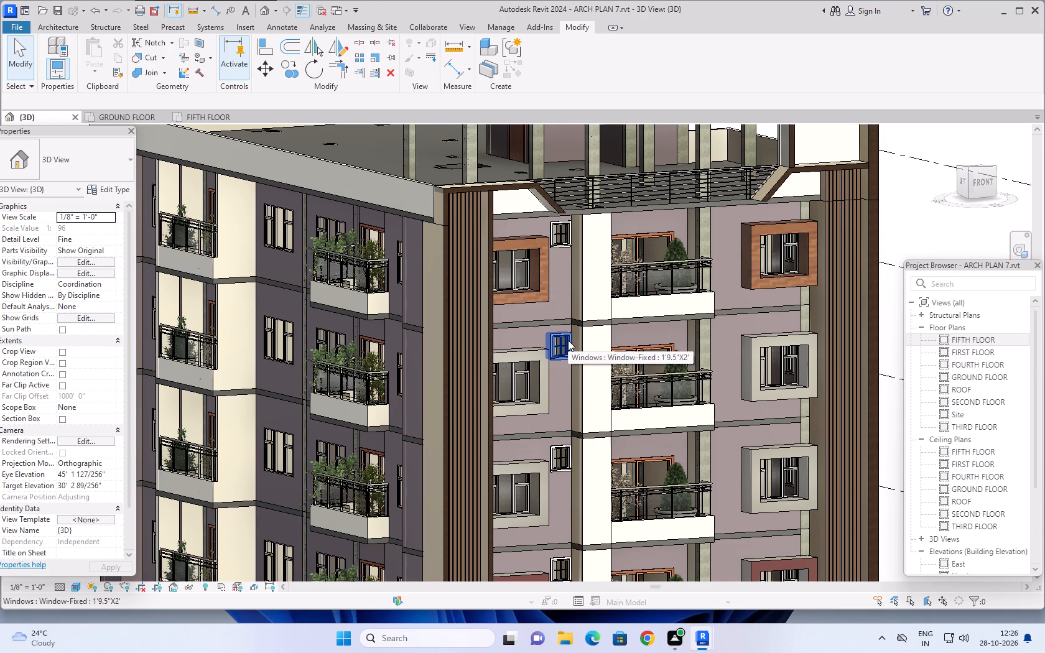
pyautogui.scroll(-2, 568, 340)
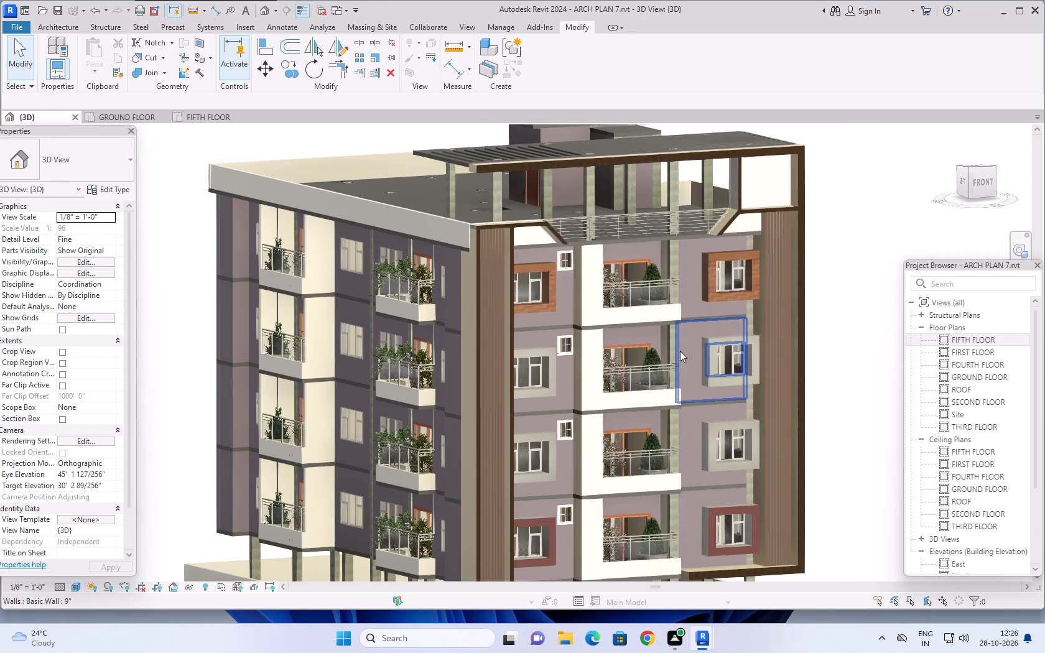
pyautogui.scroll(-1, 720, 356)
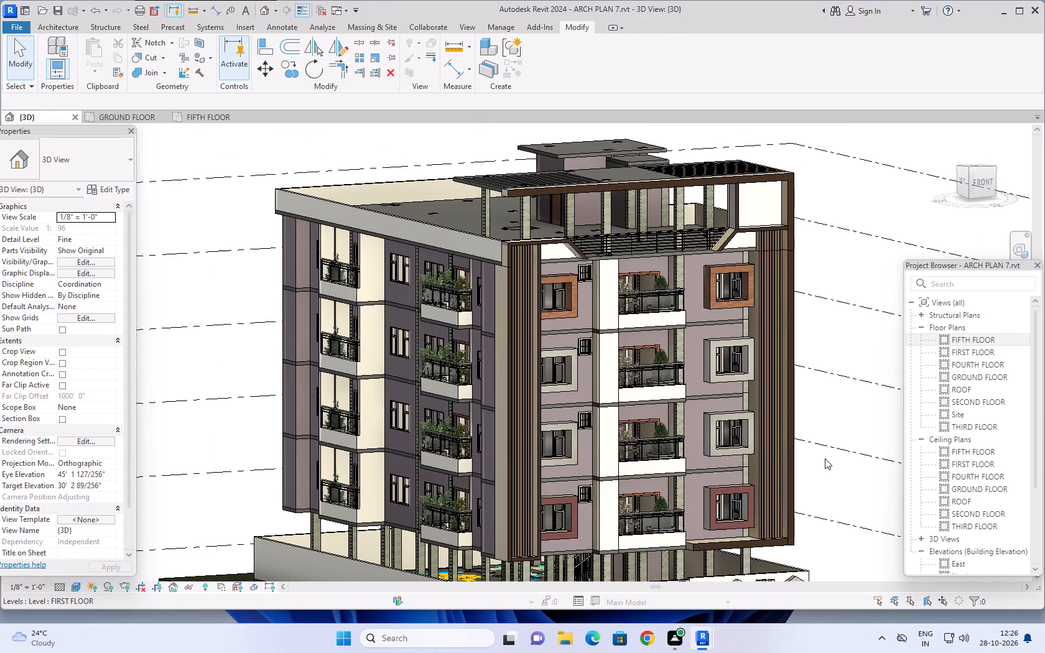
pyautogui.moveTo(825, 459); pyautogui.dragTo(834, 409, button='middle')
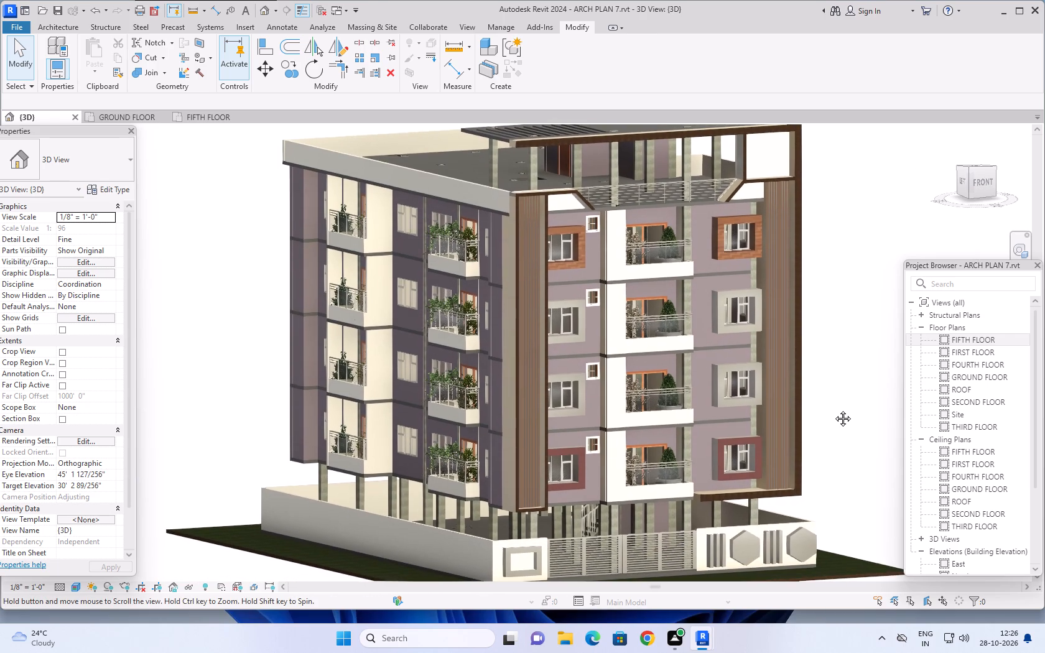
pyautogui.moveTo(834, 409); pyautogui.dragTo(832, 464, button='middle')
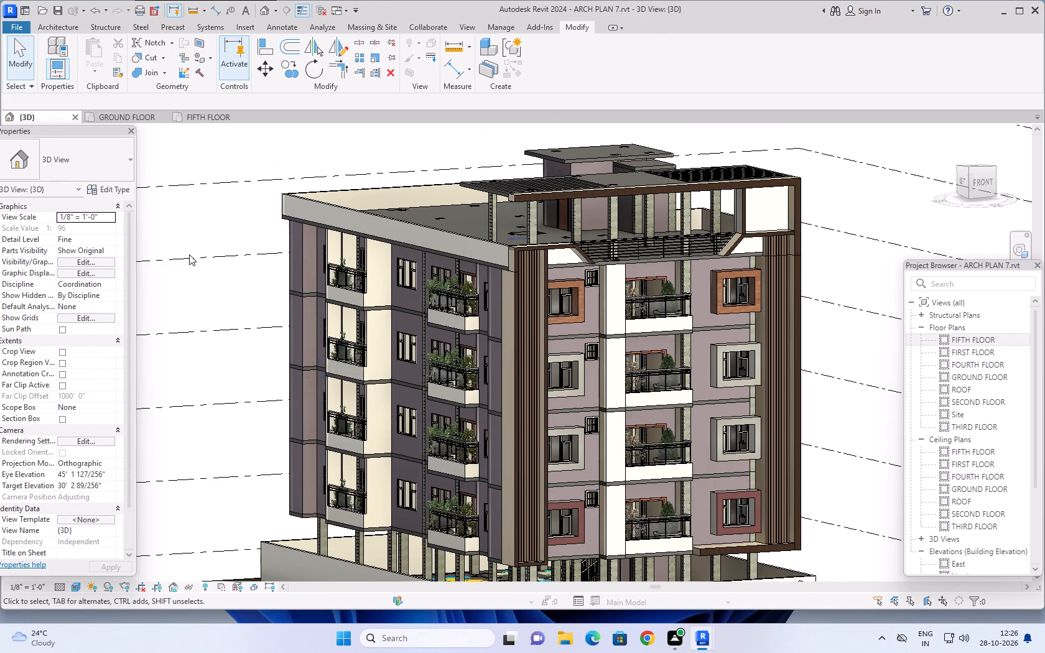
# Open the project's material library and look through the existing materials back to the start of the list.
pyautogui.click(80, 27)
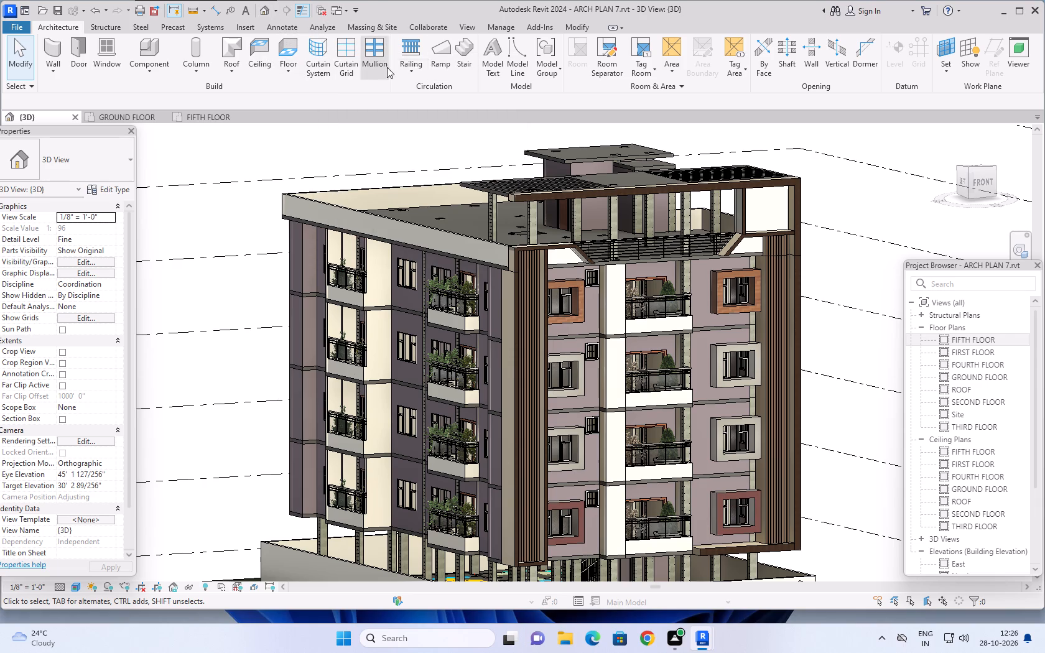
pyautogui.click(499, 28)
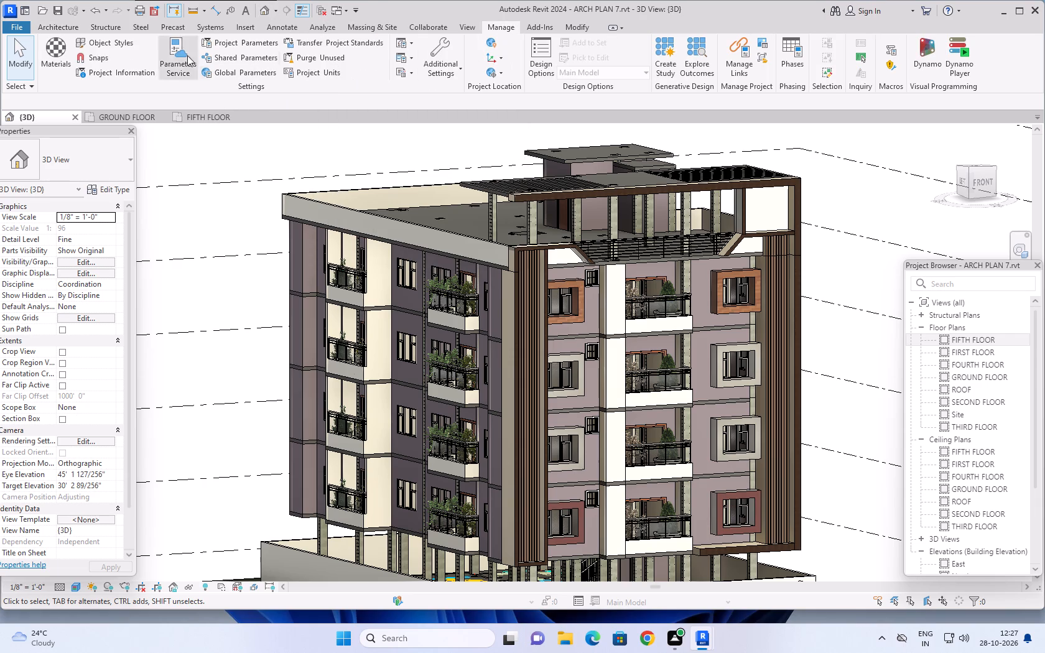
pyautogui.click(58, 49)
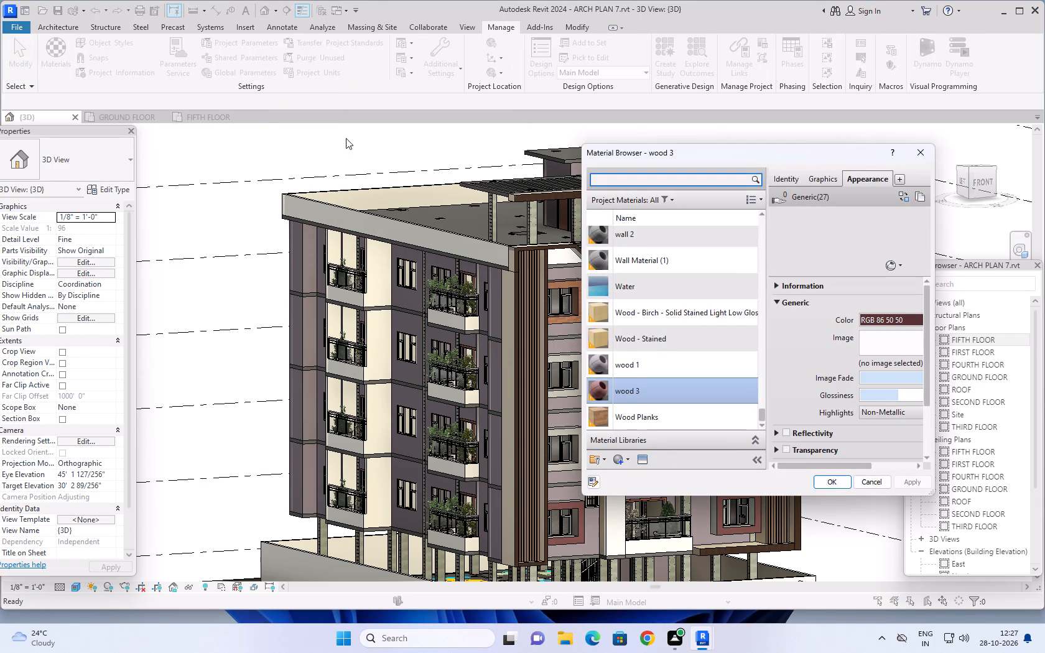
pyautogui.scroll(15, 695, 303)
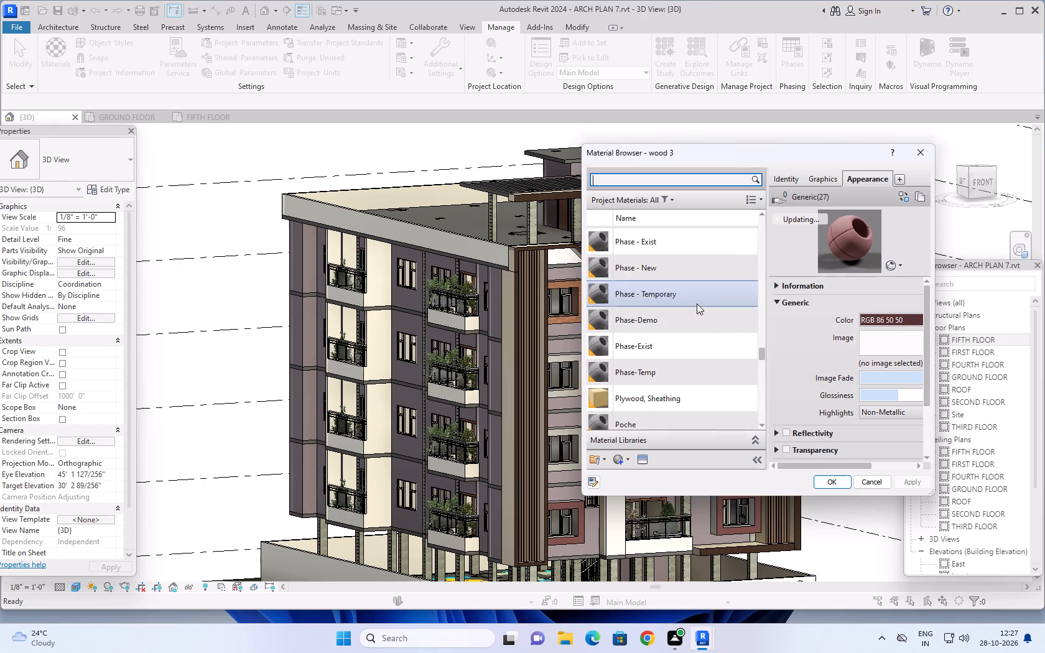
pyautogui.scroll(18, 697, 303)
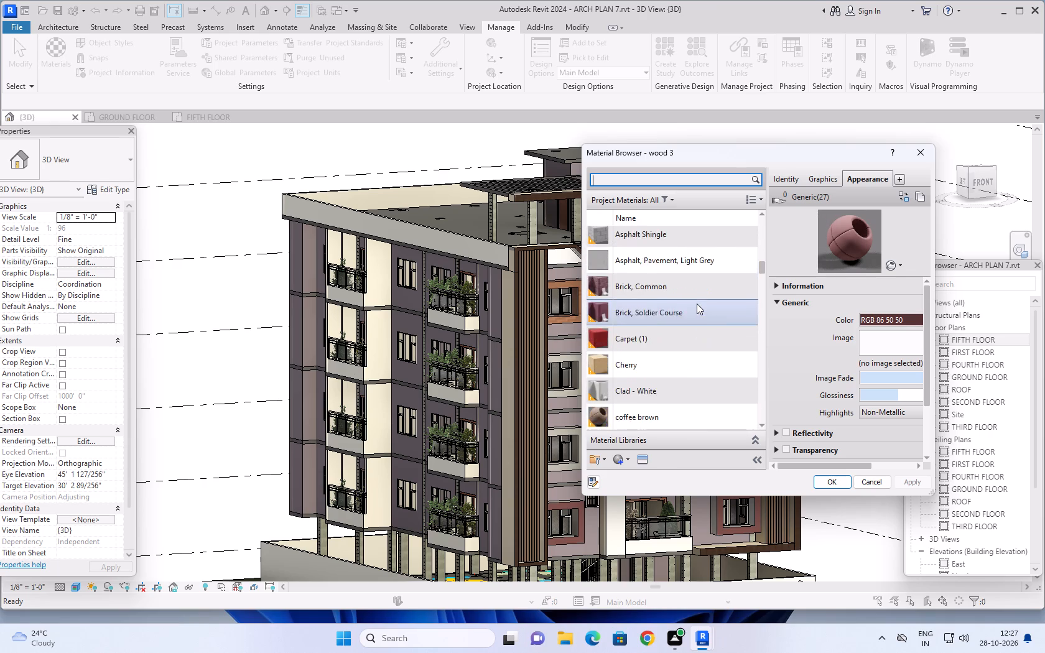
pyautogui.scroll(12, 697, 303)
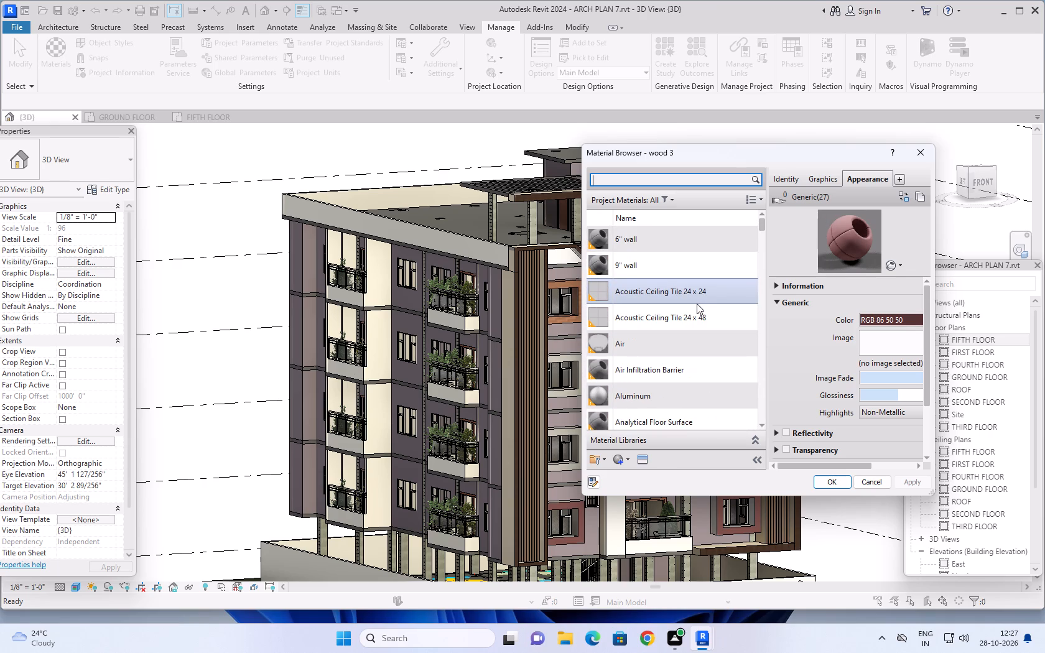
pyautogui.scroll(5, 682, 264)
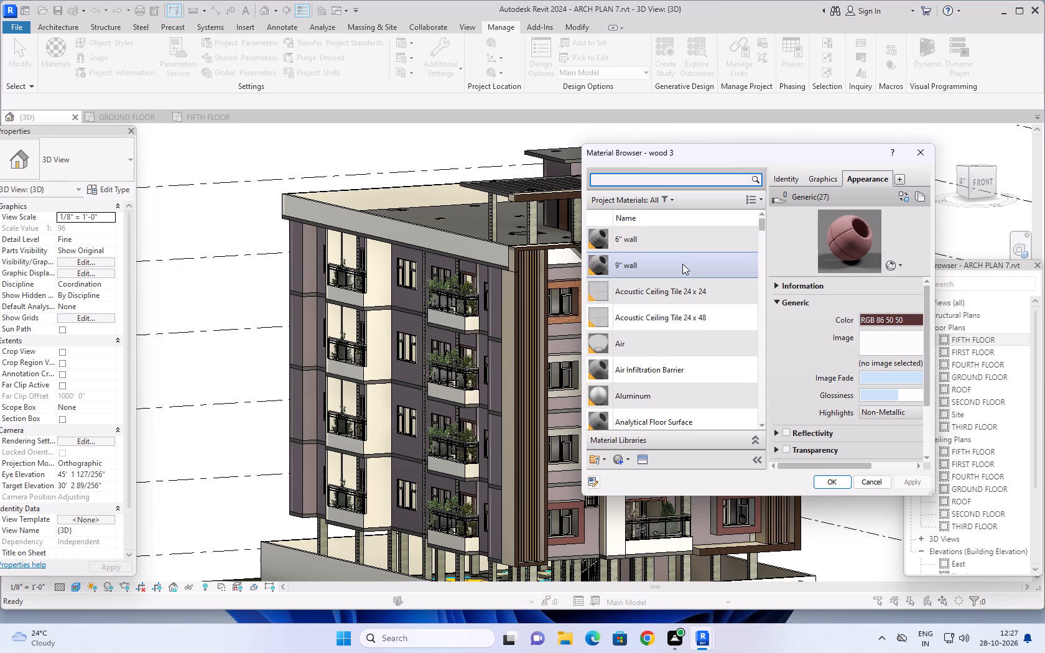
# Create a new project material and name it charcoal grey.
pyautogui.rightClick(629, 454)
pyautogui.click(628, 471)
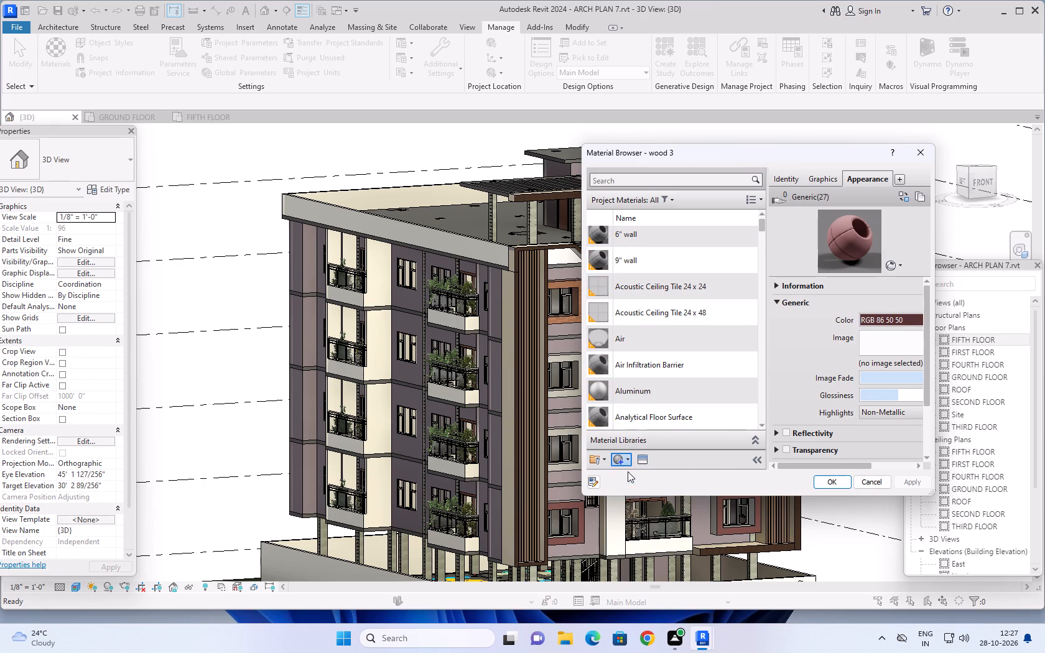
pyautogui.rightClick(688, 310)
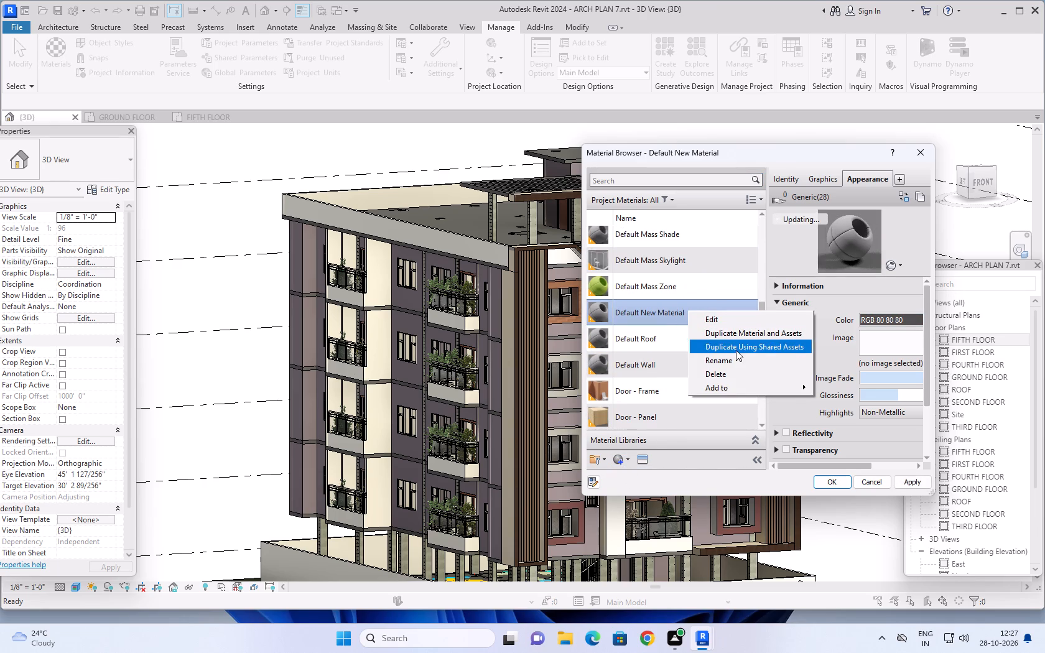
pyautogui.click(736, 361)
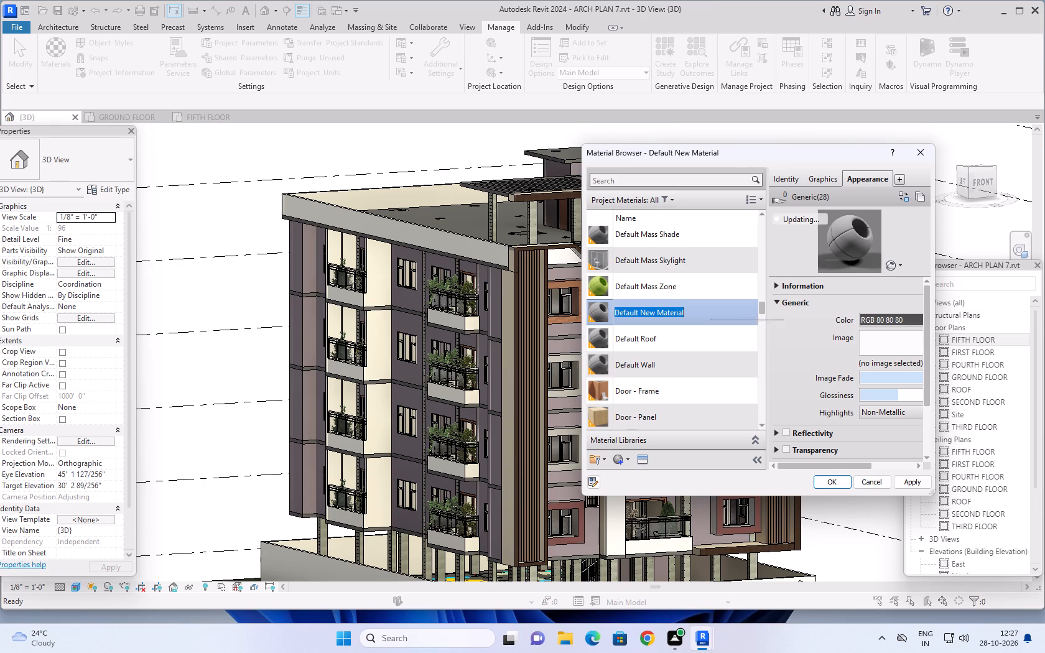
pyautogui.write('char')
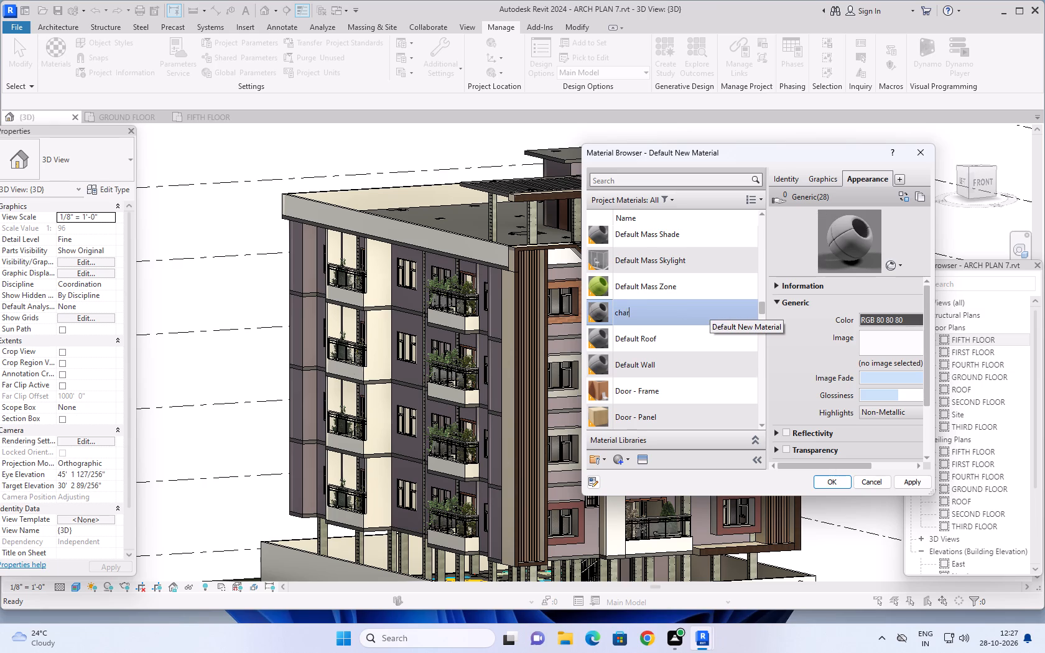
pyautogui.write('coal grey')
# Set the charcoal grey material's shading to use its render appearance.
pyautogui.click(814, 177)
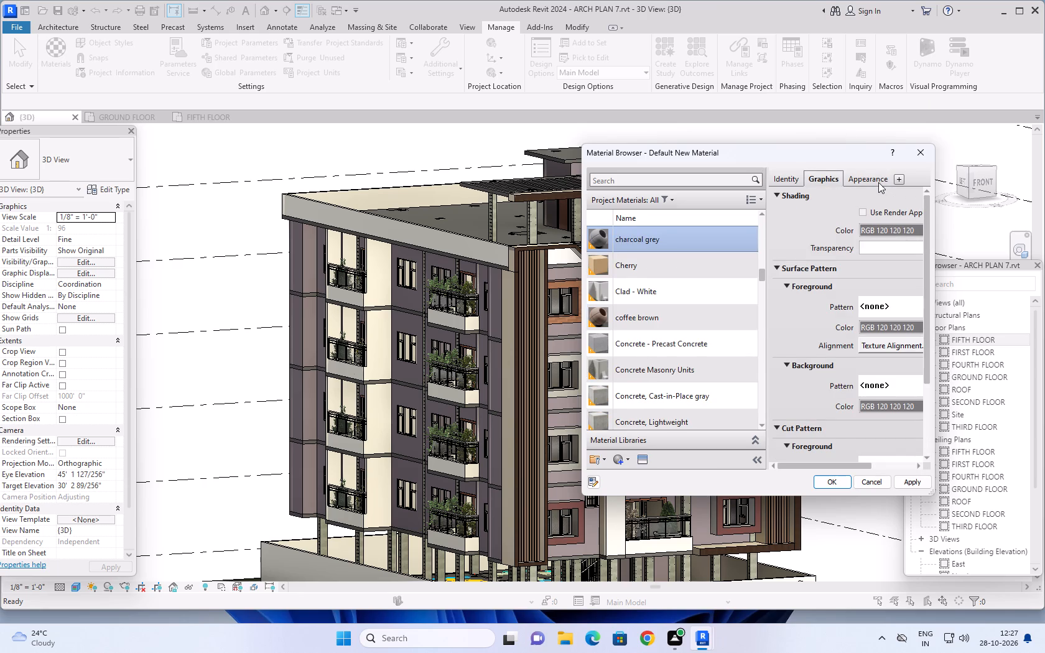
pyautogui.click(877, 180)
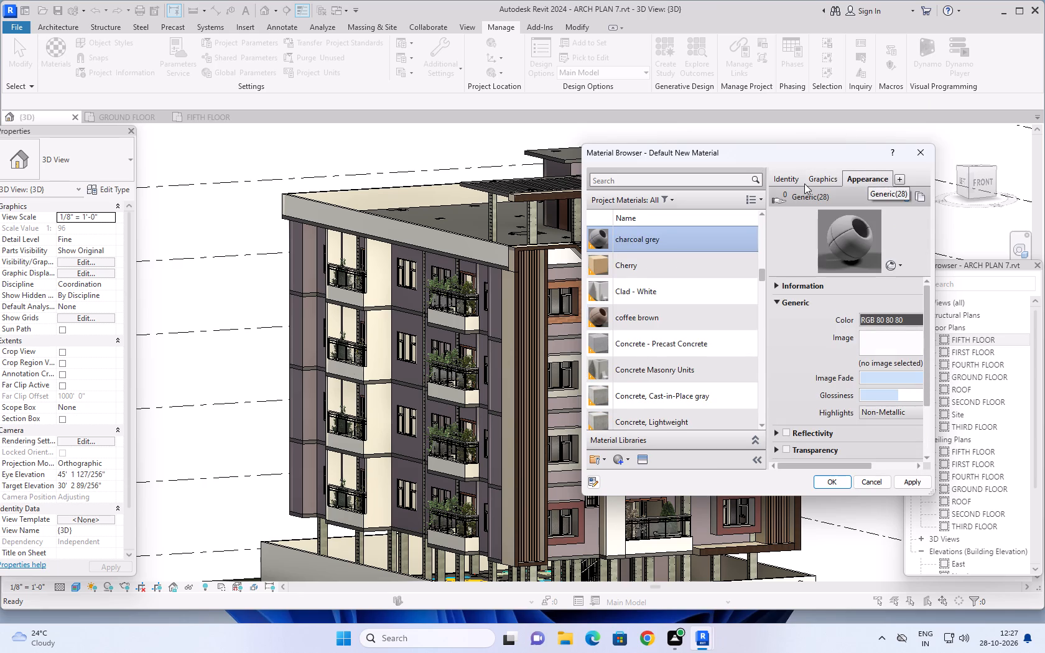
pyautogui.click(837, 182)
pyautogui.click(863, 211)
# Set charcoal grey's generic appearance color to RGB 54, 69, 79 and apply the change.
pyautogui.click(867, 182)
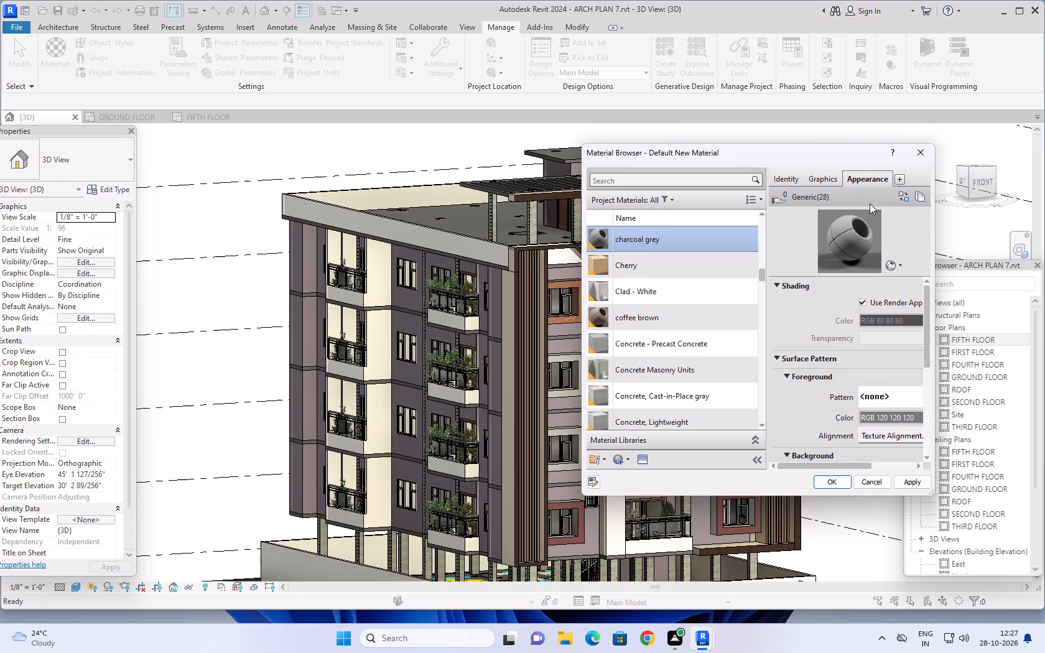
pyautogui.click(894, 320)
pyautogui.moveTo(887, 353); pyautogui.dragTo(881, 356)
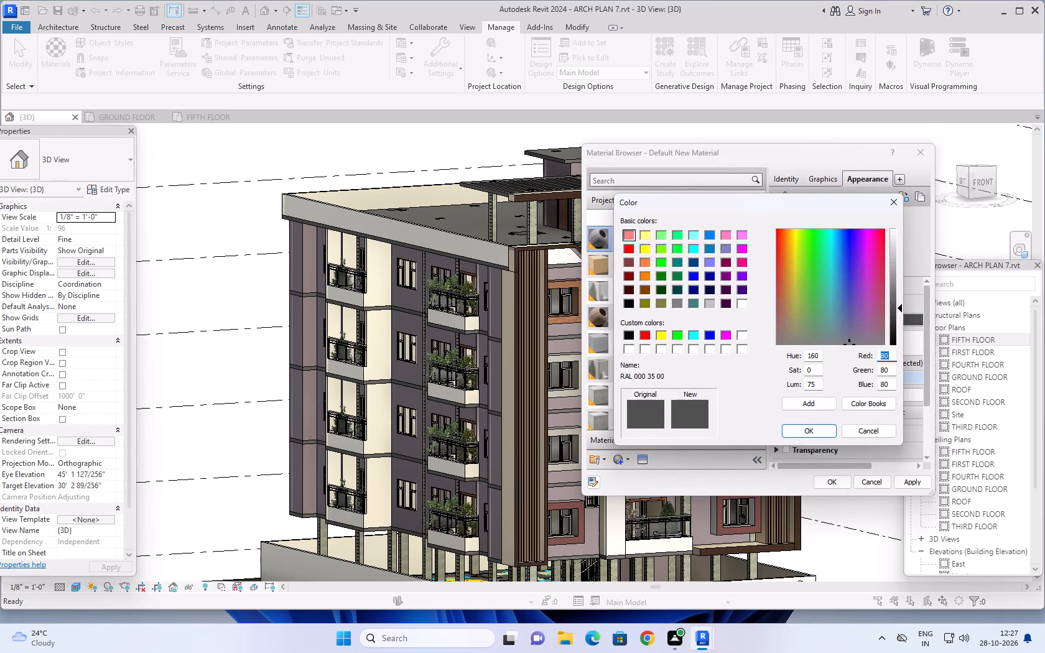
pyautogui.write('54')
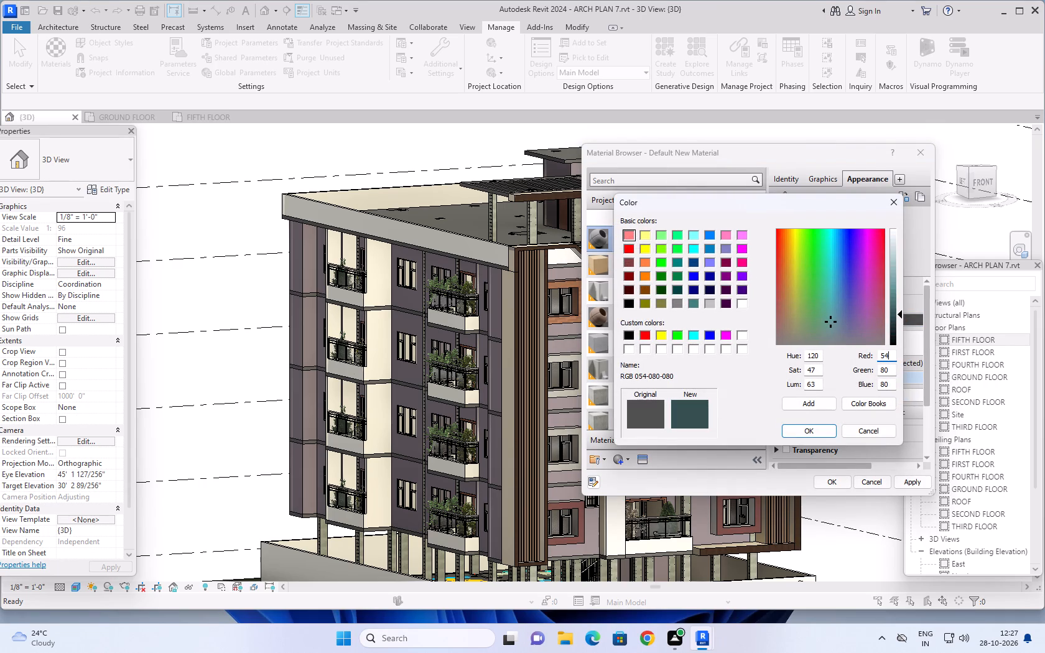
pyautogui.moveTo(891, 370); pyautogui.dragTo(880, 373)
pyautogui.write('69')
pyautogui.moveTo(892, 387); pyautogui.dragTo(880, 388)
pyautogui.write('79')
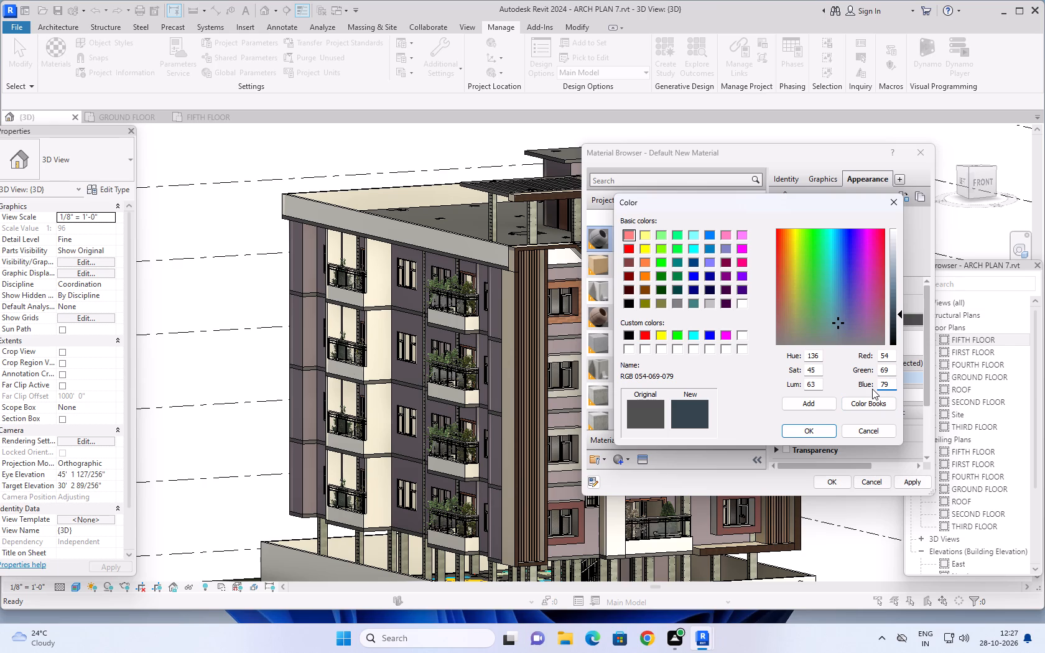
pyautogui.click(825, 432)
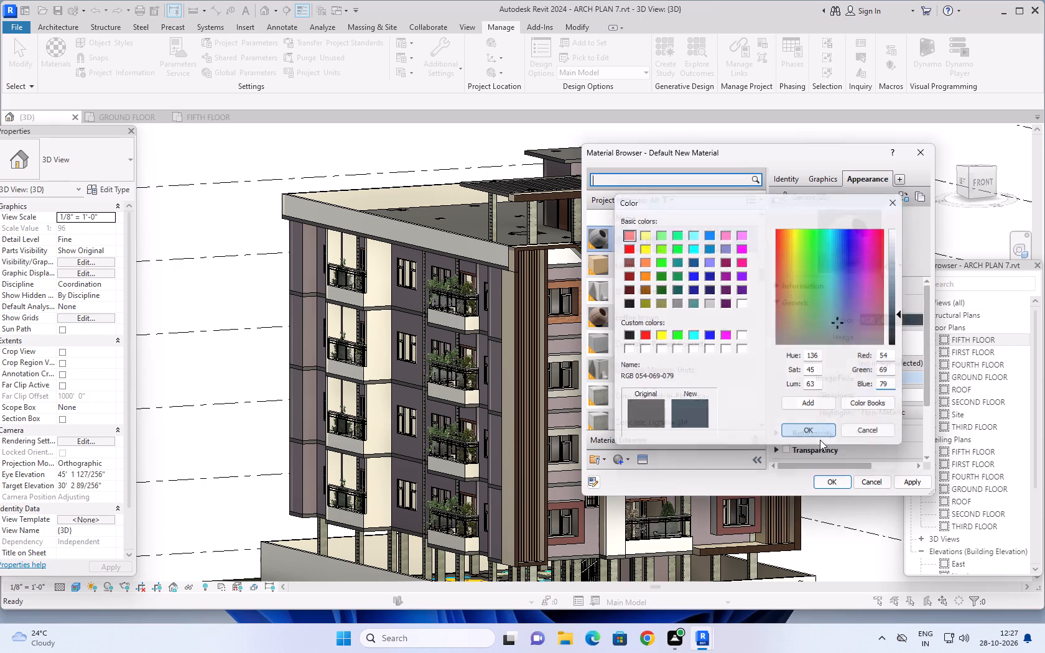
pyautogui.click(909, 479)
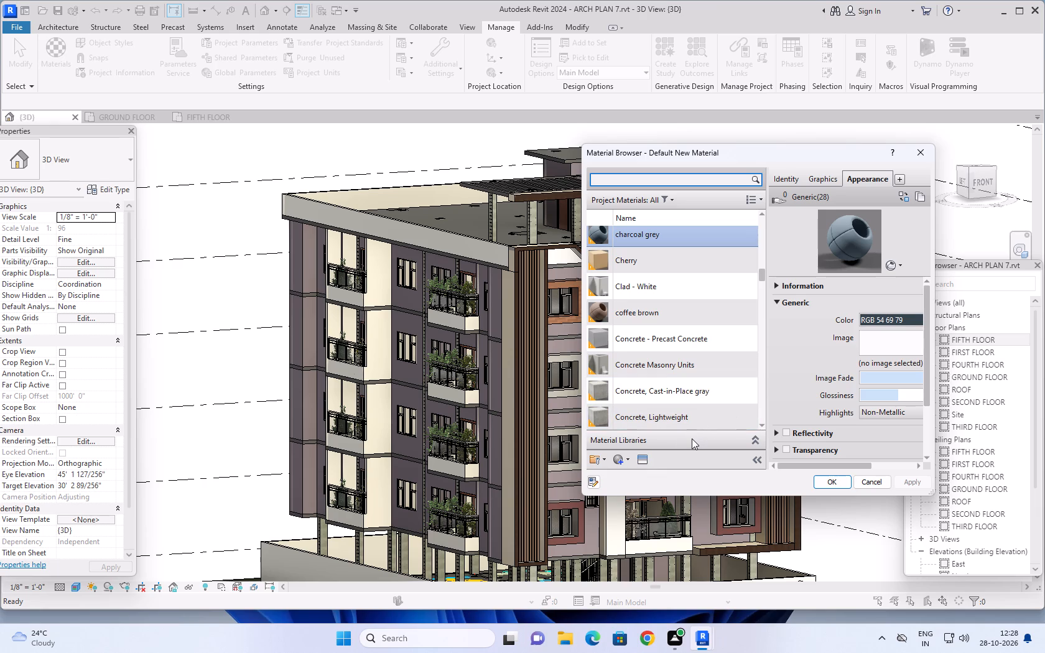
# Create another new project material and name it grey.
pyautogui.rightClick(624, 459)
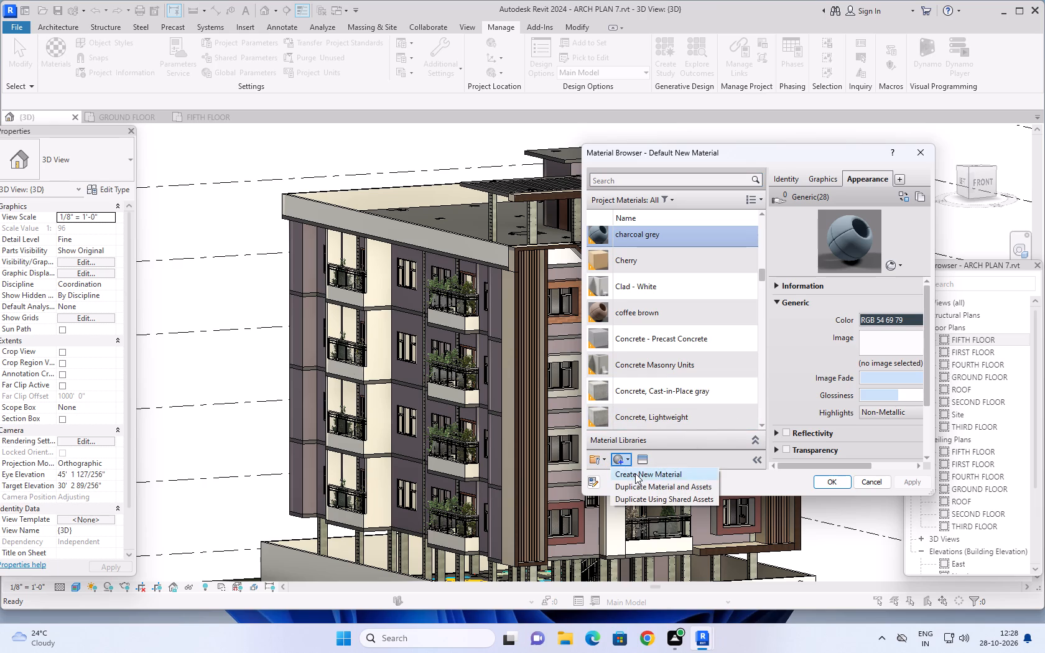
pyautogui.click(635, 473)
pyautogui.rightClick(696, 310)
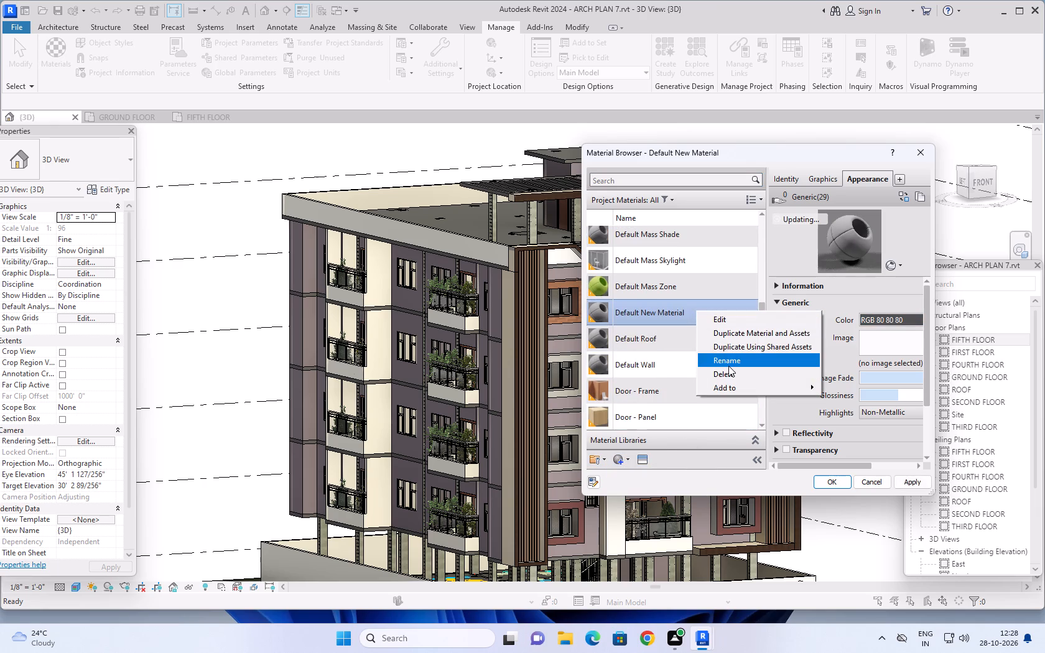
pyautogui.click(731, 363)
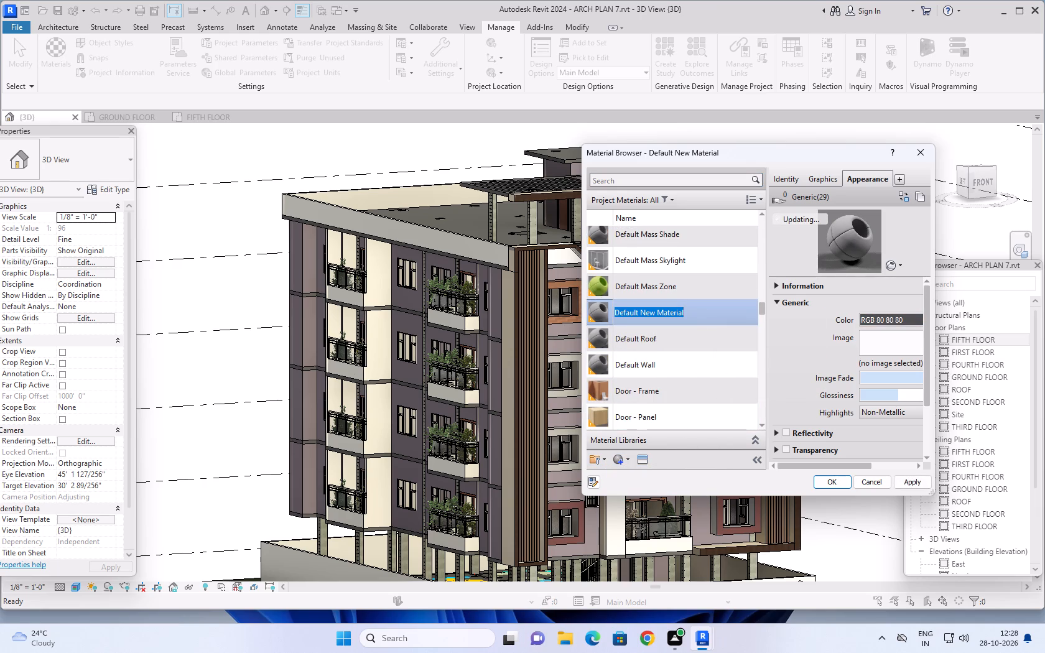
pyautogui.press('g')
pyautogui.write('re')
pyautogui.press('y')
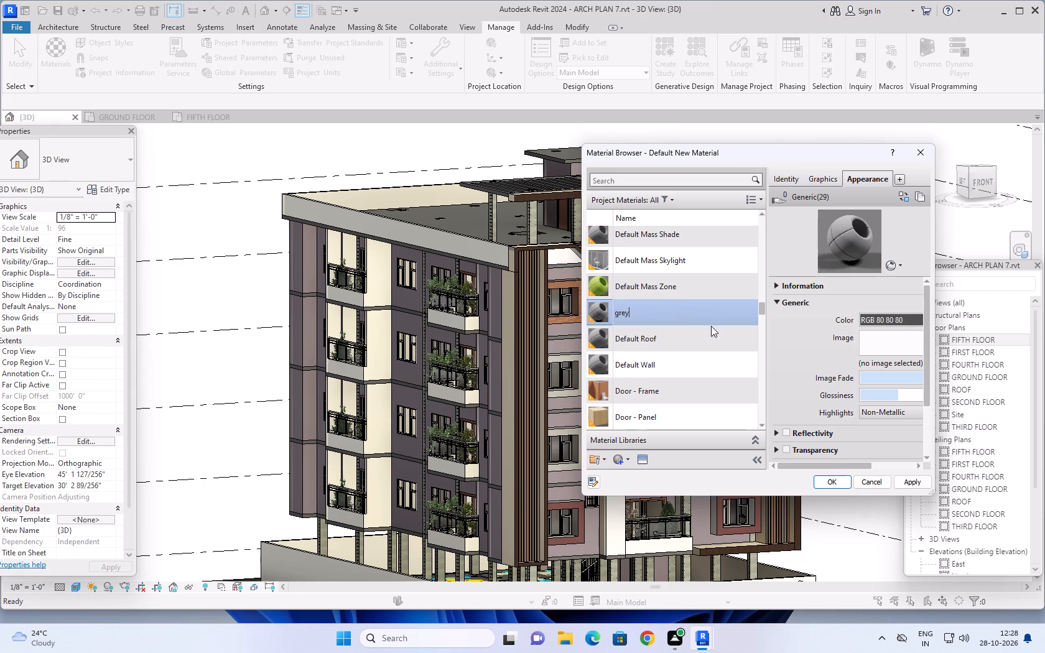
# Set the grey material's shading to use its render appearance.
pyautogui.click(826, 172)
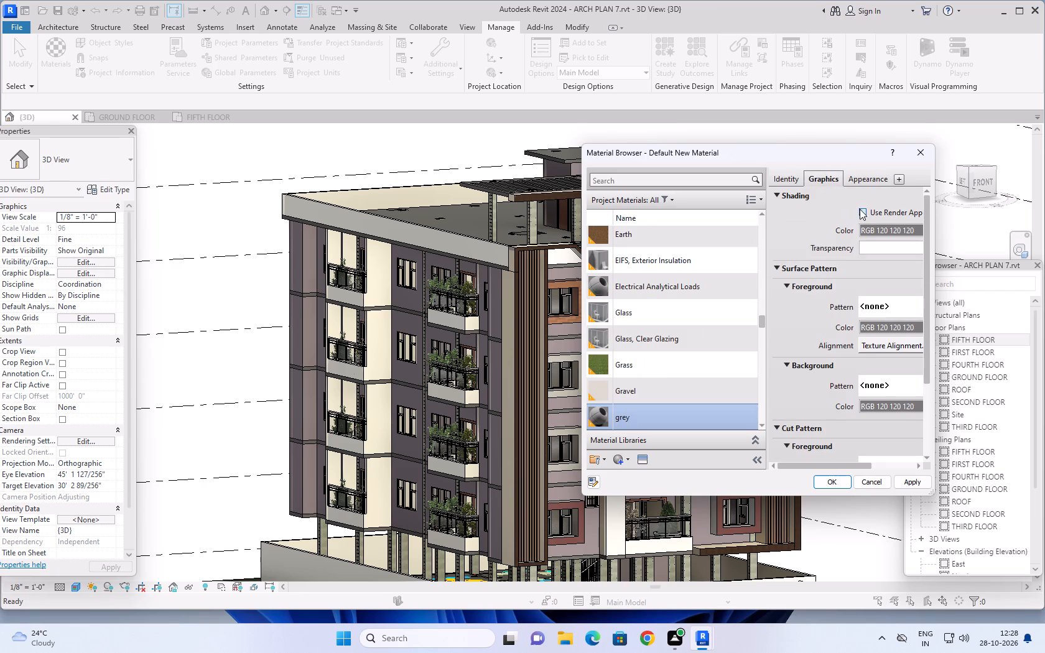
pyautogui.click(863, 210)
# Set the grey material's generic appearance color to RGB 33, 34, 34.
pyautogui.click(863, 179)
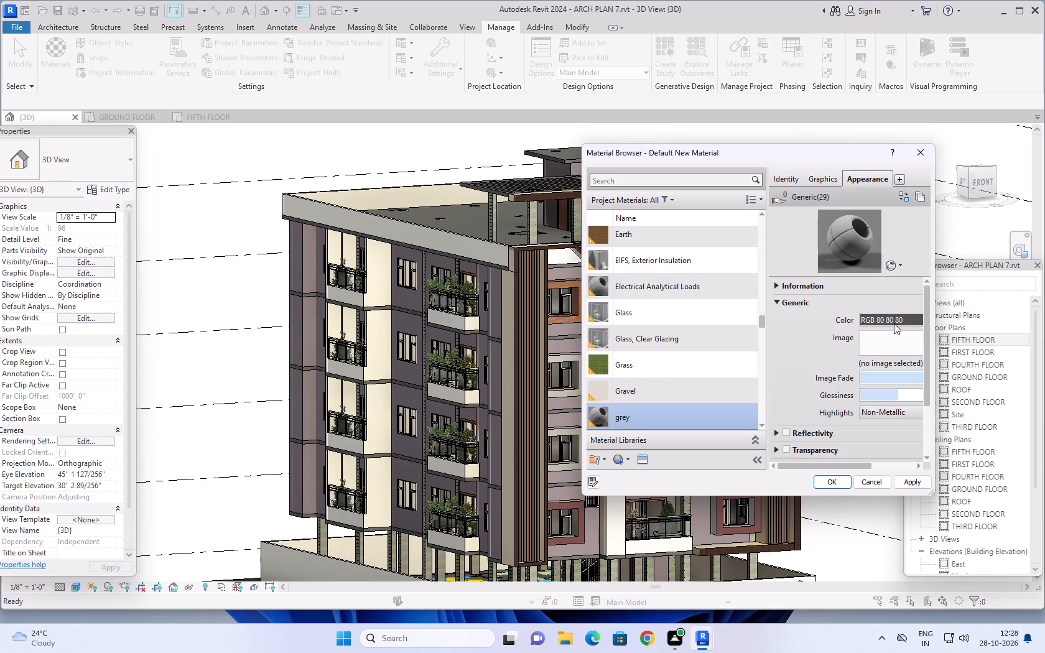
pyautogui.click(904, 318)
pyautogui.moveTo(888, 352); pyautogui.dragTo(875, 358)
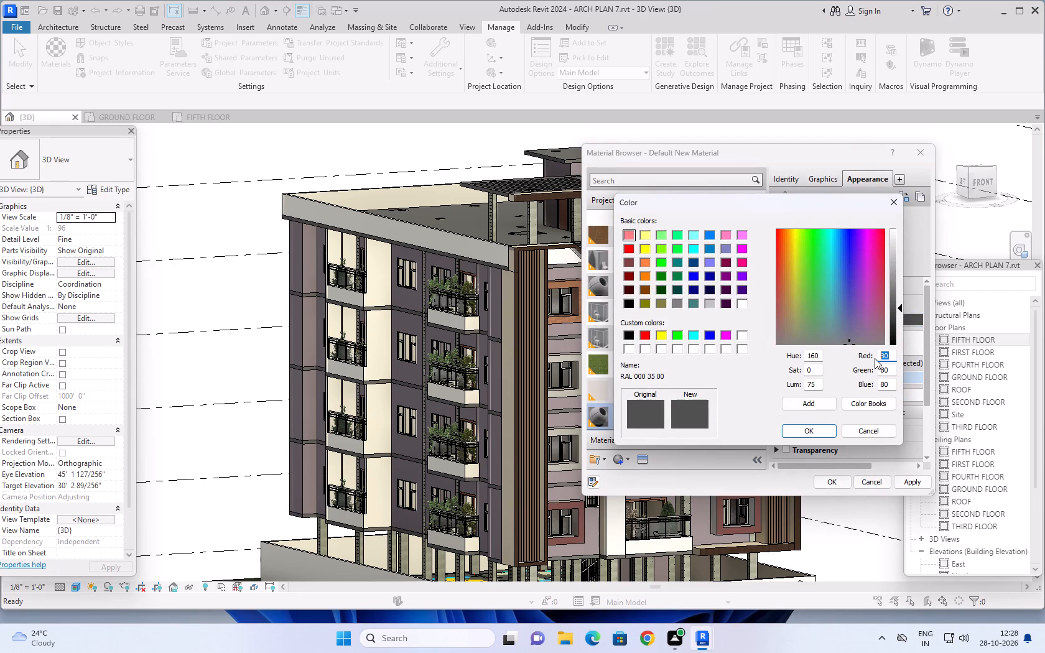
pyautogui.write('34')
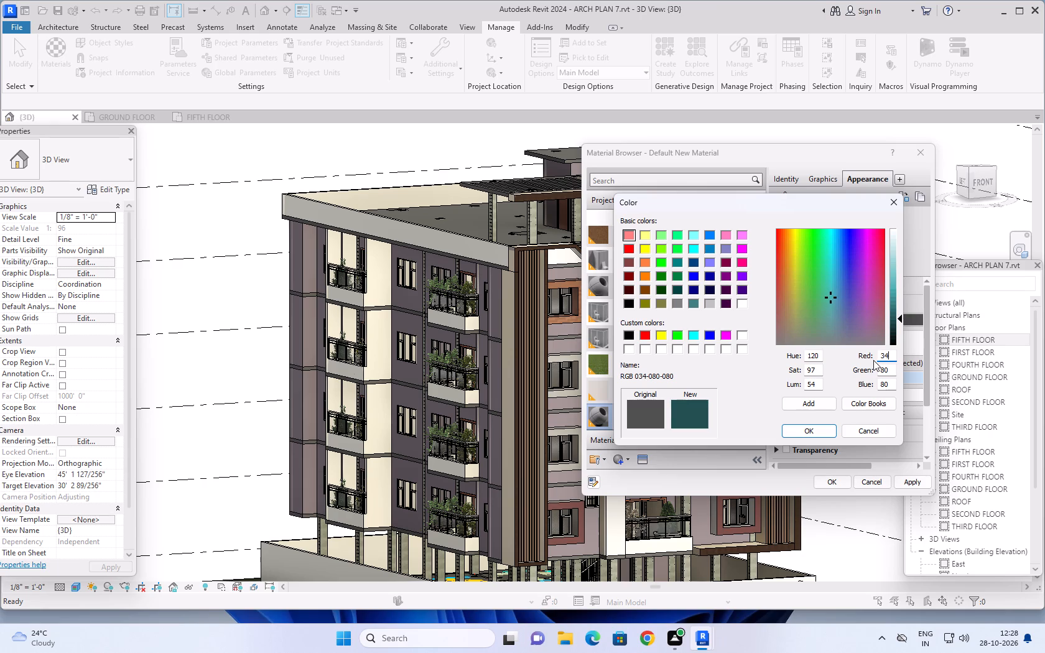
pyautogui.press('BackSpace')
pyautogui.press('3')
pyautogui.moveTo(890, 368); pyautogui.dragTo(878, 369)
pyautogui.write('34')
pyautogui.moveTo(889, 384); pyautogui.dragTo(881, 384)
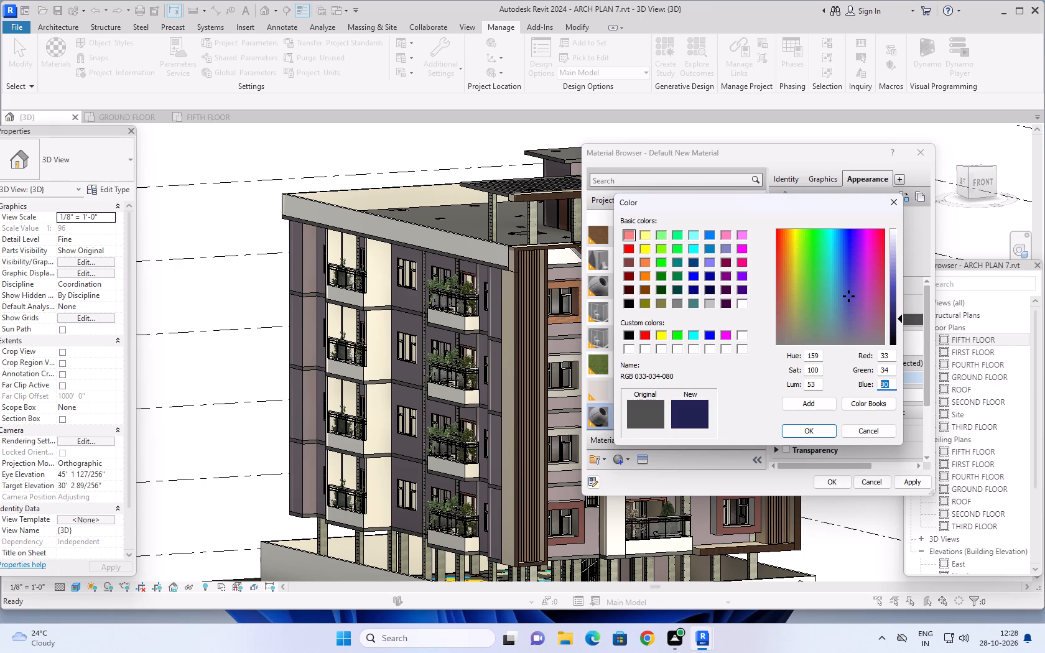
pyautogui.write('34')
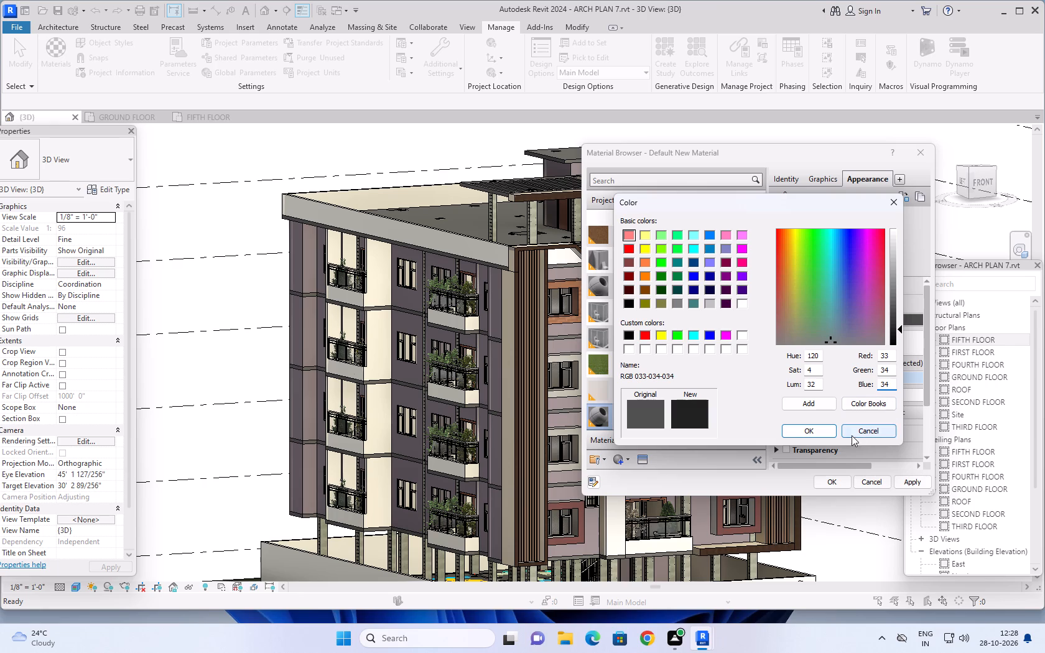
pyautogui.click(822, 430)
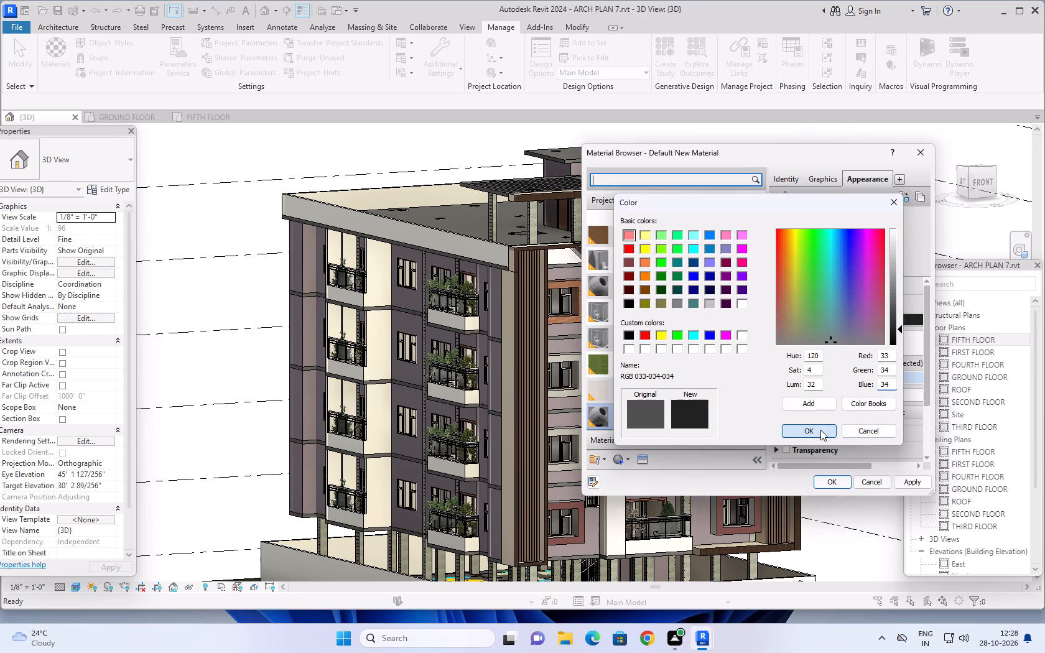
# Apply the appearance color change to the grey material.
pyautogui.click(905, 478)
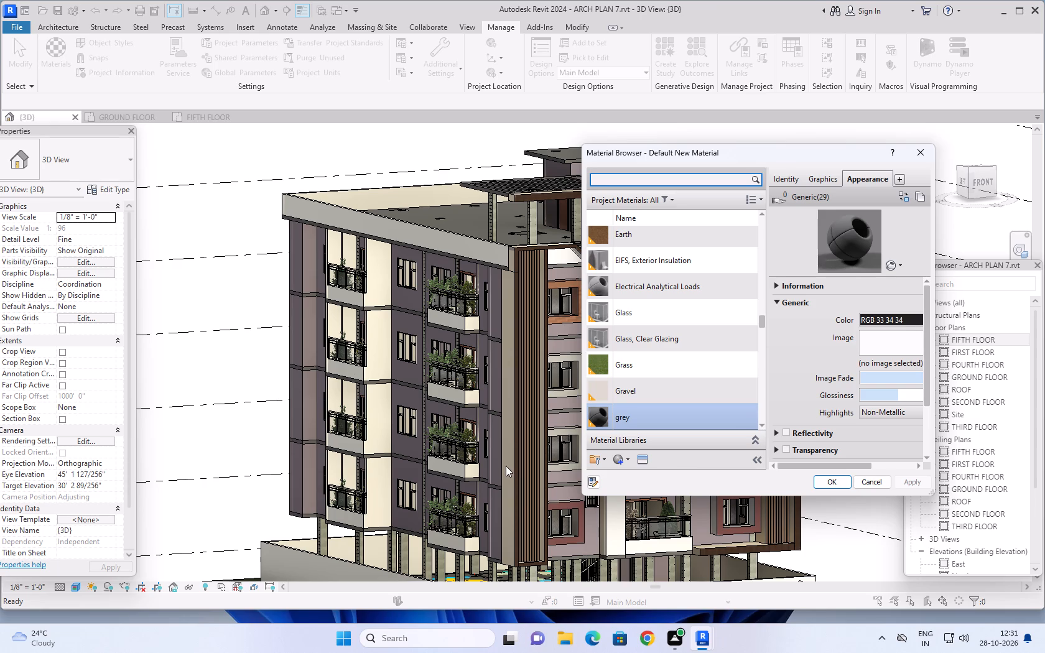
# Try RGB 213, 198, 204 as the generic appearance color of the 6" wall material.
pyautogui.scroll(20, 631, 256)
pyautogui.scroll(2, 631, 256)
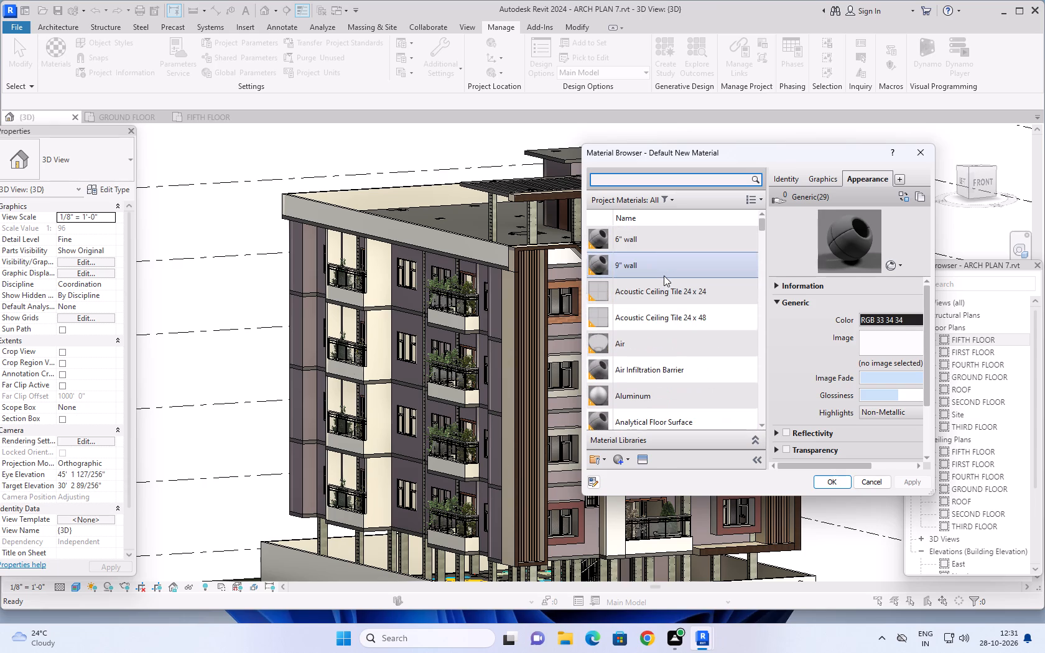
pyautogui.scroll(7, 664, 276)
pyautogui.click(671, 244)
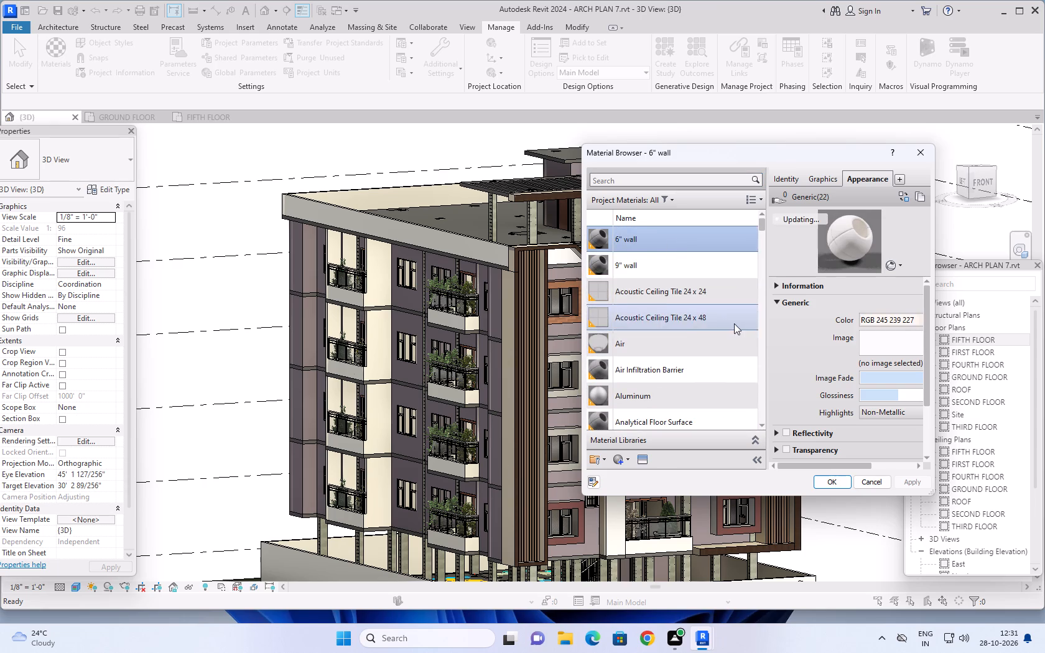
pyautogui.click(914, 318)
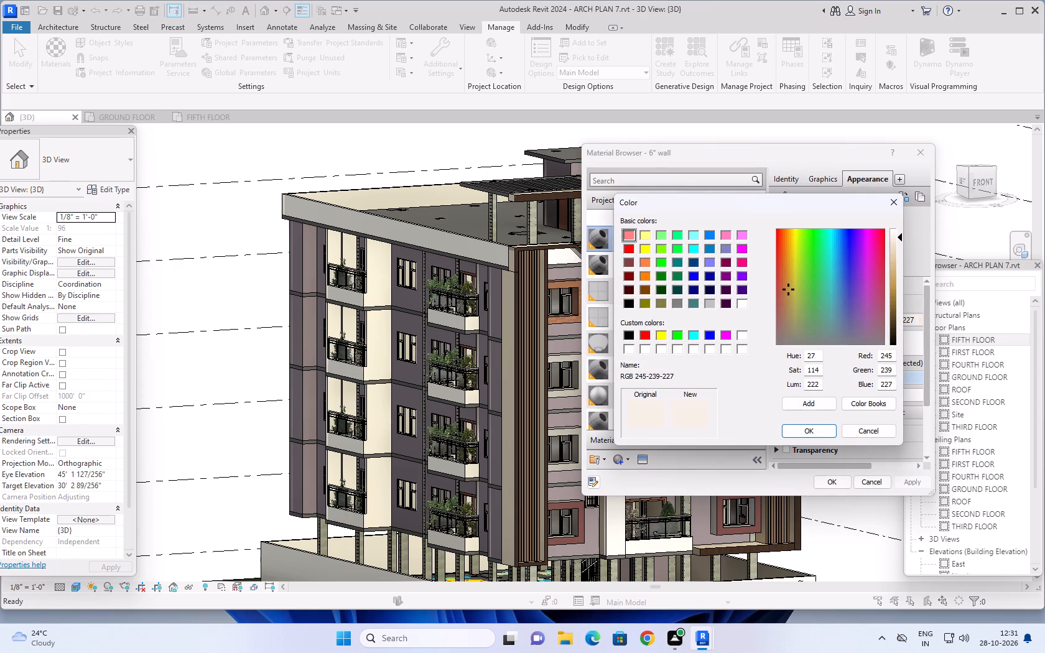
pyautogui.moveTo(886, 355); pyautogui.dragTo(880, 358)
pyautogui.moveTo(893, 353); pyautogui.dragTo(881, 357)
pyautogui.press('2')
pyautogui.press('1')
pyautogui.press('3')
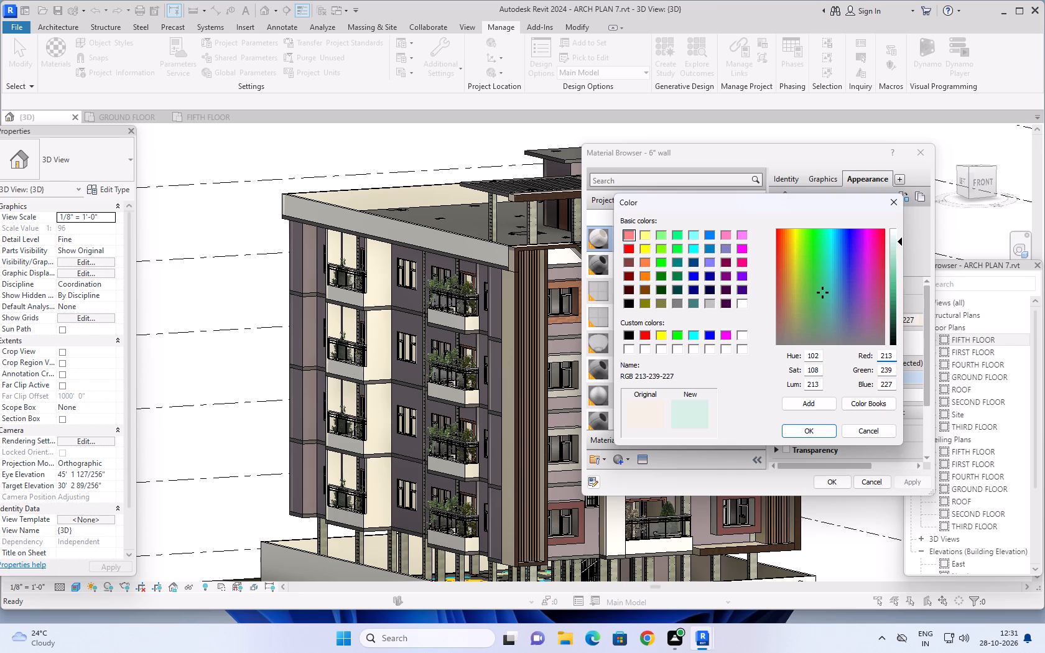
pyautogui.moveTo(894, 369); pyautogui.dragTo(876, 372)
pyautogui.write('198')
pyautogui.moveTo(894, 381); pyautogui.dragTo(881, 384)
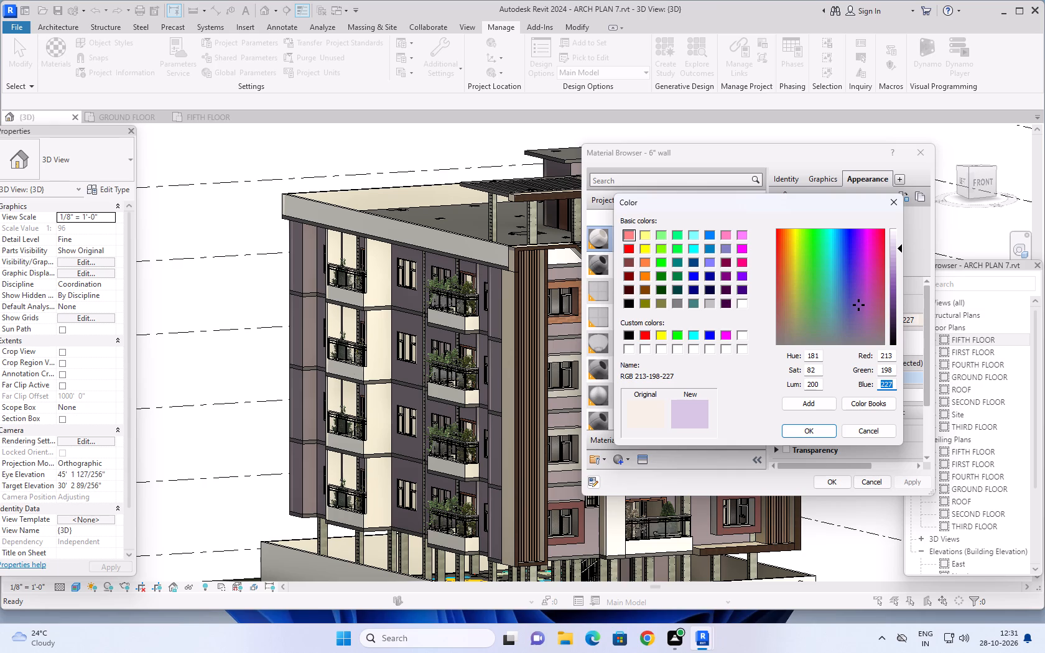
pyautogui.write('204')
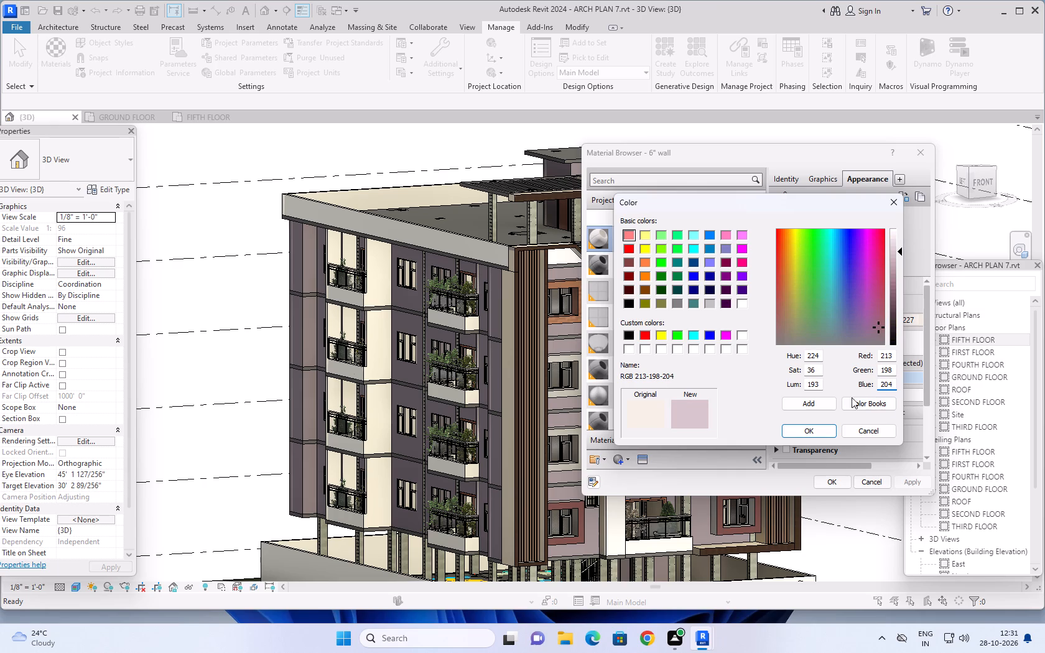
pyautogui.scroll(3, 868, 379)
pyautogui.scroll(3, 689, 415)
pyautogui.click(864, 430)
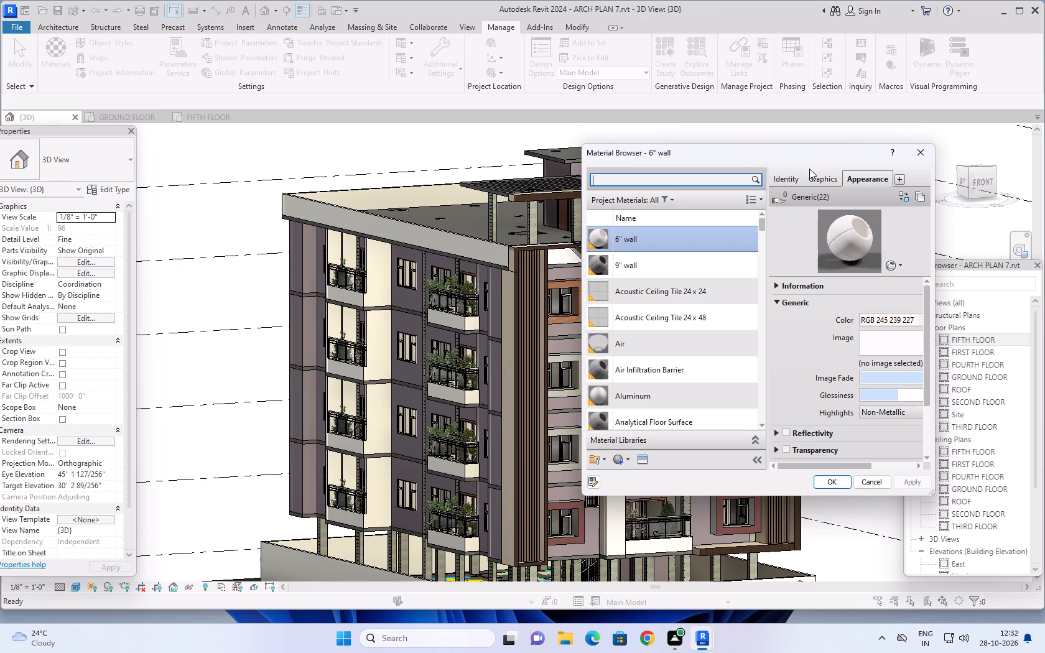
# Review the 6" wall material's graphics and appearance settings, look through the project materials list, and close the Material Browser.
pyautogui.click(822, 180)
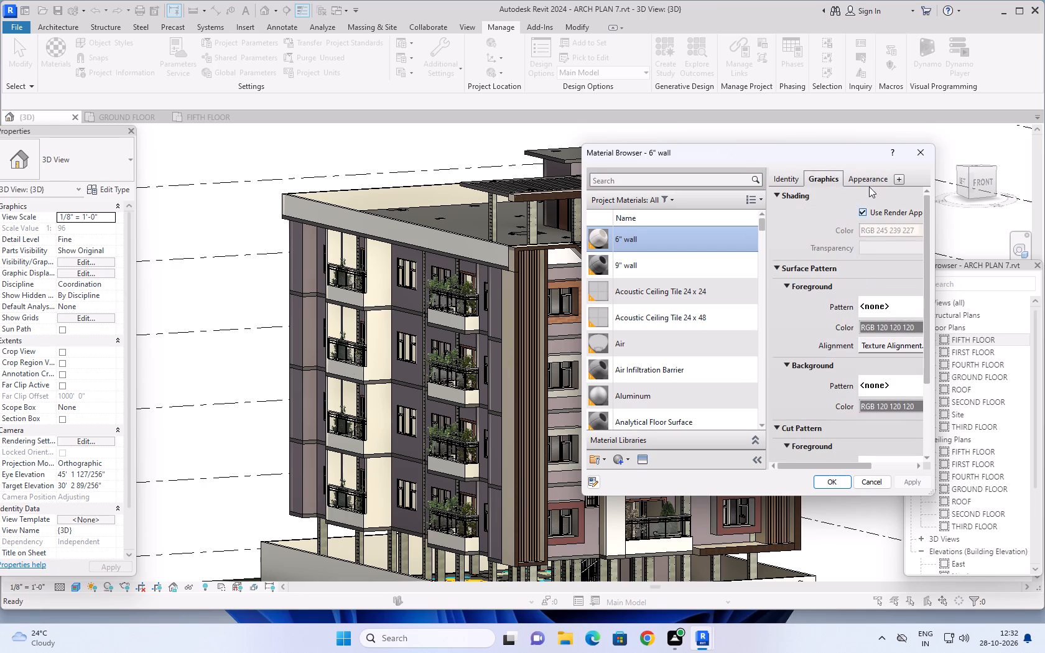
pyautogui.click(870, 177)
pyautogui.click(811, 178)
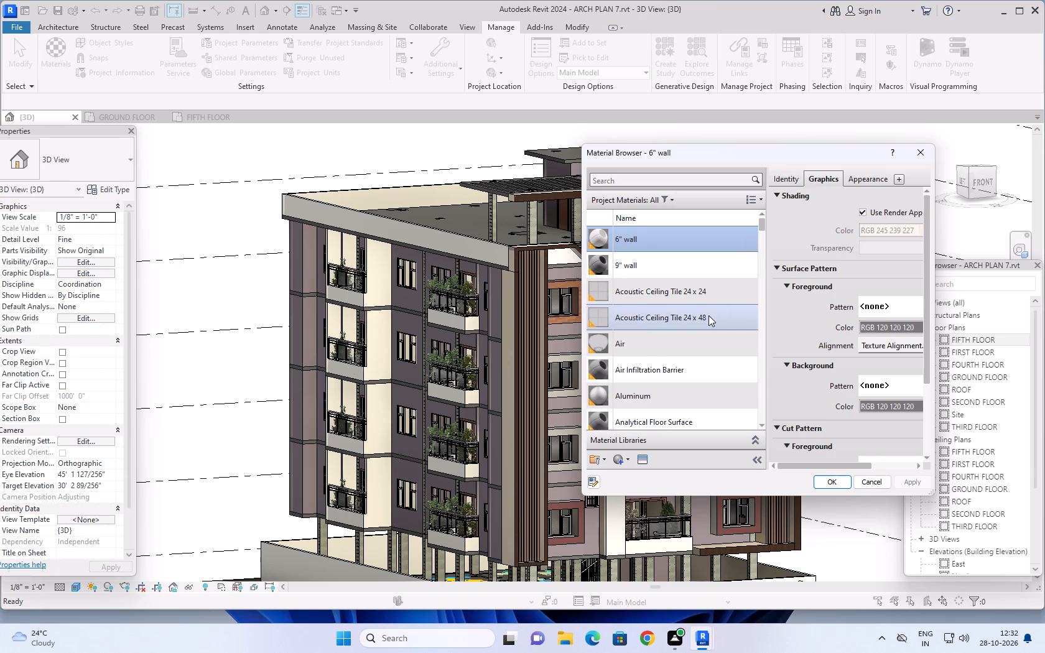
pyautogui.scroll(-15, 708, 315)
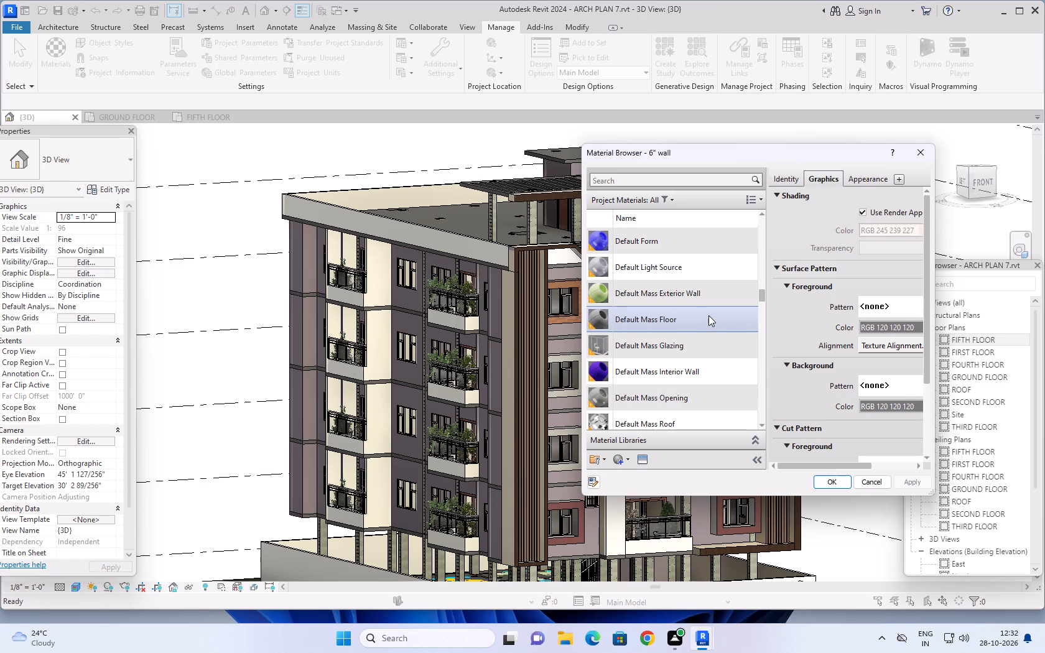
pyautogui.scroll(-5, 731, 335)
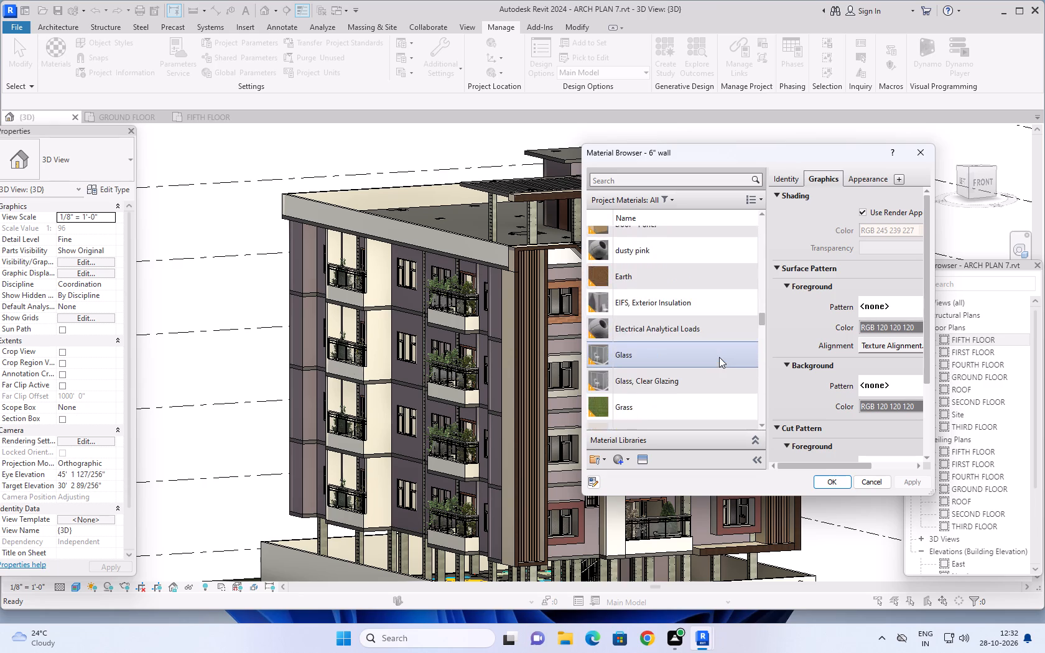
pyautogui.scroll(-18, 719, 357)
pyautogui.scroll(-3, 715, 347)
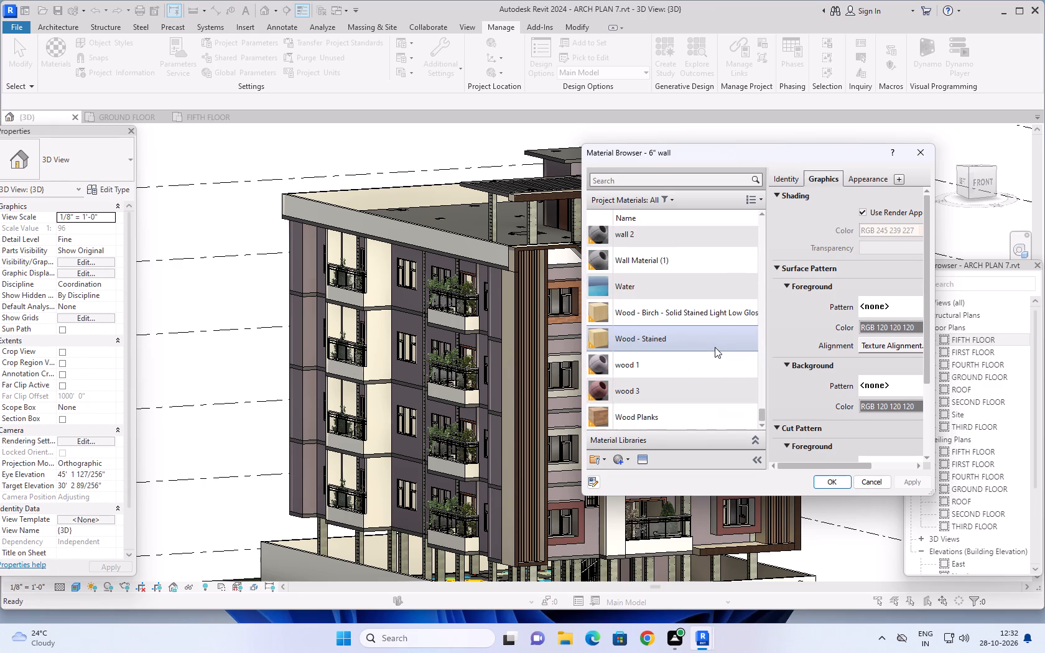
pyautogui.scroll(-3, 715, 347)
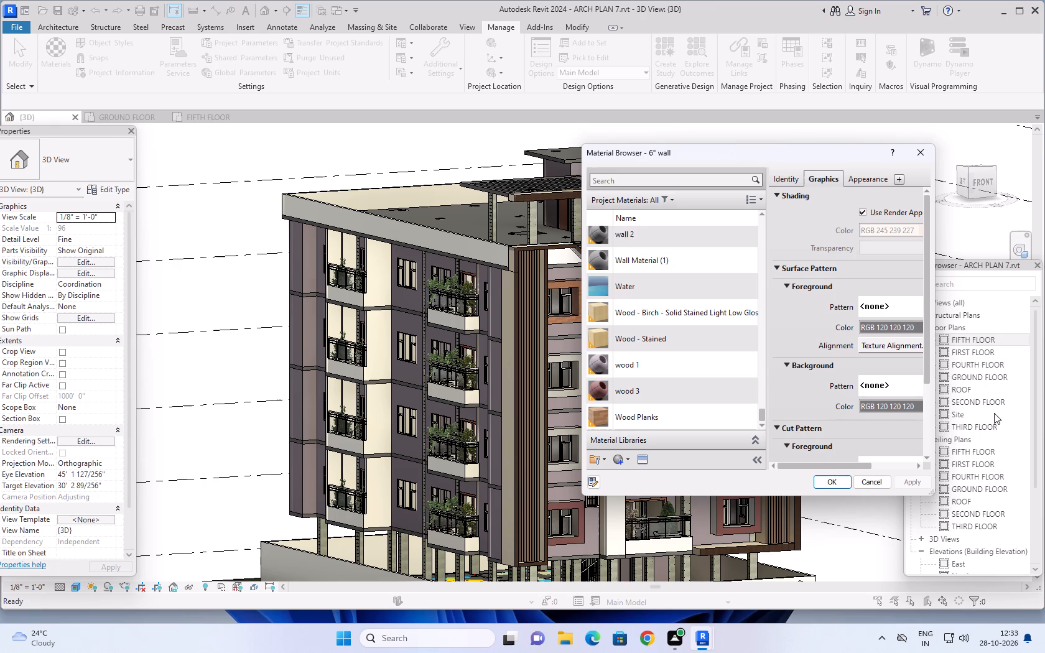
pyautogui.scroll(2, 907, 322)
pyautogui.click(916, 151)
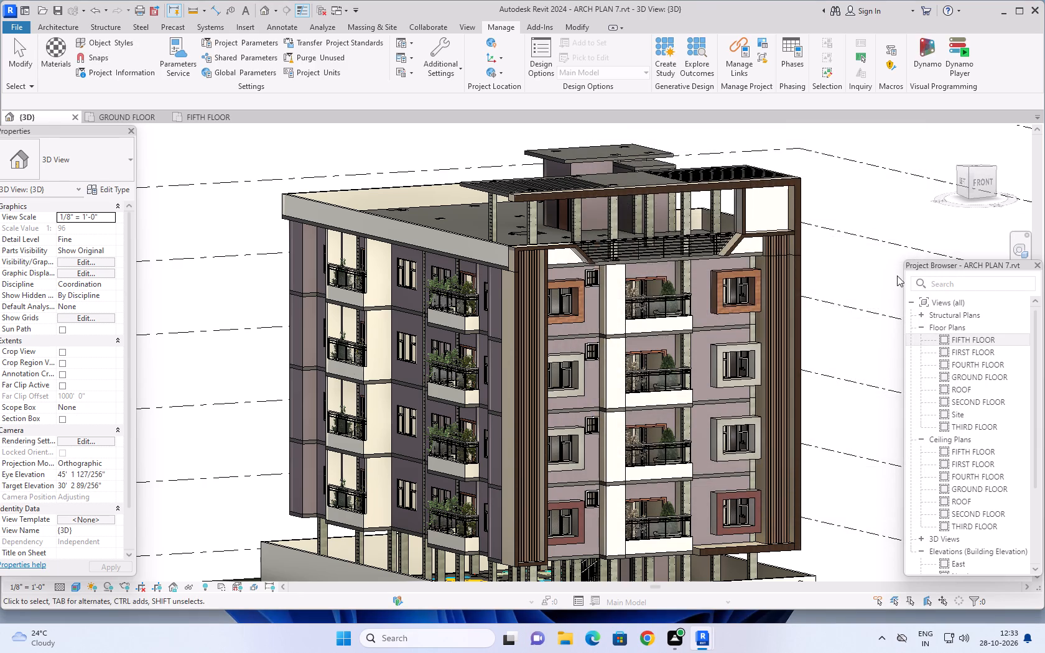
# Paint the front facade's white balcony parapet, second from the top, with the grey material.
pyautogui.moveTo(861, 262); pyautogui.dragTo(832, 196, button='middle')
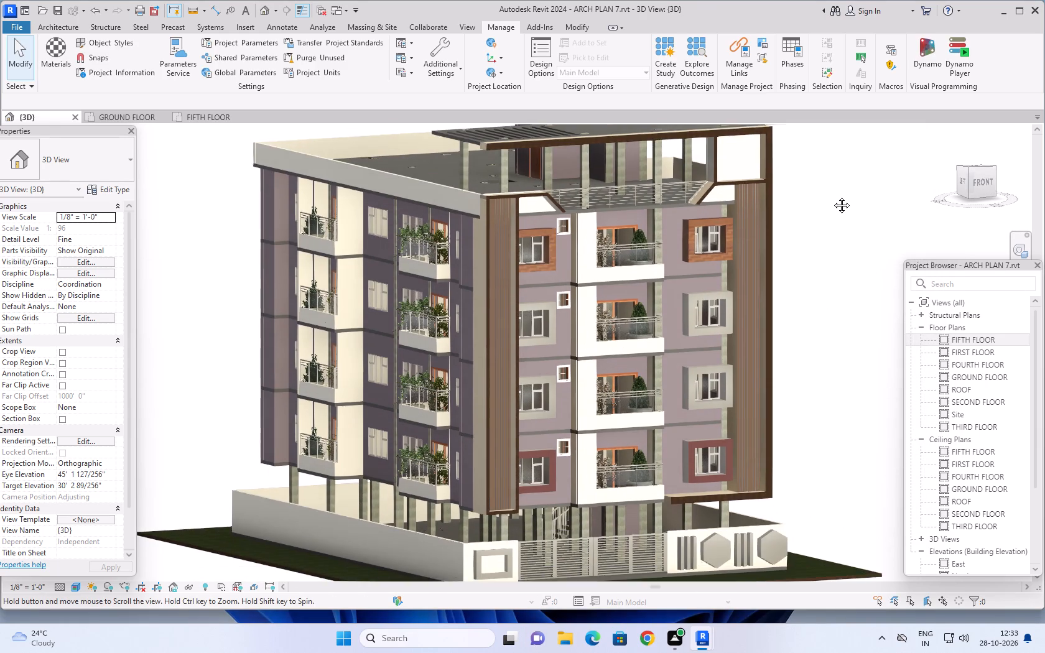
pyautogui.moveTo(832, 196); pyautogui.dragTo(838, 172, button='middle')
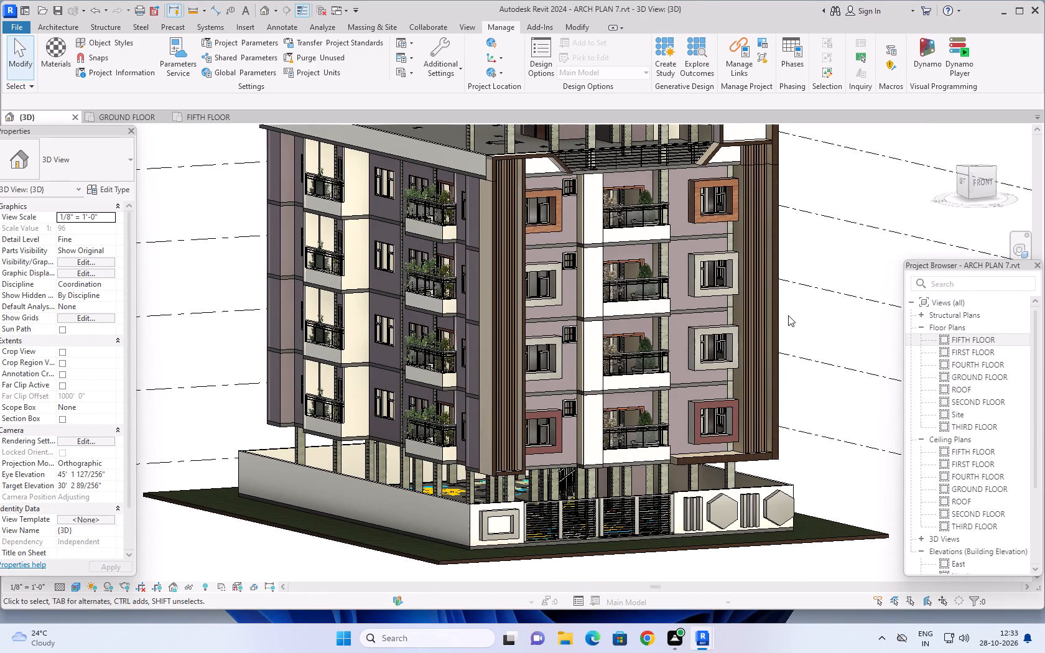
pyautogui.moveTo(822, 262); pyautogui.dragTo(823, 309, button='middle')
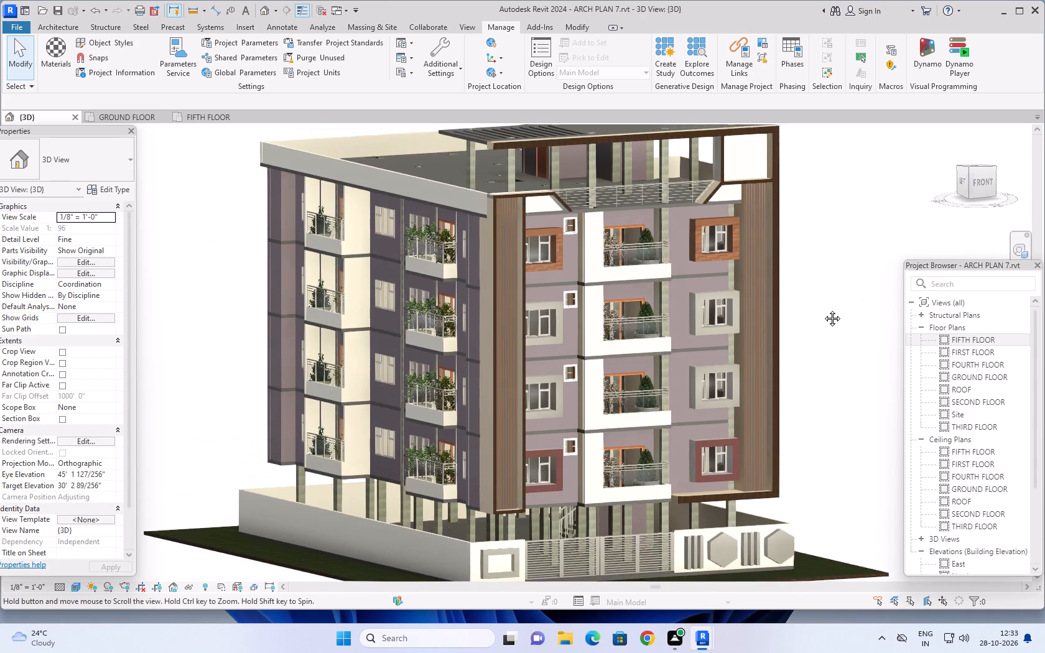
pyautogui.moveTo(823, 309); pyautogui.dragTo(822, 315, button='middle')
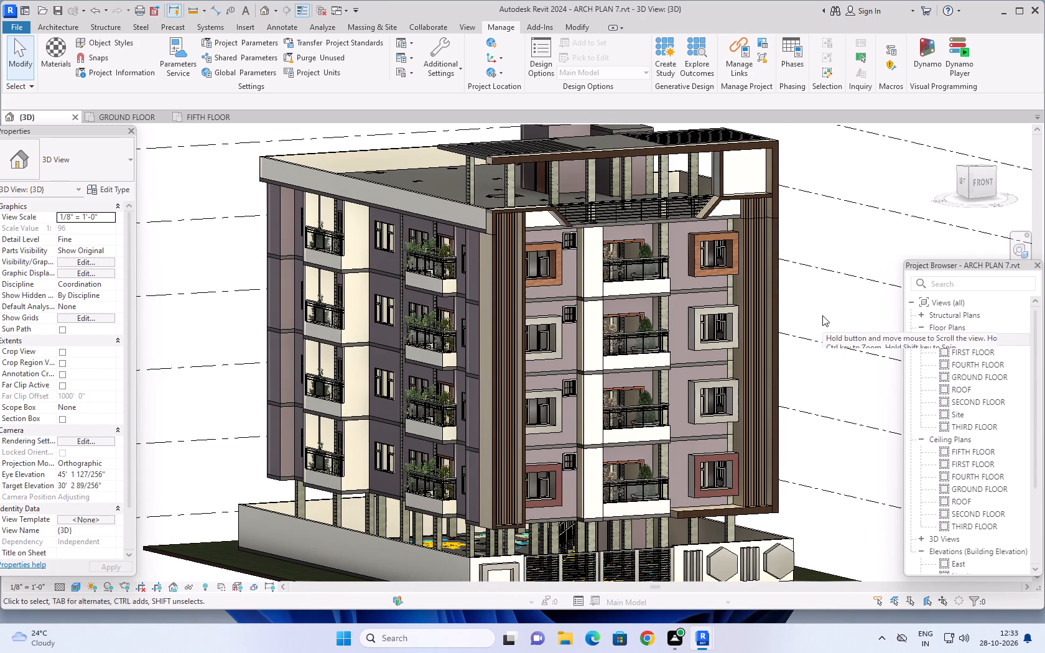
pyautogui.scroll(1, 822, 315)
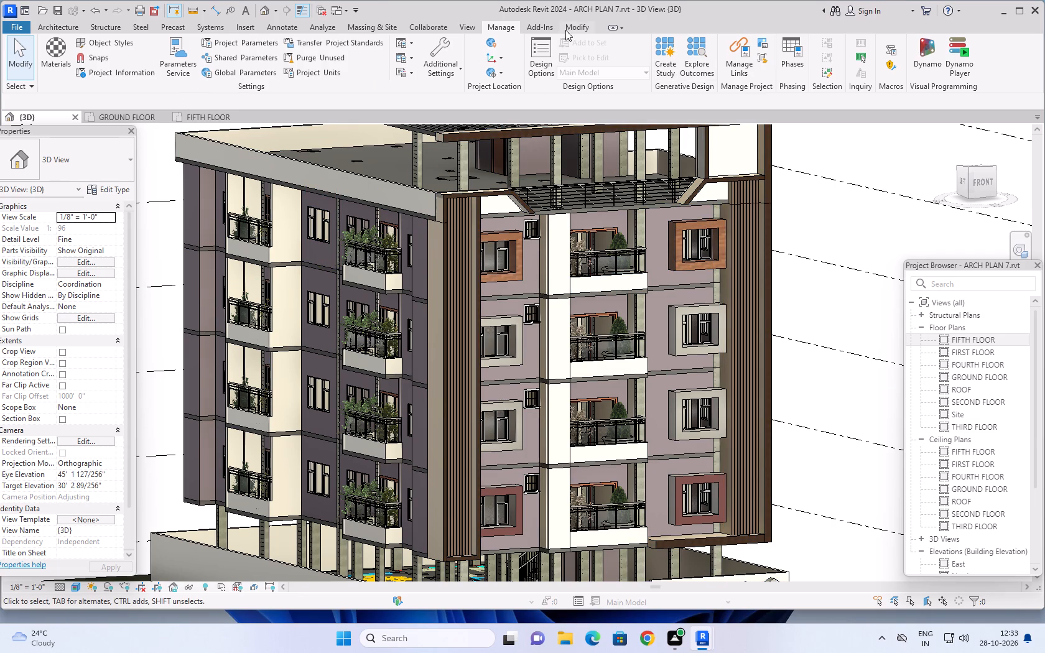
pyautogui.click(579, 22)
pyautogui.click(200, 55)
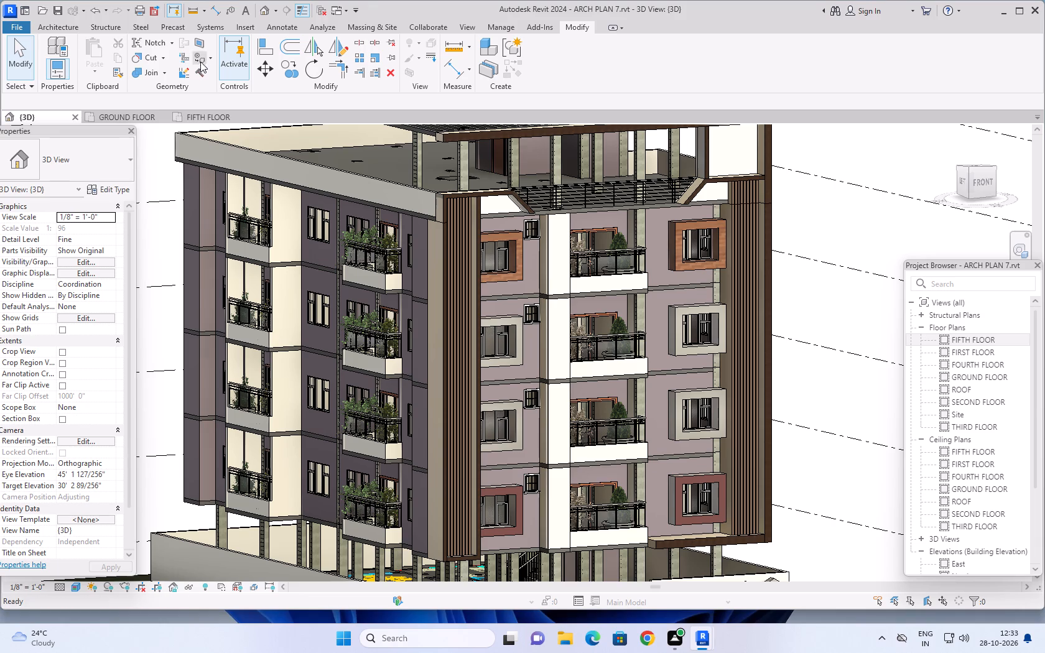
pyautogui.scroll(-2, 113, 159)
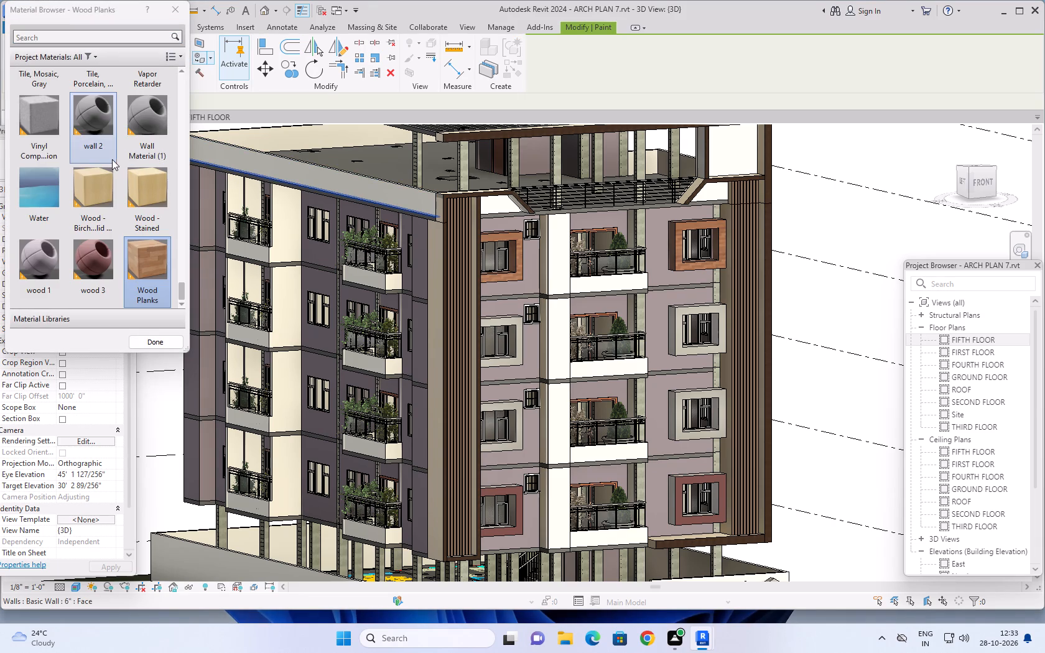
pyautogui.scroll(-3, 113, 162)
pyautogui.scroll(2, 114, 170)
pyautogui.scroll(-1, 114, 170)
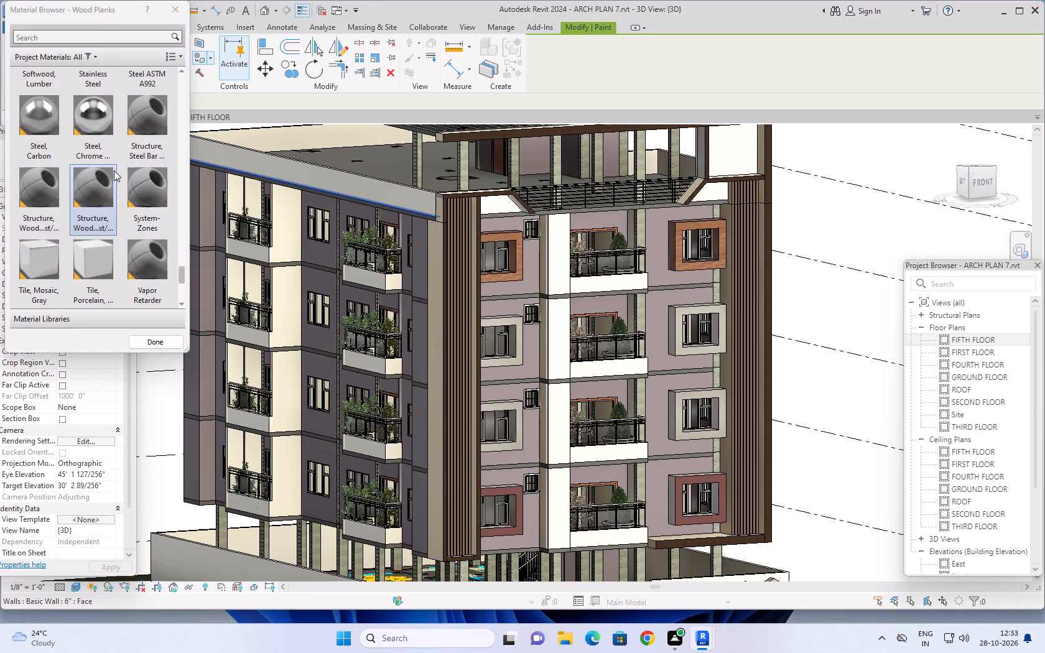
pyautogui.scroll(-2, 114, 170)
pyautogui.scroll(6, 114, 170)
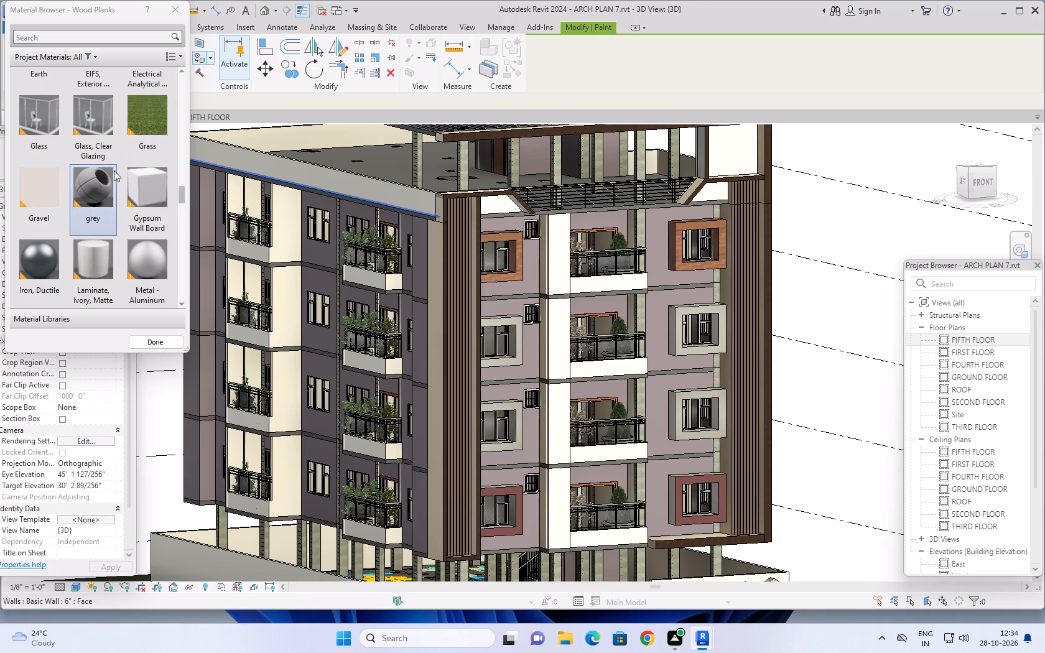
pyautogui.click(89, 190)
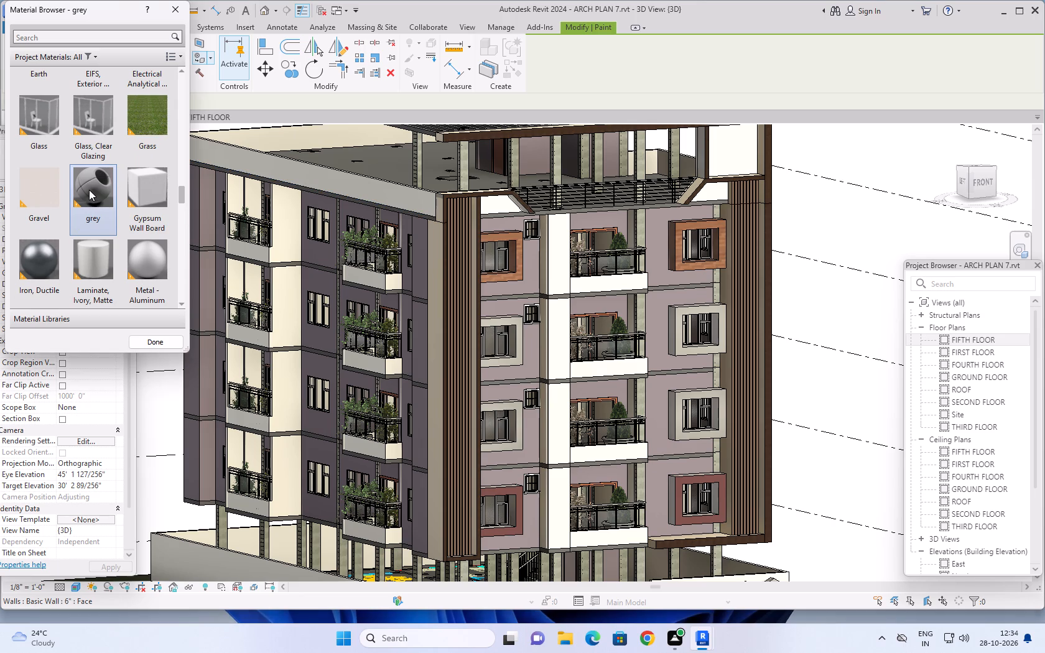
pyautogui.scroll(4, 546, 351)
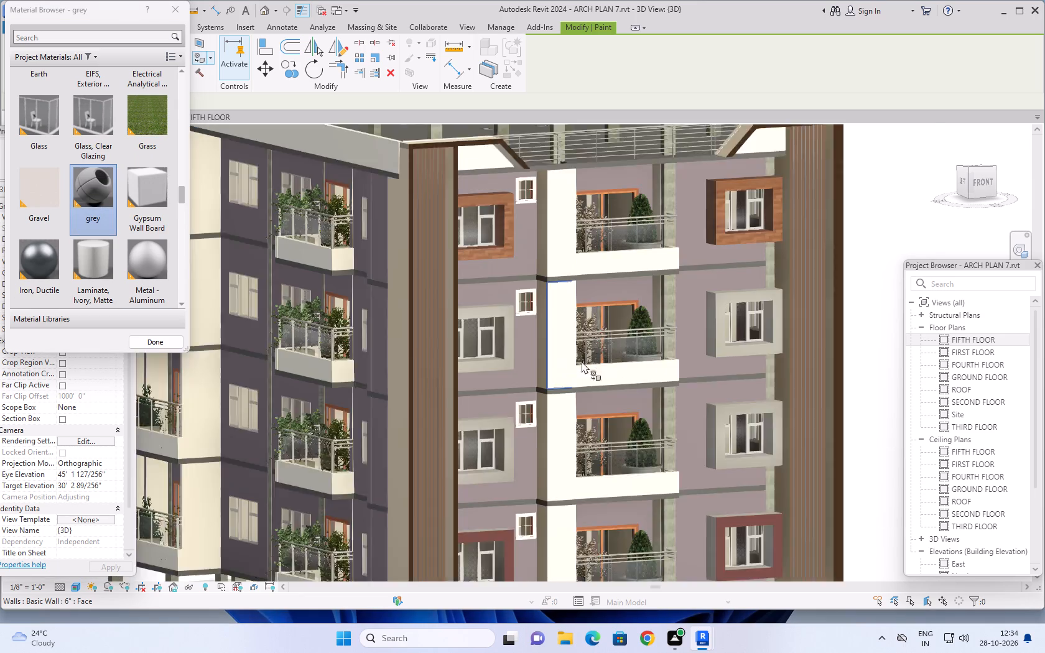
pyautogui.click(634, 379)
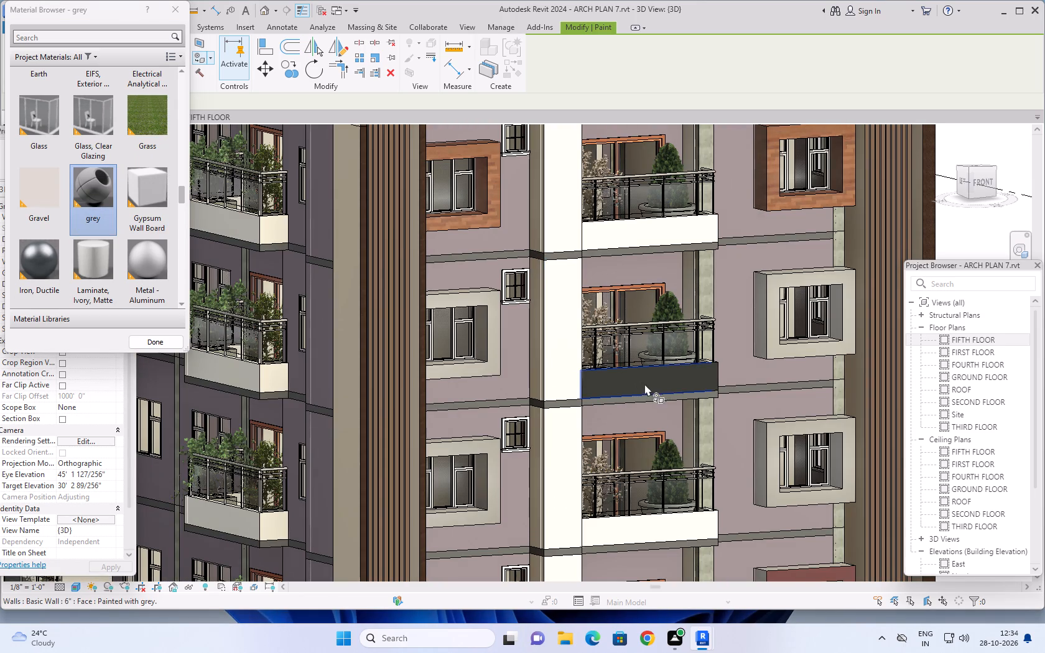
pyautogui.scroll(-4, 701, 379)
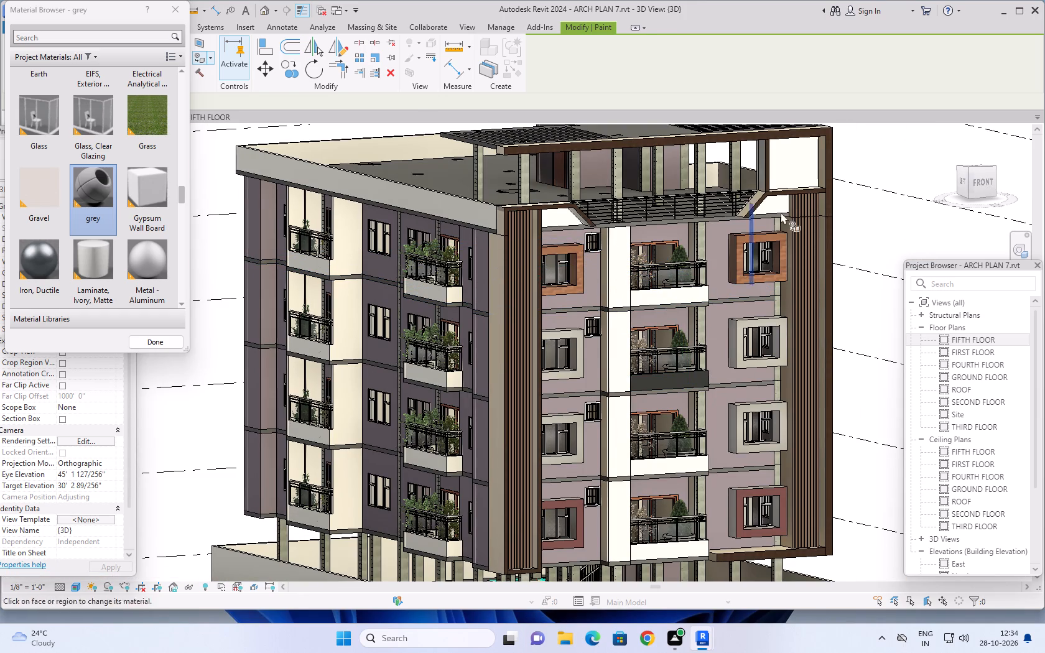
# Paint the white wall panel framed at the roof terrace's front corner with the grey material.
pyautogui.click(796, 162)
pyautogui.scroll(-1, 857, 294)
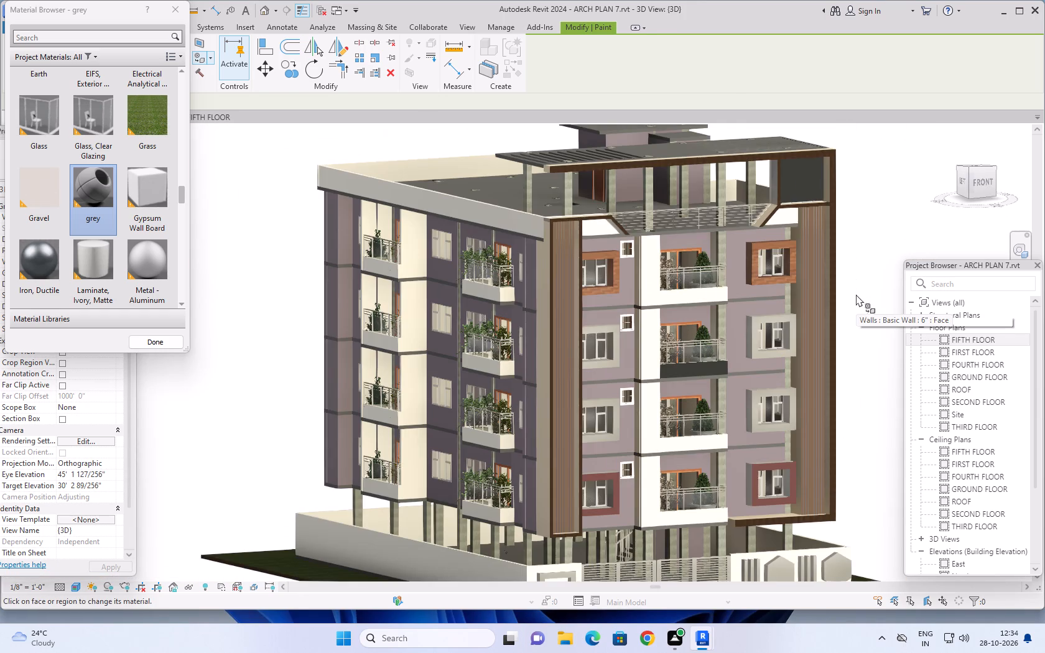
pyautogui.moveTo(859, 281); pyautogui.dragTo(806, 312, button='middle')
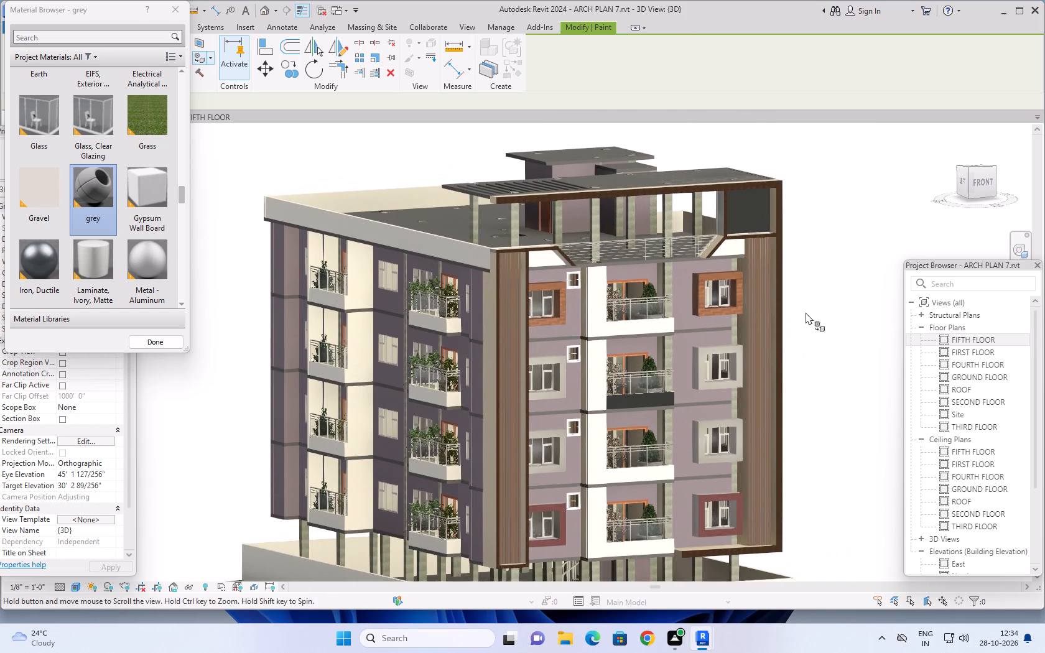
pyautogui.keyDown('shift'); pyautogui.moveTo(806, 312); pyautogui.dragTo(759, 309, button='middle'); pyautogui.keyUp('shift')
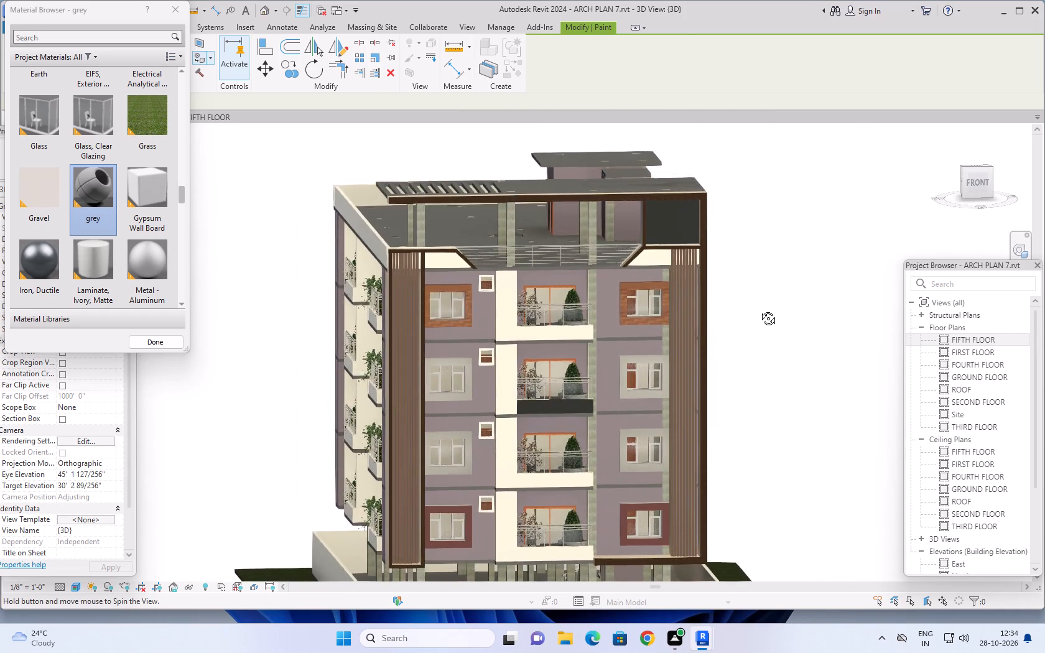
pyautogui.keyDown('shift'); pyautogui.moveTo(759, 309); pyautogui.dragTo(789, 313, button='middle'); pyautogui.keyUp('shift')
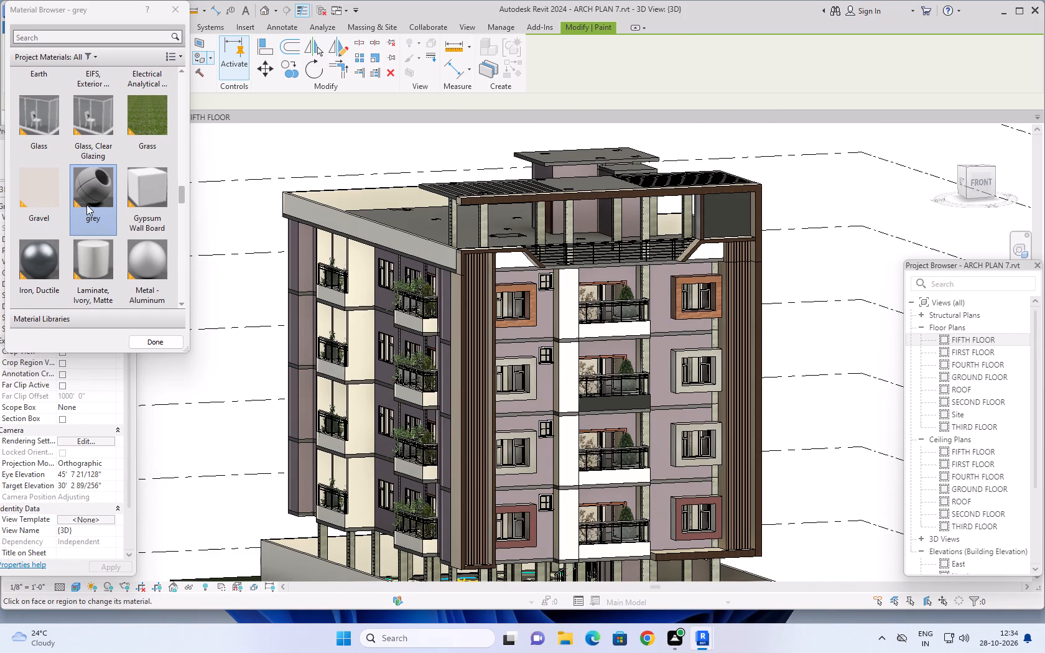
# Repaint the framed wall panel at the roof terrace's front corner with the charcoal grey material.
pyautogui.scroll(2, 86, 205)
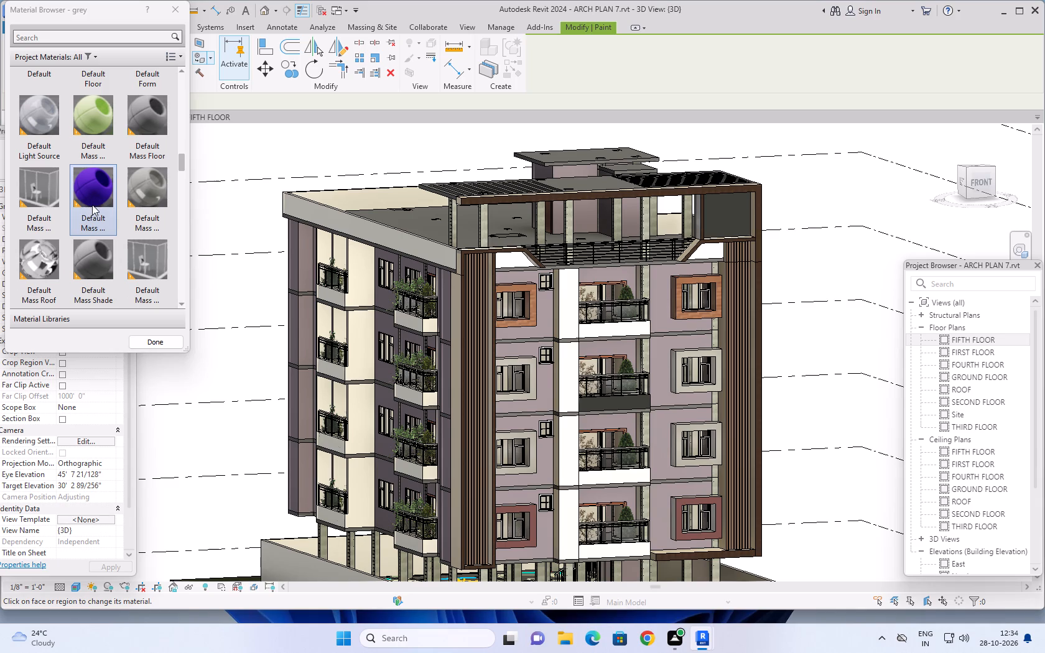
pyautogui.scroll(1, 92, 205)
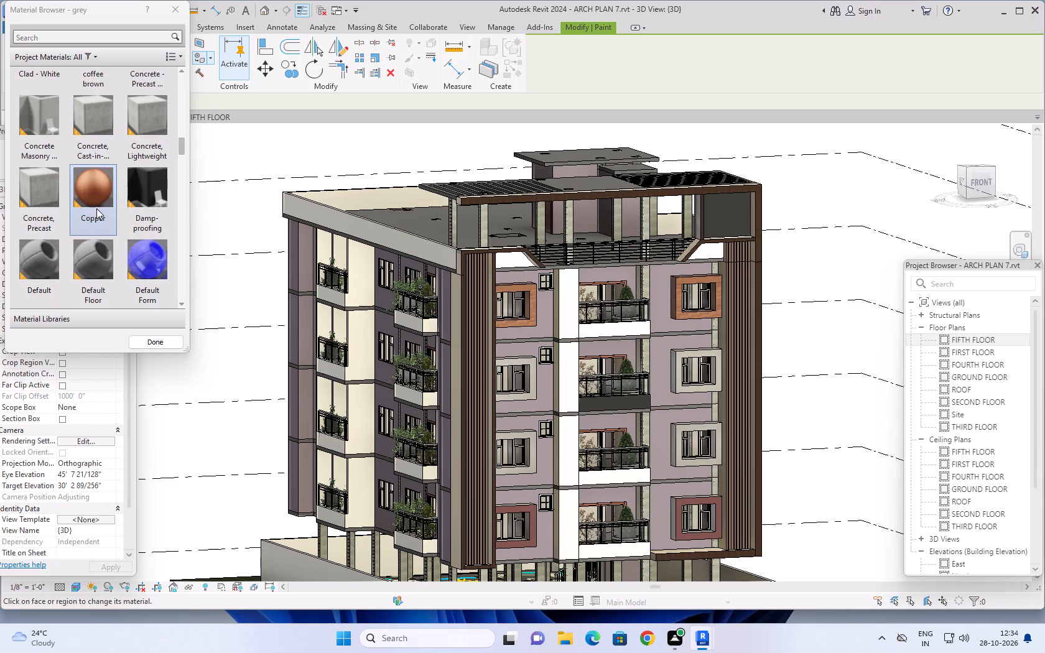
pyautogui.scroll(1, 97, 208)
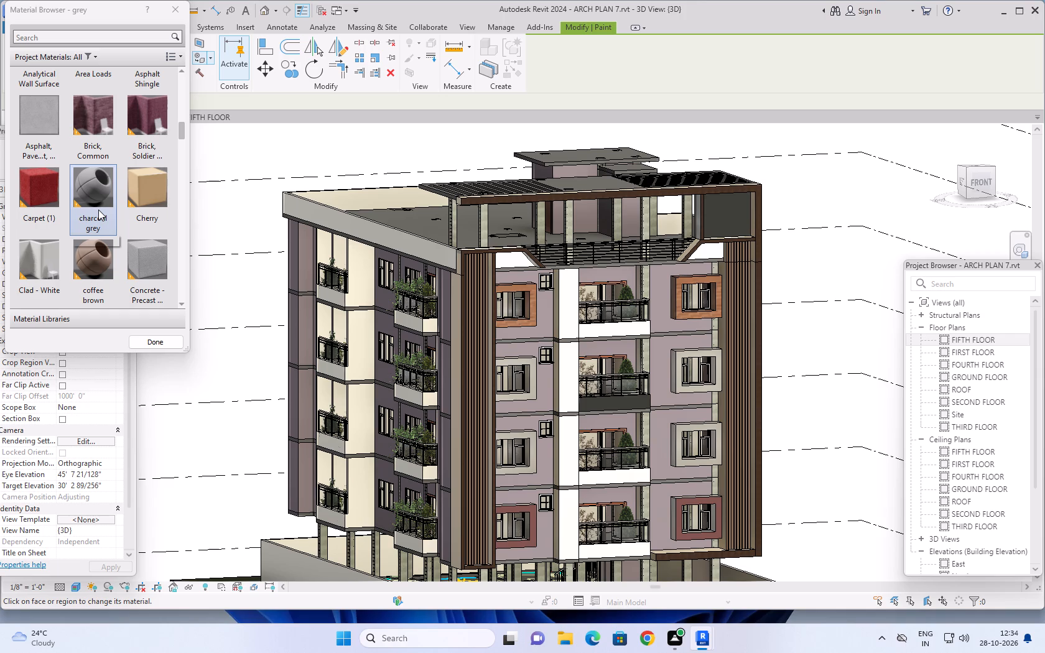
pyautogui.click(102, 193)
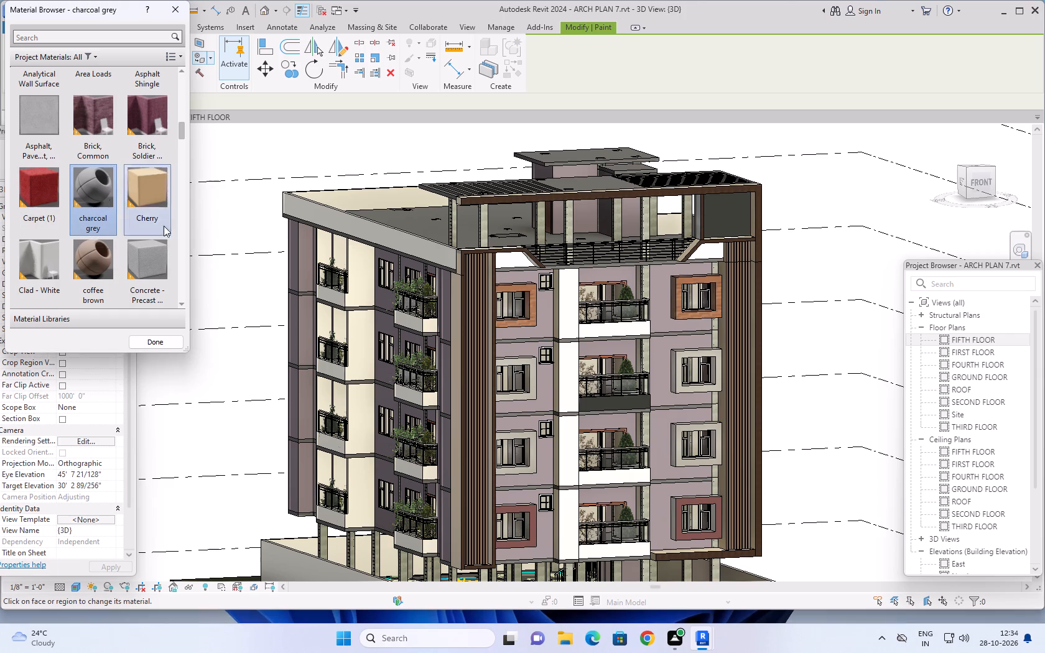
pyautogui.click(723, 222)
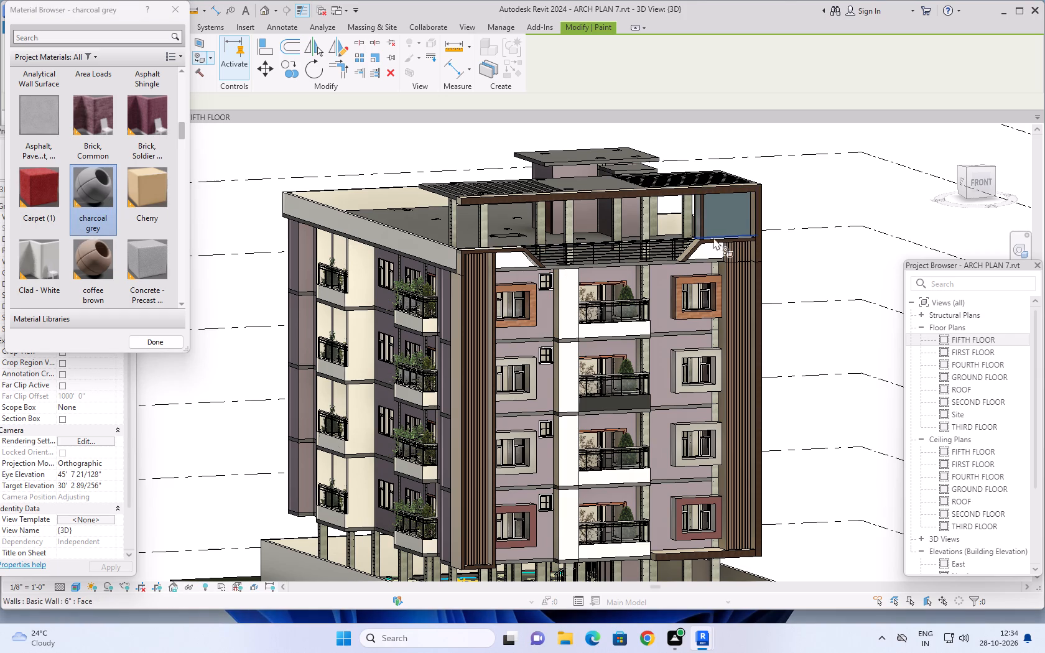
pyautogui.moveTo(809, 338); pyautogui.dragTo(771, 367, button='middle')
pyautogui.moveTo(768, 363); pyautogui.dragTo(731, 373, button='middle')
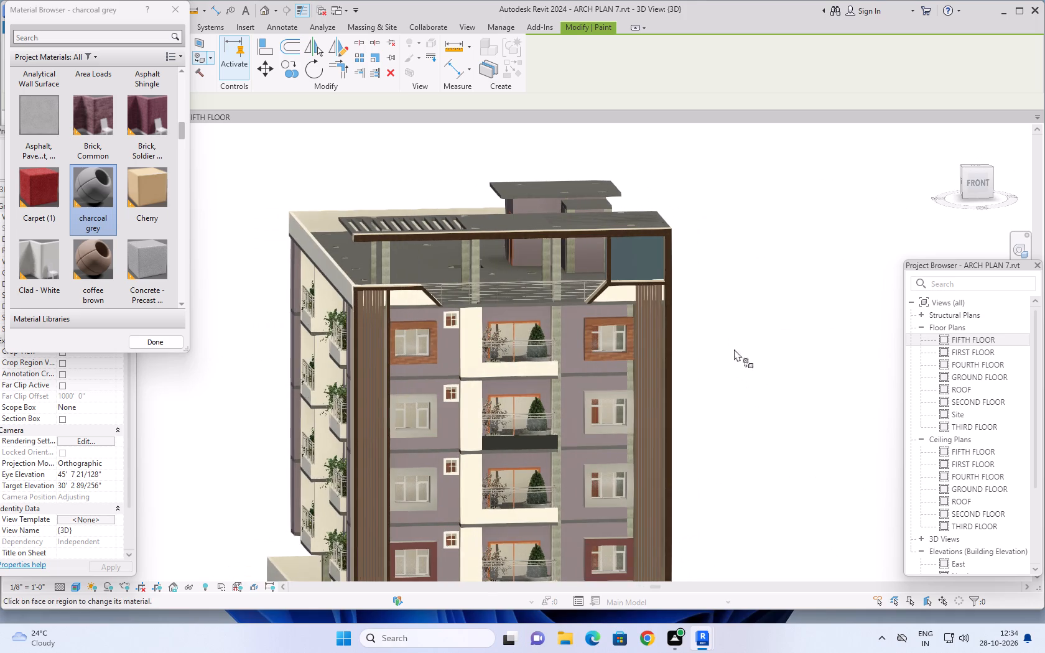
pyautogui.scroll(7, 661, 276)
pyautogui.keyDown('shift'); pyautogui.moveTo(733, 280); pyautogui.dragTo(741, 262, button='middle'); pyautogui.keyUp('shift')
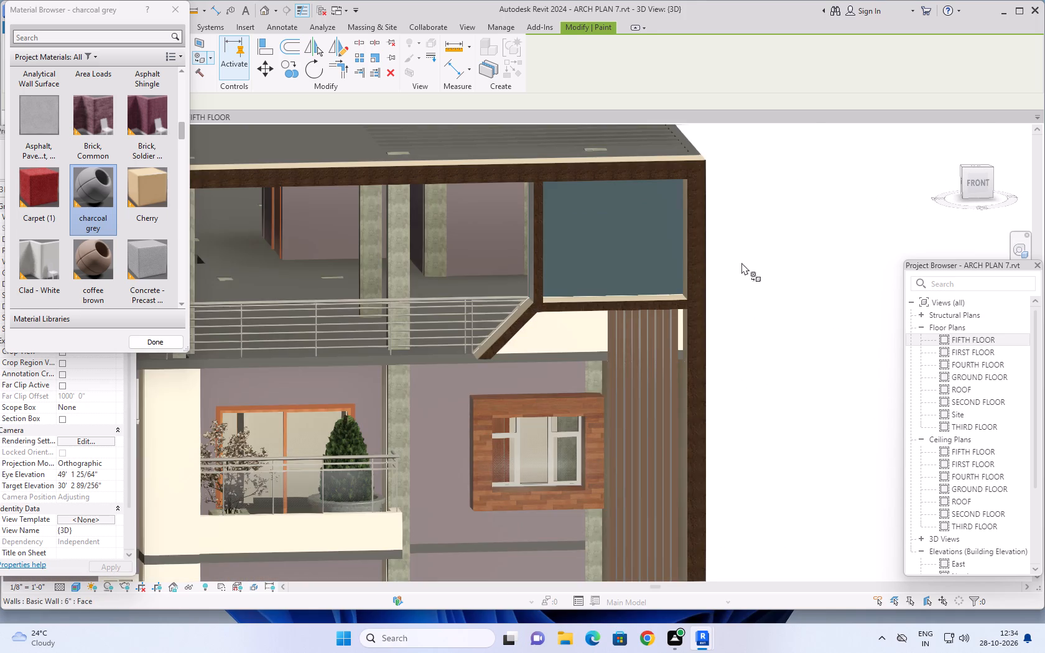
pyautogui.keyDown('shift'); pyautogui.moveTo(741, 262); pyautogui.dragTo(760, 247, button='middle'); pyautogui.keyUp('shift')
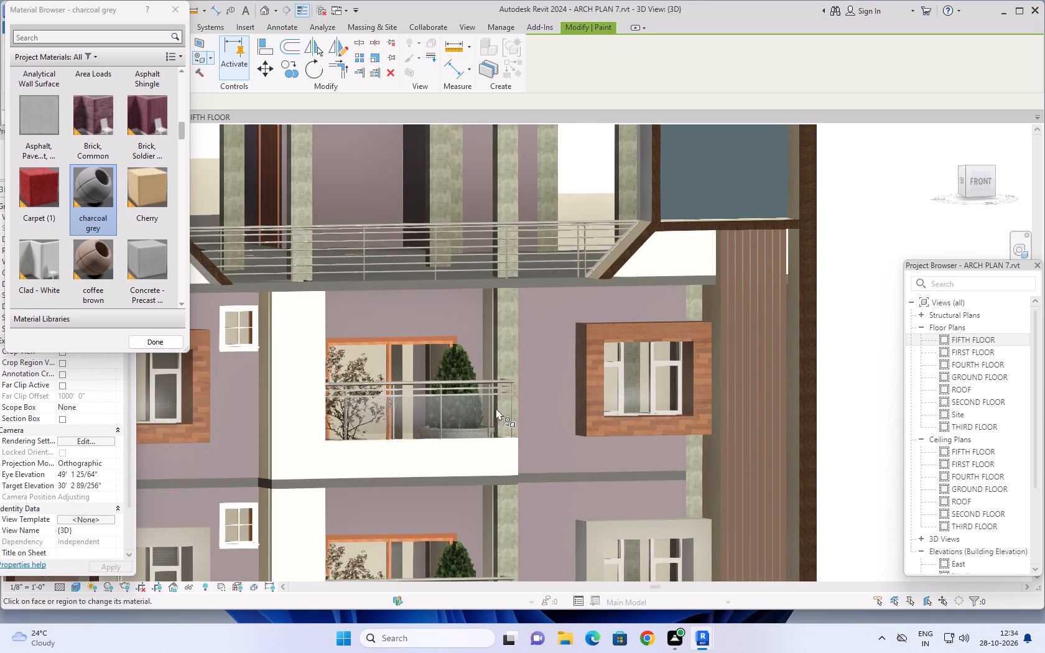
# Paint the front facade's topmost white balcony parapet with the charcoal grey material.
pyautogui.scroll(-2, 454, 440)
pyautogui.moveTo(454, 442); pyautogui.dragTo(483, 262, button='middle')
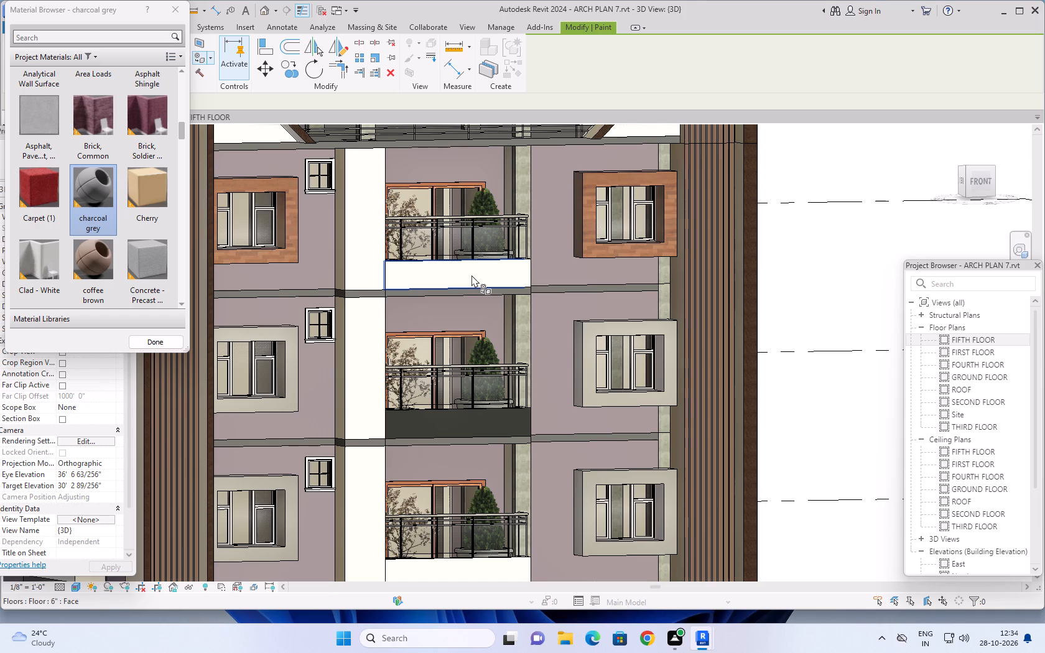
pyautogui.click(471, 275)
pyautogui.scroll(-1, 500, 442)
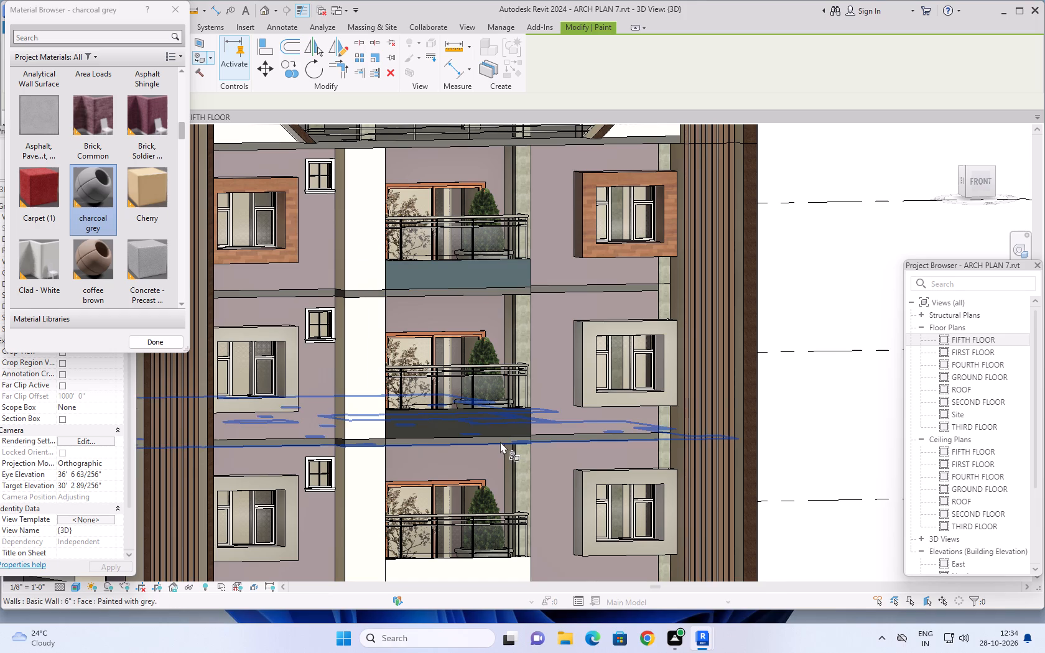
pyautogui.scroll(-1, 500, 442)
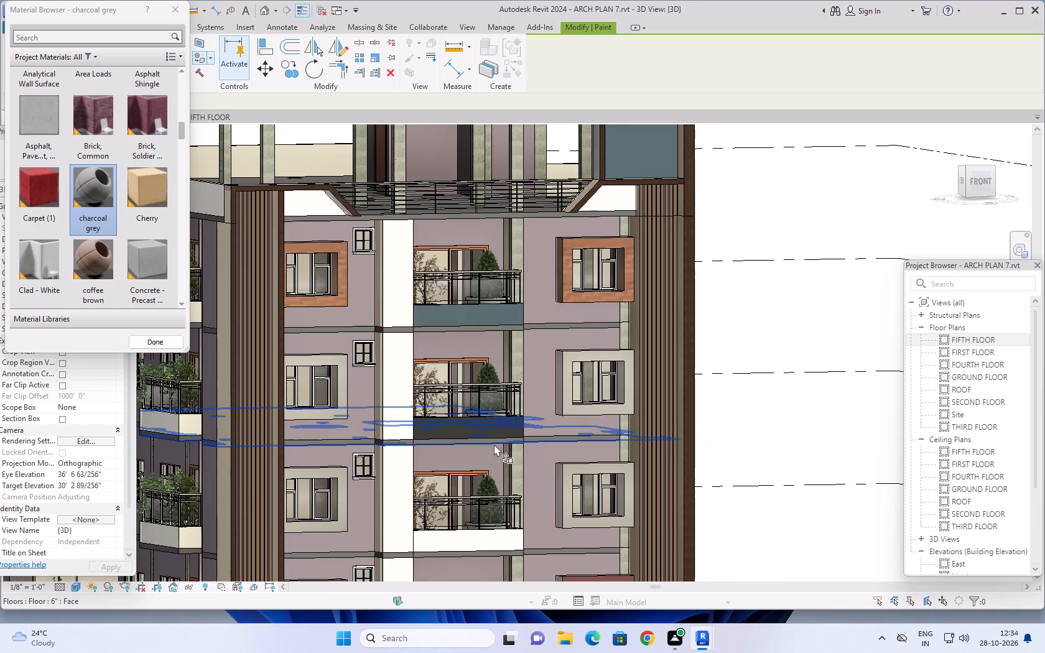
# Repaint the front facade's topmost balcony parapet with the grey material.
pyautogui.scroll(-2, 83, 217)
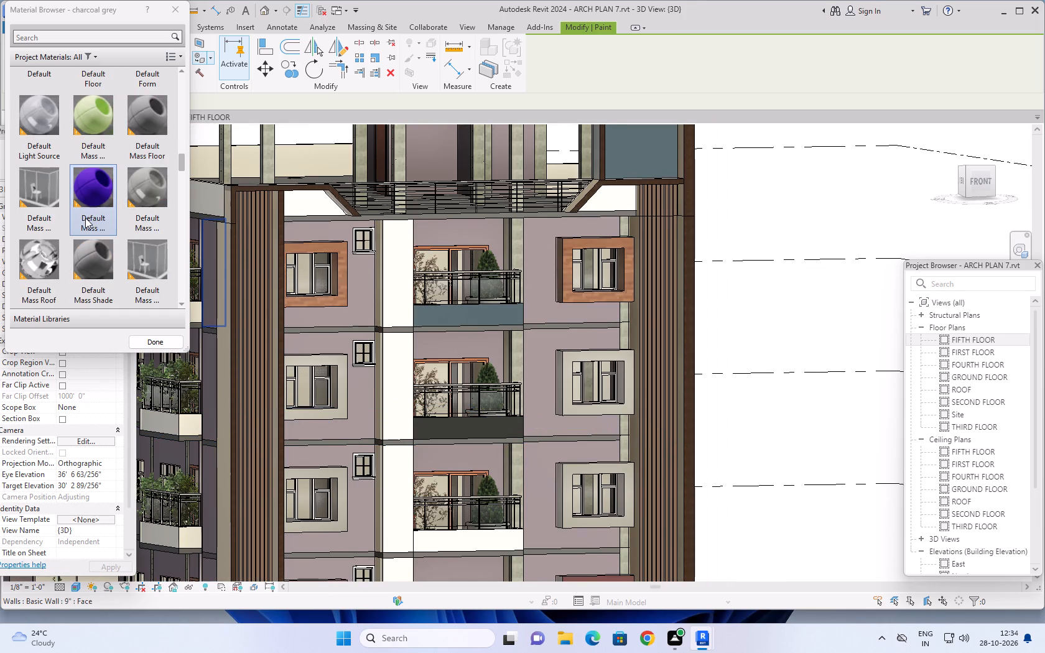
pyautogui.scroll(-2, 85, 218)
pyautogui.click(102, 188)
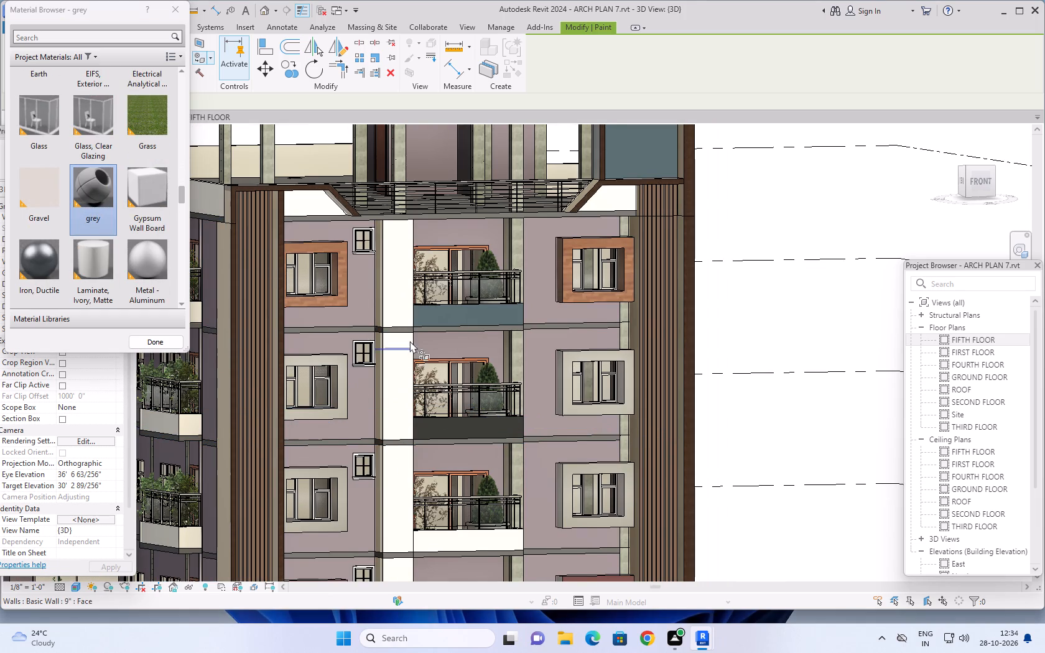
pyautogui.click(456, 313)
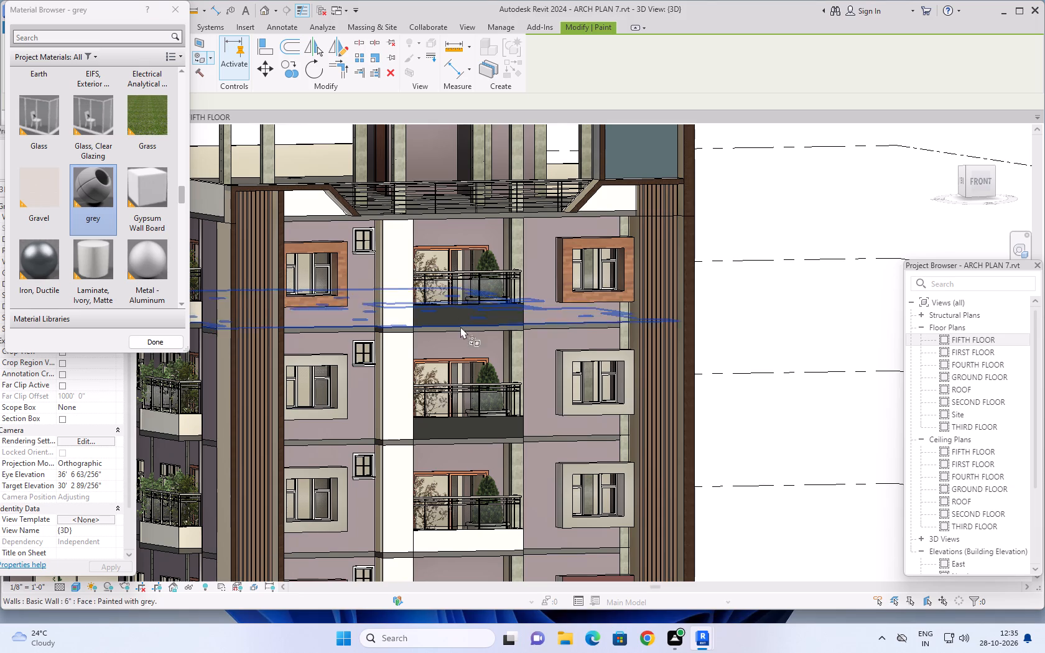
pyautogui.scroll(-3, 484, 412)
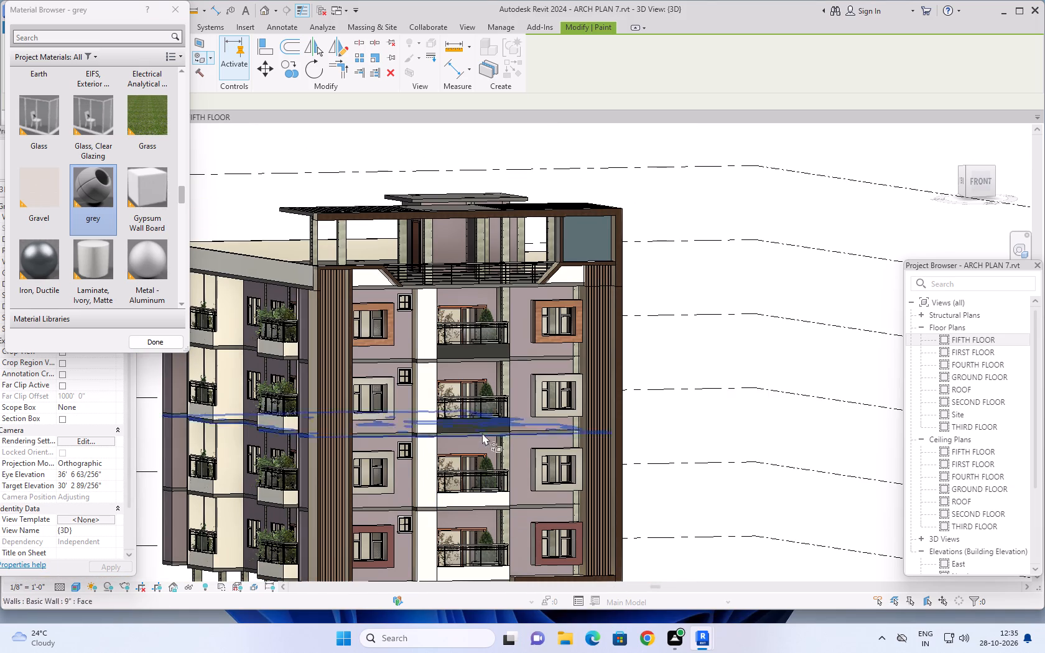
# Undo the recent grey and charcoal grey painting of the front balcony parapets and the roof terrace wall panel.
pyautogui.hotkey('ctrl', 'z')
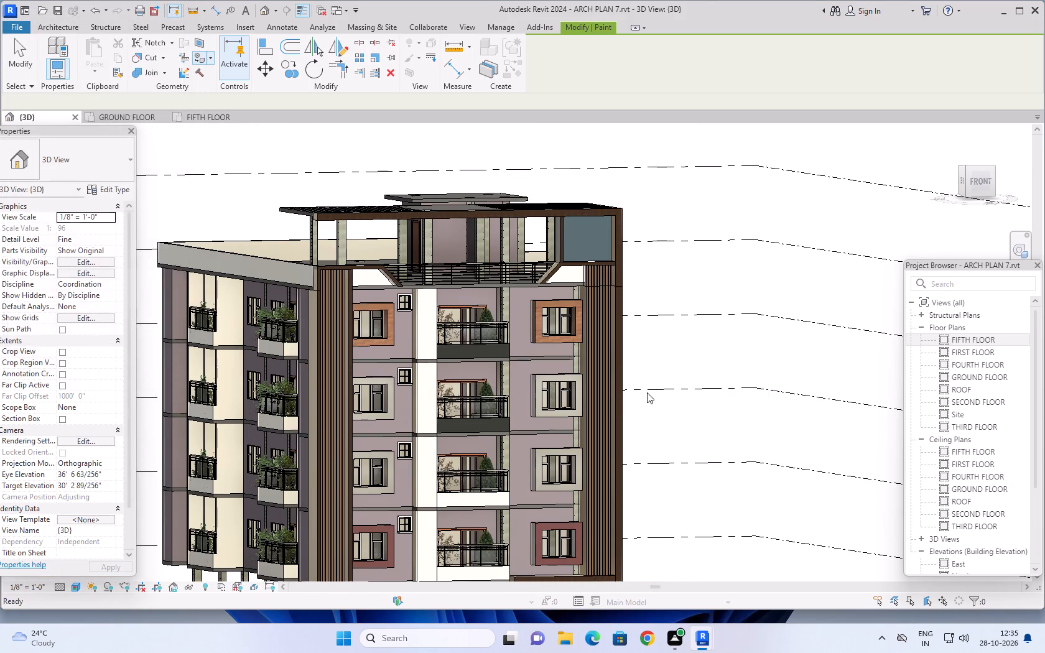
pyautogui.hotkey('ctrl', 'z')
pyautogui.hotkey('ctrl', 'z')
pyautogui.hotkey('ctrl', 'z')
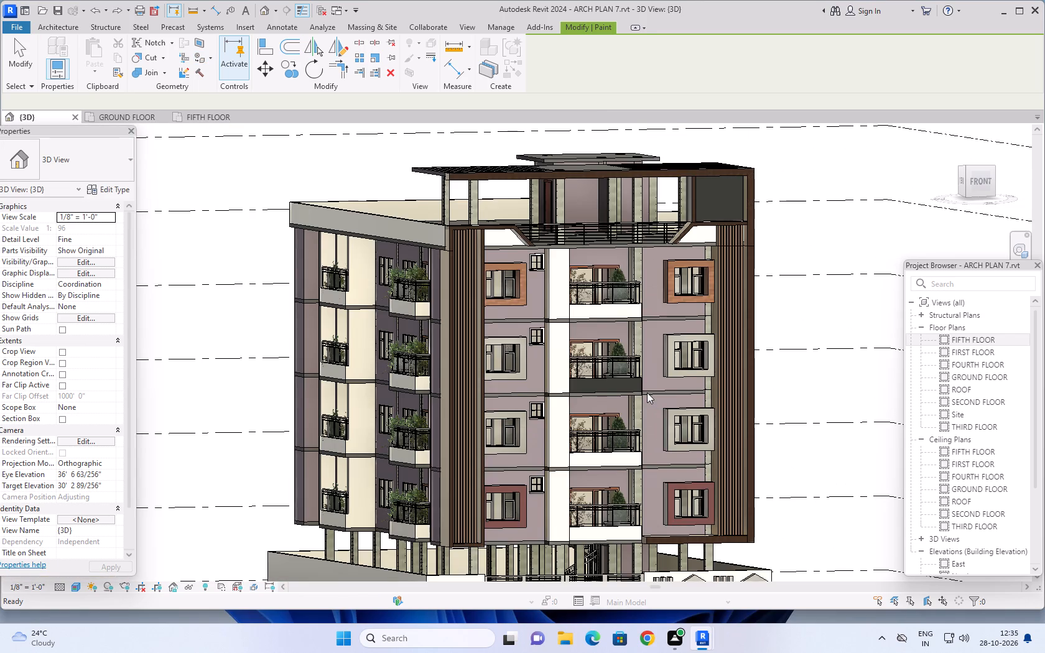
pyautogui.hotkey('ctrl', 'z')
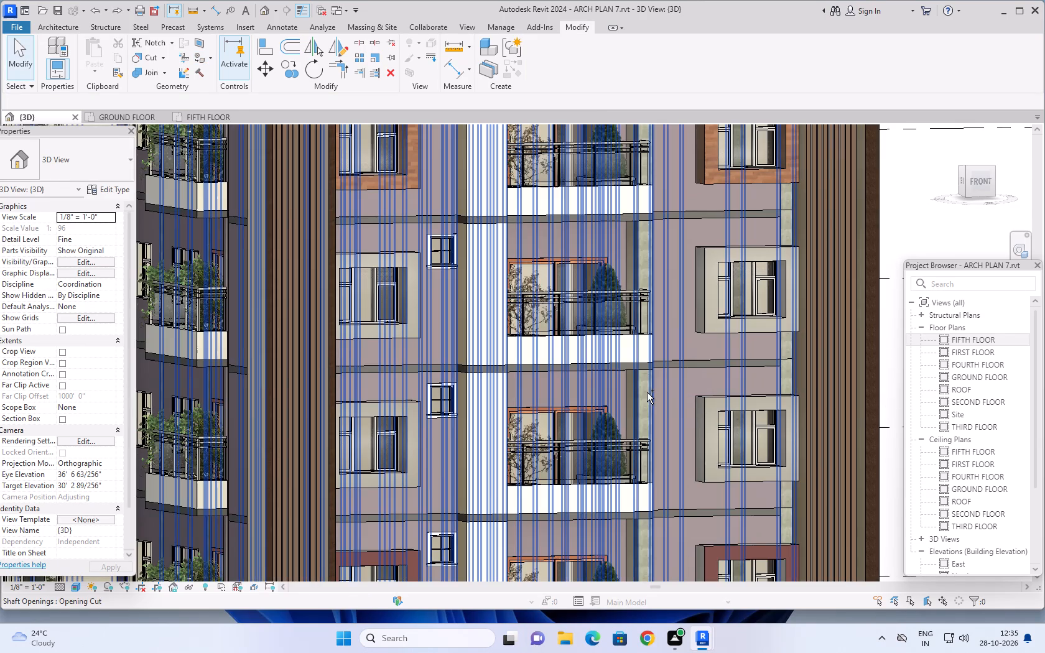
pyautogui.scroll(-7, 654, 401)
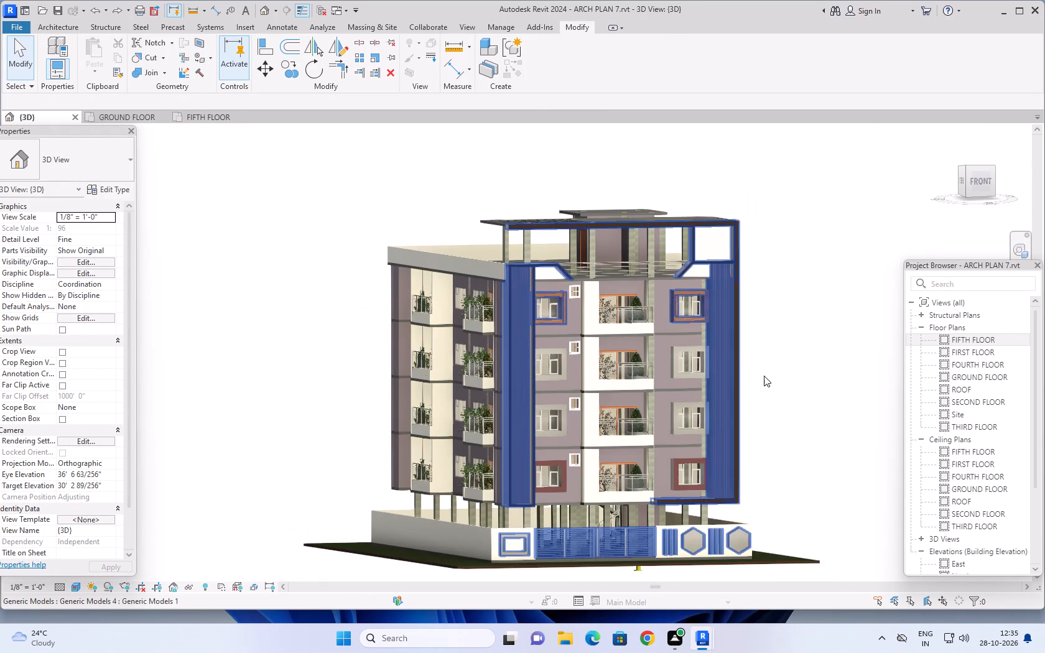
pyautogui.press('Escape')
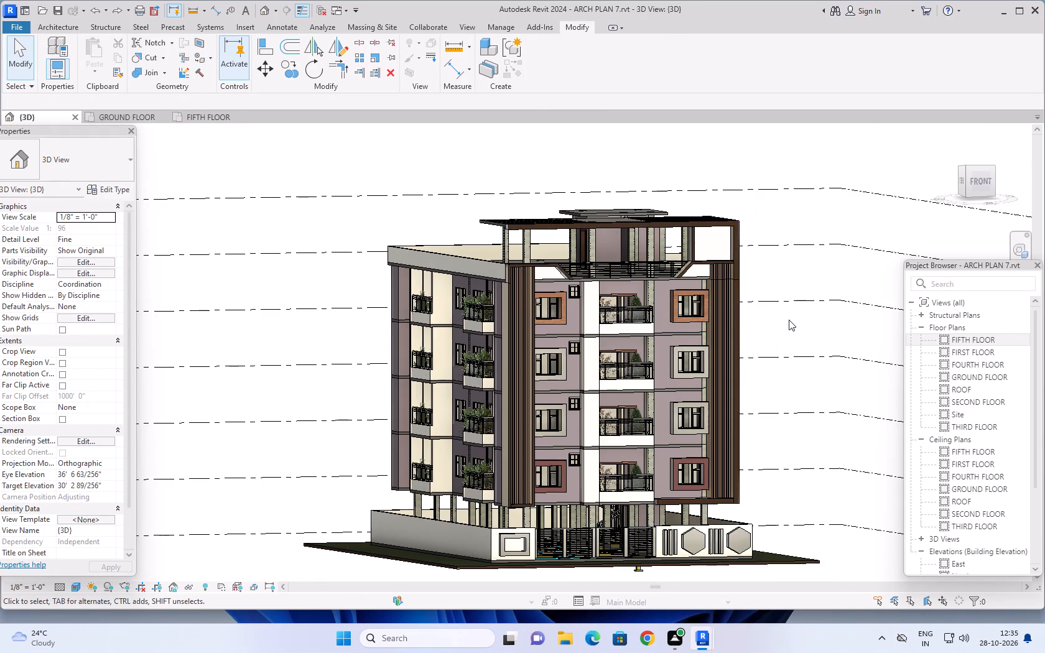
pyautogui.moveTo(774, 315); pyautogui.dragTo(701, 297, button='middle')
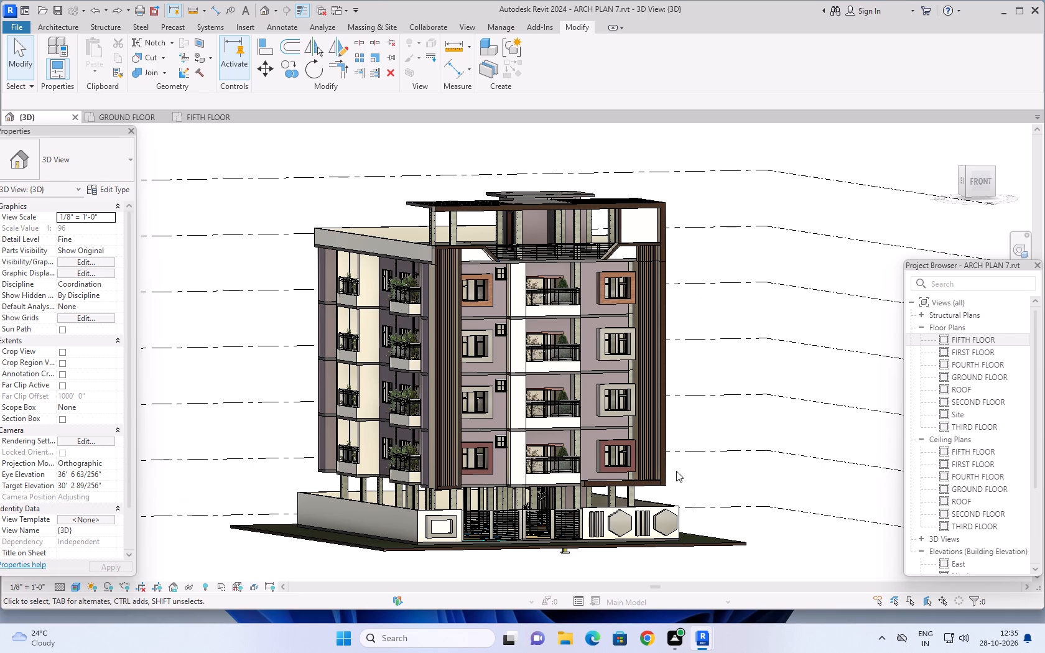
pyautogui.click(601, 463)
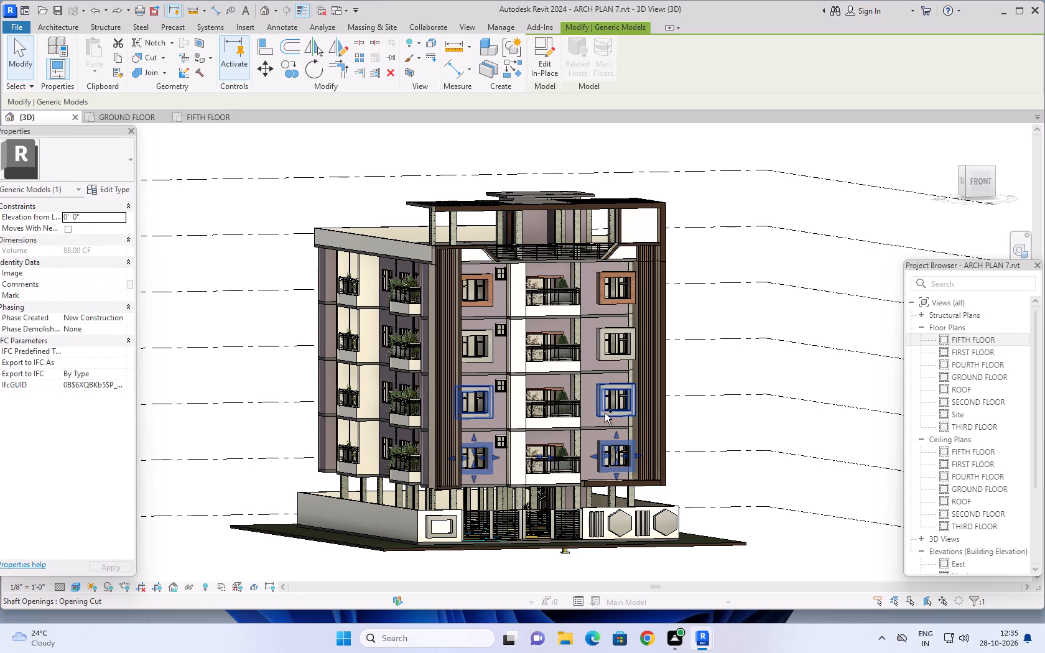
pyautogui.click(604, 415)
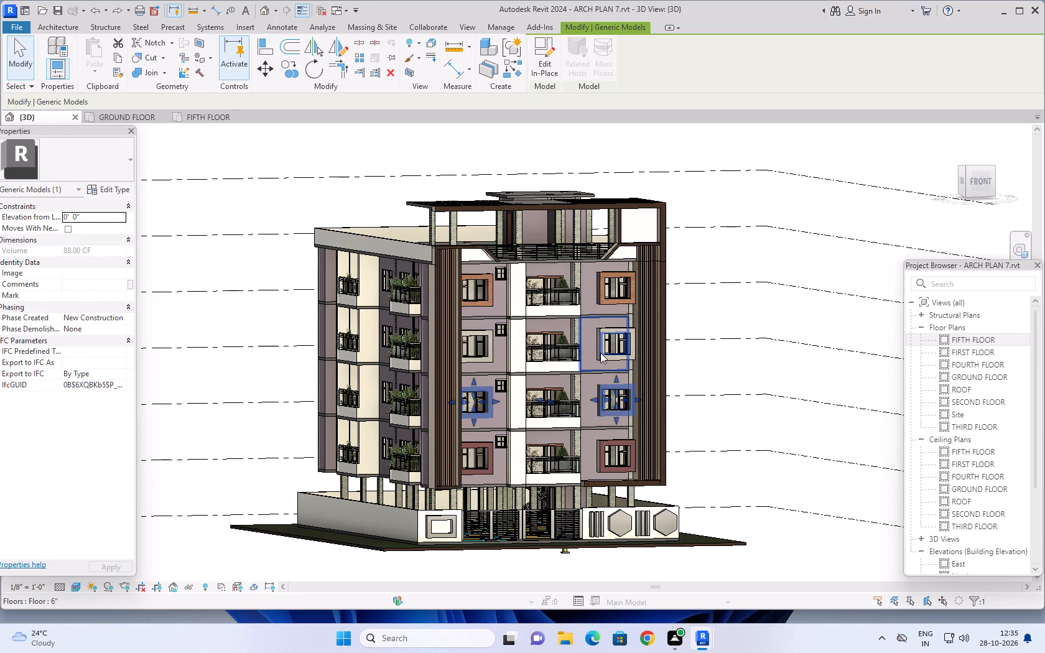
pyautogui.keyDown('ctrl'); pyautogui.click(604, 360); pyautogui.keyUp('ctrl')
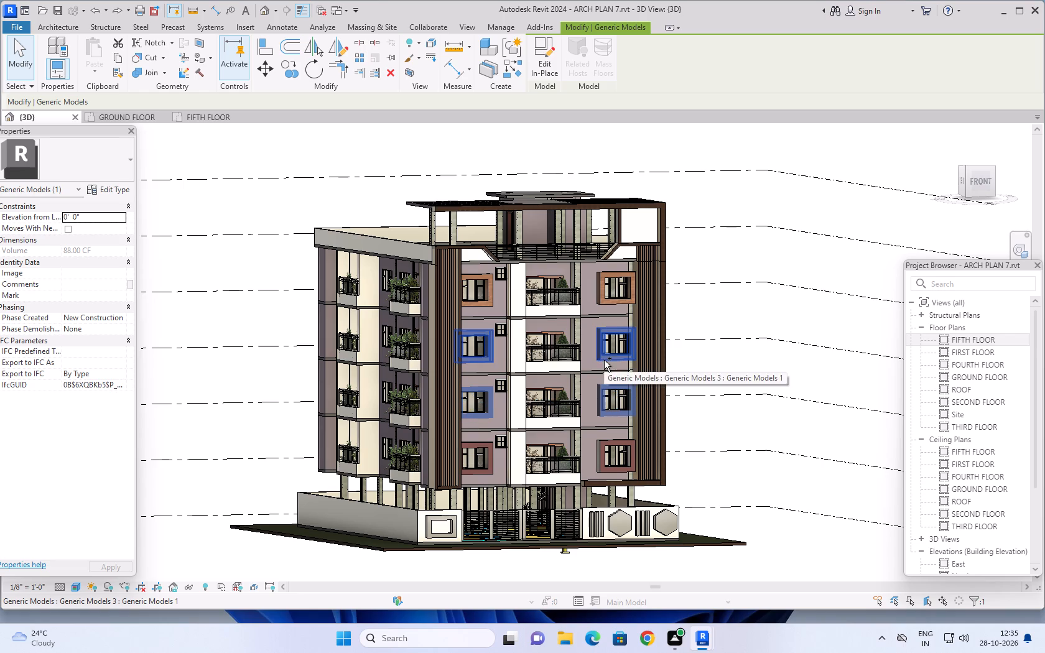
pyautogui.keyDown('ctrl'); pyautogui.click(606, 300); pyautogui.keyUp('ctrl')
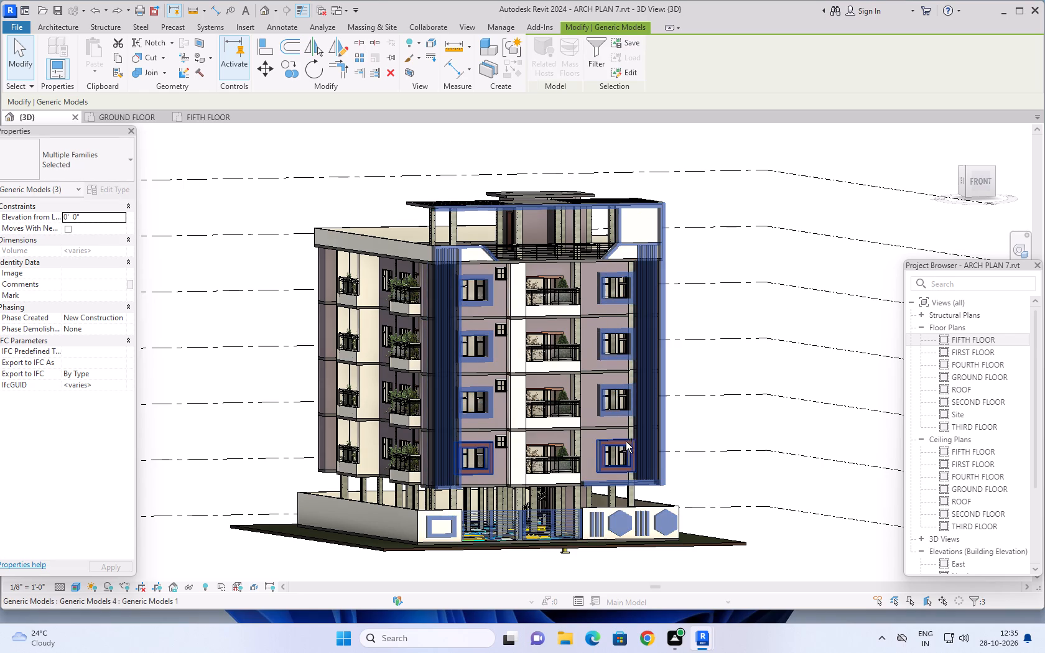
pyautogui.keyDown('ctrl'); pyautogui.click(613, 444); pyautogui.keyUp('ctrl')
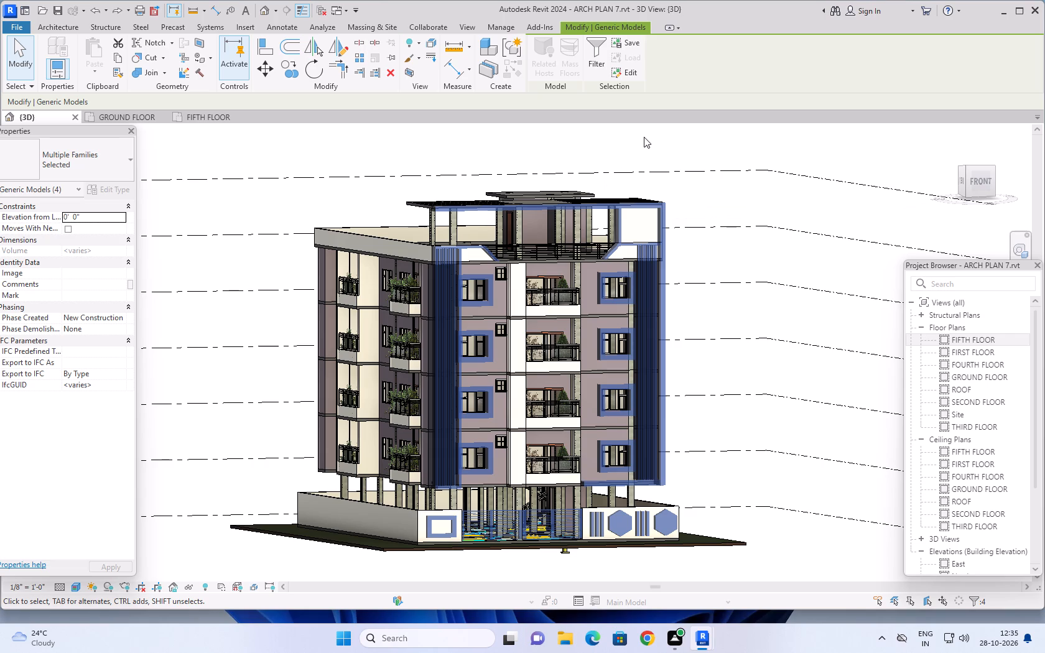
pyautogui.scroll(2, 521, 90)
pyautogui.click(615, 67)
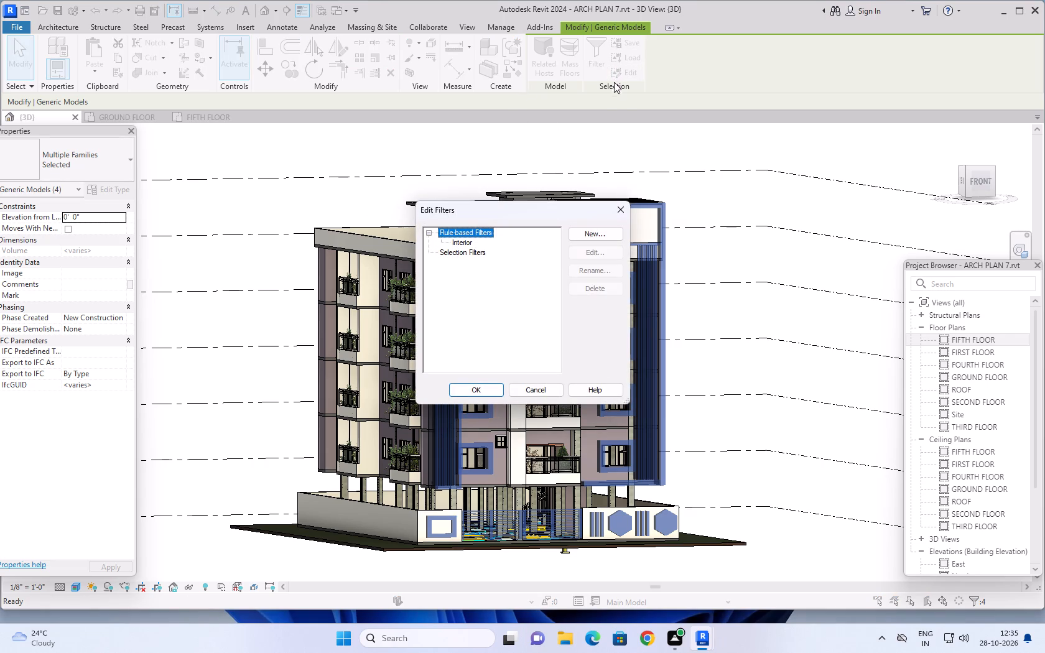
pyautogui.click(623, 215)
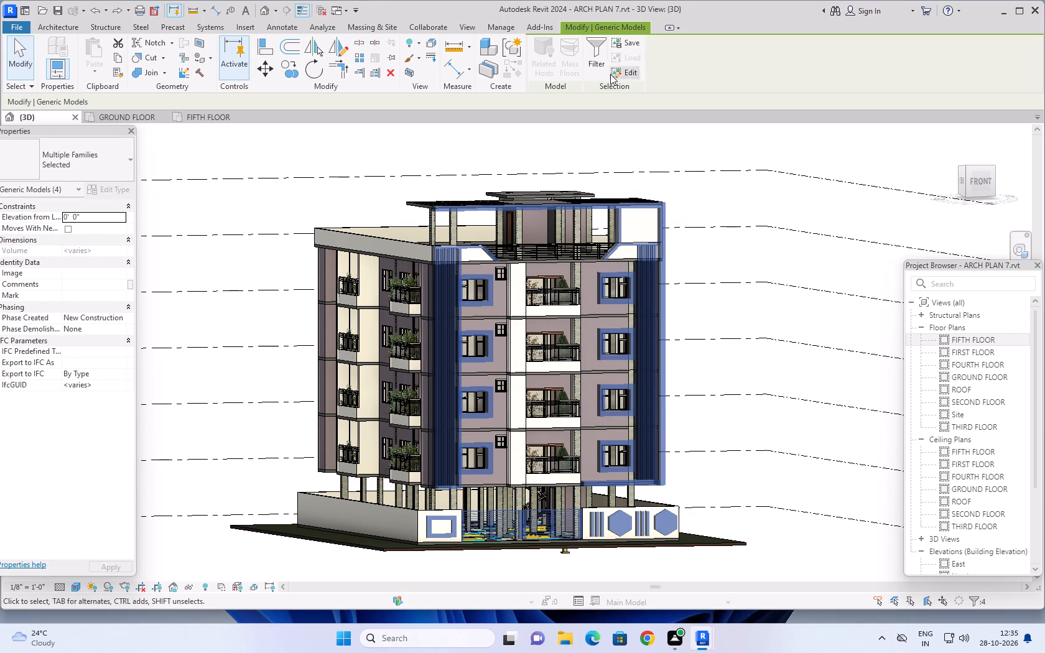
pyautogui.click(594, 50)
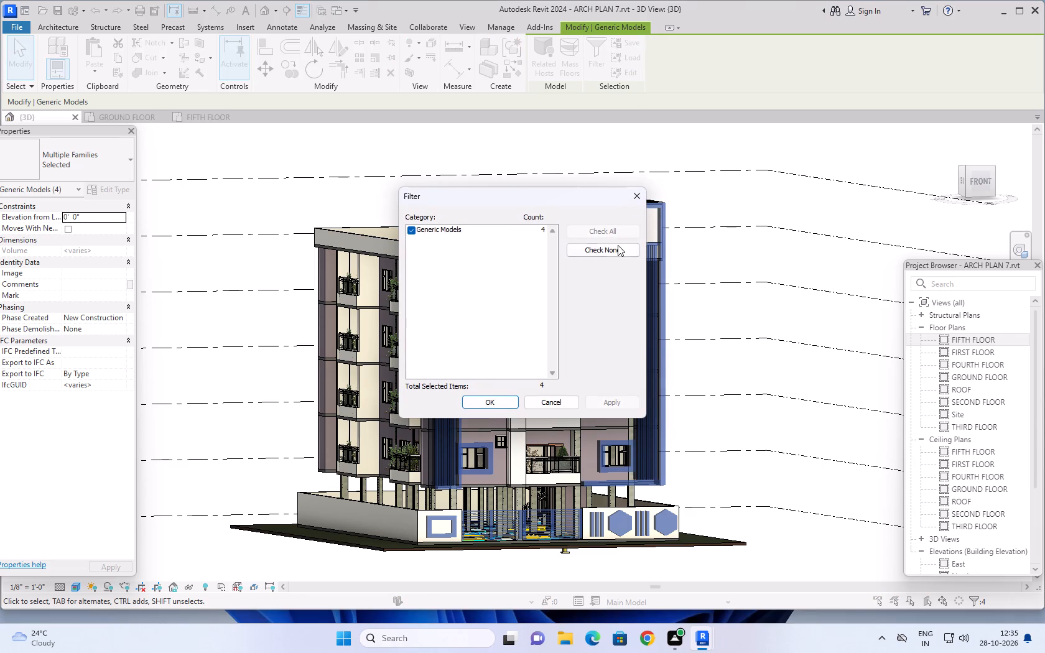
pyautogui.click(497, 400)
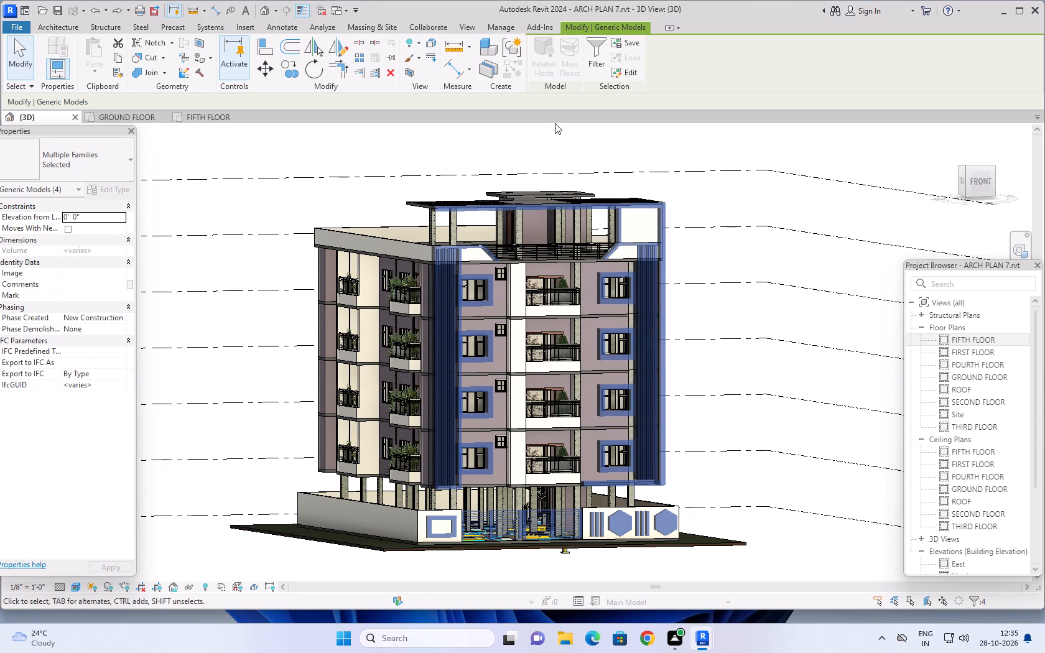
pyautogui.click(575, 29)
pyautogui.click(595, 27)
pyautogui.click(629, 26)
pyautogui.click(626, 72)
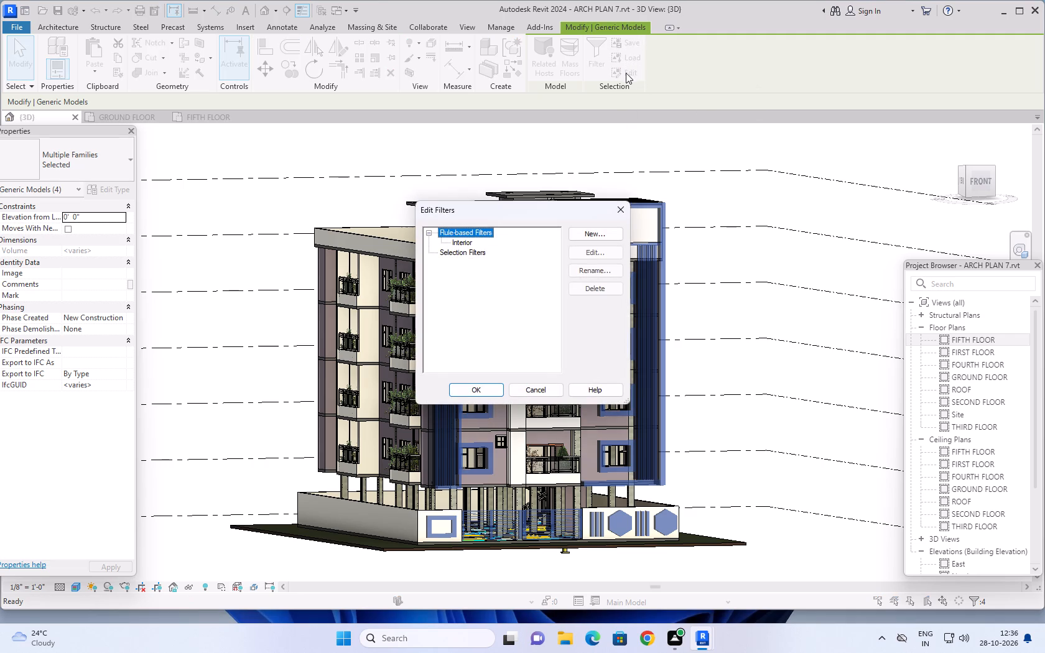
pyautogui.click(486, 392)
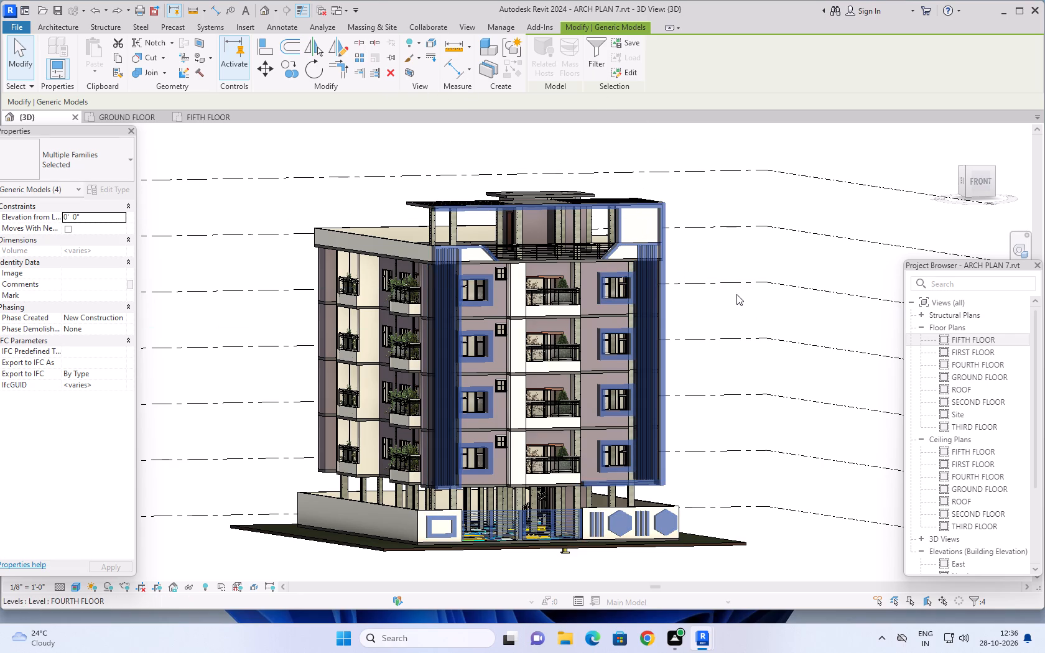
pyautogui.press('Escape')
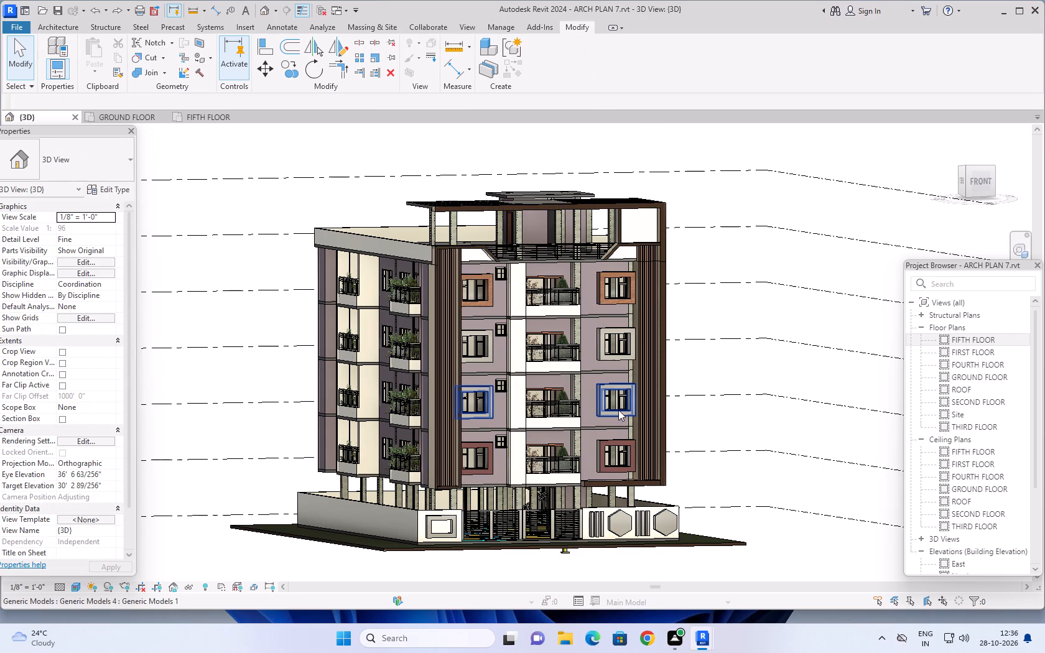
# Paint the white front wall strips beside the central balconies with the wood 1 material on all four floors.
pyautogui.moveTo(755, 382); pyautogui.dragTo(782, 376, button='middle')
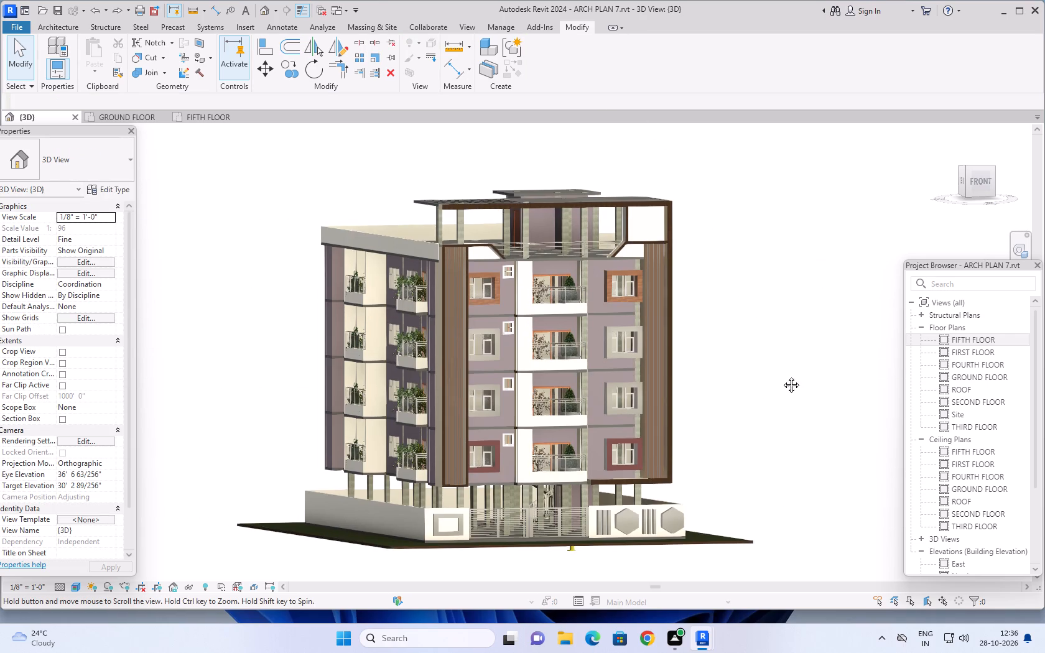
pyautogui.moveTo(782, 376); pyautogui.dragTo(800, 373, button='middle')
pyautogui.scroll(3, 644, 435)
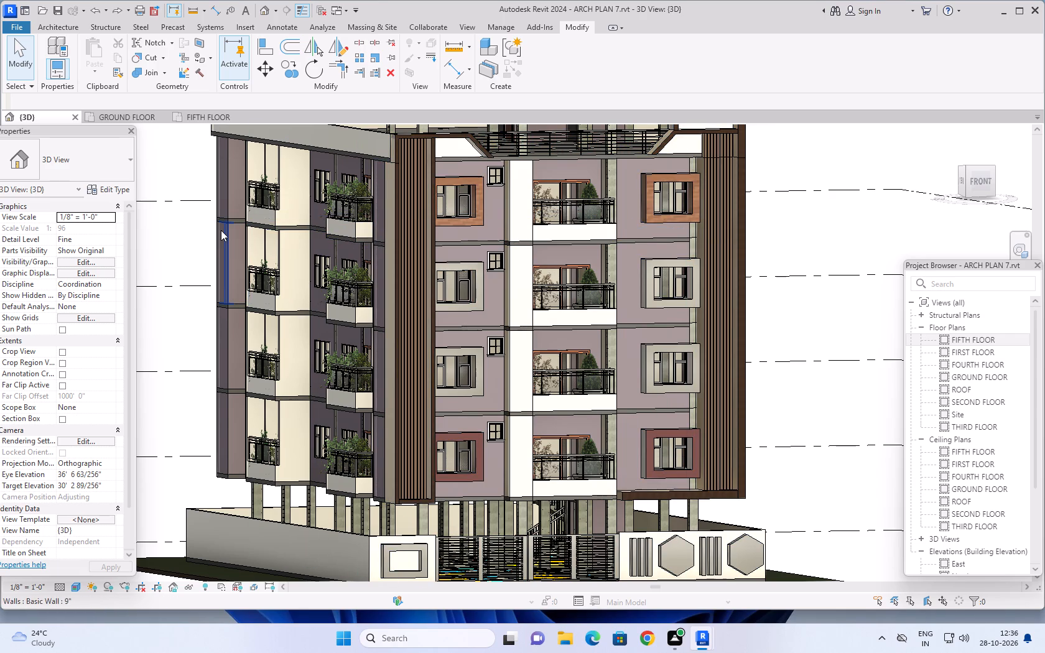
pyautogui.click(199, 55)
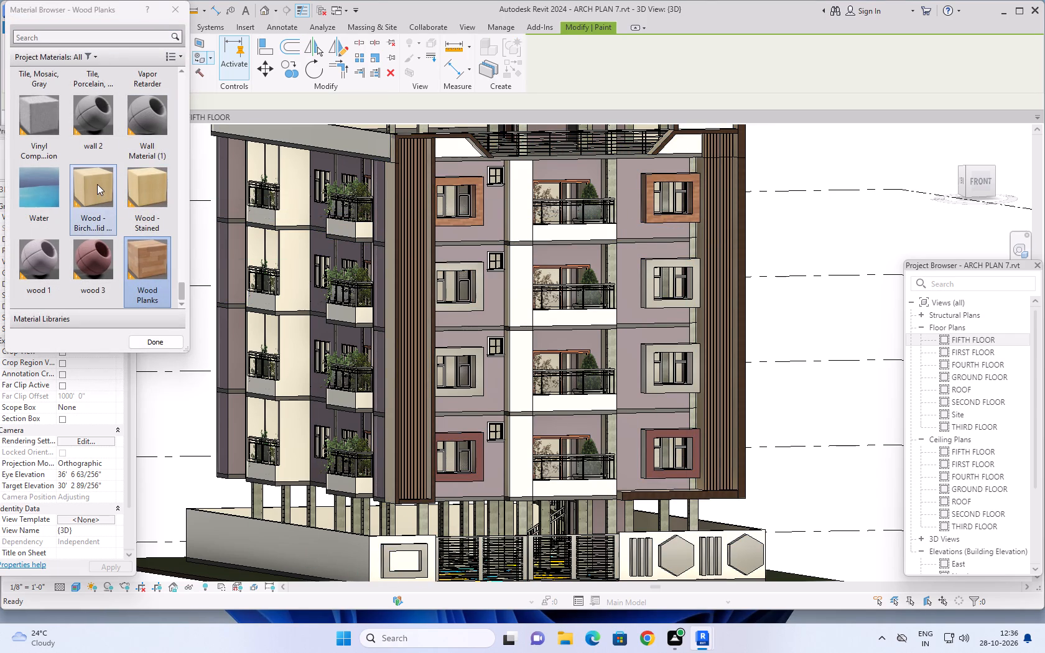
pyautogui.scroll(-8, 97, 182)
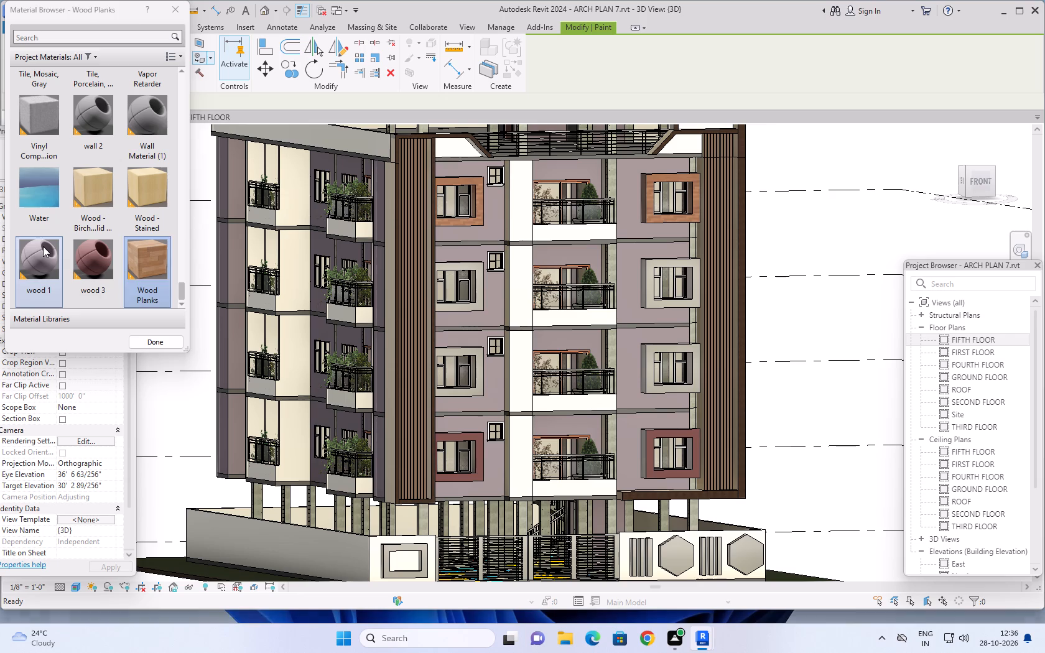
pyautogui.click(43, 246)
pyautogui.click(513, 202)
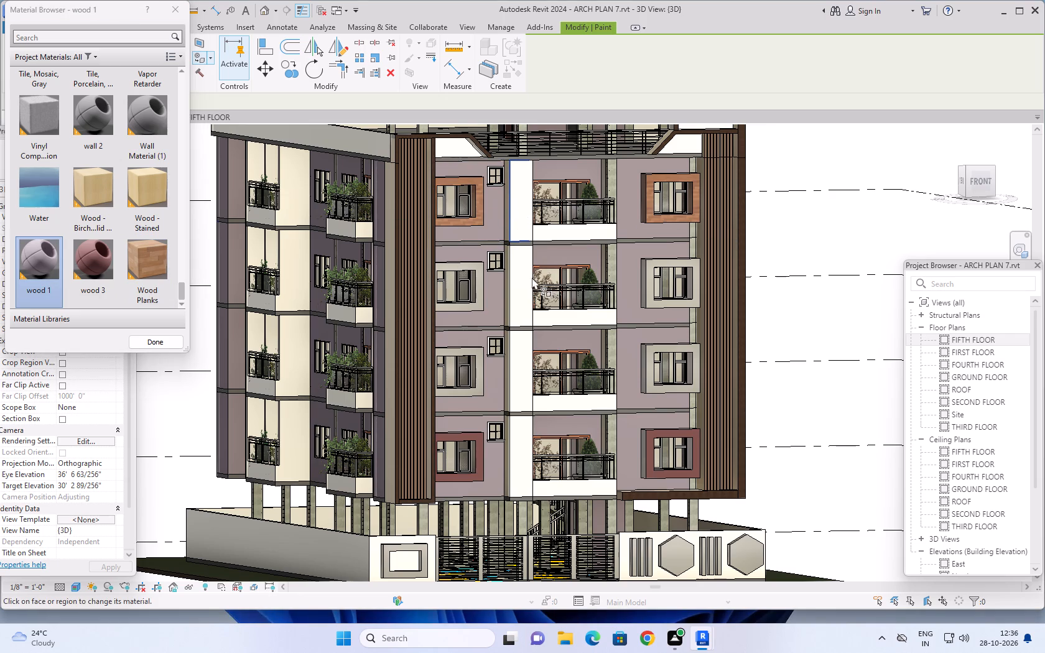
pyautogui.click(518, 281)
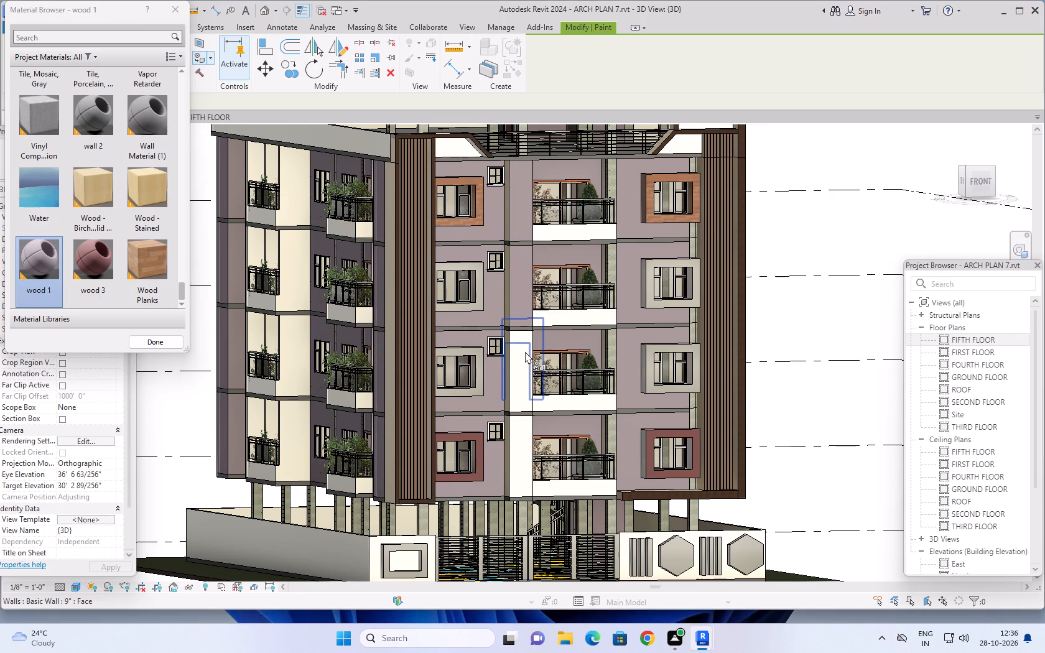
pyautogui.click(521, 359)
pyautogui.click(523, 448)
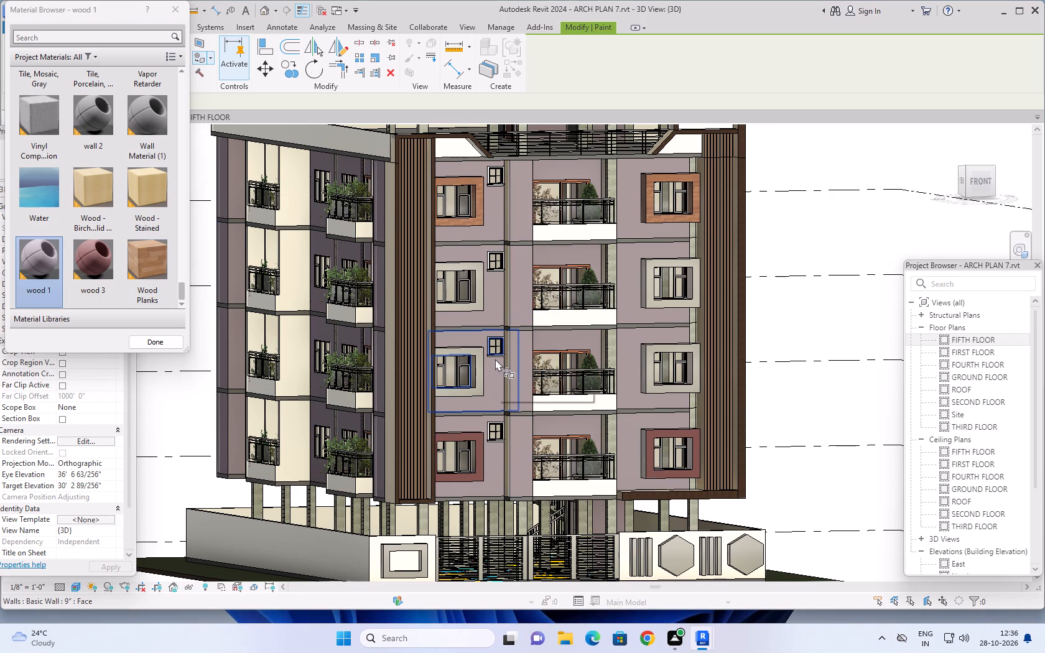
# Paint the narrow side faces of the projecting wall strip next to the small windows with wood 1 on all four floors.
pyautogui.keyDown('shift'); pyautogui.moveTo(491, 355); pyautogui.dragTo(516, 384, button='middle'); pyautogui.keyUp('shift')
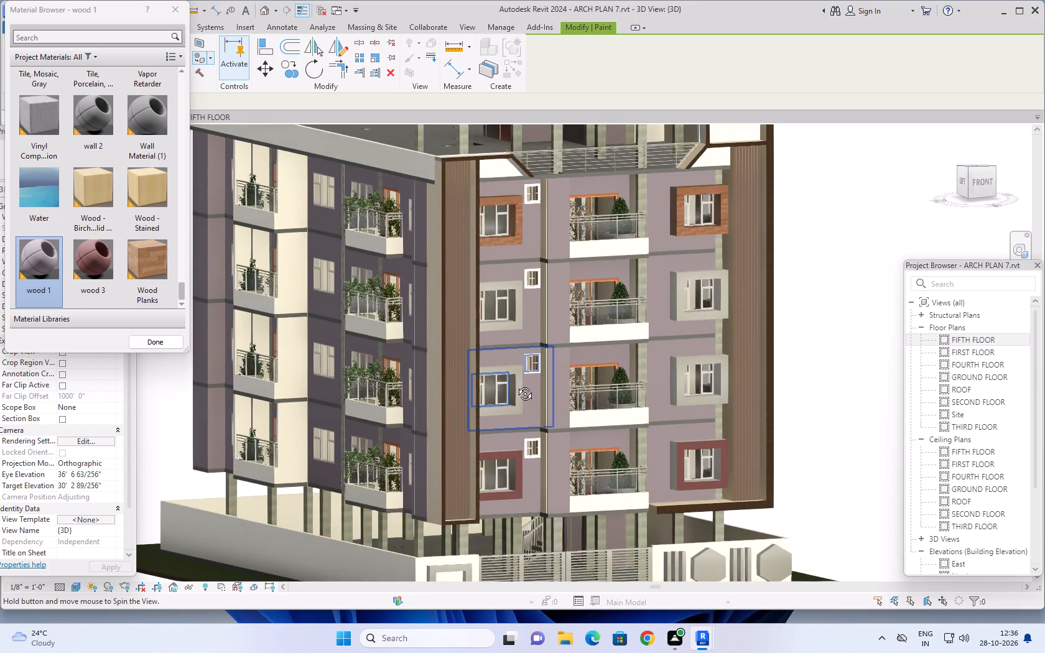
pyautogui.keyDown('shift'); pyautogui.moveTo(516, 384); pyautogui.dragTo(517, 387, button='middle'); pyautogui.keyUp('shift')
pyautogui.scroll(5, 521, 239)
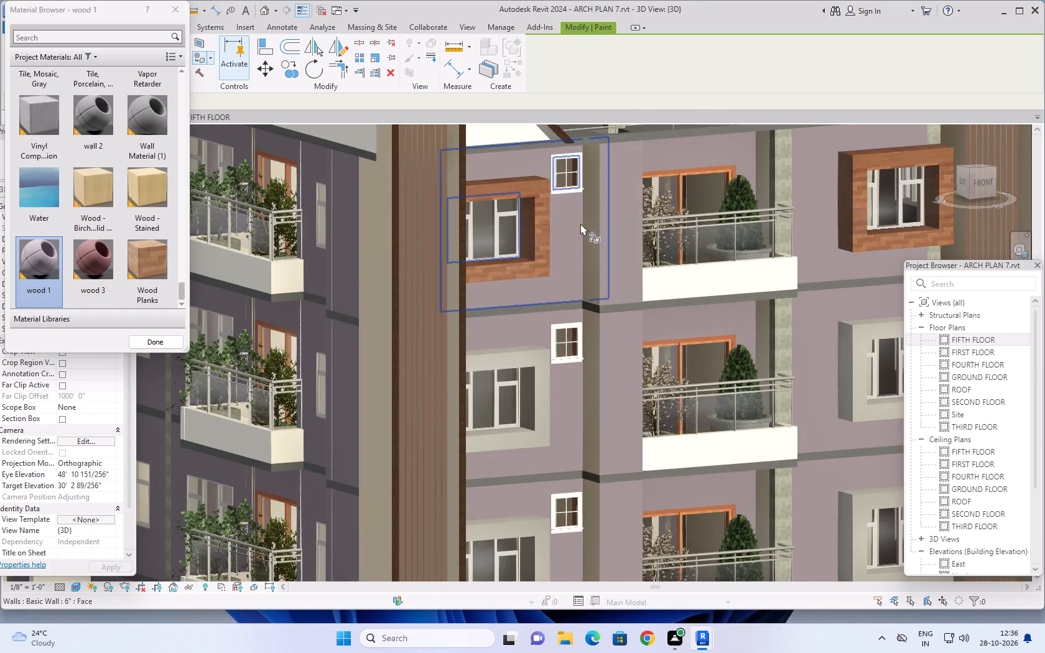
pyautogui.click(590, 221)
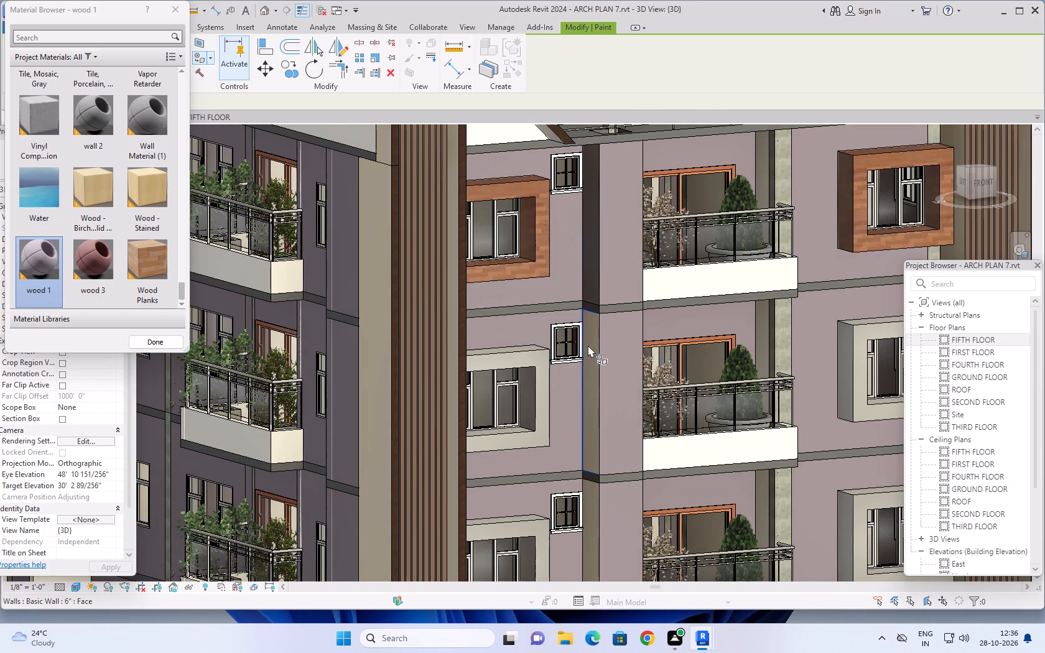
pyautogui.click(588, 345)
pyautogui.click(588, 496)
pyautogui.scroll(-1, 587, 408)
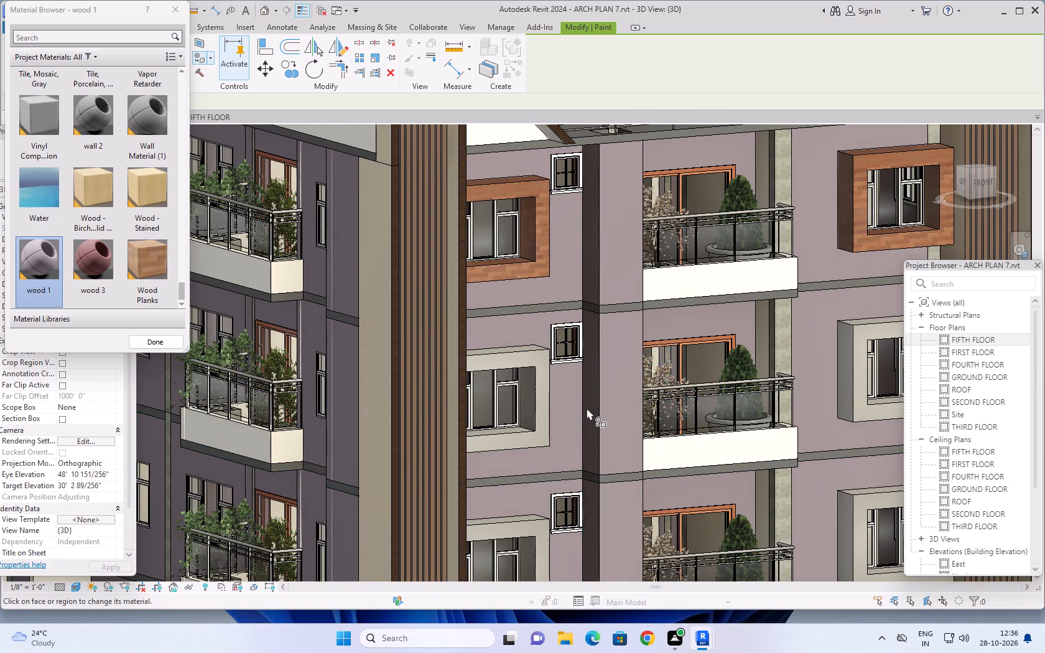
pyautogui.scroll(-2, 587, 408)
pyautogui.moveTo(587, 408); pyautogui.dragTo(550, 264, button='middle')
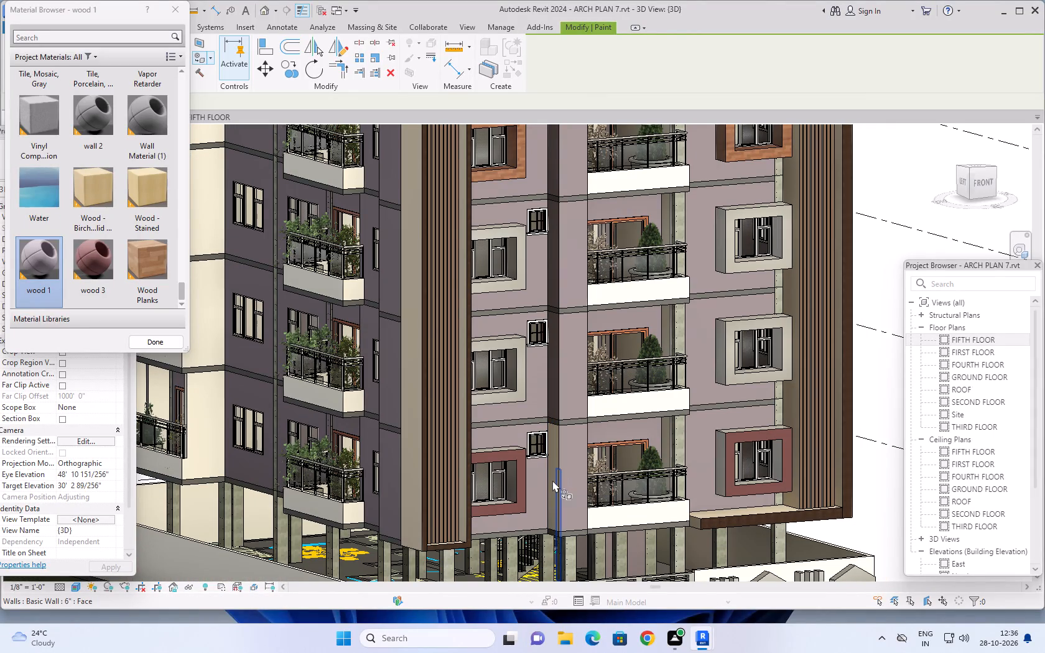
pyautogui.scroll(4, 552, 480)
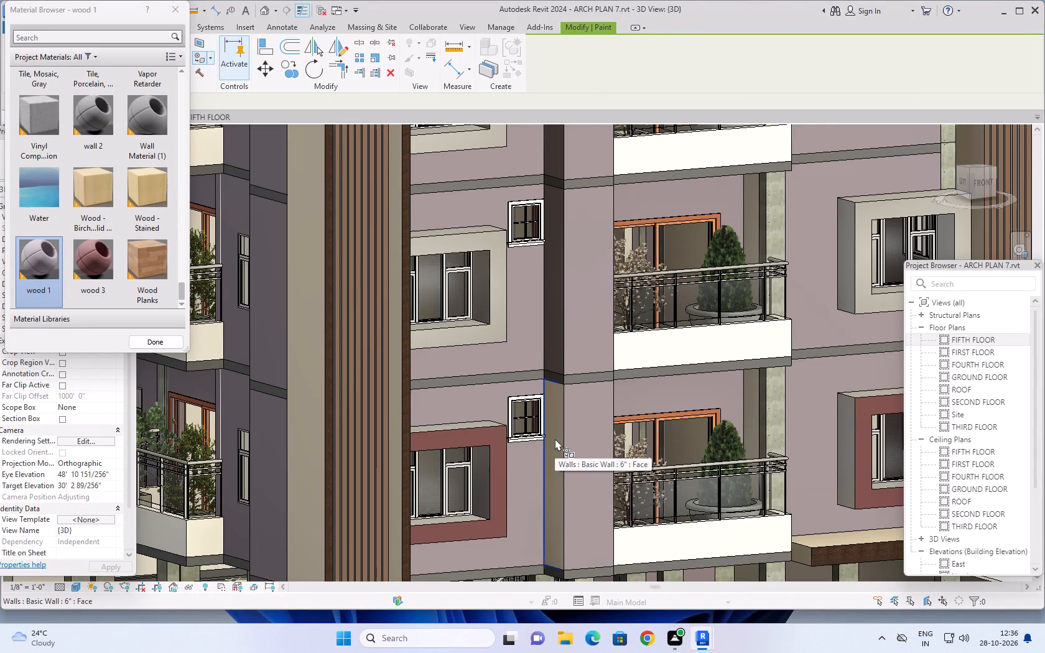
pyautogui.click(555, 438)
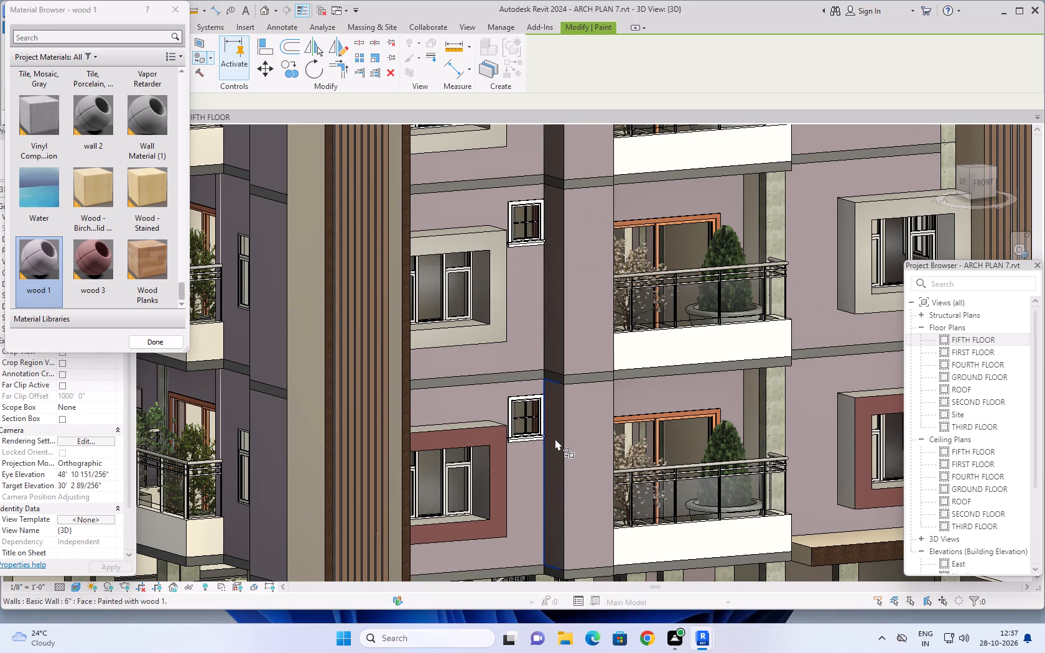
# Paint the two cream side wall faces flanking the concrete column at the topmost central balcony with wood 1.
pyautogui.scroll(-6, 561, 424)
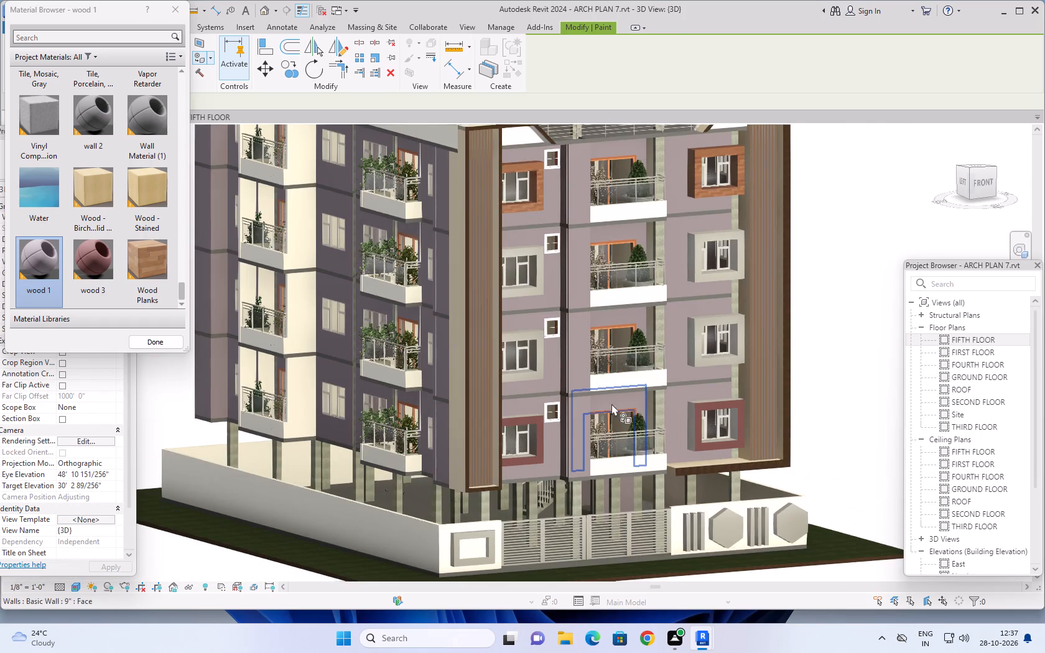
pyautogui.keyDown('shift'); pyautogui.moveTo(672, 394); pyautogui.dragTo(553, 419, button='middle'); pyautogui.keyUp('shift')
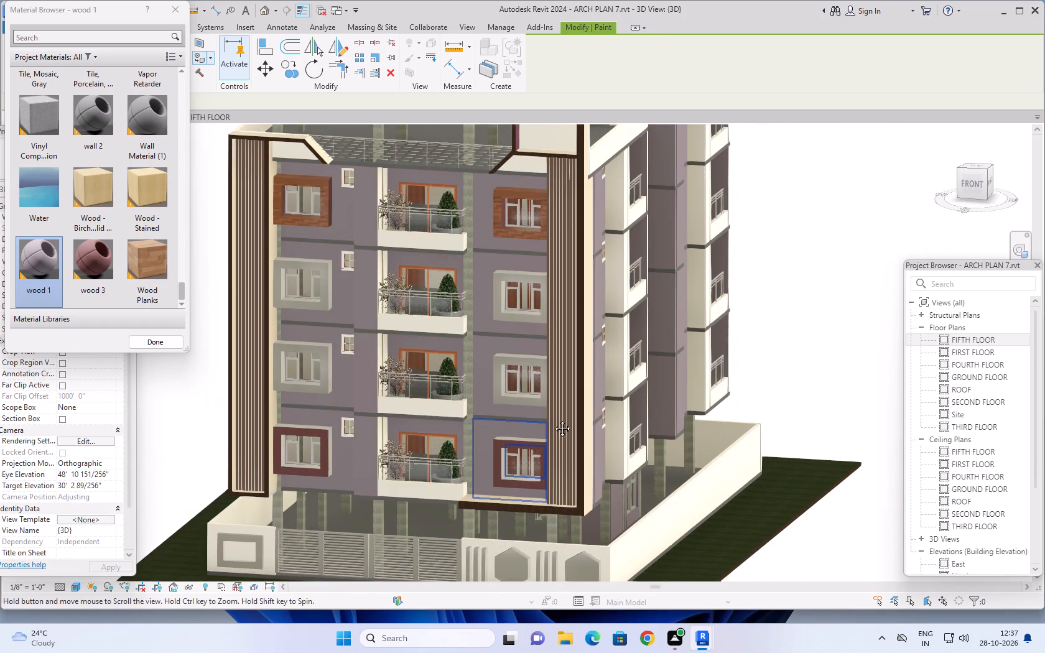
pyautogui.keyDown('shift'); pyautogui.moveTo(553, 419); pyautogui.dragTo(532, 421, button='middle'); pyautogui.keyUp('shift')
pyautogui.scroll(5, 344, 208)
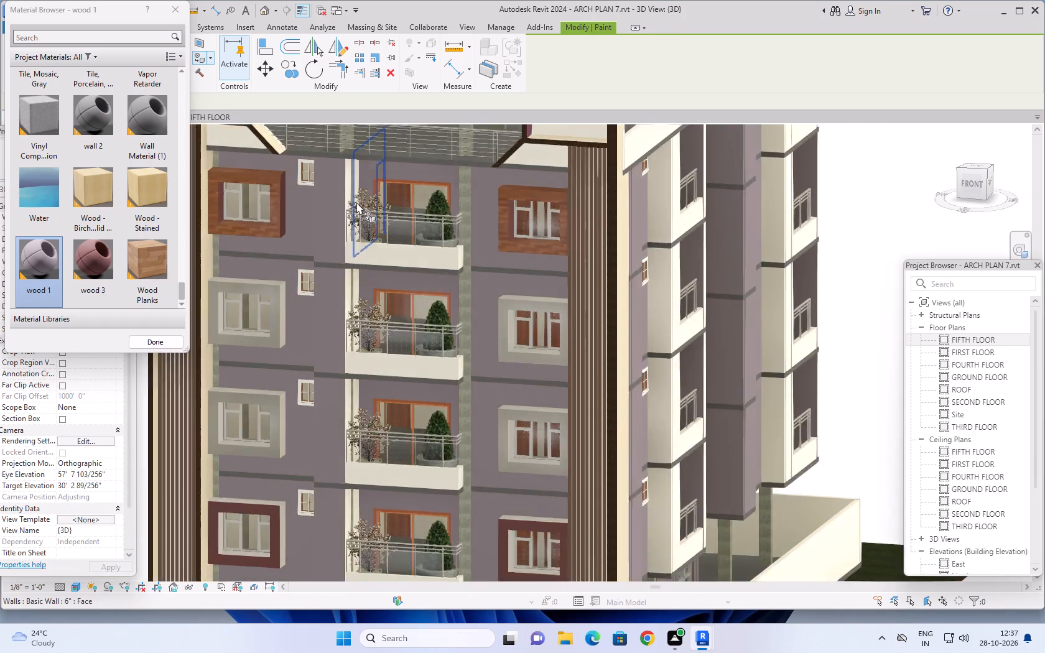
pyautogui.scroll(4, 337, 176)
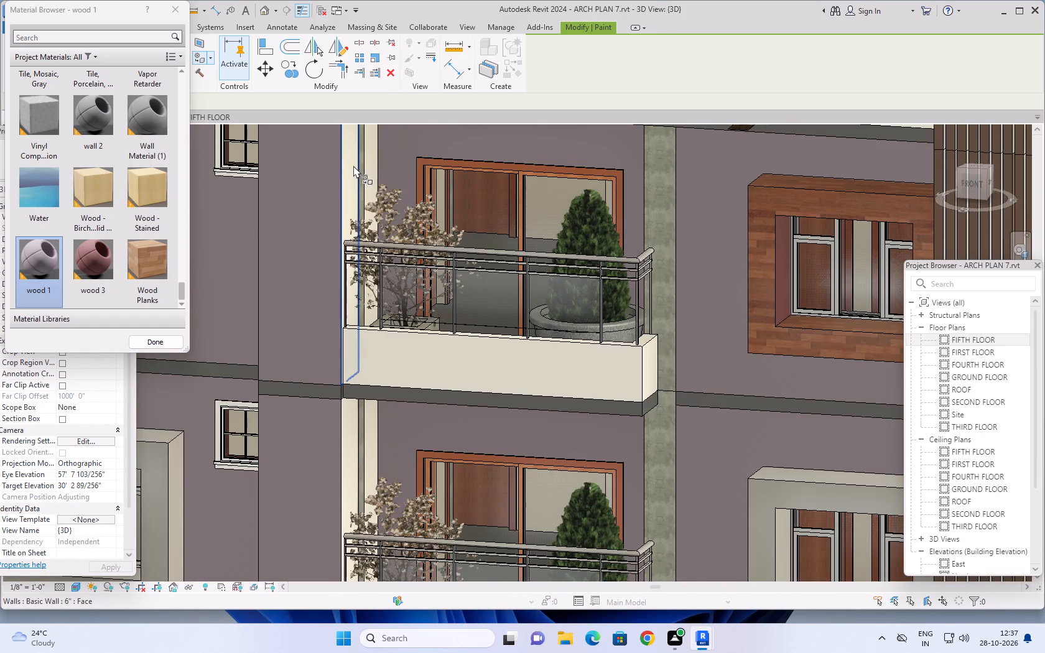
pyautogui.scroll(-3, 379, 164)
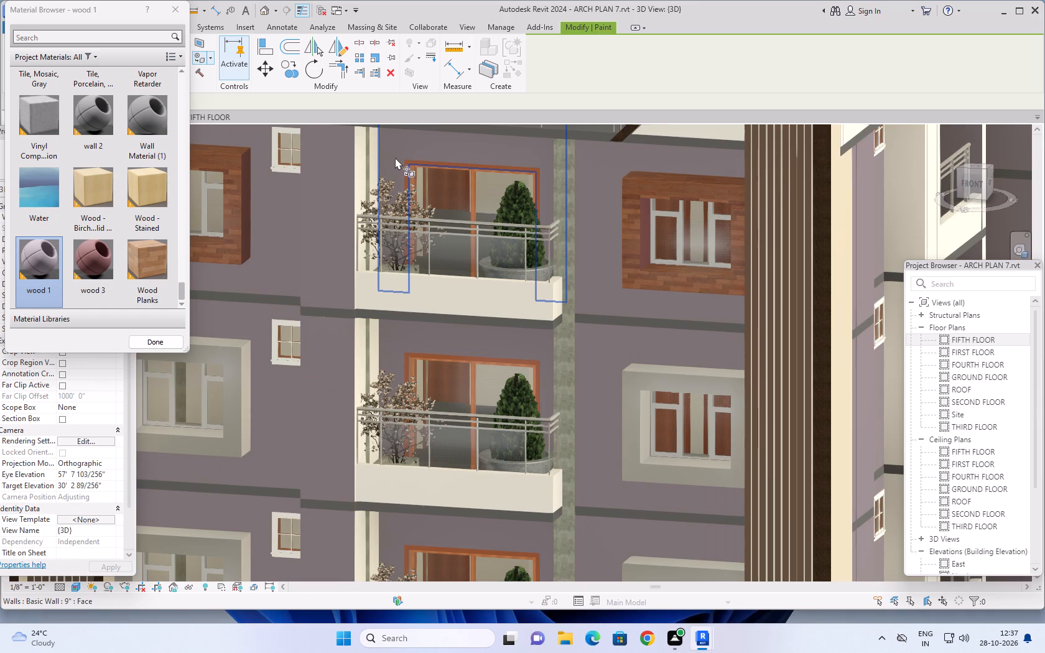
pyautogui.moveTo(396, 157); pyautogui.dragTo(511, 198, button='middle')
pyautogui.moveTo(522, 218); pyautogui.dragTo(496, 225, button='middle')
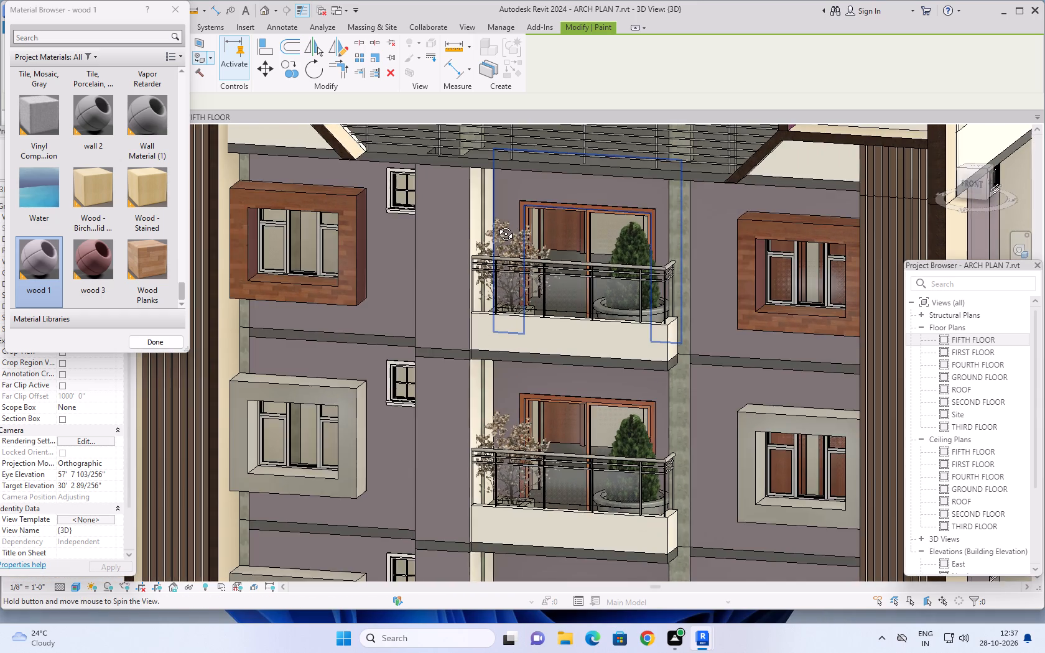
pyautogui.moveTo(496, 225); pyautogui.dragTo(486, 245, button='middle')
pyautogui.scroll(4, 354, 221)
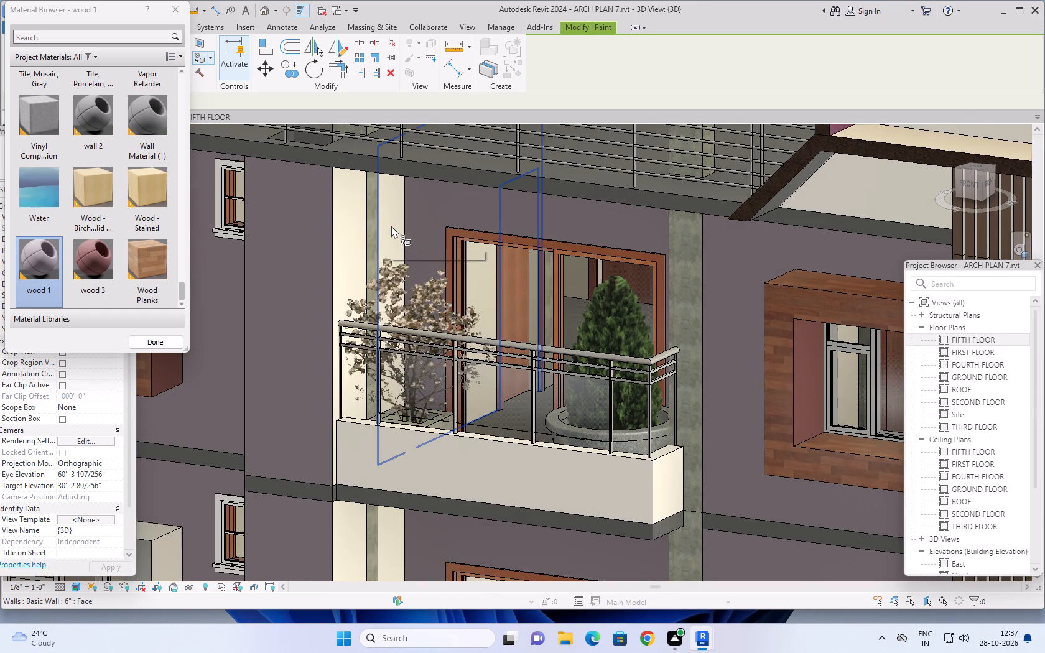
pyautogui.scroll(5, 391, 226)
pyautogui.click(393, 229)
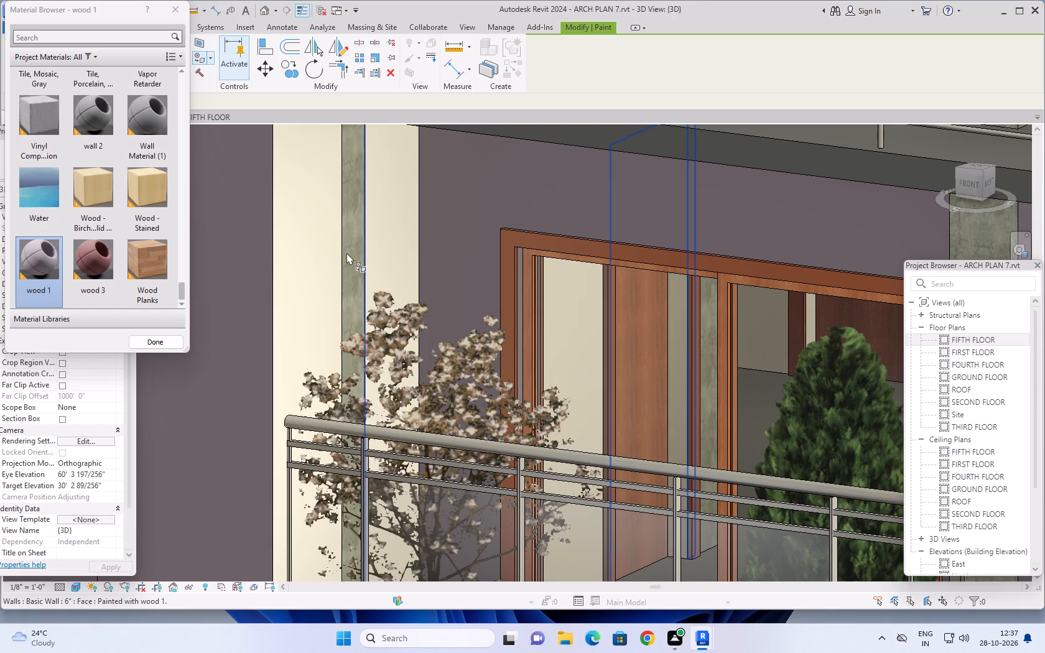
pyautogui.click(293, 275)
# Paint the matching cream side wall faces flanking the column at the two middle central balconies with wood 1.
pyautogui.scroll(-8, 311, 285)
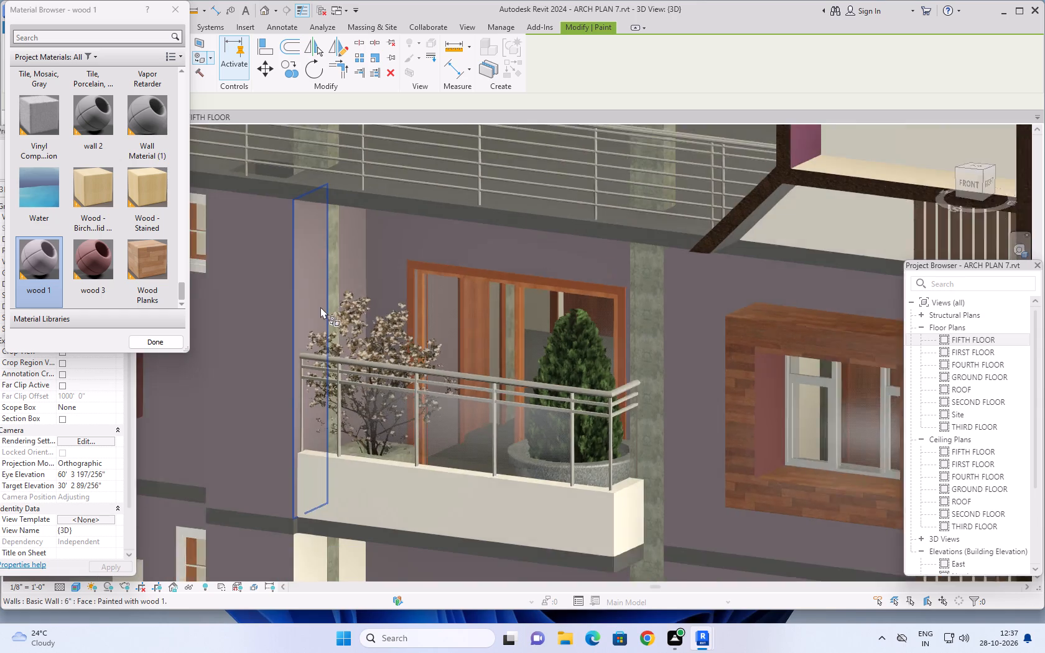
pyautogui.moveTo(321, 308); pyautogui.dragTo(361, 191, button='middle')
pyautogui.scroll(4, 345, 396)
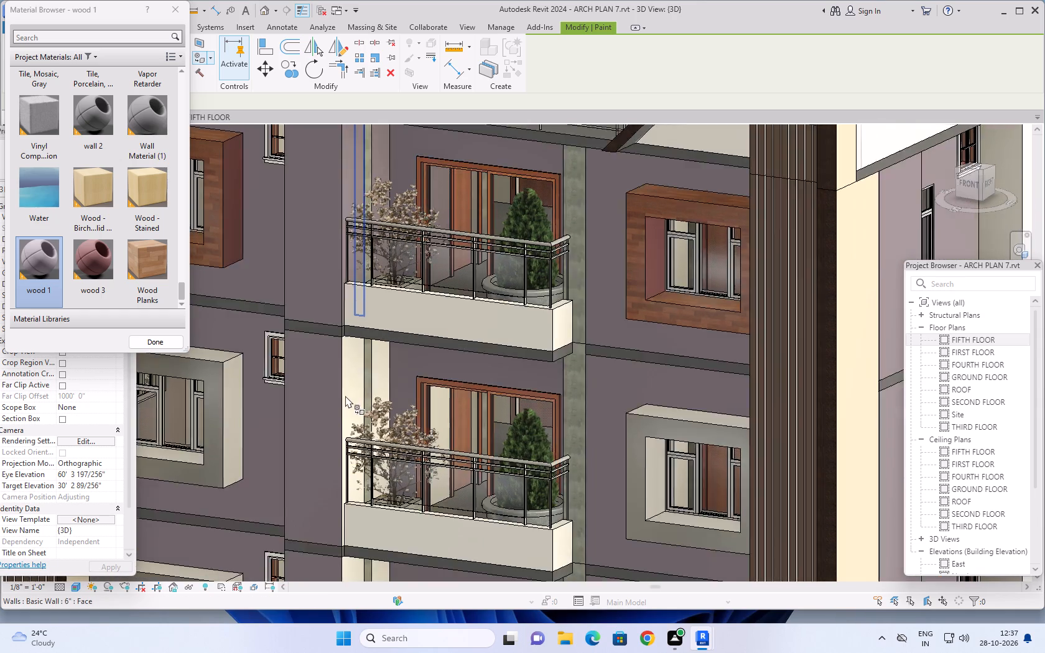
pyautogui.click(357, 385)
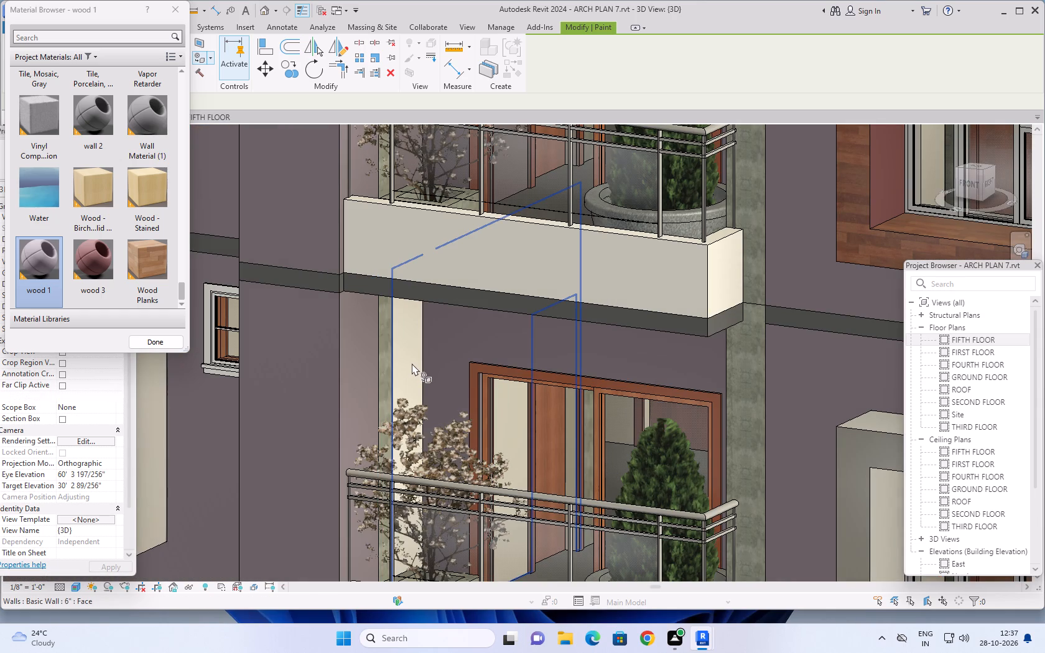
pyautogui.click(412, 363)
pyautogui.scroll(-7, 336, 414)
pyautogui.moveTo(355, 433); pyautogui.dragTo(374, 315, button='middle')
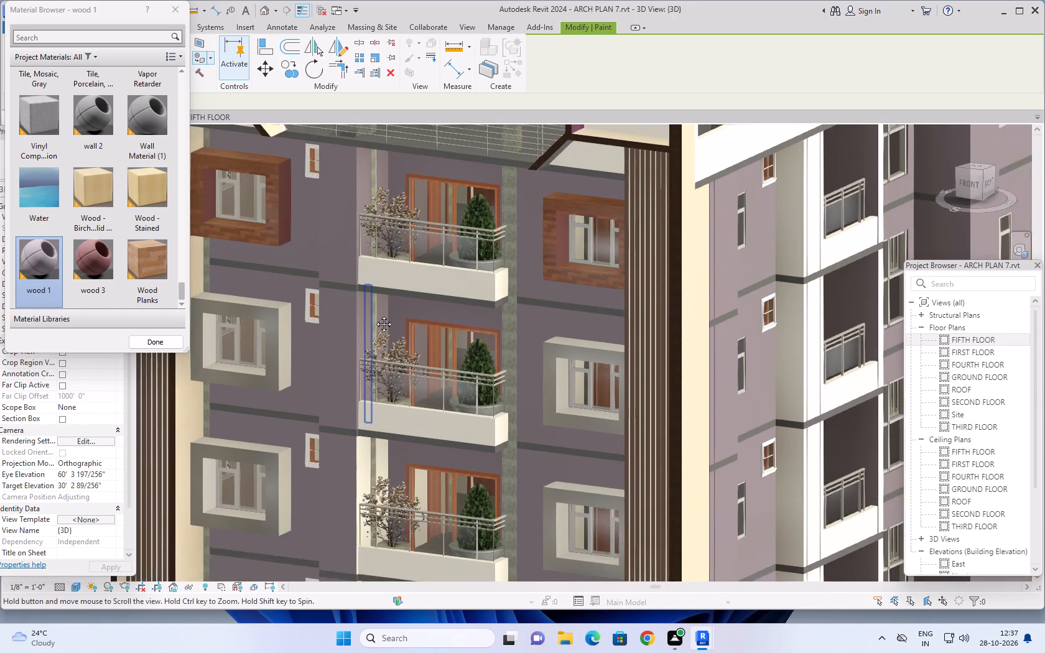
pyautogui.moveTo(374, 315); pyautogui.dragTo(388, 269, button='middle')
pyautogui.scroll(5, 388, 397)
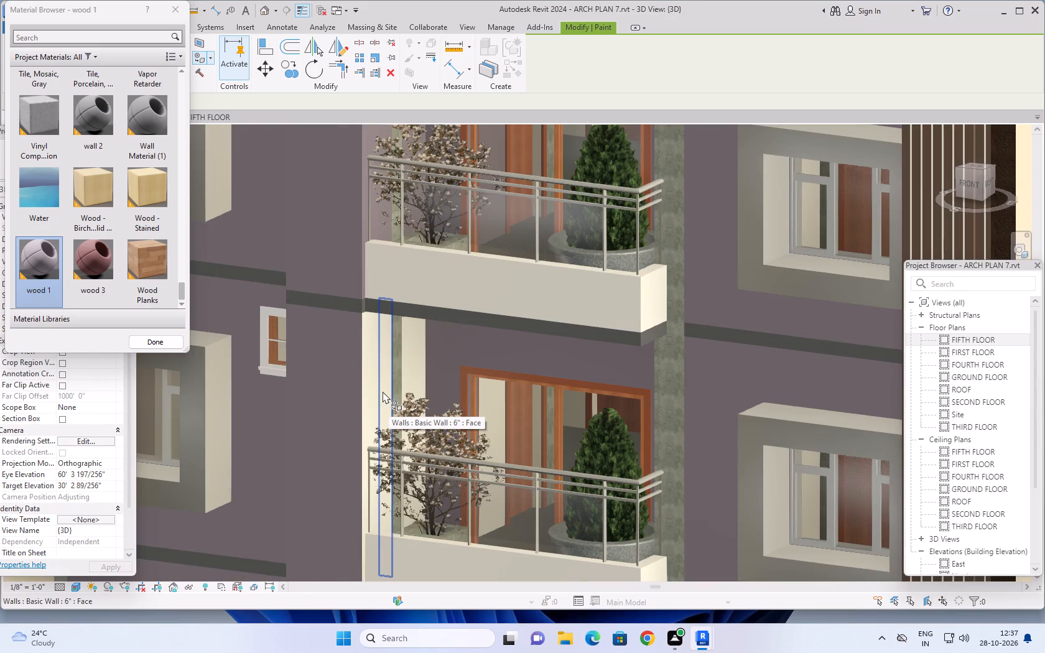
pyautogui.click(379, 385)
pyautogui.click(413, 369)
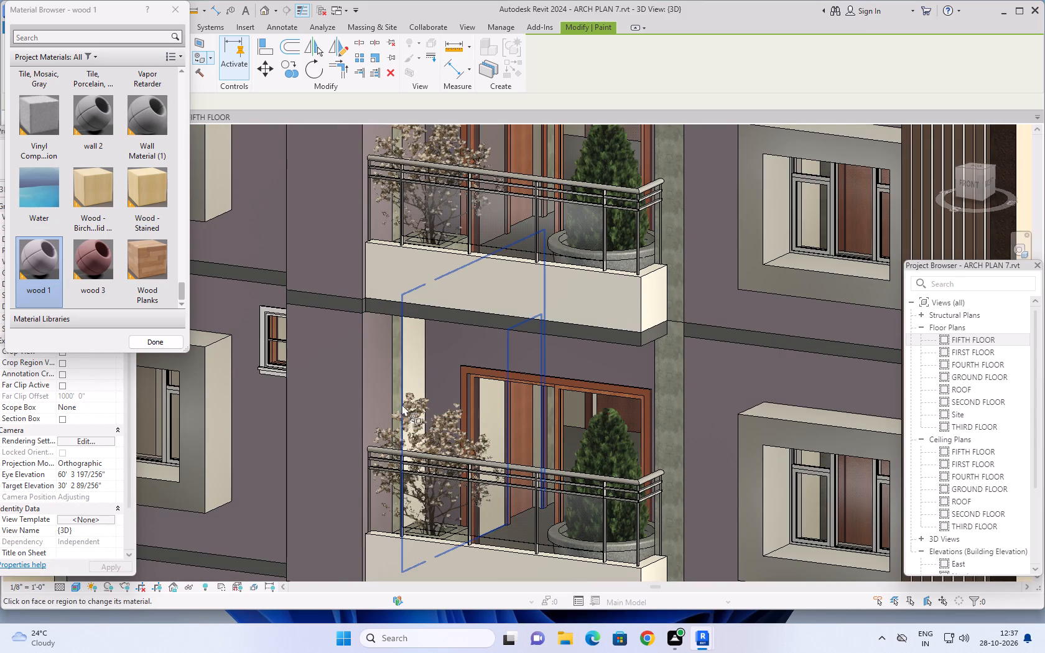
# Paint the two cream side wall faces flanking the column at the lowest central balcony with wood 1.
pyautogui.scroll(-4, 386, 473)
pyautogui.moveTo(384, 473); pyautogui.dragTo(389, 321, button='middle')
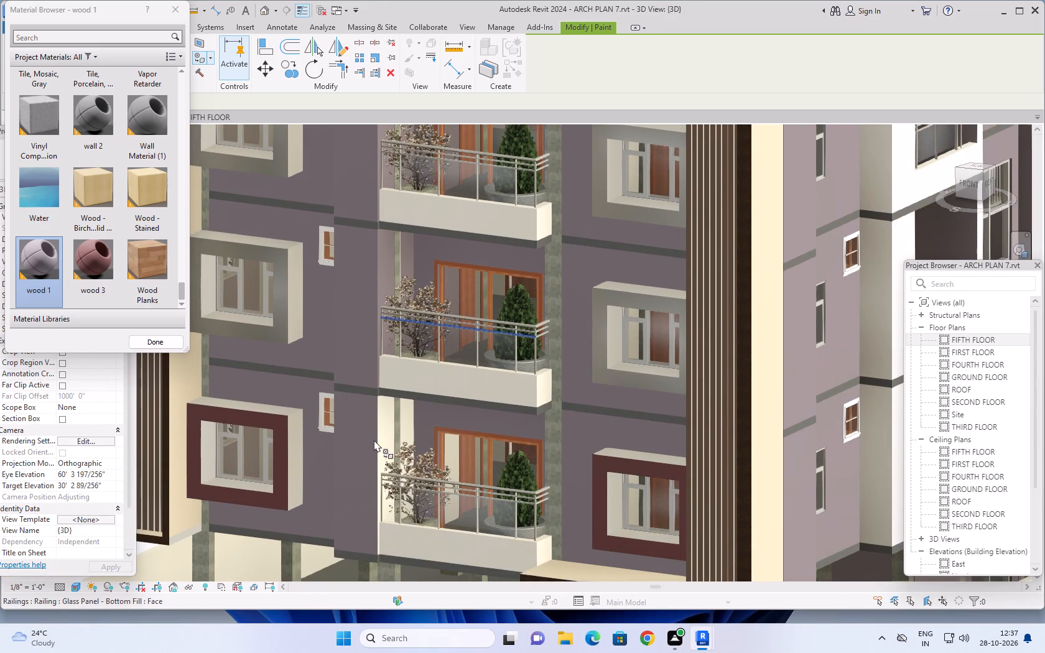
pyautogui.scroll(5, 374, 443)
pyautogui.click(396, 433)
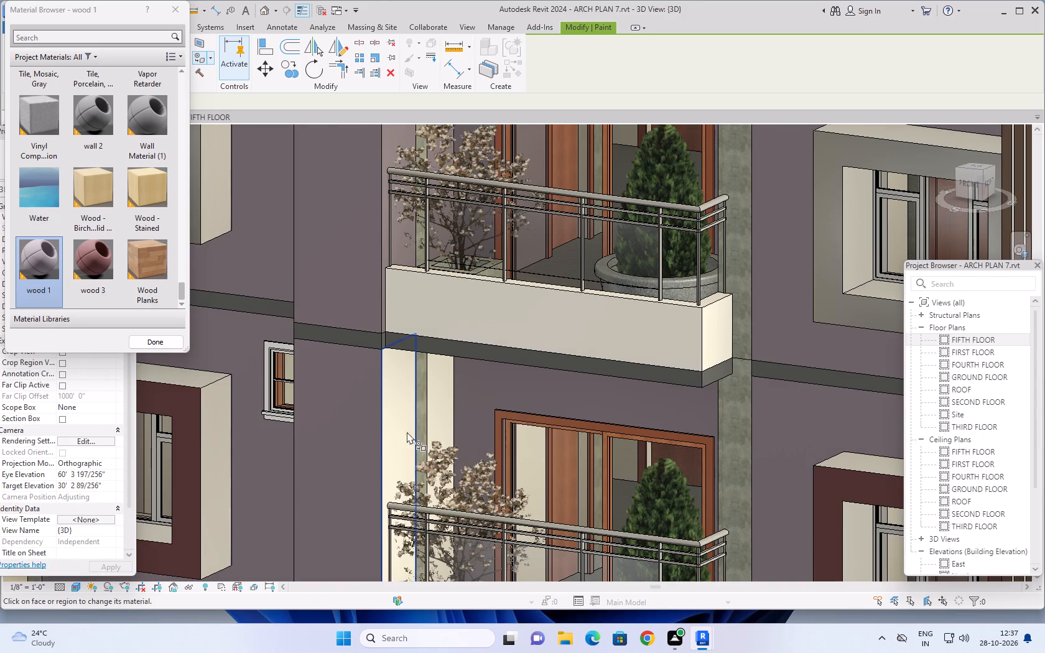
pyautogui.click(441, 417)
# Examine the front facade from both sides to check the painted wall faces around the balconies and windows, and end painting.
pyautogui.scroll(-6, 384, 452)
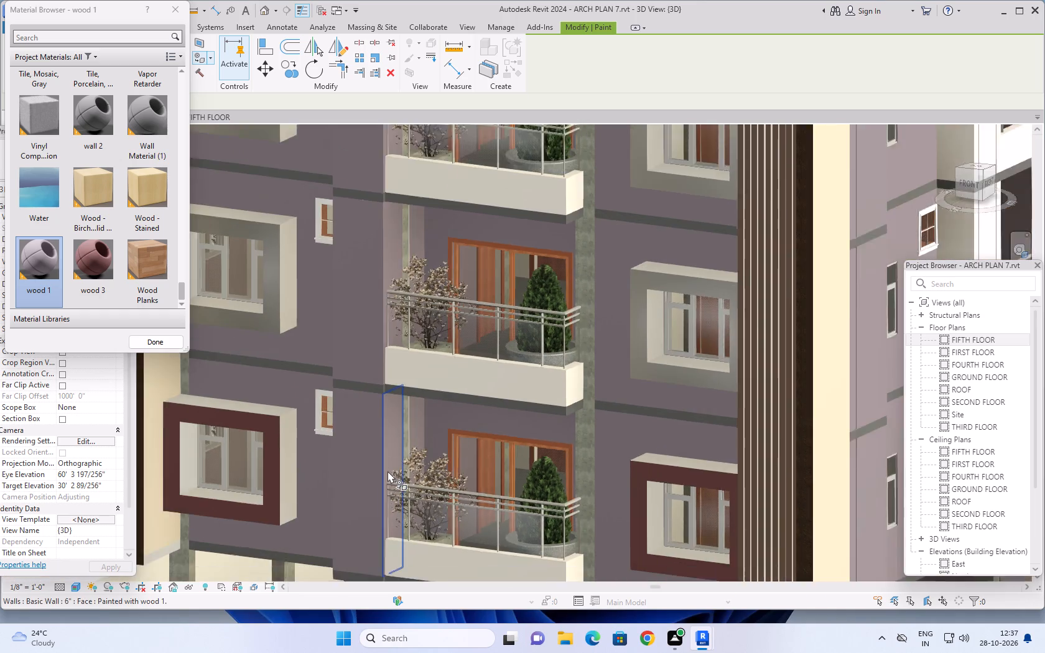
pyautogui.moveTo(388, 470); pyautogui.dragTo(398, 384, button='middle')
pyautogui.scroll(-3, 398, 384)
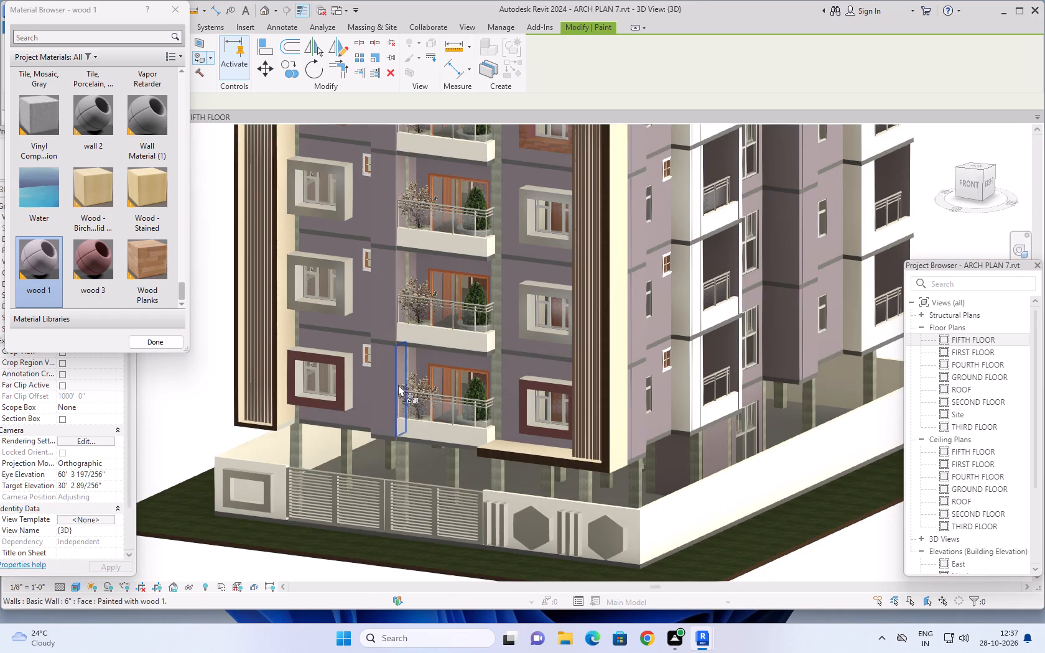
pyautogui.moveTo(406, 385); pyautogui.dragTo(420, 484, button='middle')
pyautogui.keyDown('shift'); pyautogui.moveTo(381, 380); pyautogui.dragTo(403, 382, button='middle'); pyautogui.keyUp('shift')
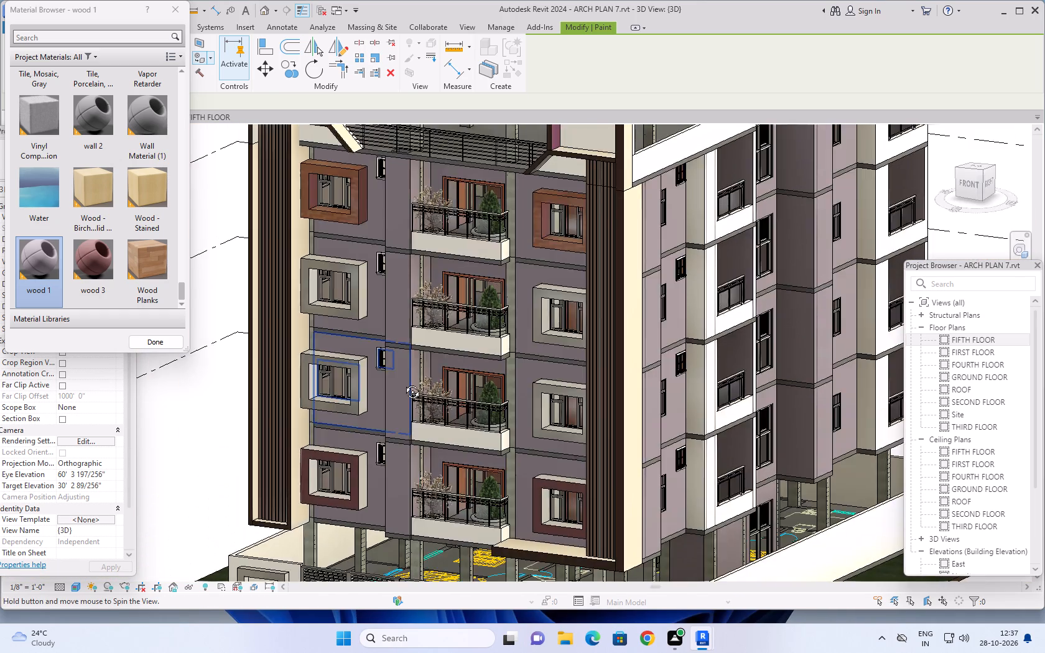
pyautogui.keyDown('shift'); pyautogui.moveTo(403, 382); pyautogui.dragTo(512, 364, button='middle'); pyautogui.keyUp('shift')
pyautogui.moveTo(614, 336); pyautogui.dragTo(510, 398, button='middle')
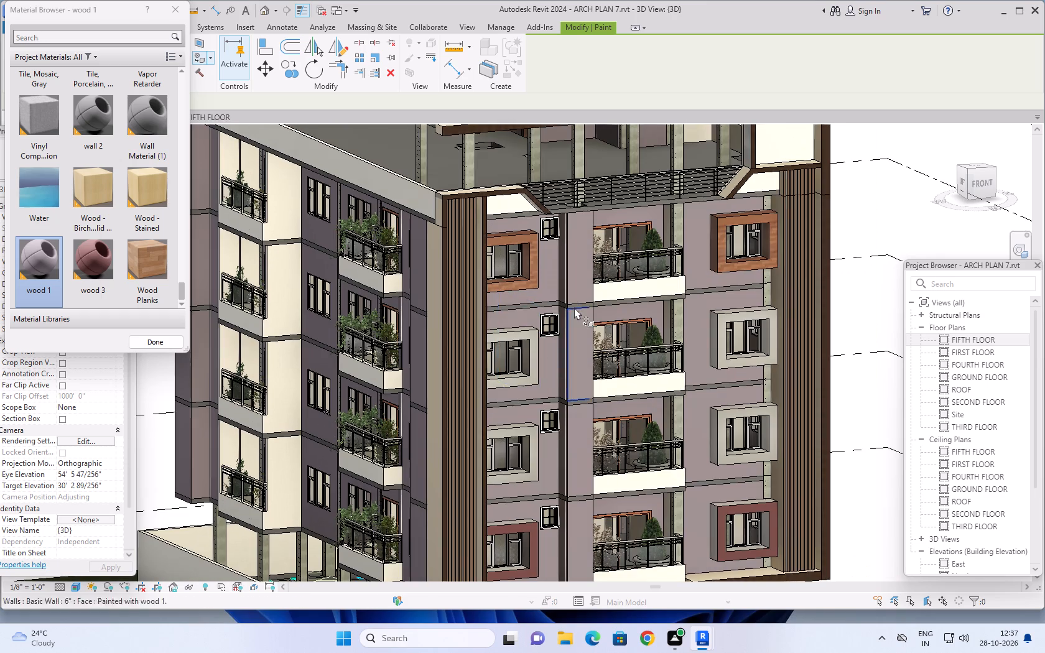
pyautogui.scroll(10, 563, 271)
pyautogui.moveTo(563, 277); pyautogui.dragTo(581, 300, button='middle')
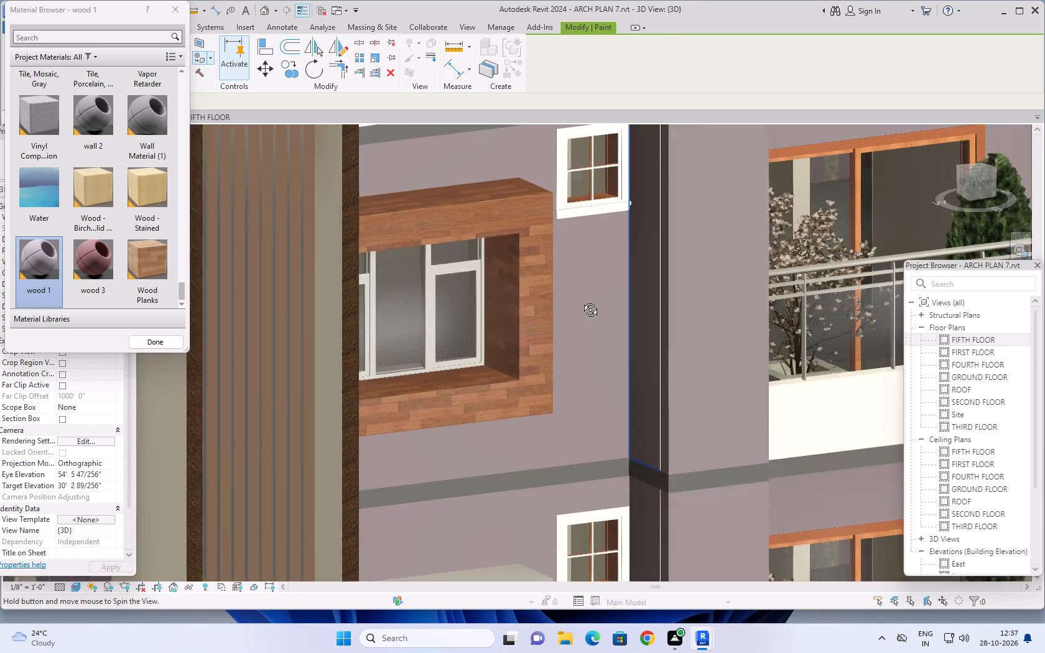
pyautogui.moveTo(581, 300); pyautogui.dragTo(585, 303, button='middle')
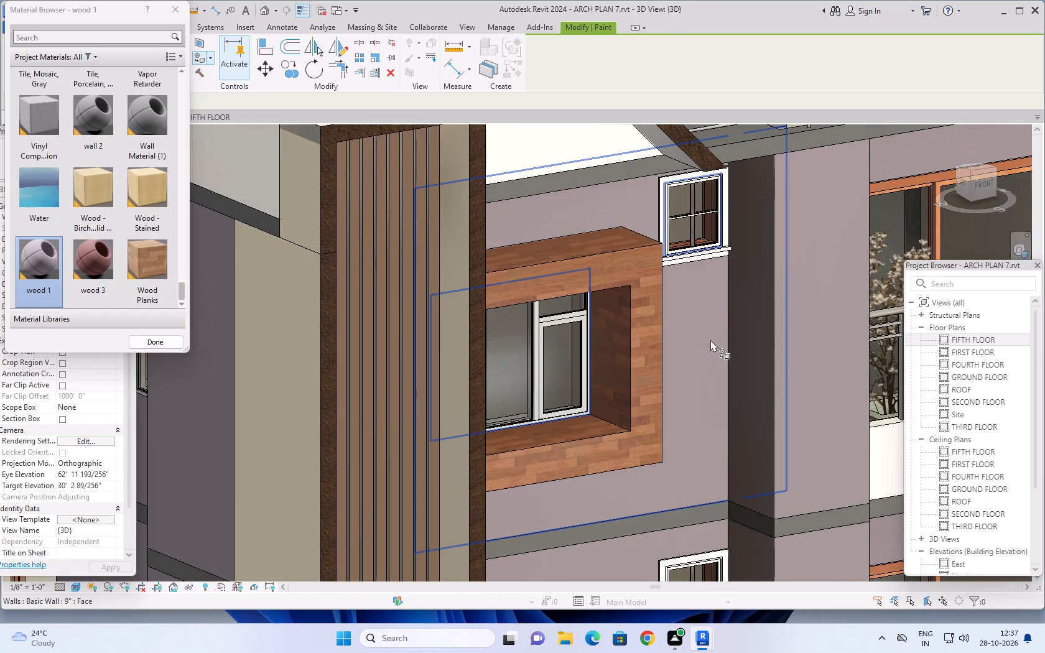
pyautogui.scroll(-4, 753, 373)
pyautogui.moveTo(758, 381); pyautogui.dragTo(683, 317, button='middle')
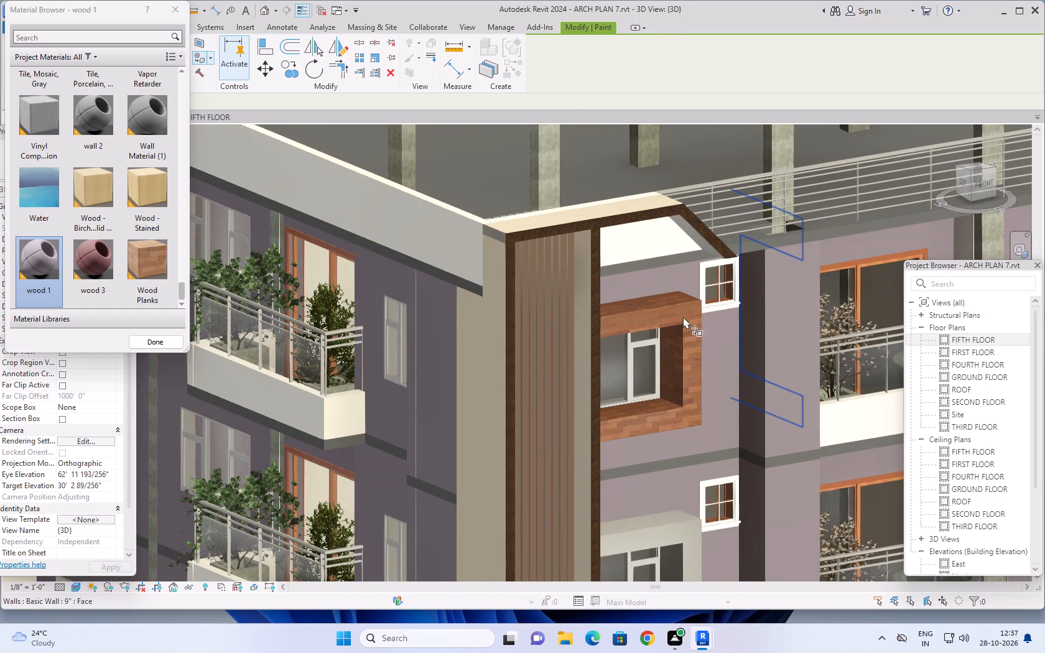
pyautogui.moveTo(683, 317); pyautogui.dragTo(568, 225, button='middle')
pyautogui.scroll(-3, 577, 310)
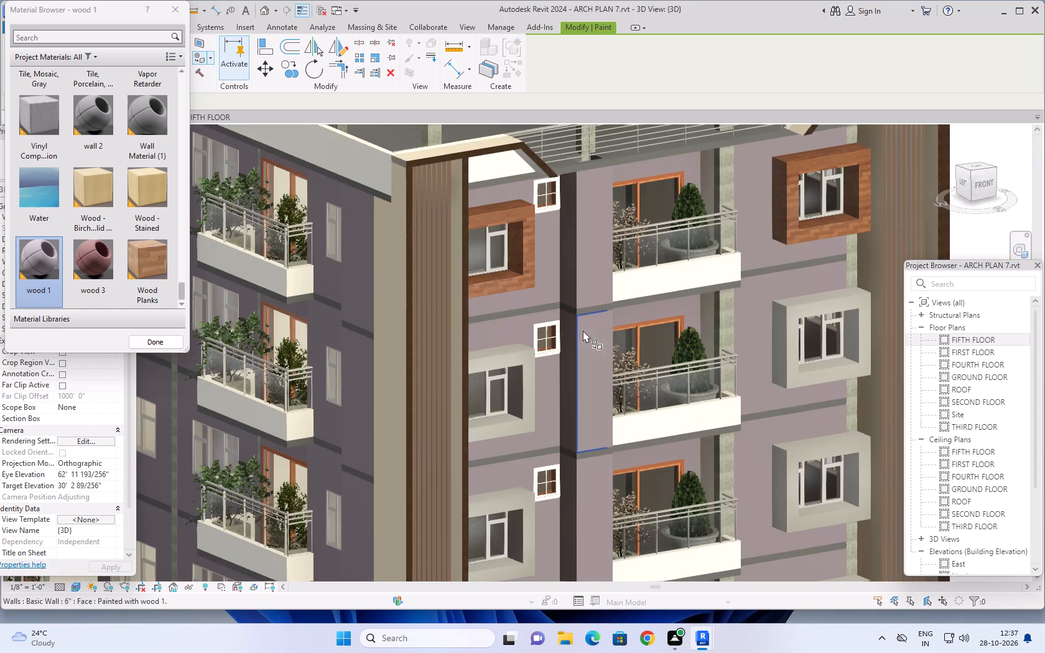
pyautogui.scroll(-3, 584, 333)
pyautogui.moveTo(597, 394); pyautogui.dragTo(552, 329, button='middle')
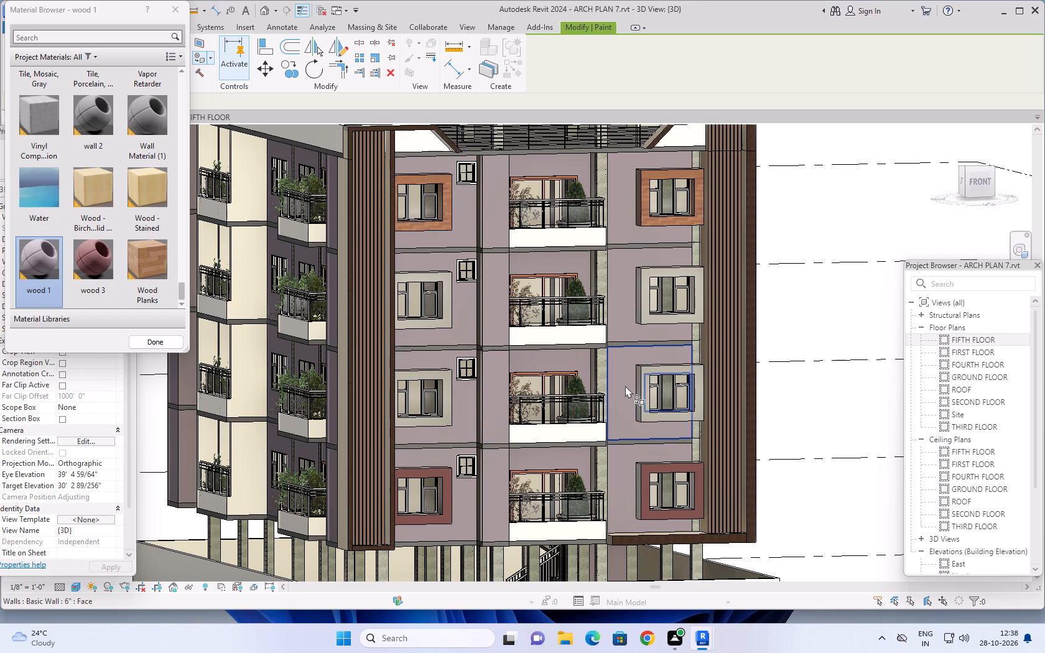
pyautogui.keyDown('shift'); pyautogui.moveTo(625, 386); pyautogui.dragTo(602, 401, button='middle'); pyautogui.keyUp('shift')
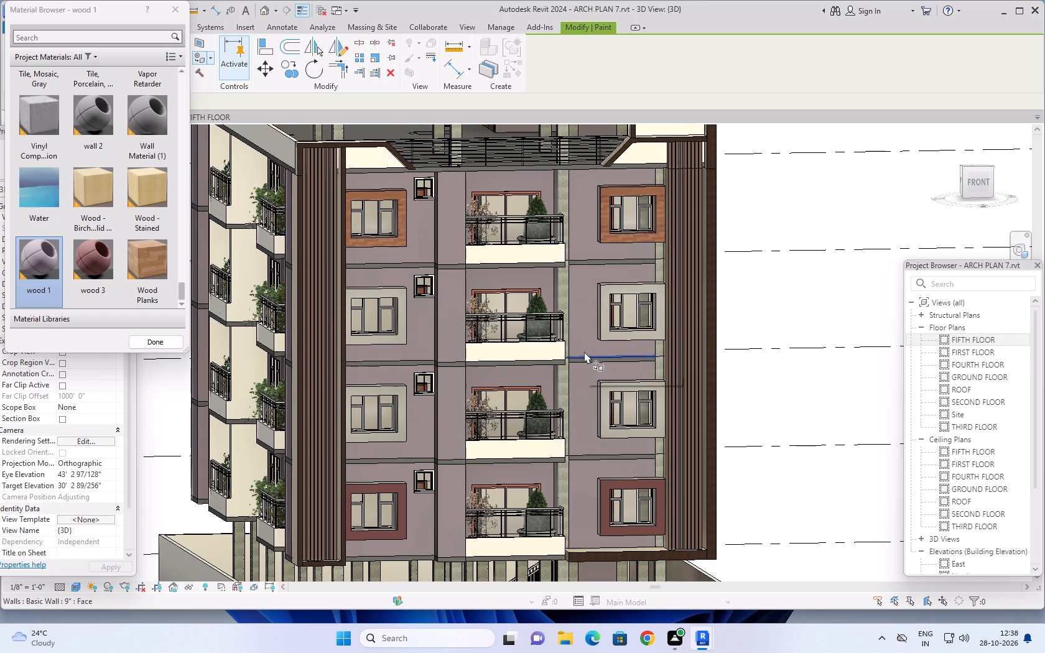
pyautogui.click(180, 7)
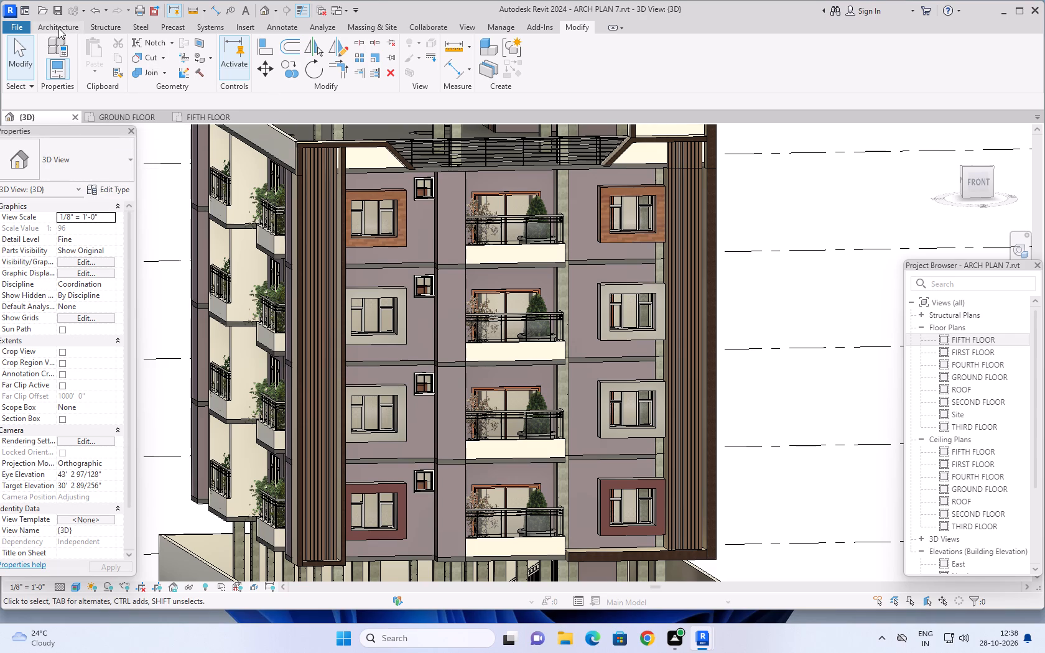
# Start placing a structural column and examine the type properties of the 1'2"X9" Concrete-Rectangular-Column, including dimensions, identity data and IFC parameters.
pyautogui.click(114, 25)
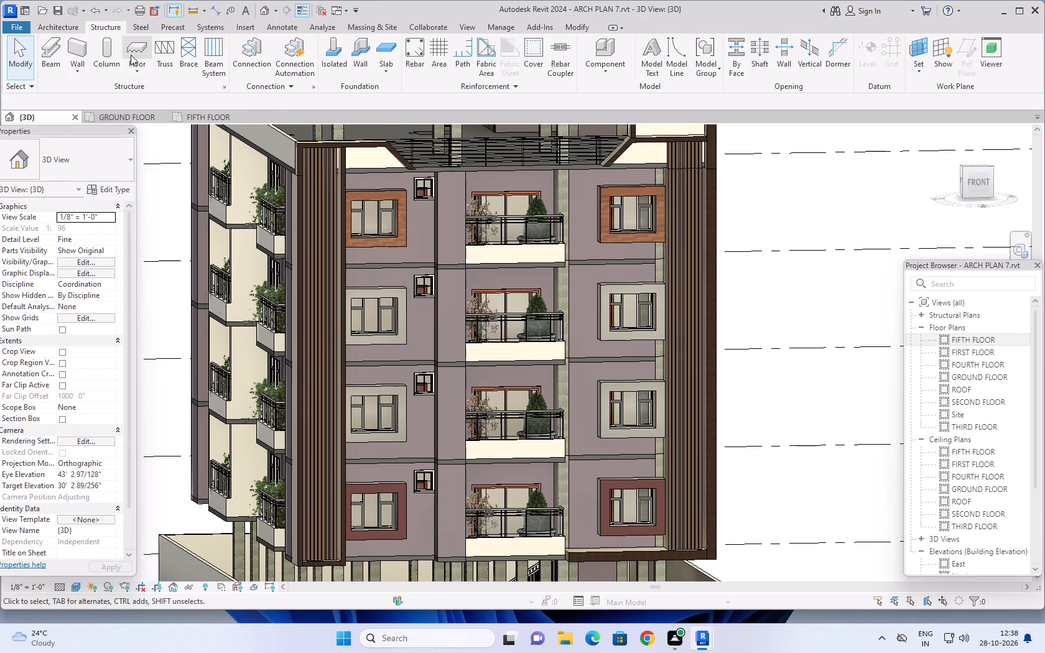
pyautogui.click(111, 47)
pyautogui.click(106, 187)
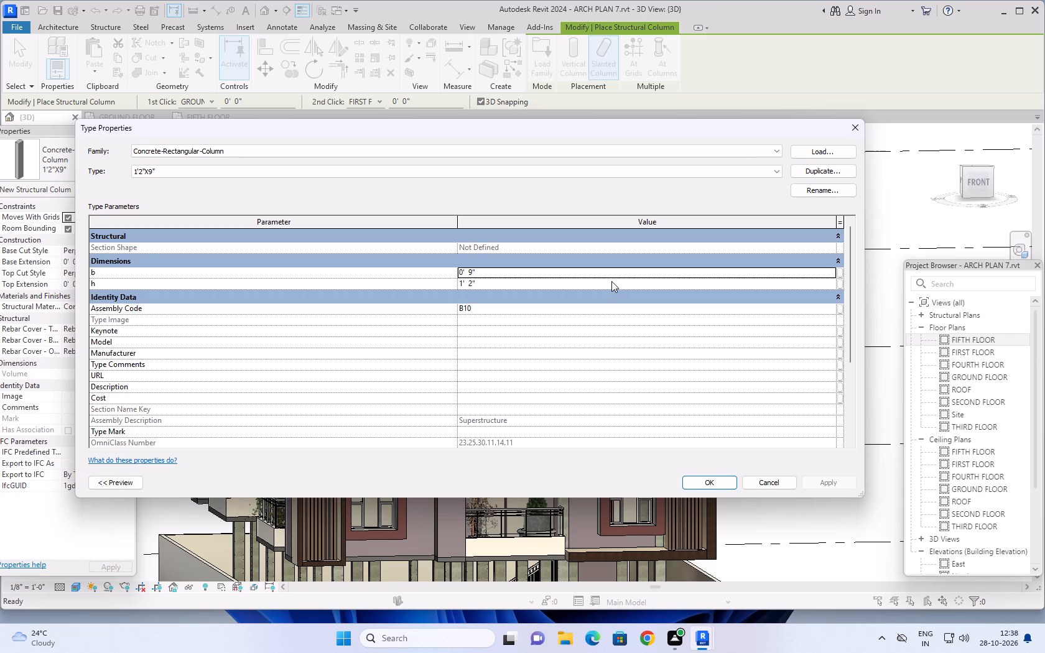
pyautogui.scroll(-4, 452, 281)
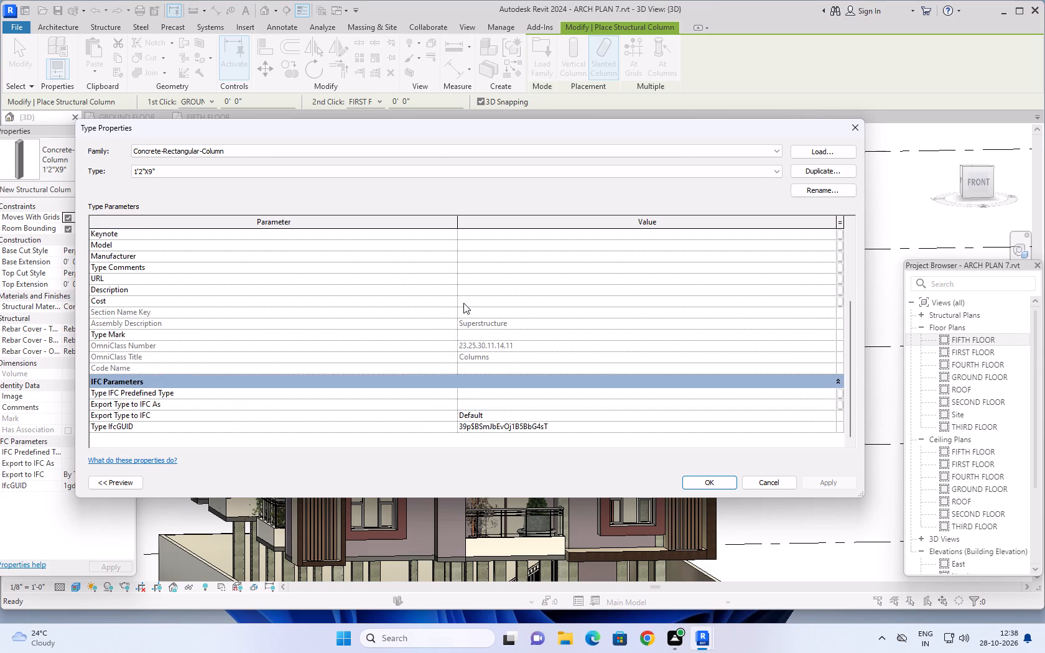
pyautogui.scroll(-7, 463, 303)
pyautogui.scroll(9, 481, 320)
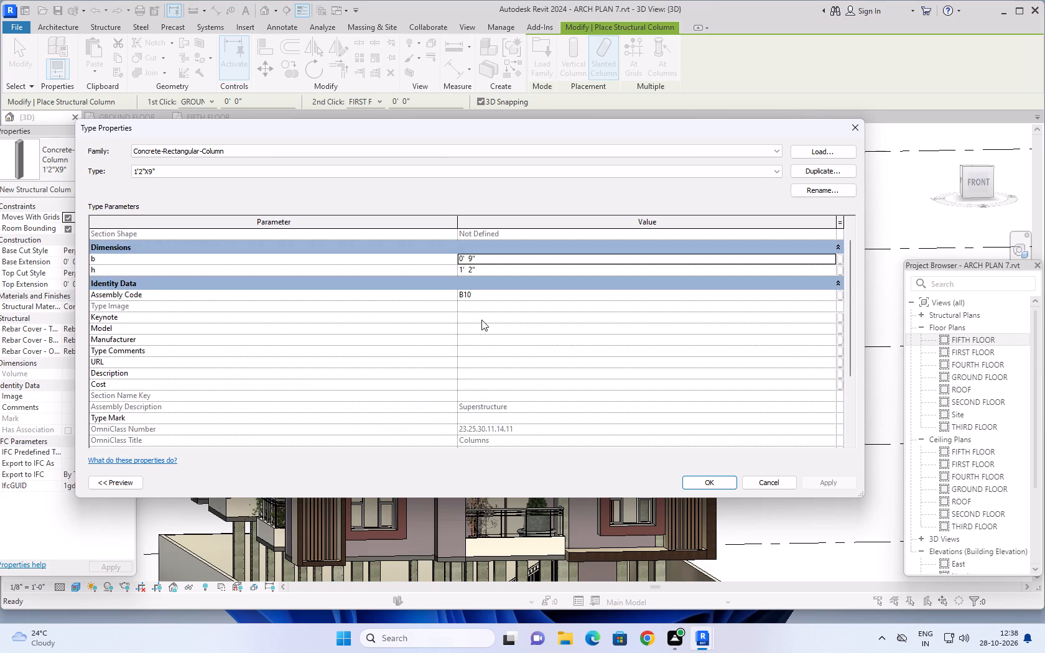
pyautogui.scroll(-1, 534, 308)
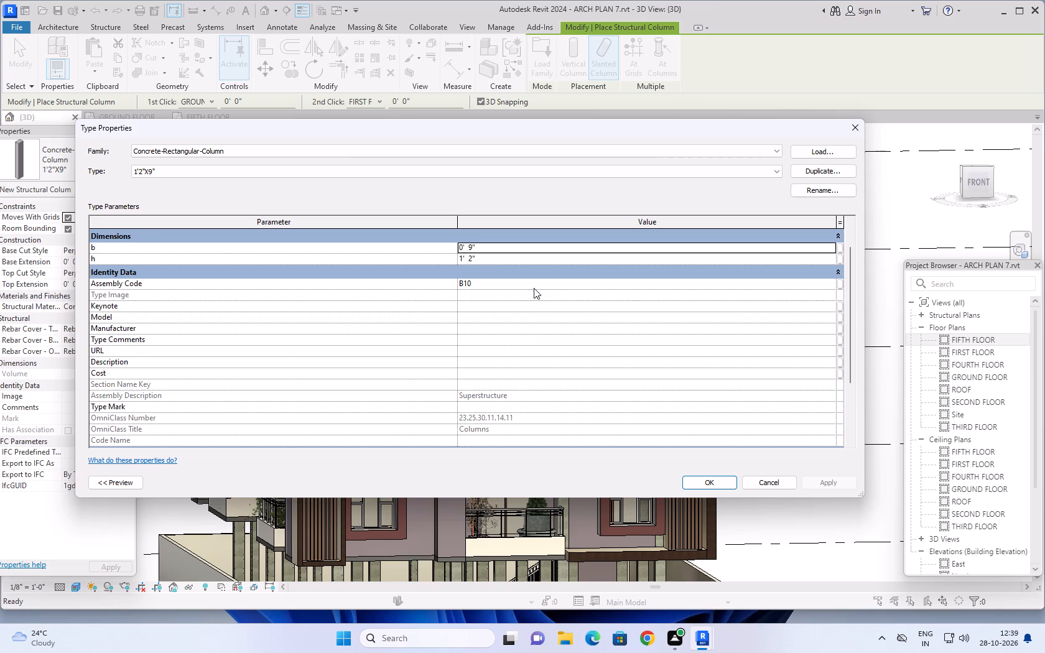
pyautogui.scroll(4, 531, 277)
pyautogui.click(499, 247)
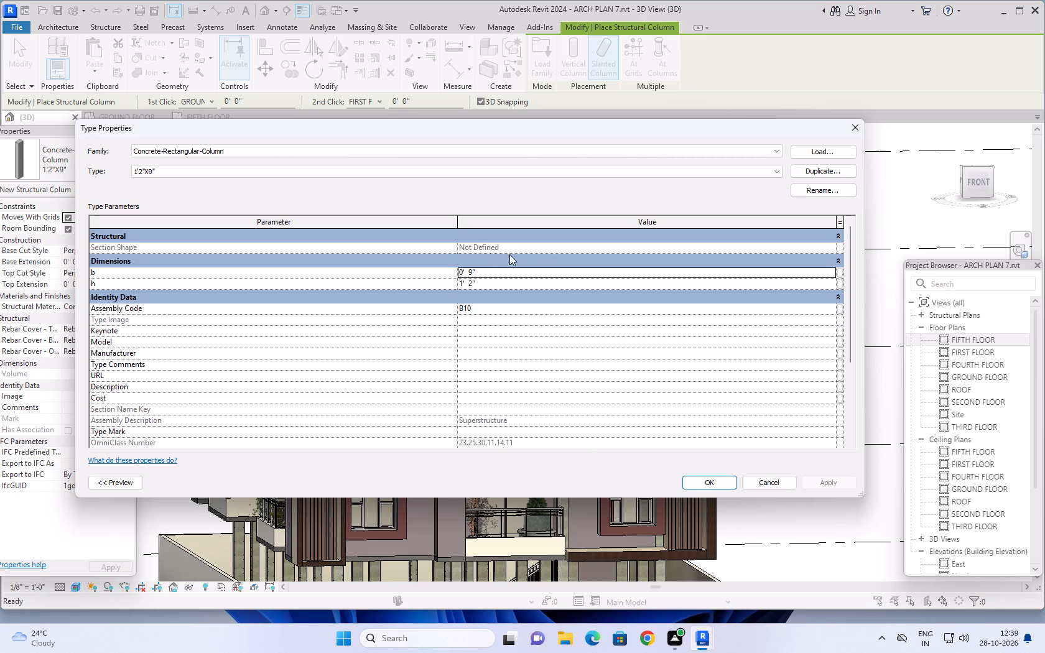
pyautogui.click(638, 246)
pyautogui.scroll(-8, 467, 302)
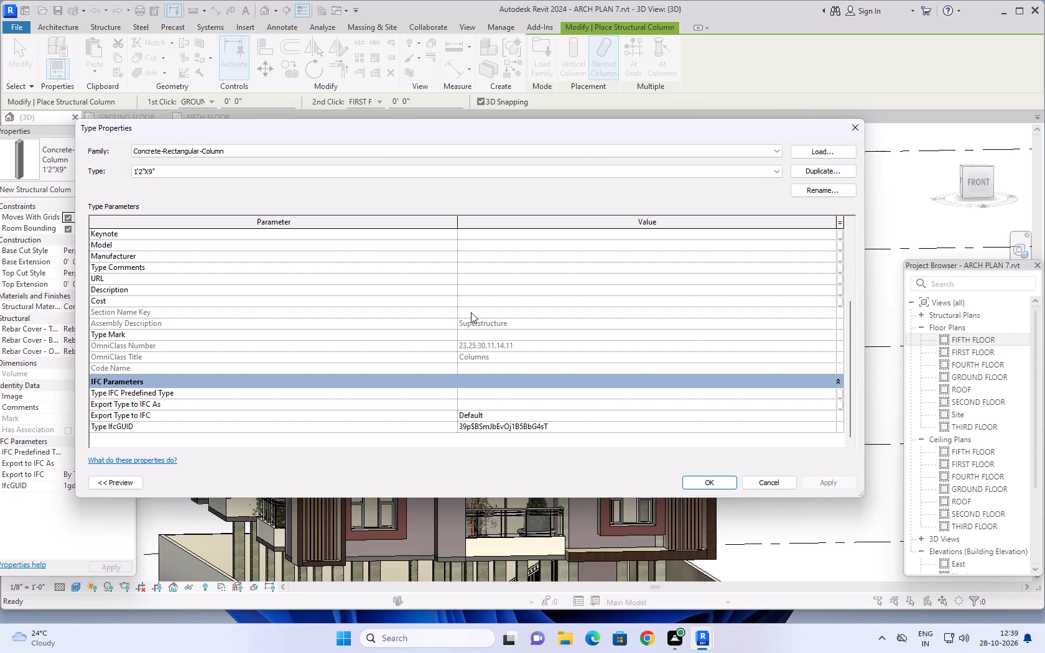
pyautogui.scroll(7, 320, 312)
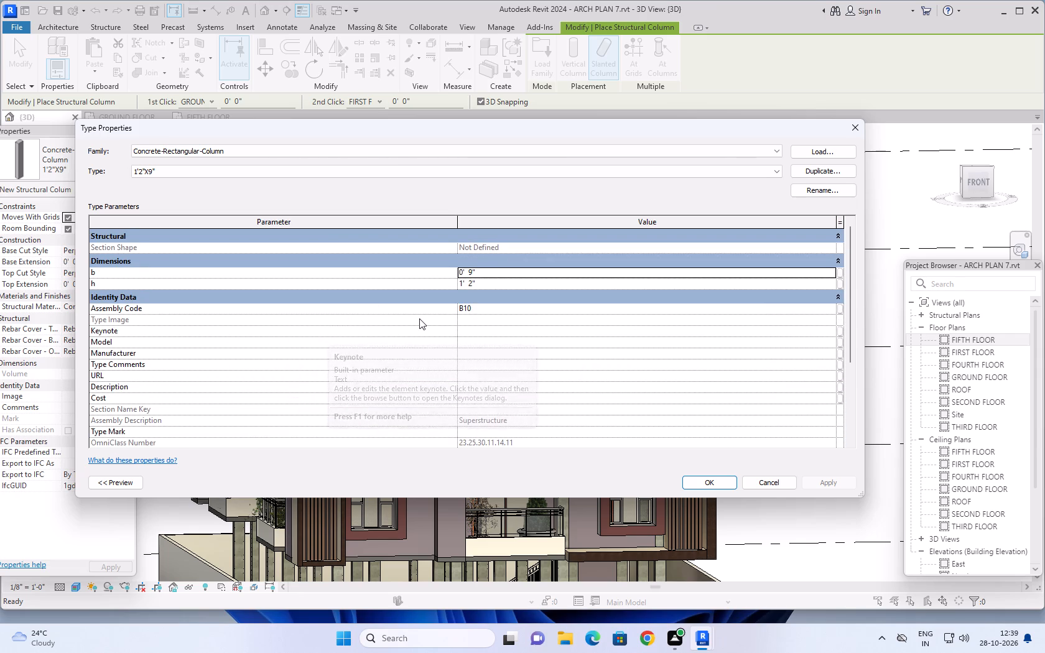
pyautogui.scroll(-1, 425, 318)
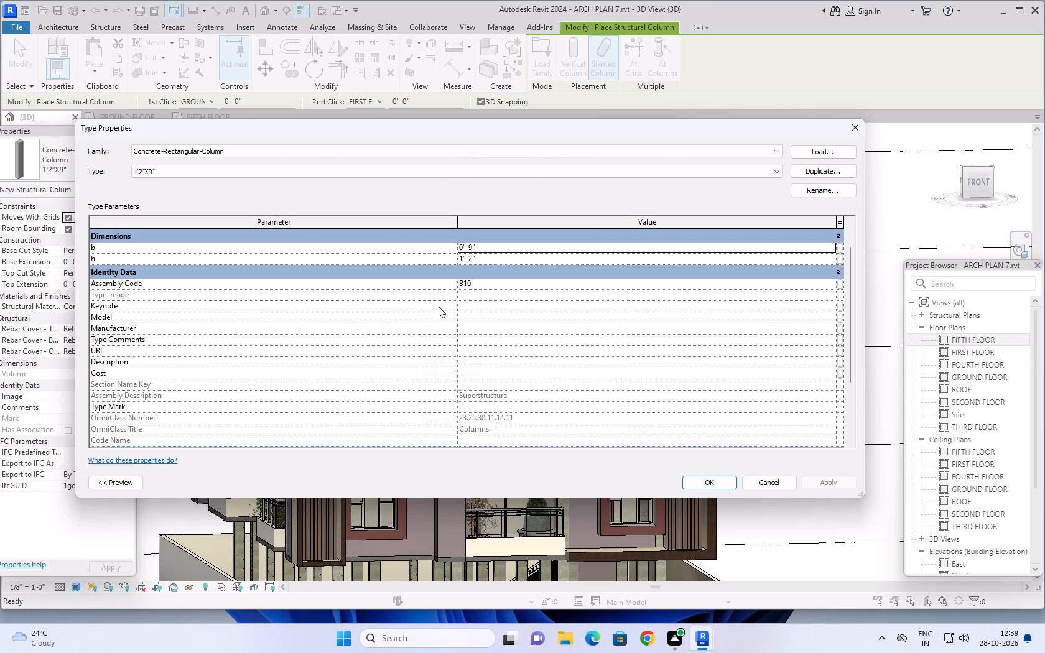
pyautogui.scroll(-1, 439, 307)
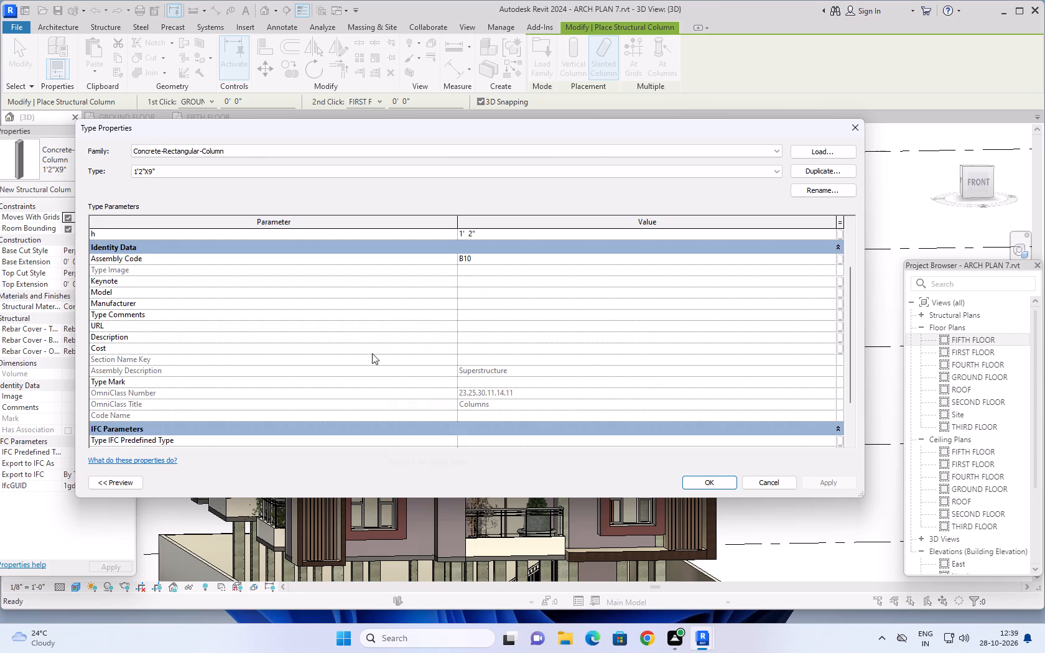
pyautogui.scroll(-2, 410, 336)
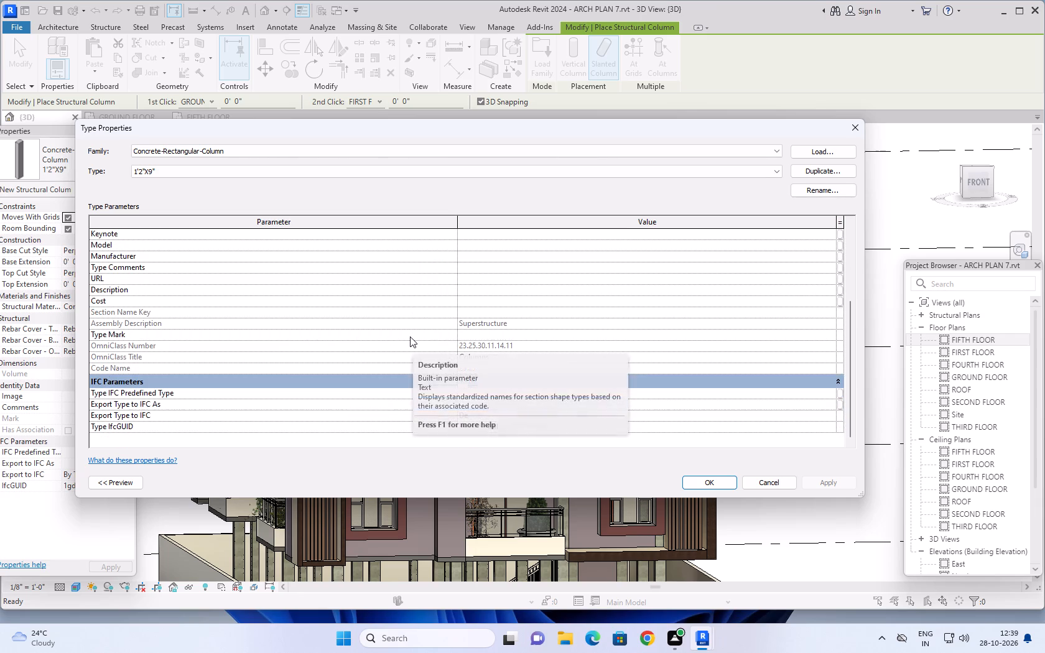
pyautogui.scroll(-5, 411, 336)
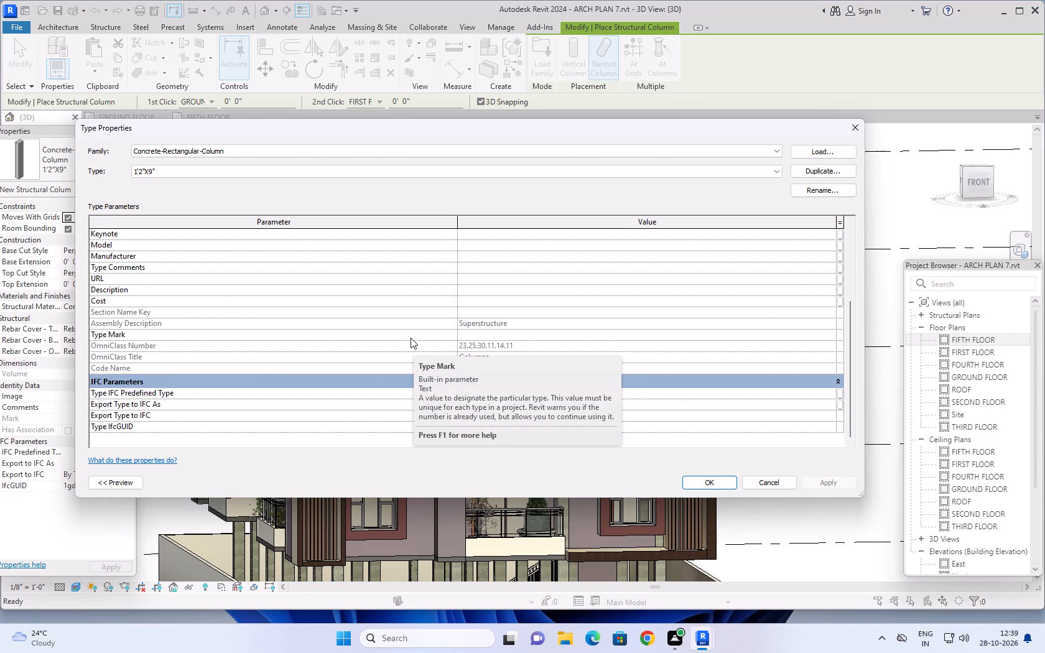
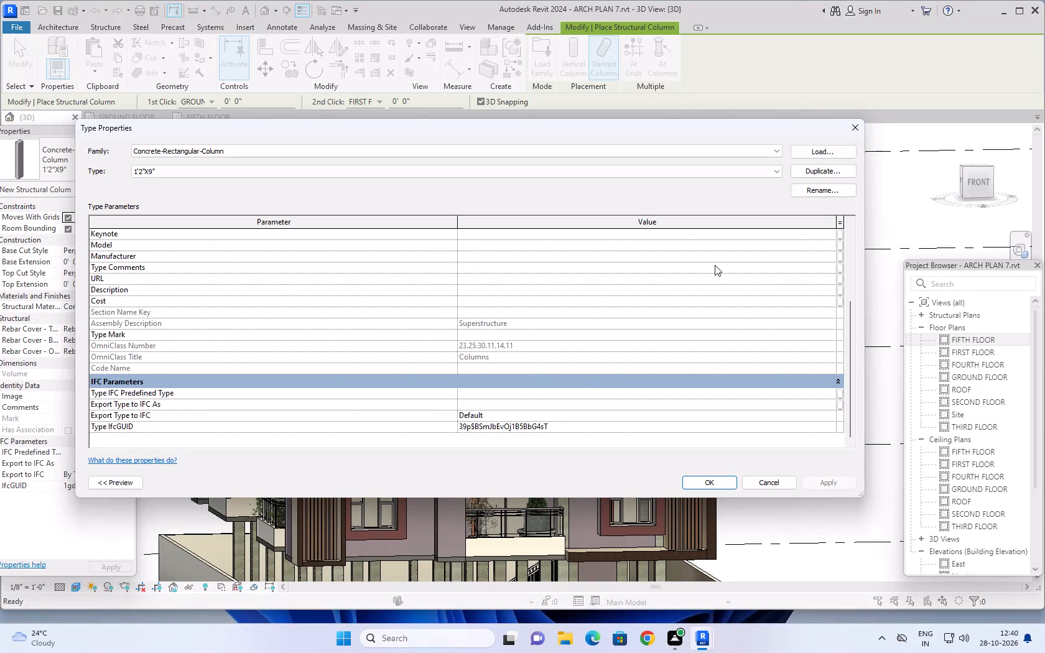
# Finish reviewing the 1'2"X9" Concrete-Rectangular-Column type parameters and close the type properties without changes.
pyautogui.scroll(-3, 460, 319)
pyautogui.scroll(3, 460, 319)
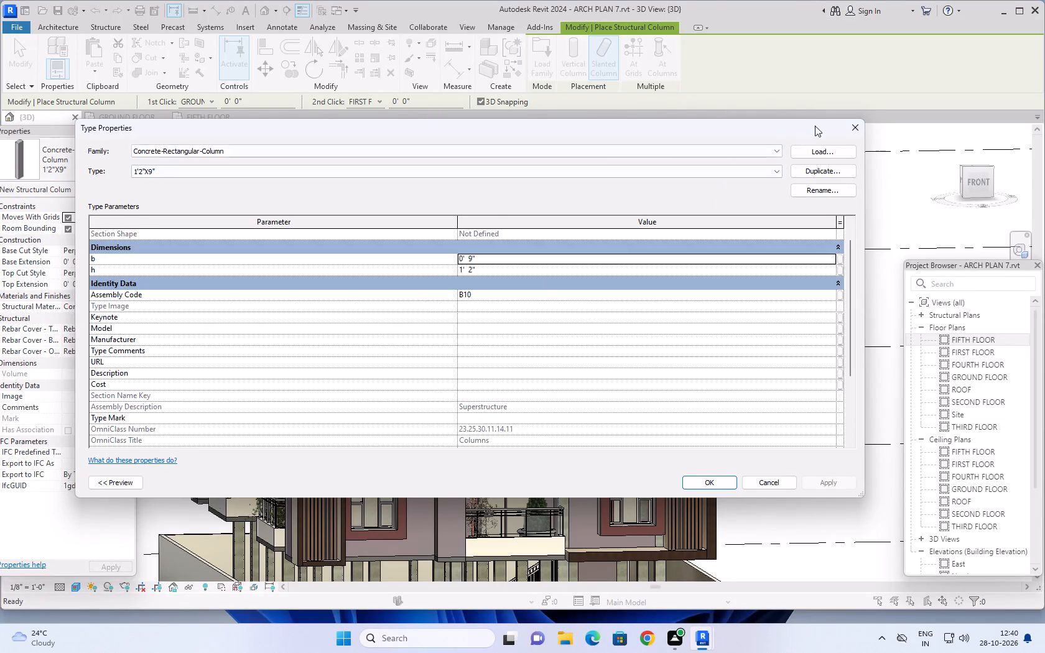
pyautogui.click(852, 124)
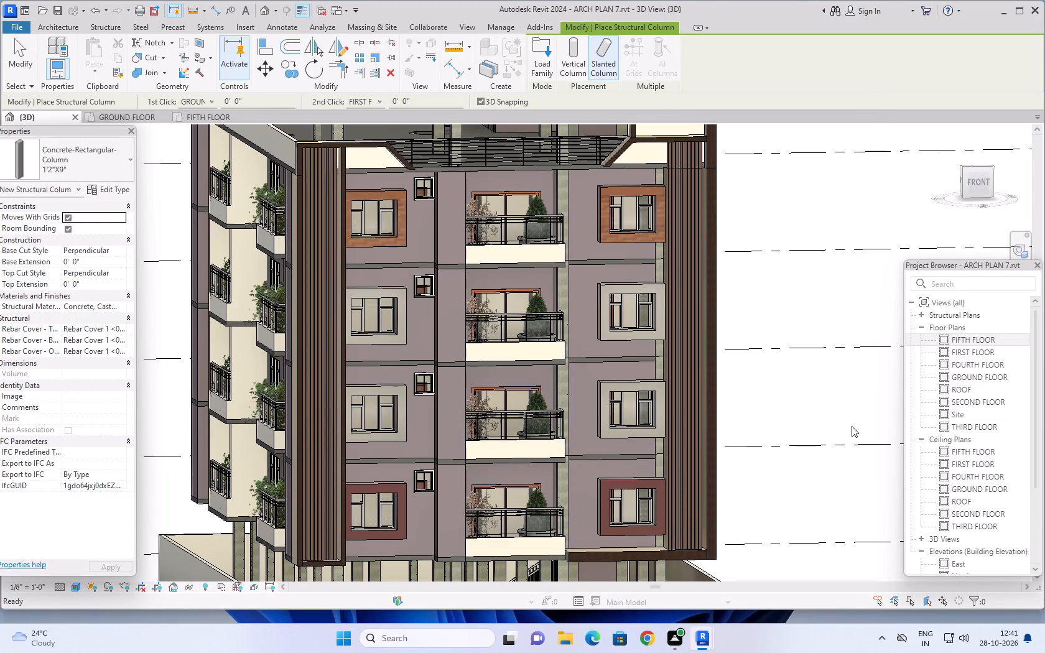
# Examine the whole building from the front and both sides, checking the facade finishes and the exposed concrete columns.
pyautogui.scroll(-2, 843, 435)
pyautogui.moveTo(815, 465); pyautogui.dragTo(834, 409, button='middle')
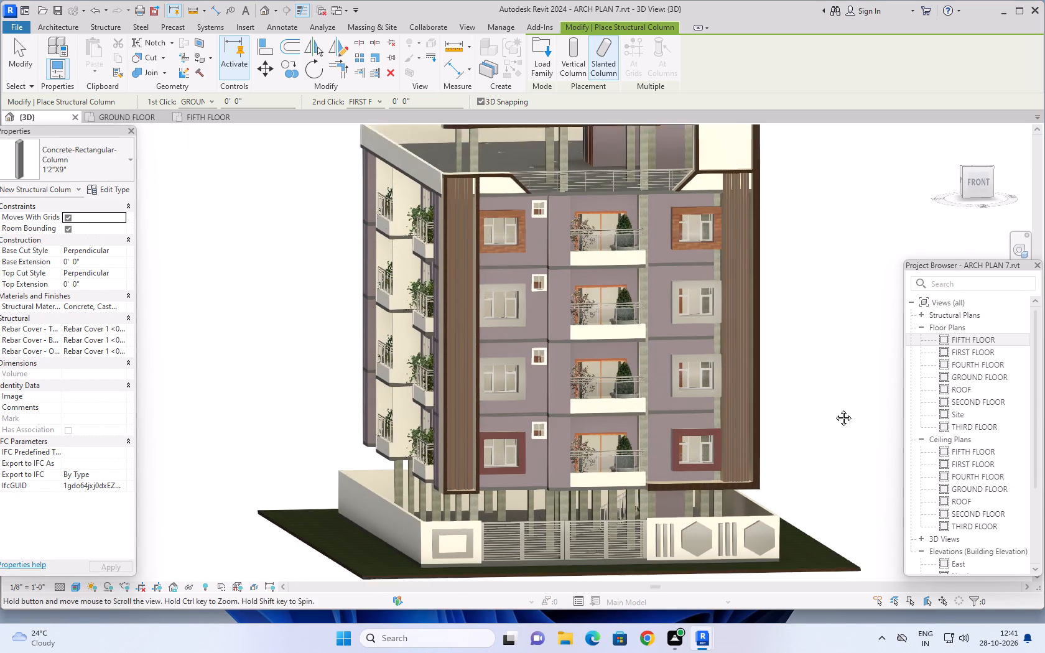
pyautogui.moveTo(834, 409); pyautogui.dragTo(838, 382, button='middle')
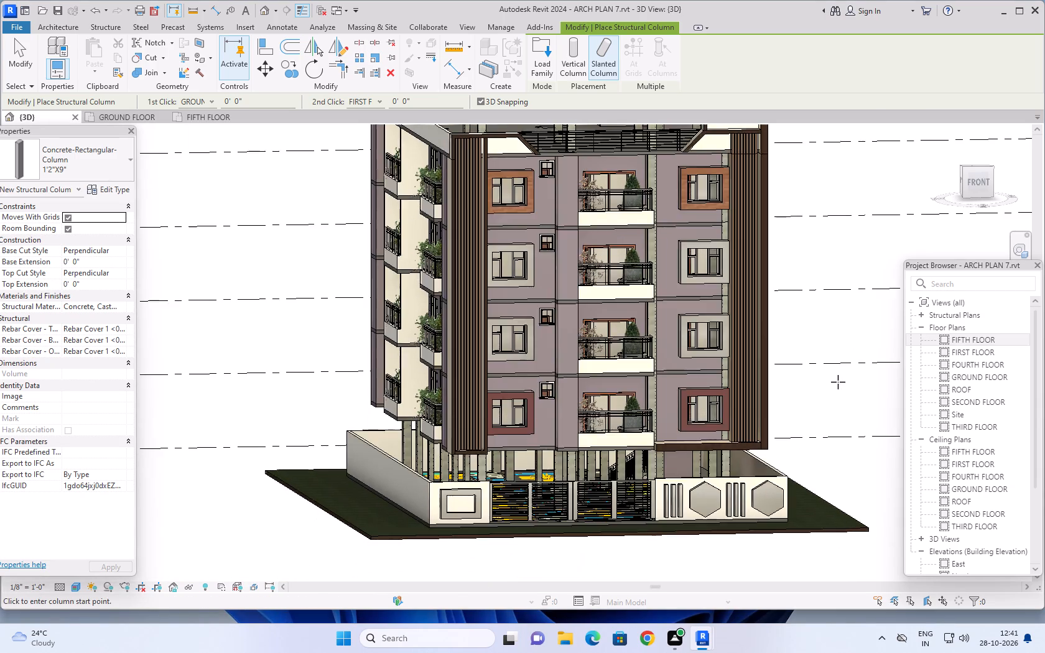
pyautogui.moveTo(838, 383); pyautogui.dragTo(827, 423, button='middle')
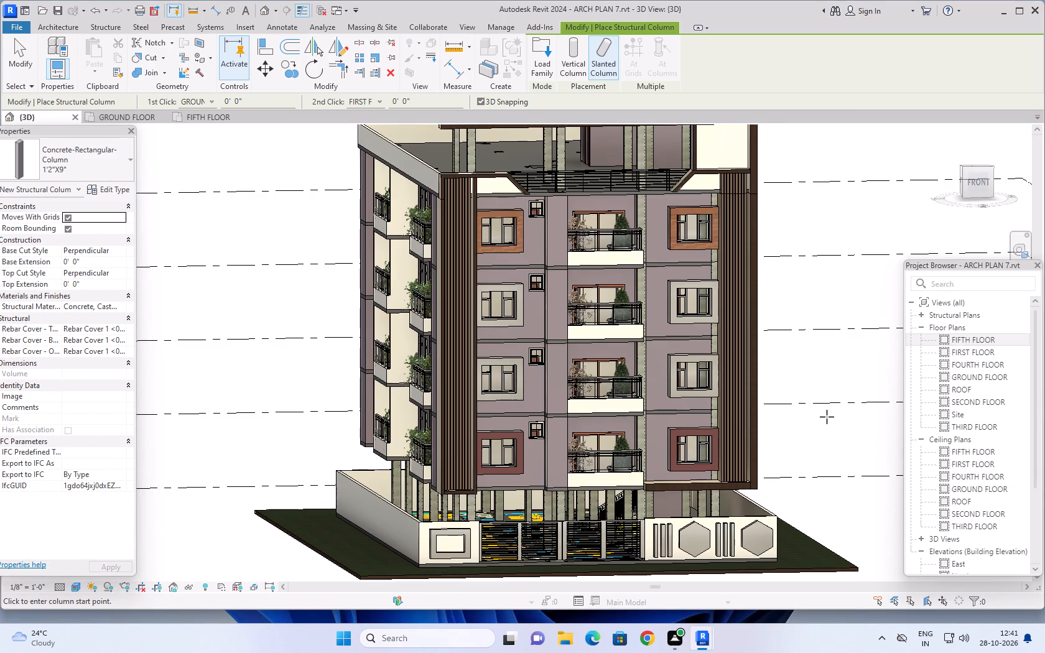
pyautogui.keyDown('shift'); pyautogui.moveTo(815, 427); pyautogui.dragTo(705, 438, button='middle'); pyautogui.keyUp('shift')
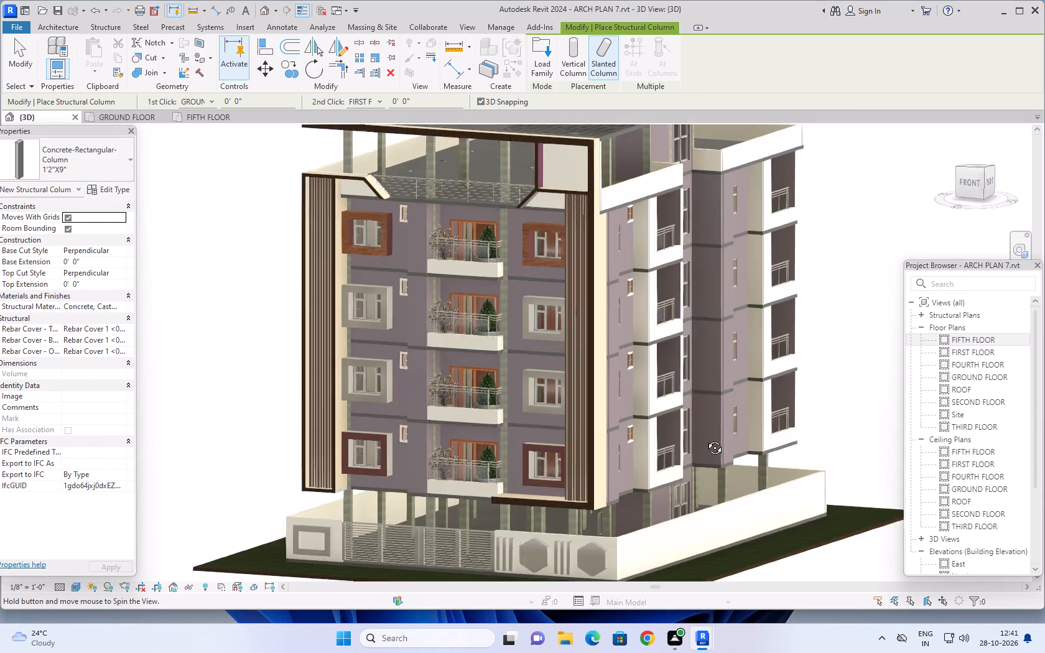
pyautogui.keyDown('shift'); pyautogui.moveTo(705, 438); pyautogui.dragTo(711, 438, button='middle'); pyautogui.keyUp('shift')
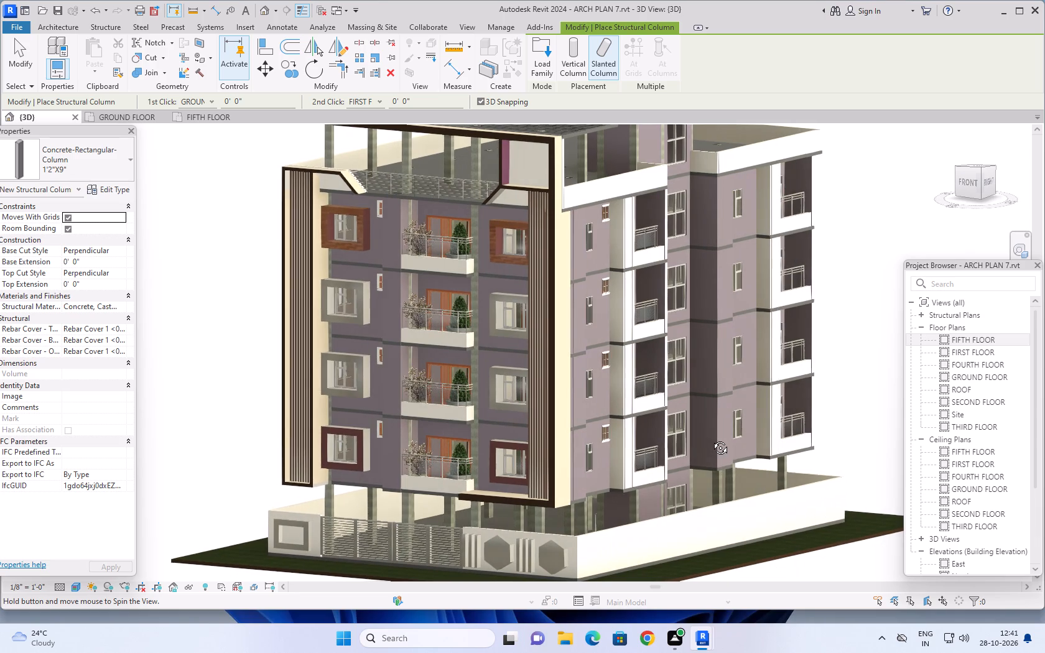
pyautogui.keyDown('shift'); pyautogui.moveTo(711, 438); pyautogui.dragTo(829, 431, button='middle'); pyautogui.keyUp('shift')
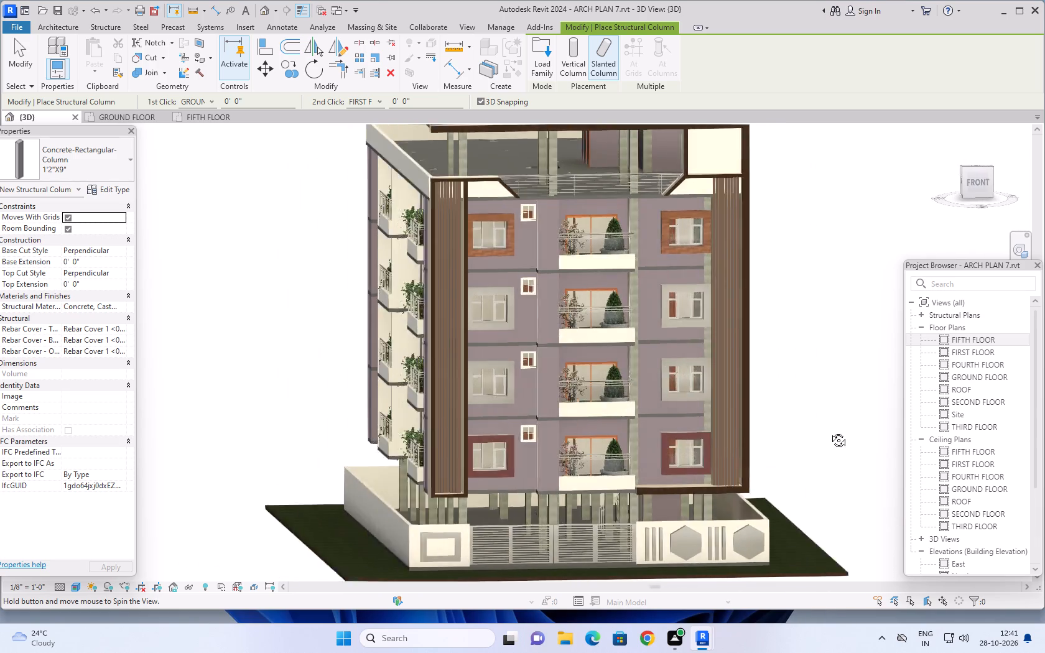
pyautogui.keyDown('shift'); pyautogui.moveTo(829, 431); pyautogui.dragTo(870, 417, button='middle'); pyautogui.keyUp('shift')
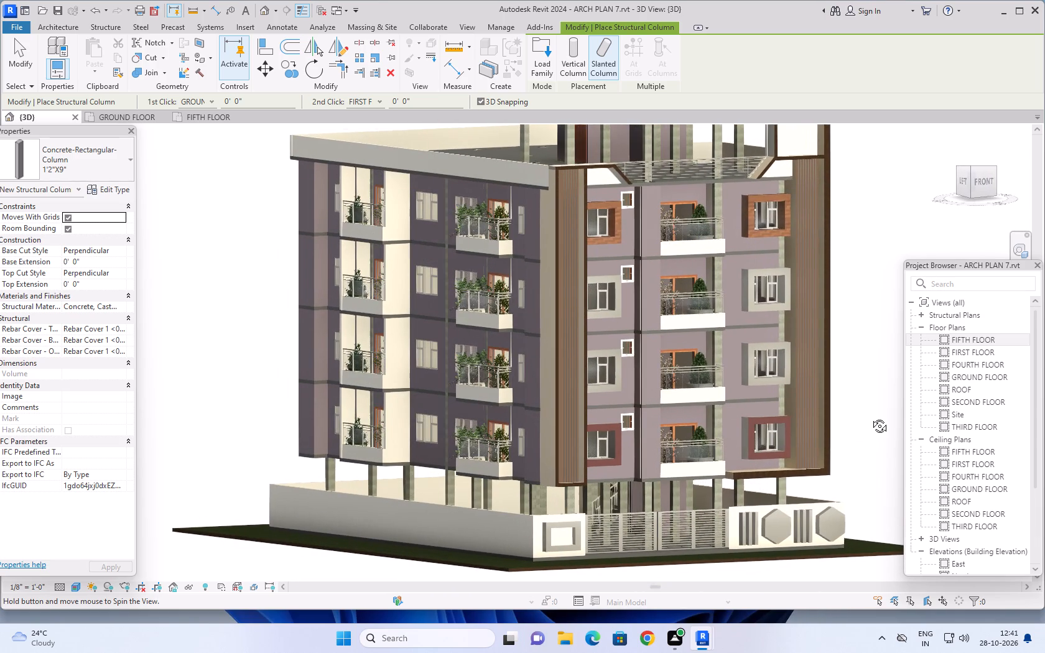
pyautogui.keyDown('shift'); pyautogui.moveTo(870, 417); pyautogui.dragTo(888, 443, button='middle'); pyautogui.keyUp('shift')
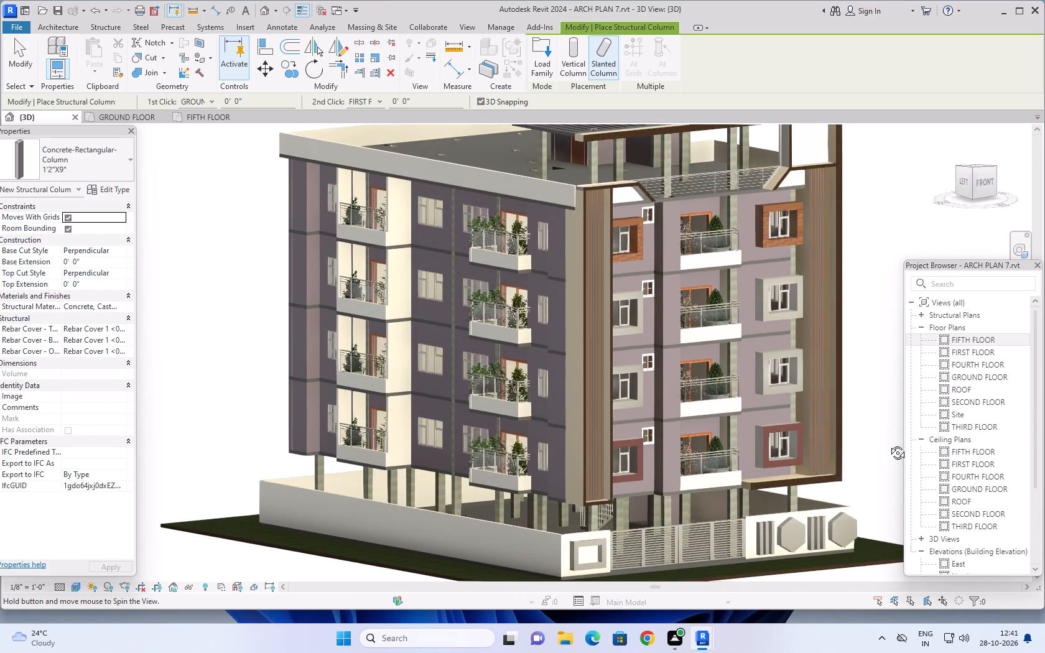
pyautogui.keyDown('shift'); pyautogui.moveTo(888, 443); pyautogui.dragTo(896, 456, button='middle'); pyautogui.keyUp('shift')
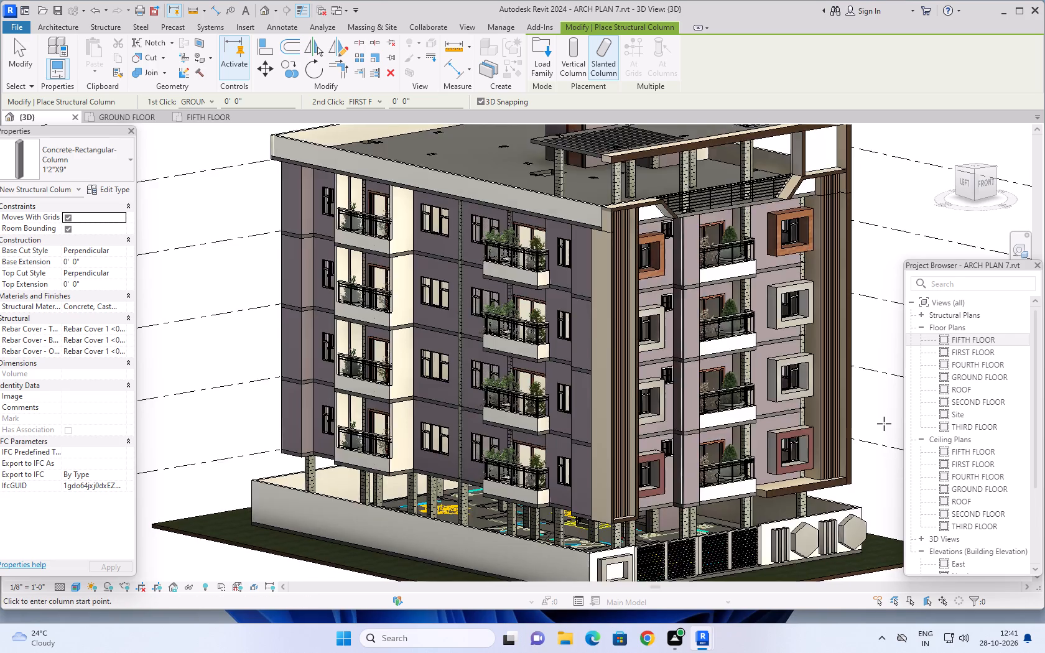
pyautogui.scroll(3, 883, 424)
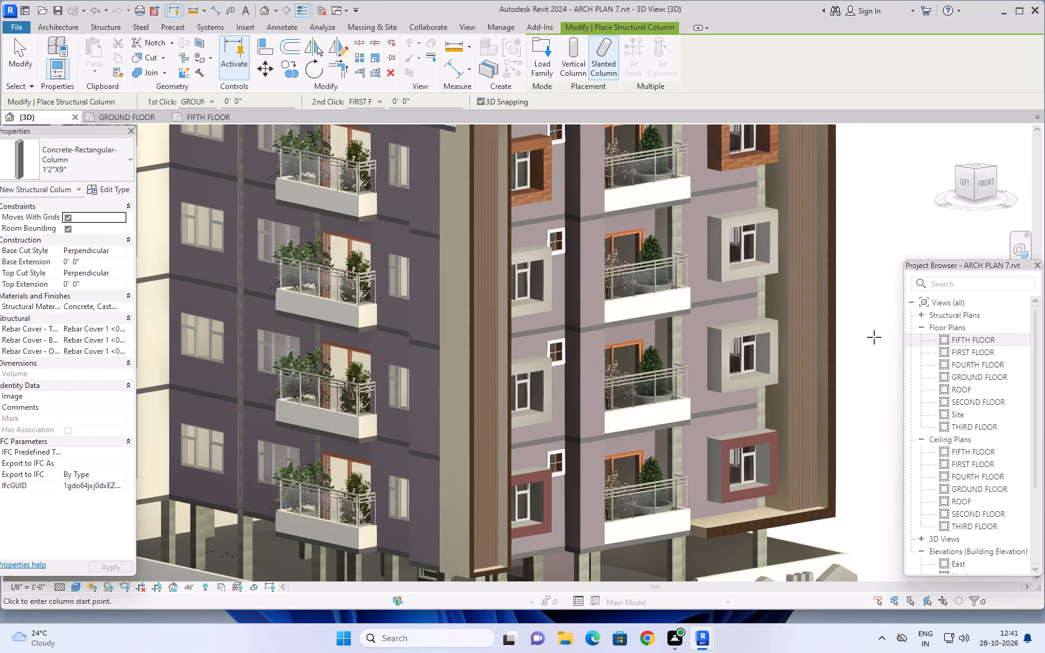
pyautogui.moveTo(873, 333); pyautogui.dragTo(852, 415, button='middle')
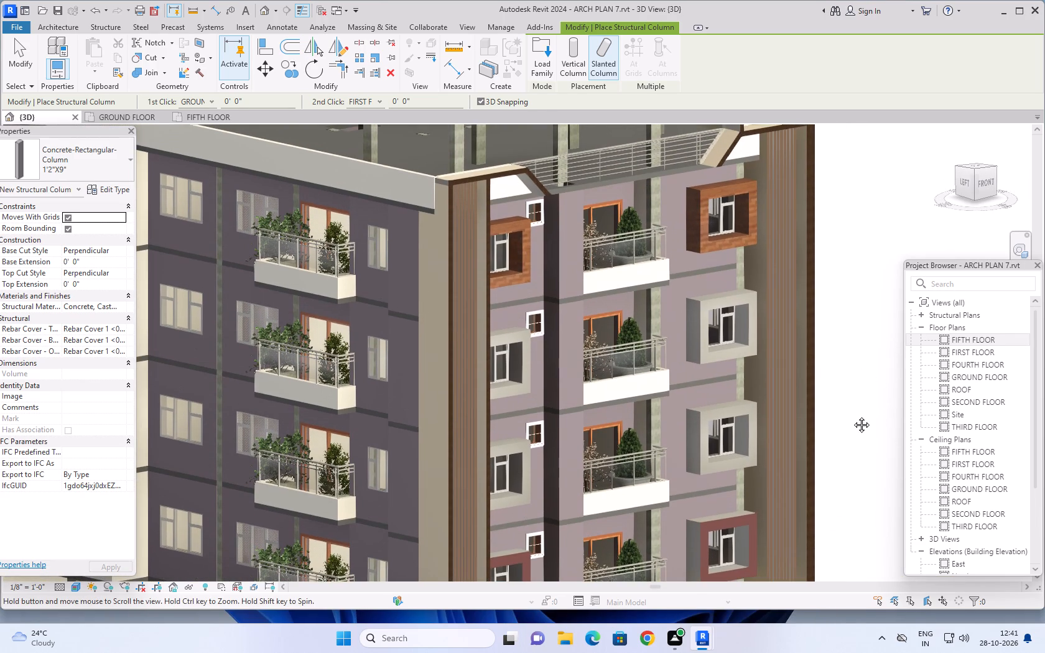
pyautogui.moveTo(852, 415); pyautogui.dragTo(860, 401, button='middle')
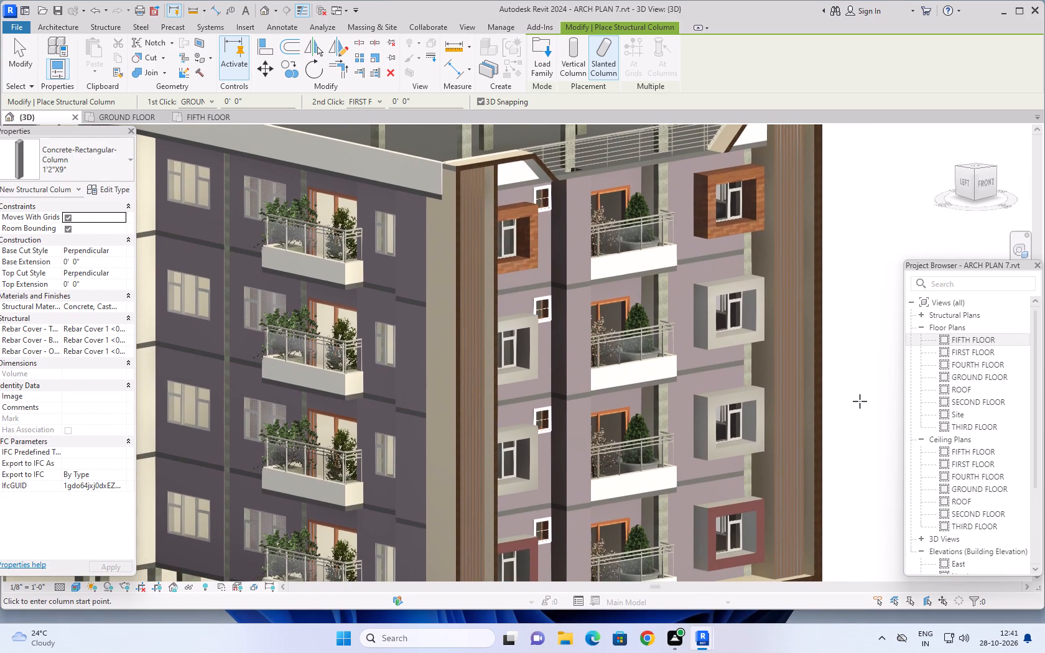
pyautogui.keyDown('shift'); pyautogui.moveTo(858, 402); pyautogui.dragTo(841, 393, button='middle'); pyautogui.keyUp('shift')
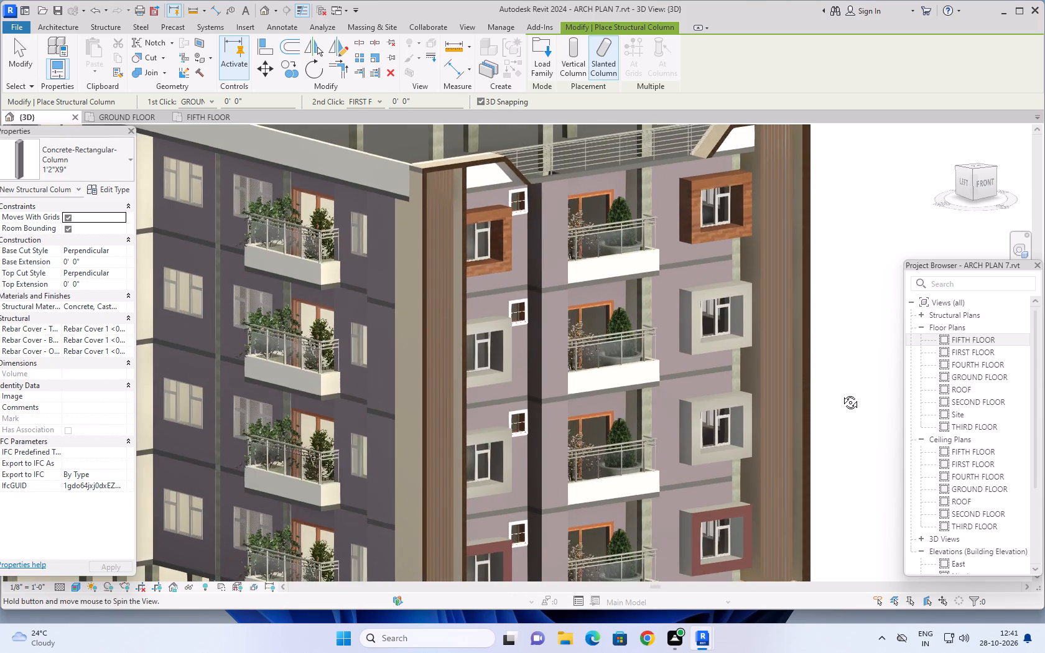
pyautogui.keyDown('shift'); pyautogui.moveTo(841, 393); pyautogui.dragTo(838, 381, button='middle'); pyautogui.keyUp('shift')
pyautogui.moveTo(841, 363); pyautogui.dragTo(857, 413, button='middle')
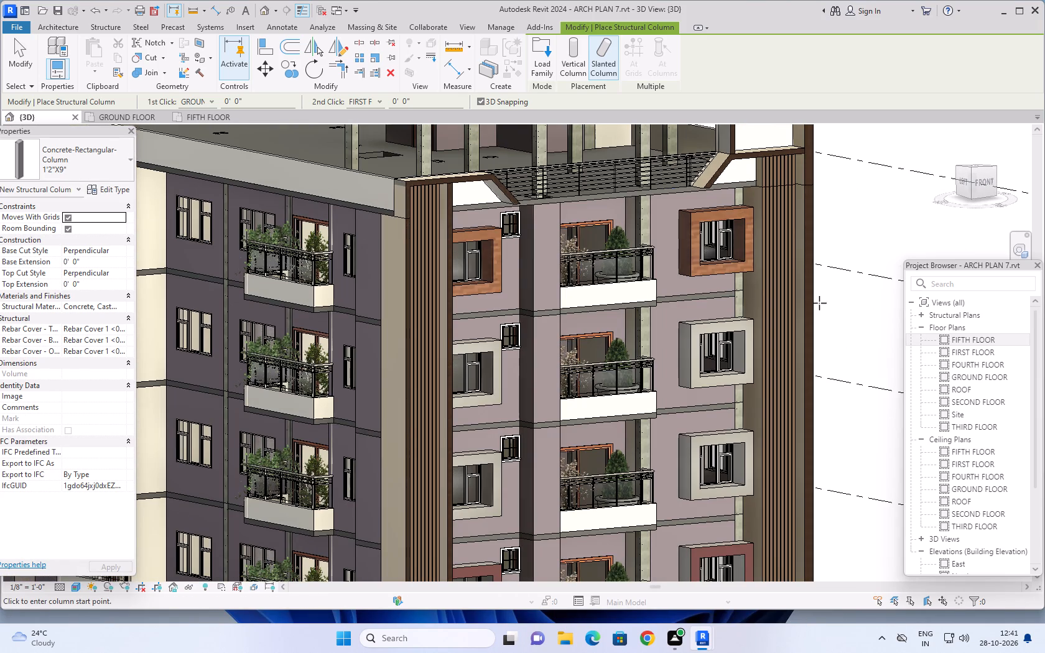
# Paint the front faces of the structural column beside the top two central balconies with wood 1.
pyautogui.click(197, 53)
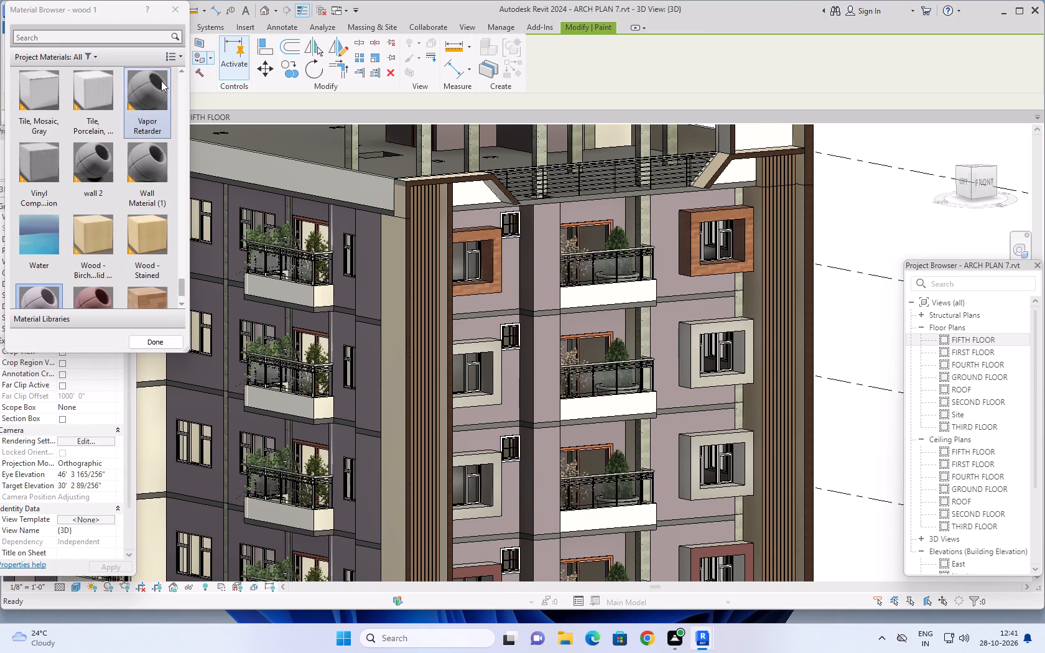
pyautogui.scroll(-4, 88, 206)
pyautogui.click(32, 261)
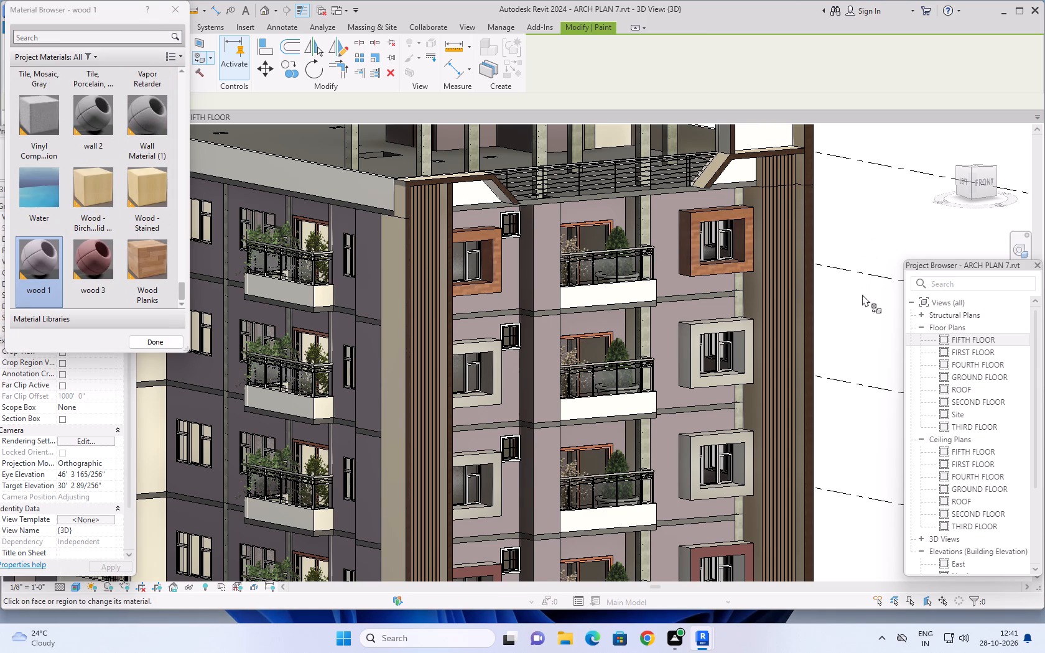
pyautogui.keyDown('shift'); pyautogui.moveTo(862, 295); pyautogui.dragTo(809, 281, button='middle'); pyautogui.keyUp('shift')
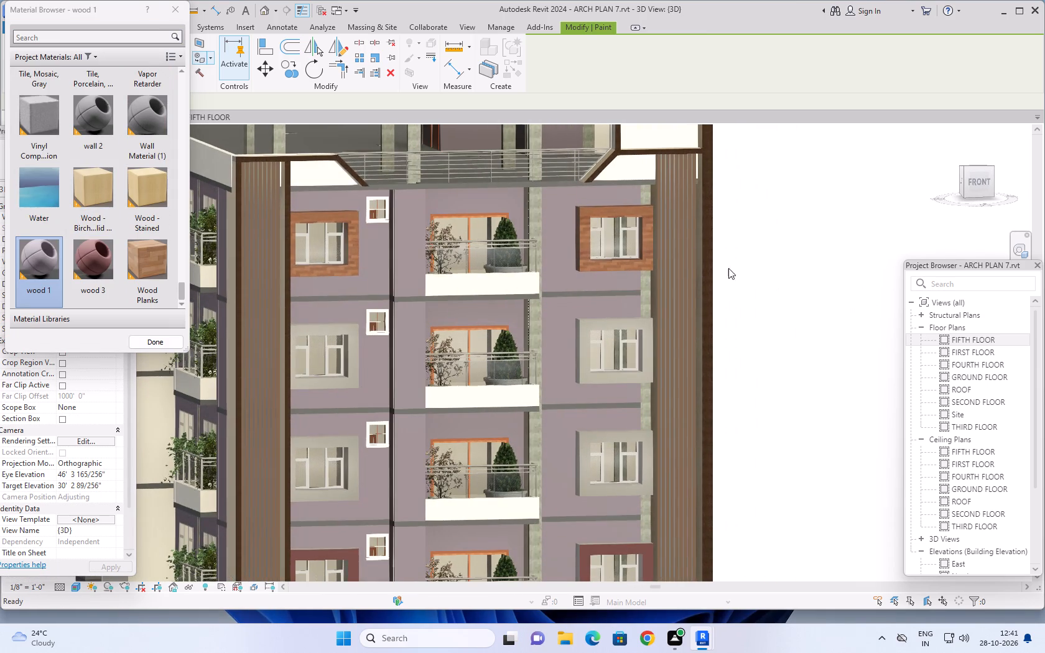
pyautogui.scroll(6, 524, 226)
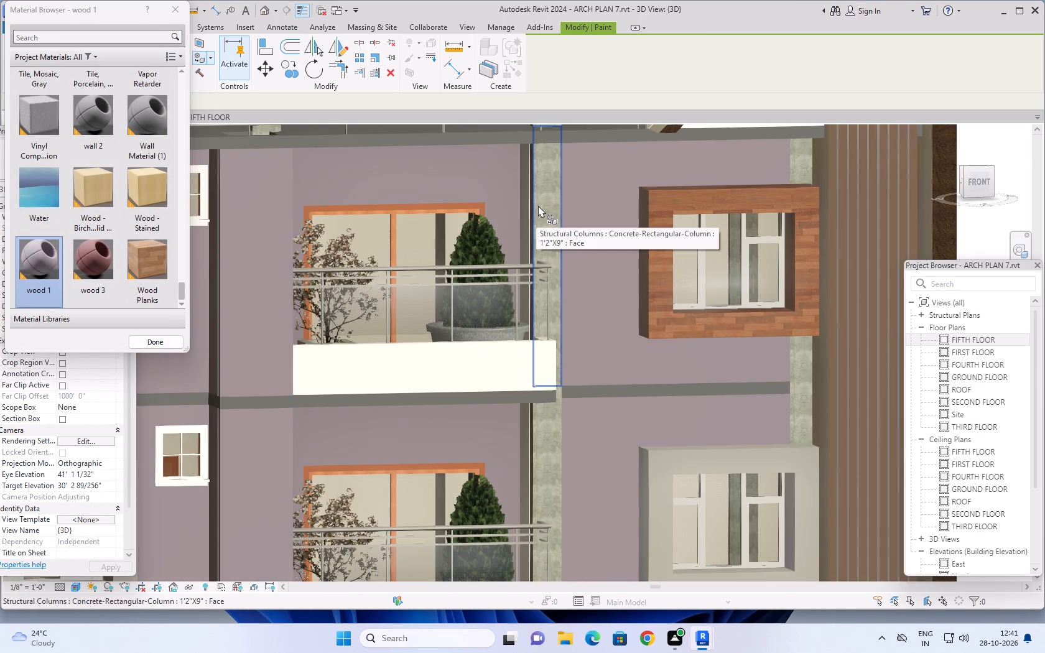
pyautogui.click(538, 205)
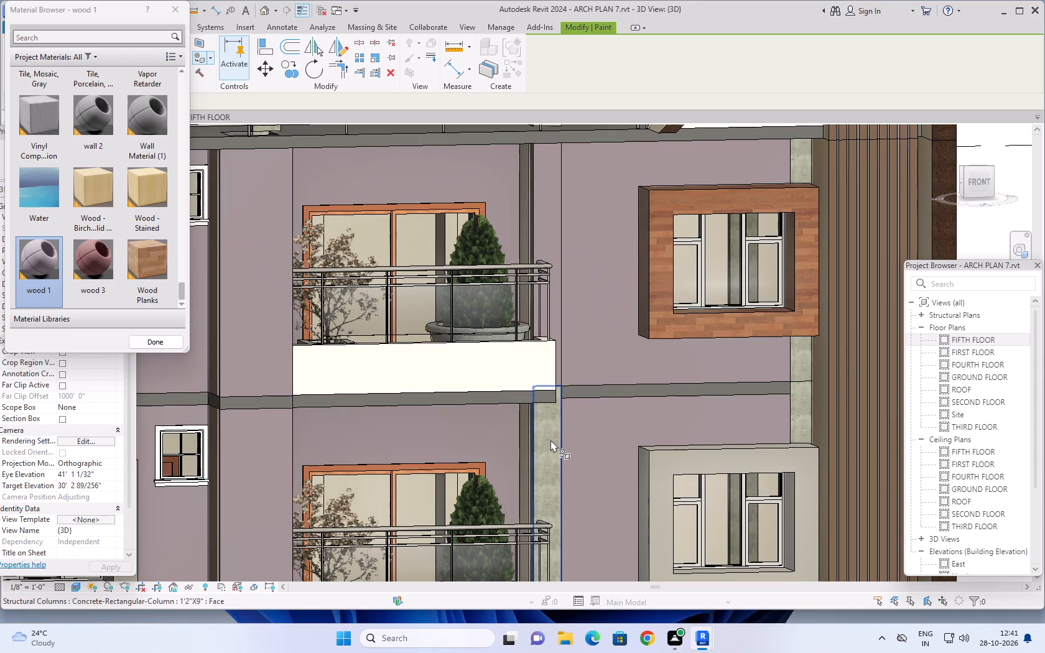
pyautogui.click(550, 440)
# Paint the inner side faces of the 6" wall next to the column at the top two central balconies with wood 1.
pyautogui.keyDown('shift'); pyautogui.moveTo(552, 223); pyautogui.dragTo(570, 238, button='middle'); pyautogui.keyUp('shift')
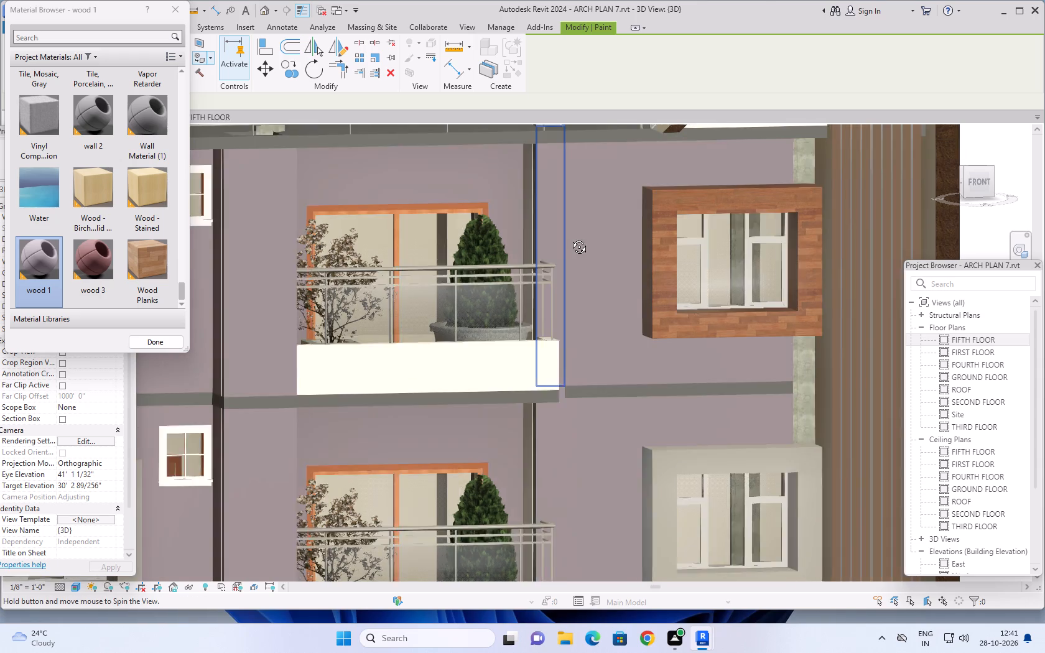
pyautogui.keyDown('shift'); pyautogui.moveTo(570, 238); pyautogui.dragTo(589, 253, button='middle'); pyautogui.keyUp('shift')
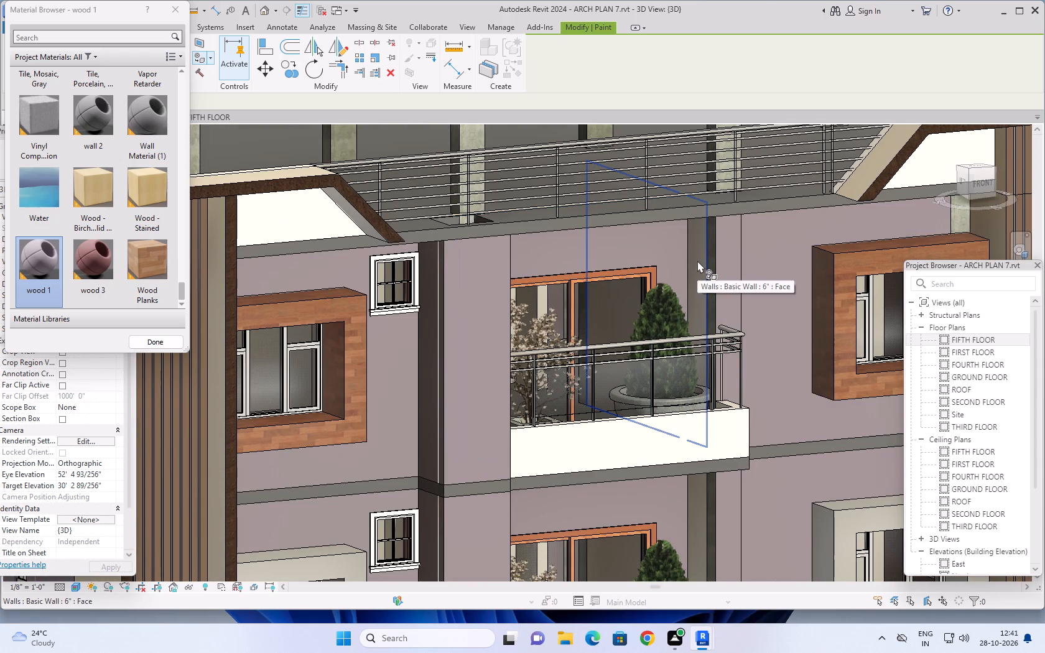
pyautogui.click(697, 261)
pyautogui.click(697, 506)
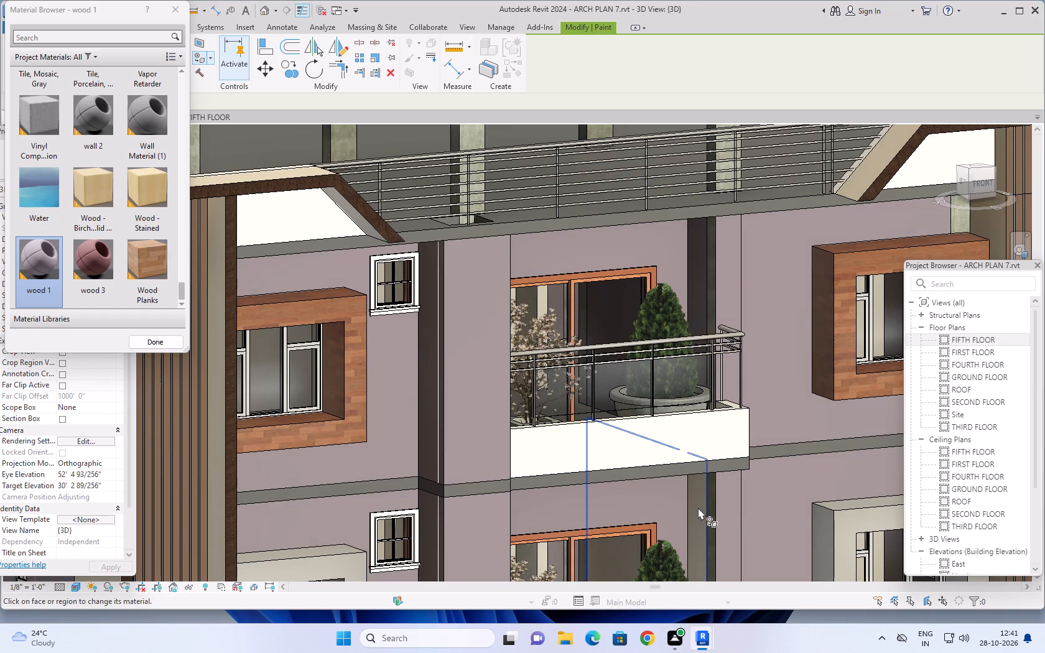
# Paint the narrow balcony-side faces of the structural column at the second-highest and top central balconies with wood 1.
pyautogui.scroll(-3, 744, 505)
pyautogui.moveTo(749, 509); pyautogui.dragTo(686, 312, button='middle')
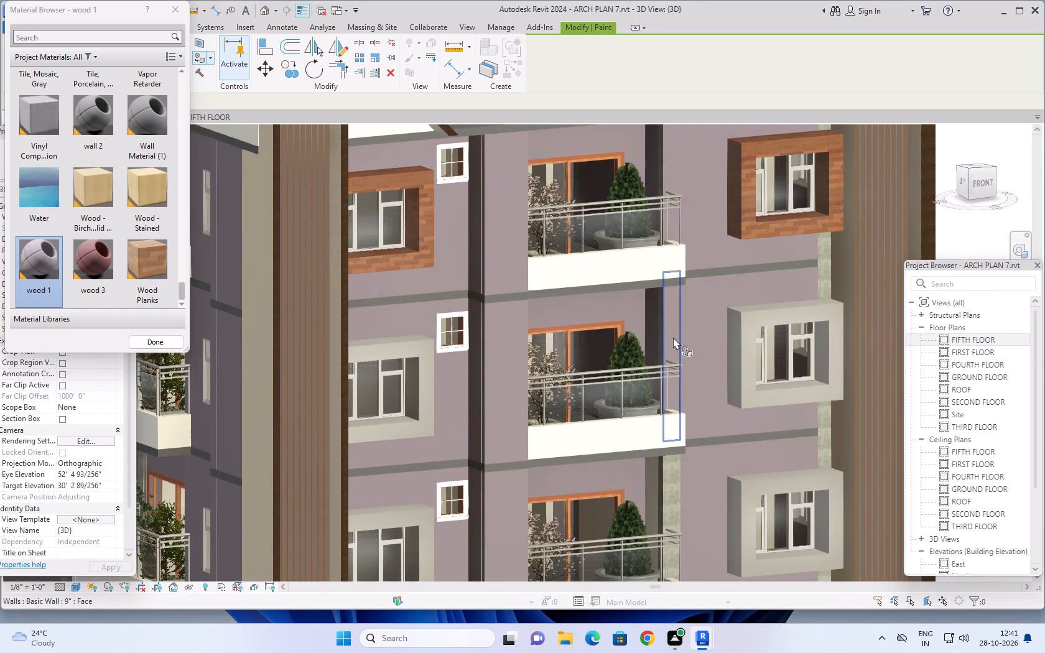
pyautogui.scroll(9, 671, 337)
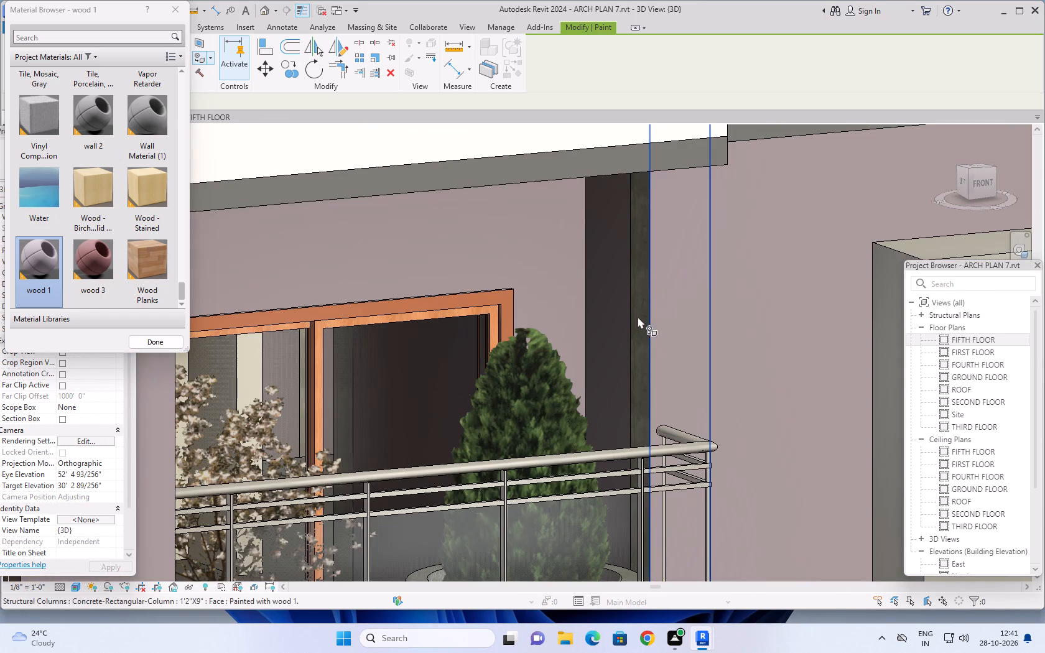
pyautogui.click(641, 310)
pyautogui.scroll(-6, 685, 322)
pyautogui.moveTo(700, 320); pyautogui.dragTo(681, 450, button='middle')
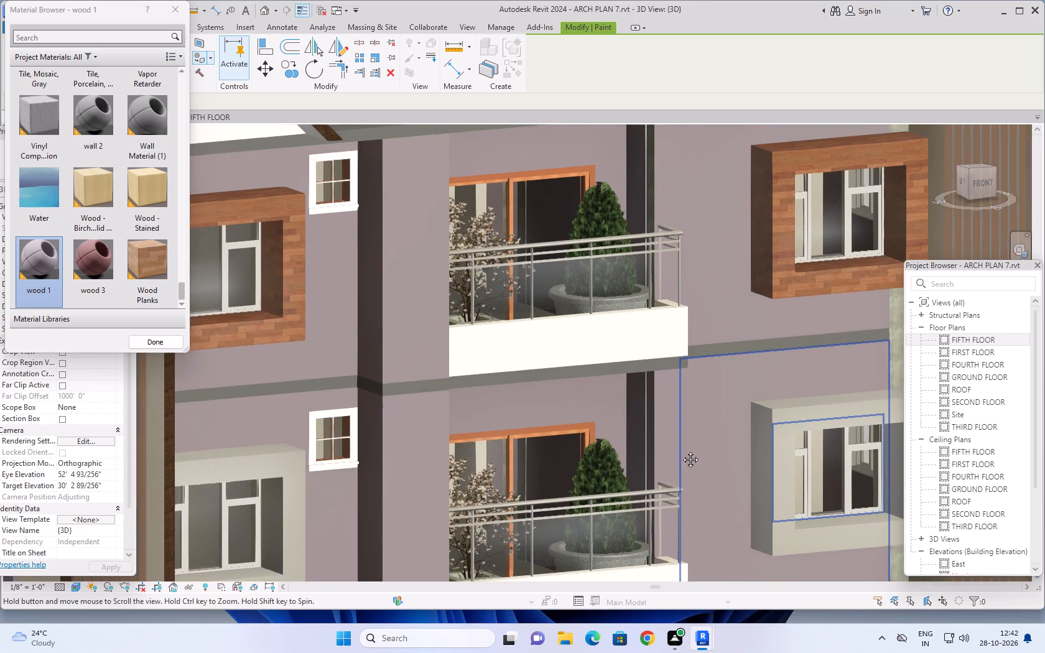
pyautogui.moveTo(681, 450); pyautogui.dragTo(680, 488, button='middle')
pyautogui.scroll(4, 642, 249)
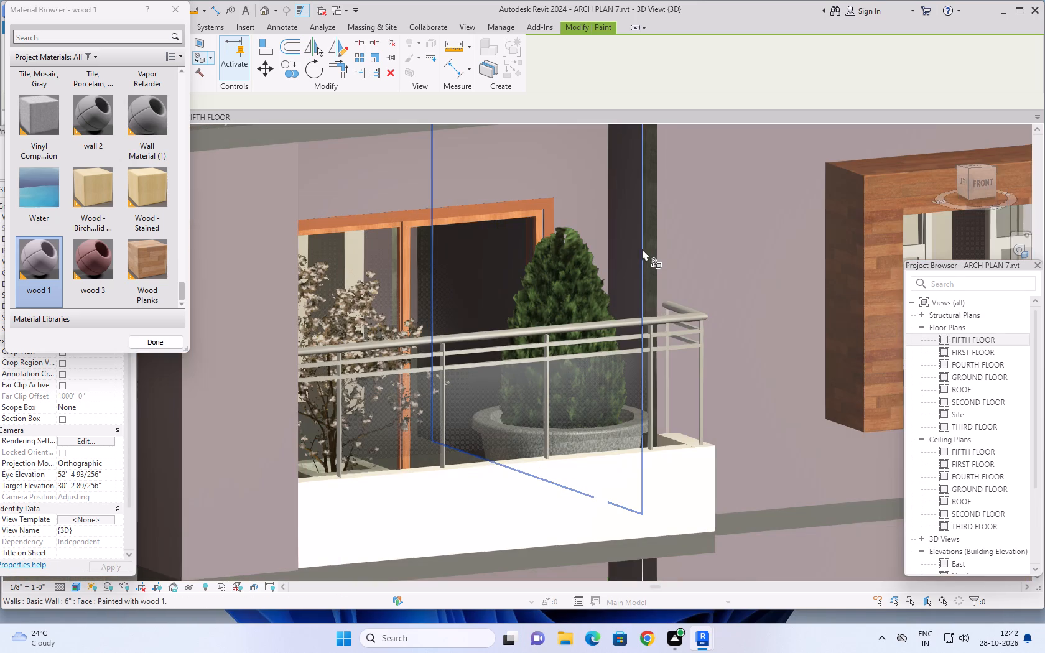
pyautogui.scroll(4, 642, 249)
pyautogui.click(653, 228)
# Paint the front face and balcony-side face of the structural column at the third central balcony from the top with wood 1.
pyautogui.scroll(-10, 689, 248)
pyautogui.scroll(-1, 727, 303)
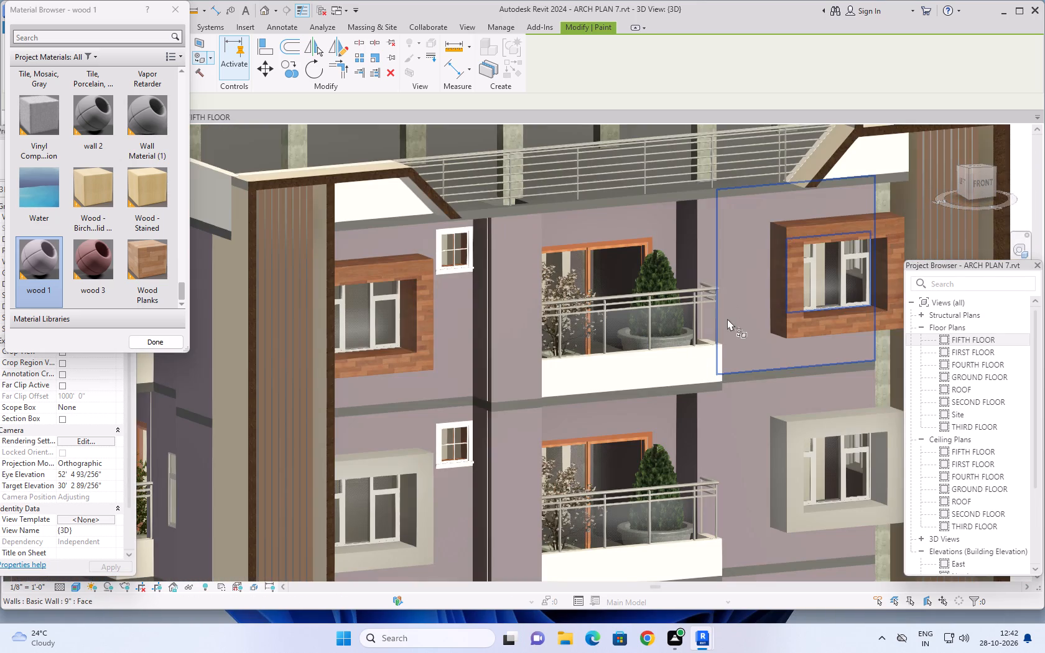
pyautogui.scroll(-1, 727, 318)
pyautogui.moveTo(731, 427); pyautogui.dragTo(677, 361, button='middle')
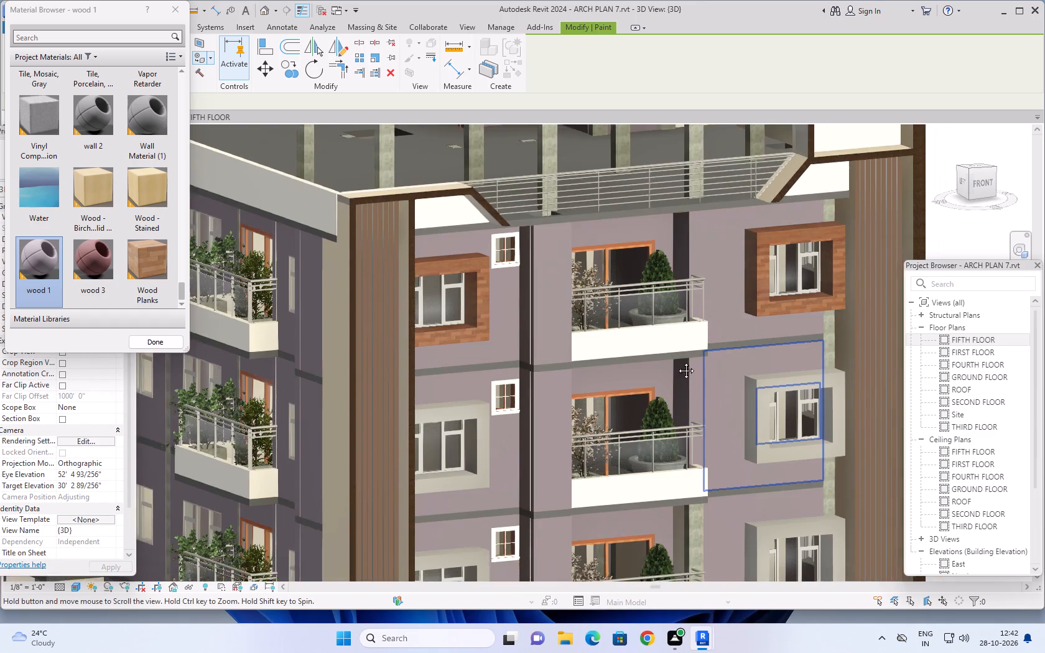
pyautogui.moveTo(677, 361); pyautogui.dragTo(612, 271, button='middle')
pyautogui.scroll(4, 595, 401)
pyautogui.click(595, 396)
pyautogui.scroll(5, 586, 400)
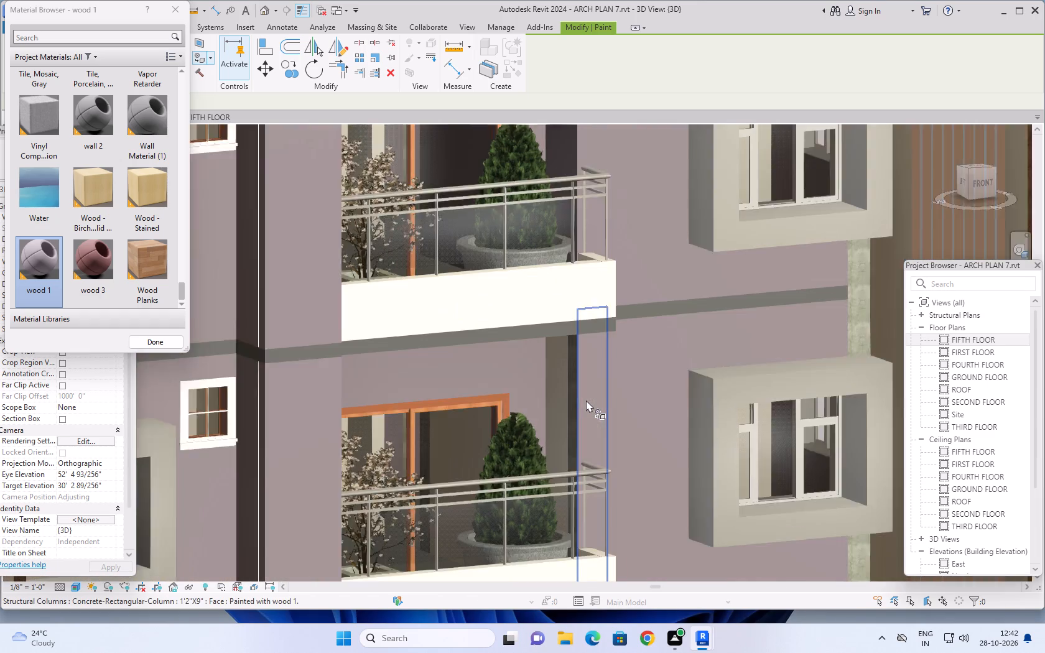
pyautogui.keyDown('shift'); pyautogui.moveTo(585, 400); pyautogui.dragTo(612, 404, button='middle'); pyautogui.keyUp('shift')
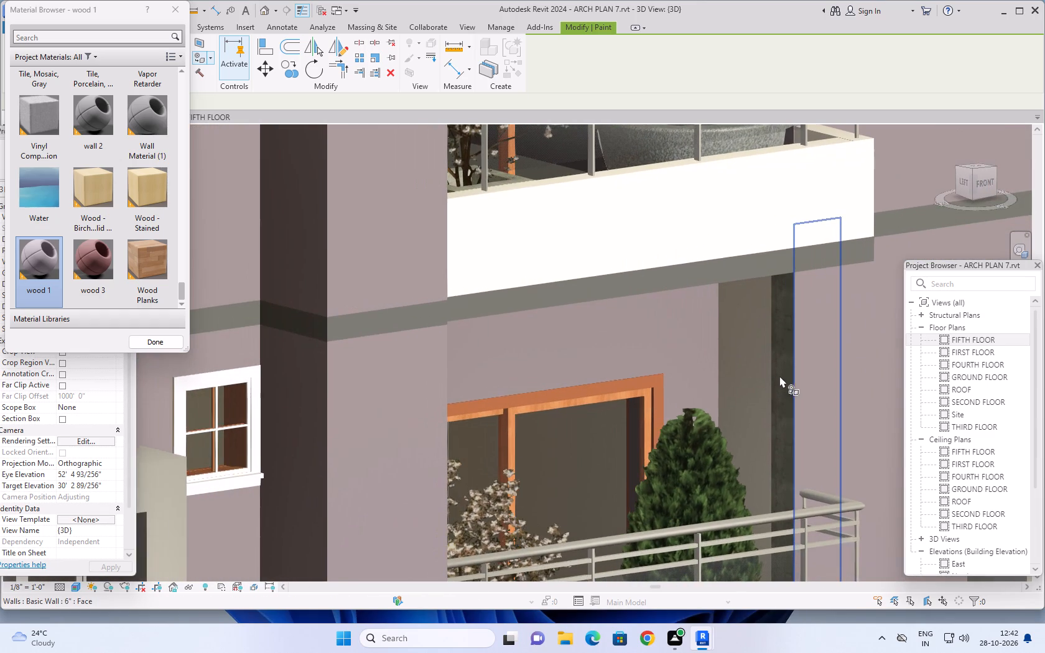
pyautogui.scroll(1, 784, 371)
pyautogui.click(784, 371)
# Paint the front face and balcony-side face of the structural column at the lowest central balcony with wood 1.
pyautogui.scroll(-3, 793, 368)
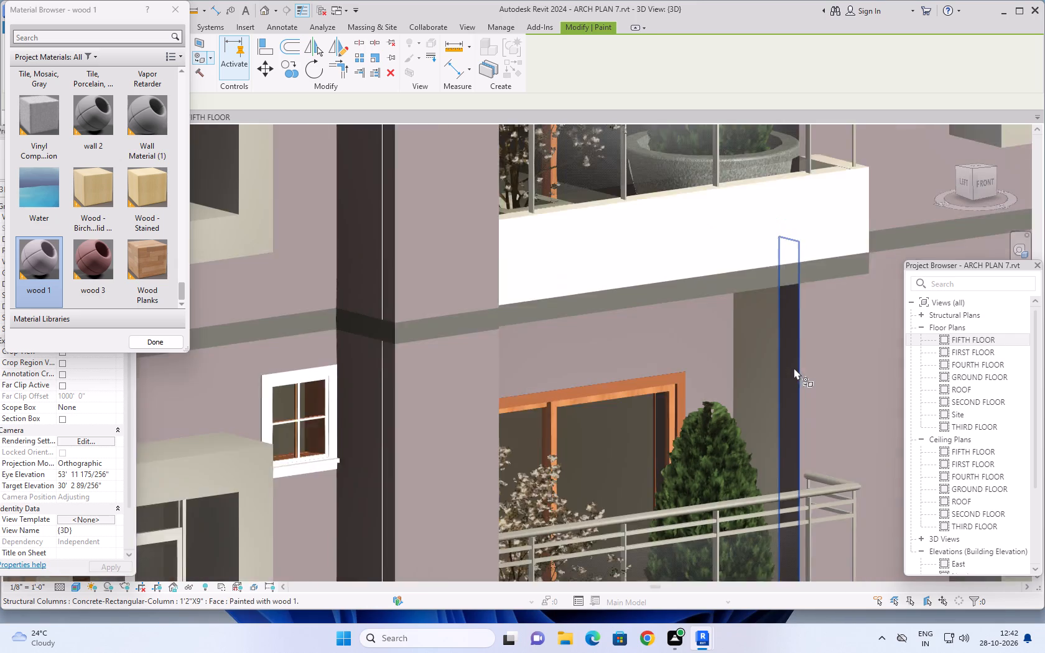
pyautogui.scroll(-3, 794, 368)
pyautogui.moveTo(814, 370); pyautogui.dragTo(574, 249, button='middle')
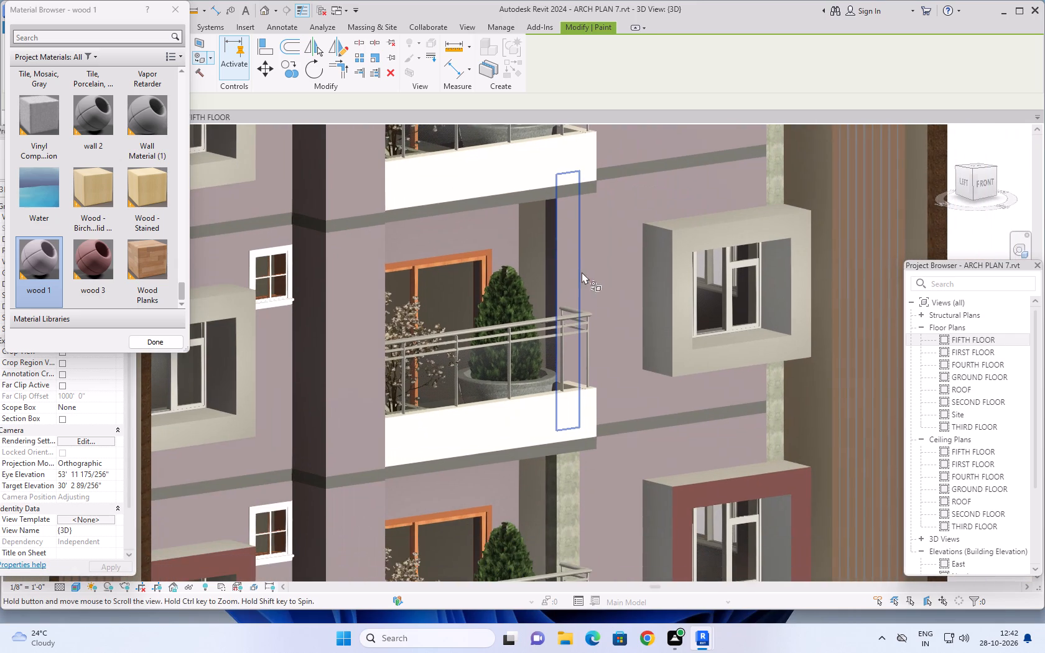
pyautogui.scroll(5, 575, 513)
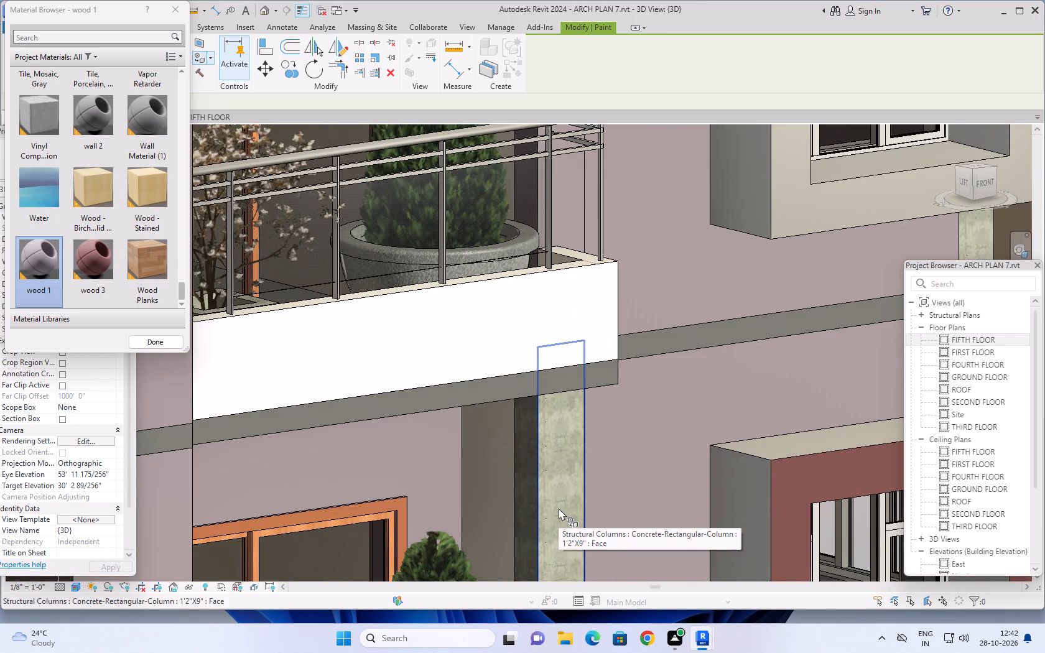
pyautogui.click(559, 508)
pyautogui.click(520, 508)
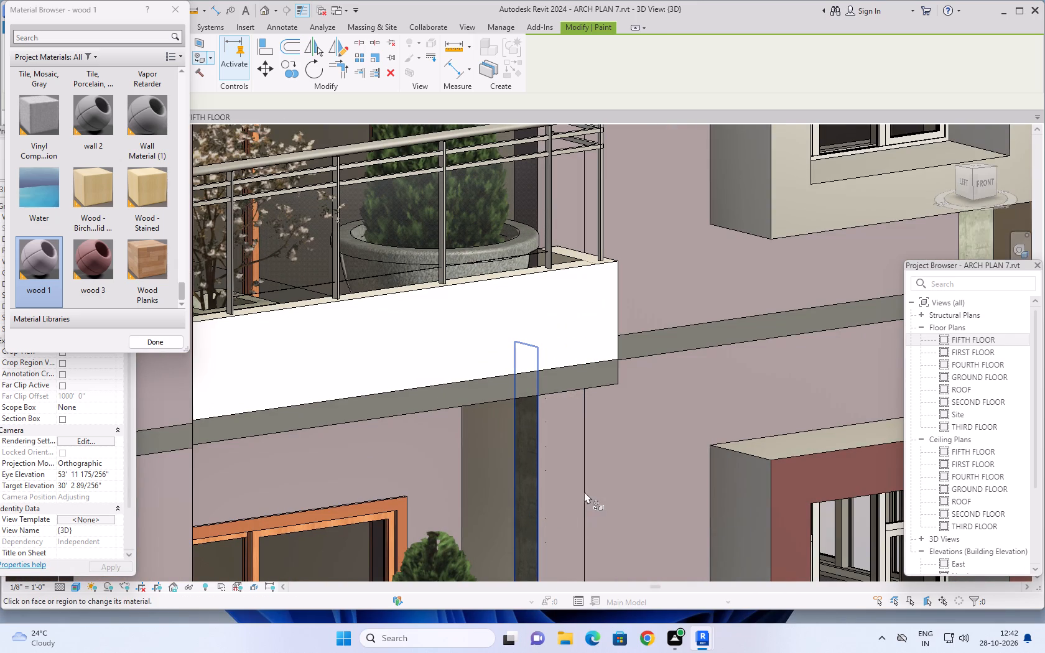
# Paint the inner side faces of the 6" wall next to the column at the lowest two central balconies with wood 1.
pyautogui.scroll(-2, 585, 492)
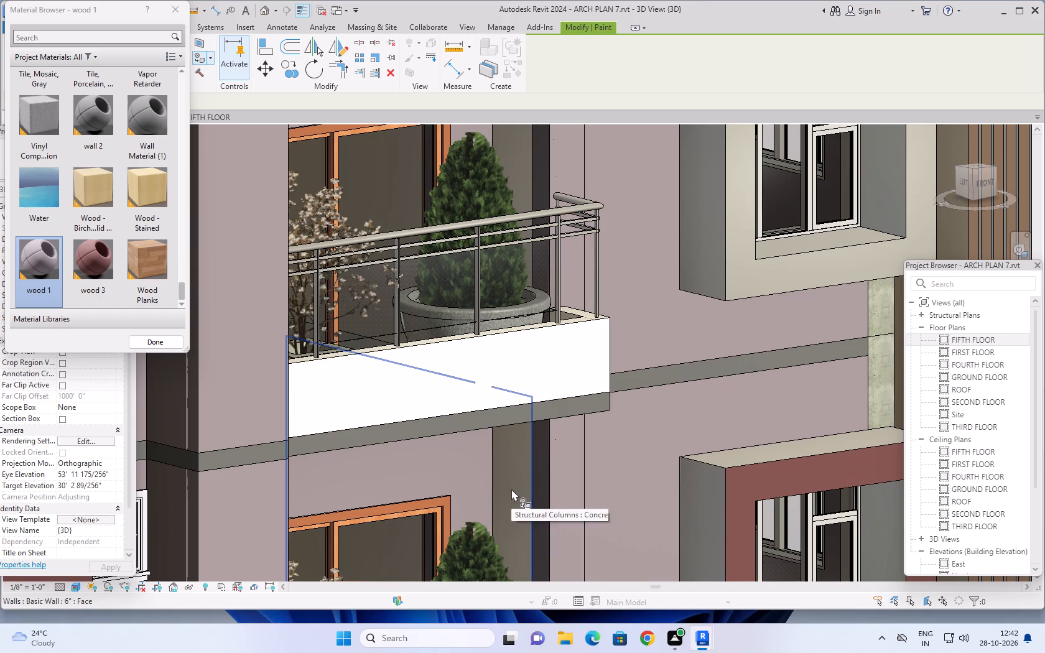
pyautogui.click(511, 489)
pyautogui.click(510, 168)
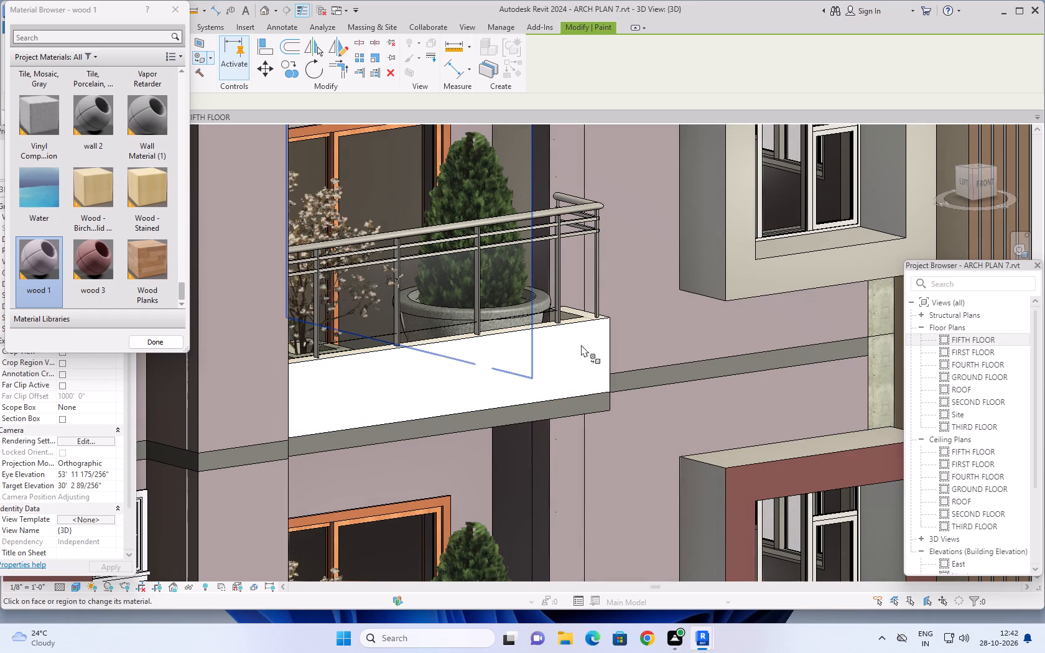
# Paint the front faces of the exposed corner column behind the framed windows on the top two balcony levels with wood 1.
pyautogui.scroll(-3, 605, 468)
pyautogui.moveTo(613, 495); pyautogui.dragTo(522, 428, button='middle')
pyautogui.scroll(-4, 522, 428)
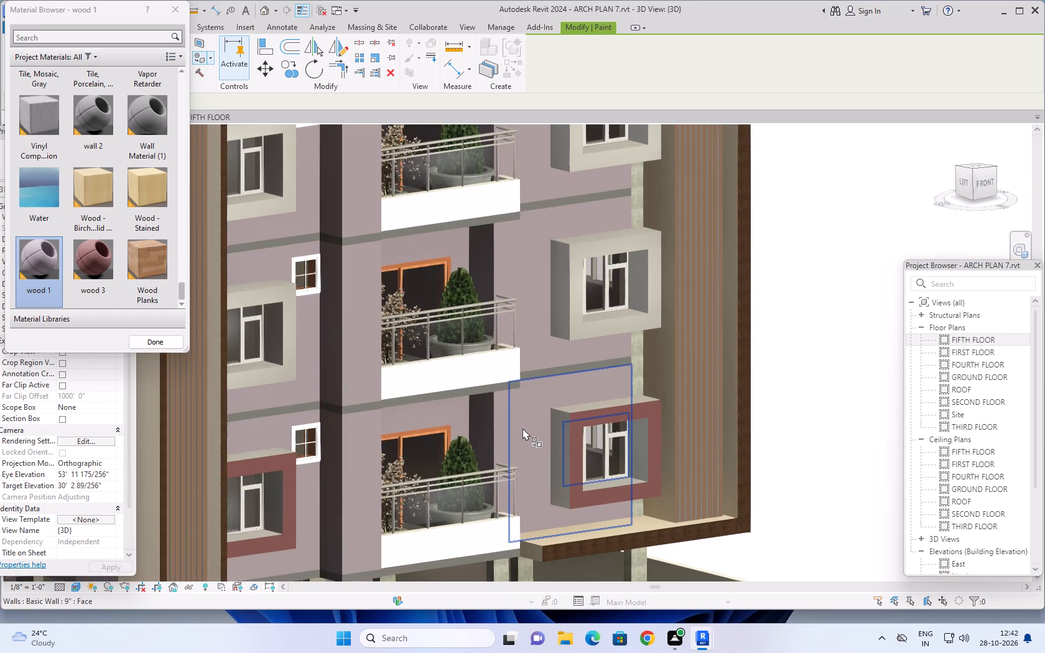
pyautogui.scroll(-1, 522, 428)
pyautogui.moveTo(523, 422); pyautogui.dragTo(485, 469, button='middle')
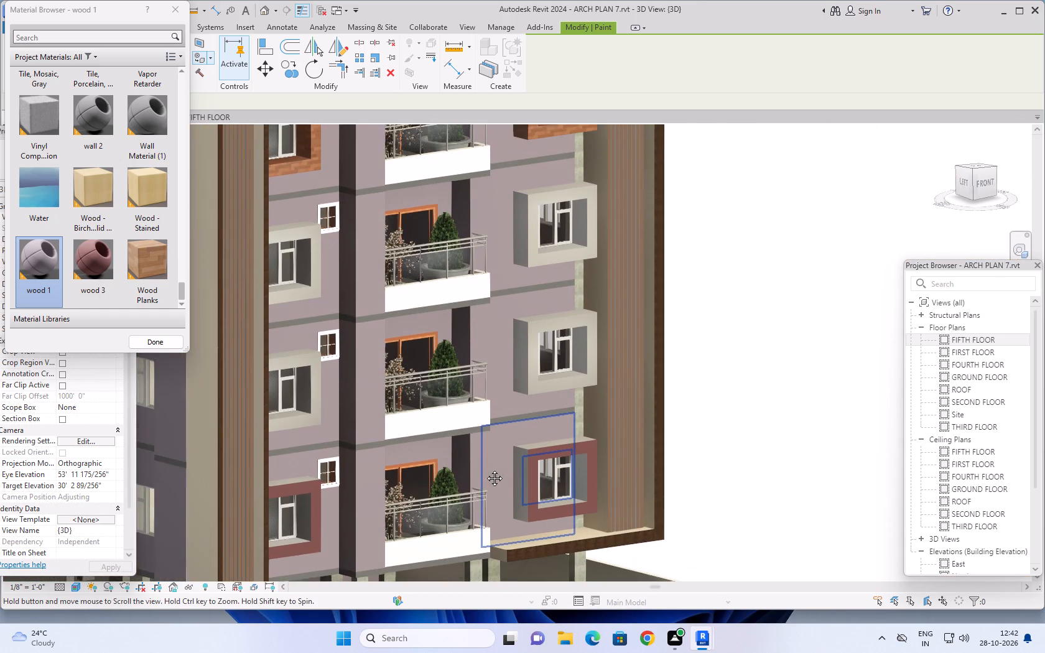
pyautogui.moveTo(485, 469); pyautogui.dragTo(458, 517, button='middle')
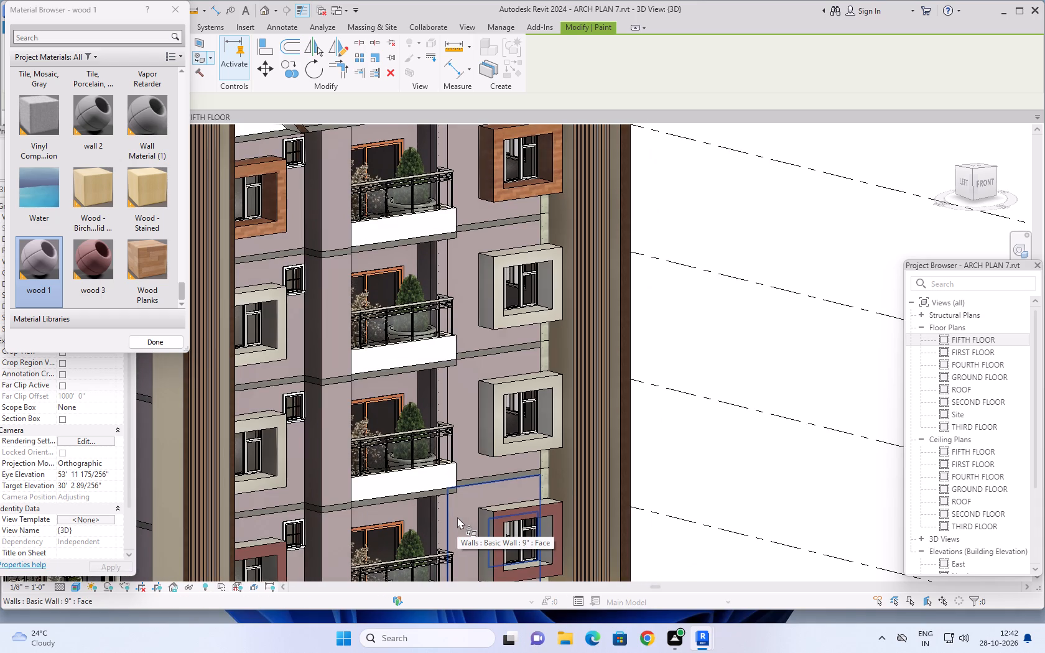
pyautogui.scroll(-2, 468, 493)
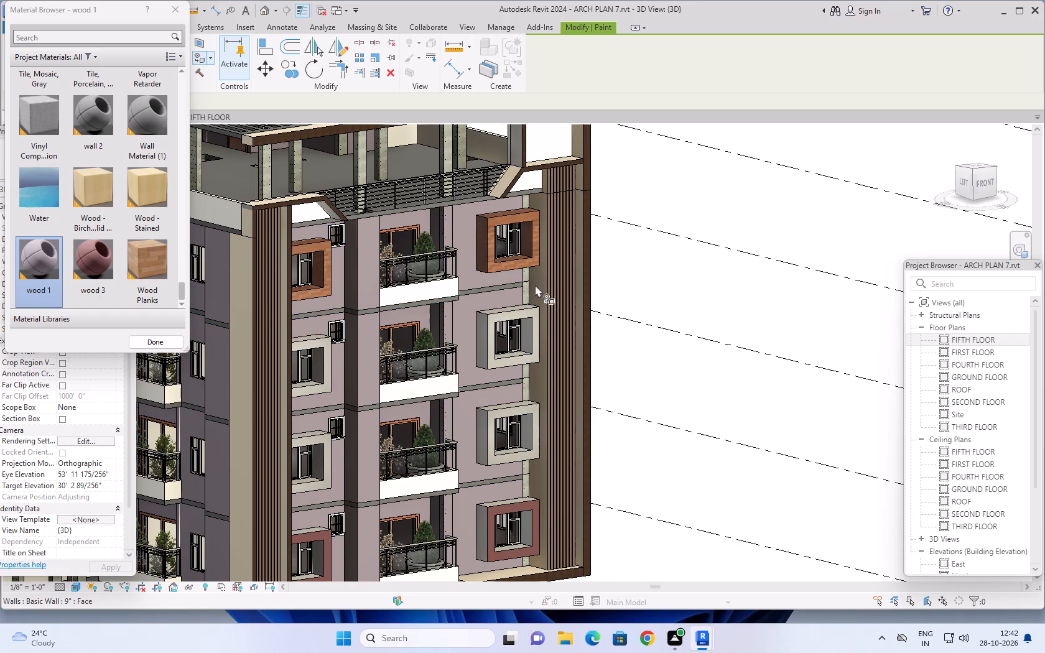
pyautogui.moveTo(519, 284); pyautogui.dragTo(495, 315, button='middle')
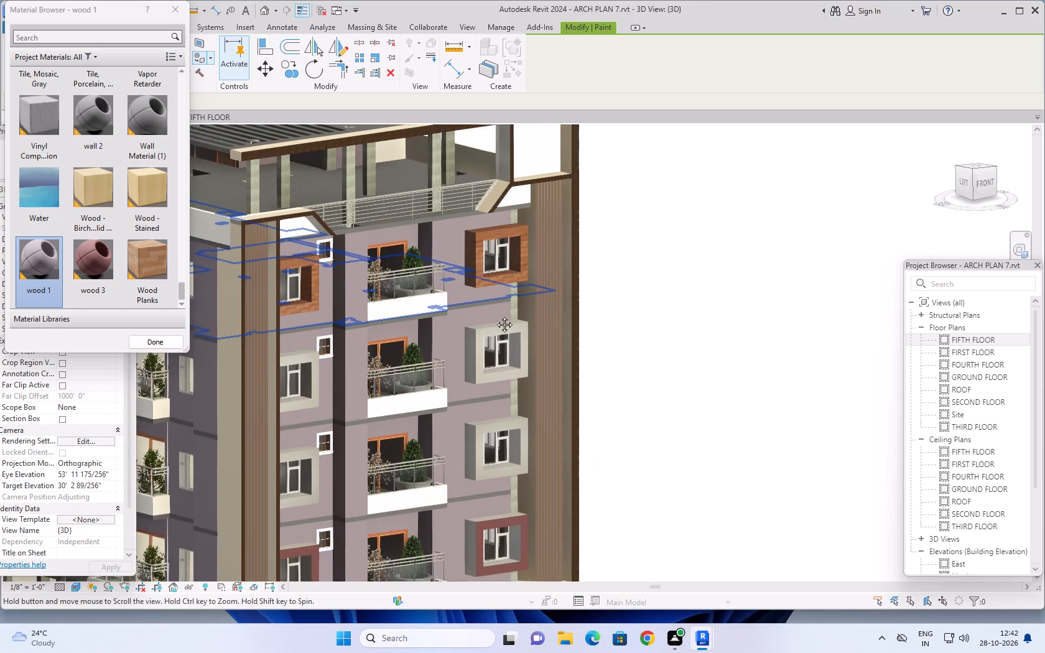
pyautogui.moveTo(495, 315); pyautogui.dragTo(450, 387, button='middle')
pyautogui.moveTo(446, 397); pyautogui.dragTo(438, 393, button='middle')
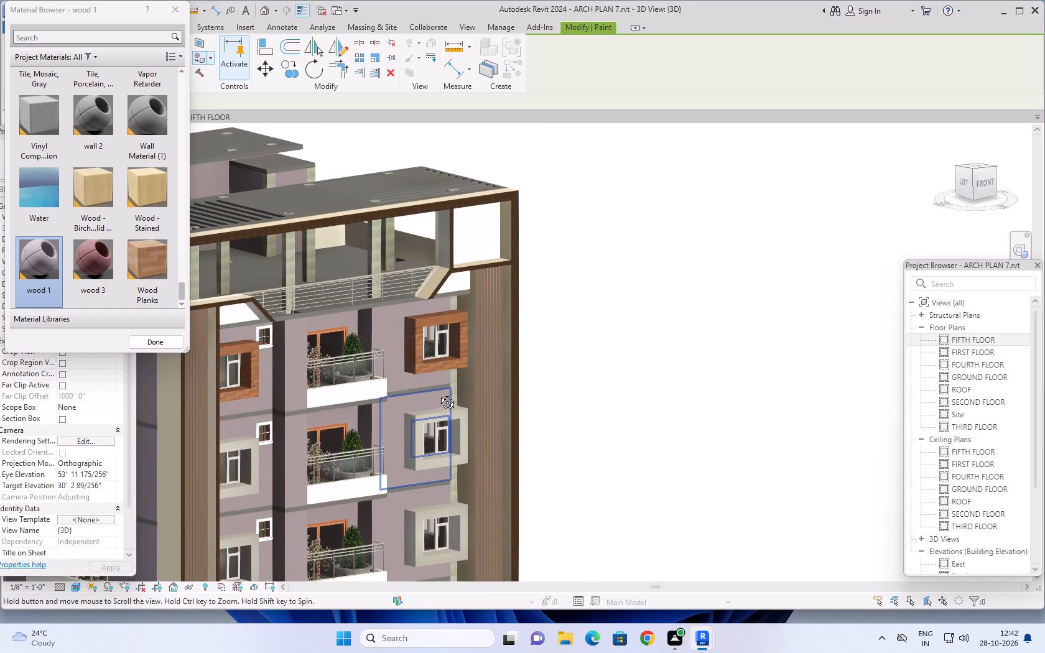
pyautogui.moveTo(438, 393); pyautogui.dragTo(438, 333, button='middle')
pyautogui.scroll(3, 444, 335)
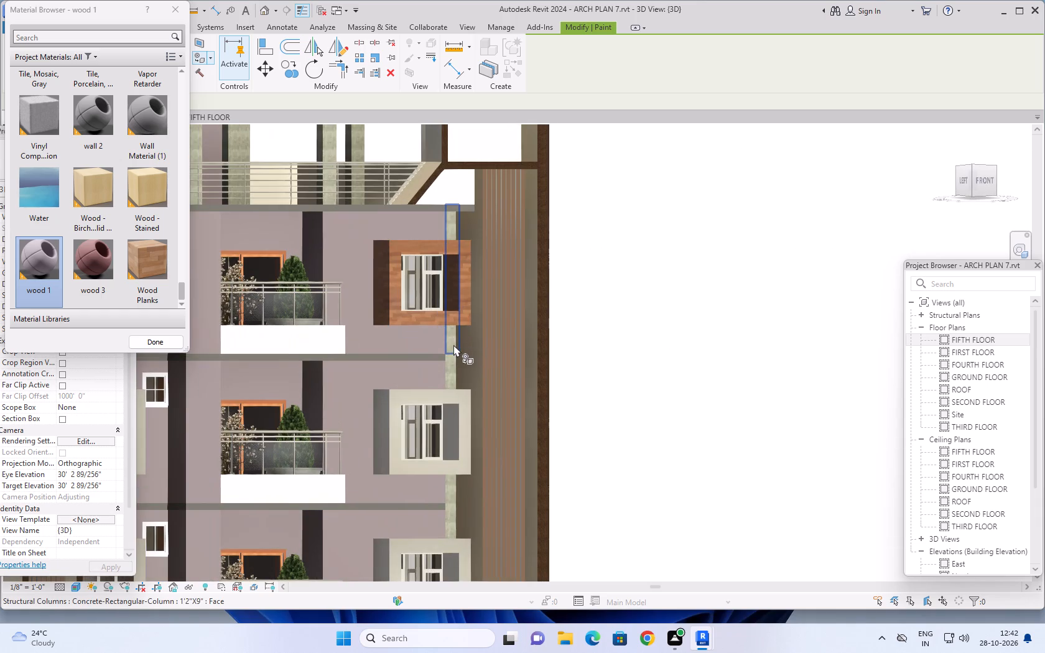
pyautogui.scroll(3, 454, 366)
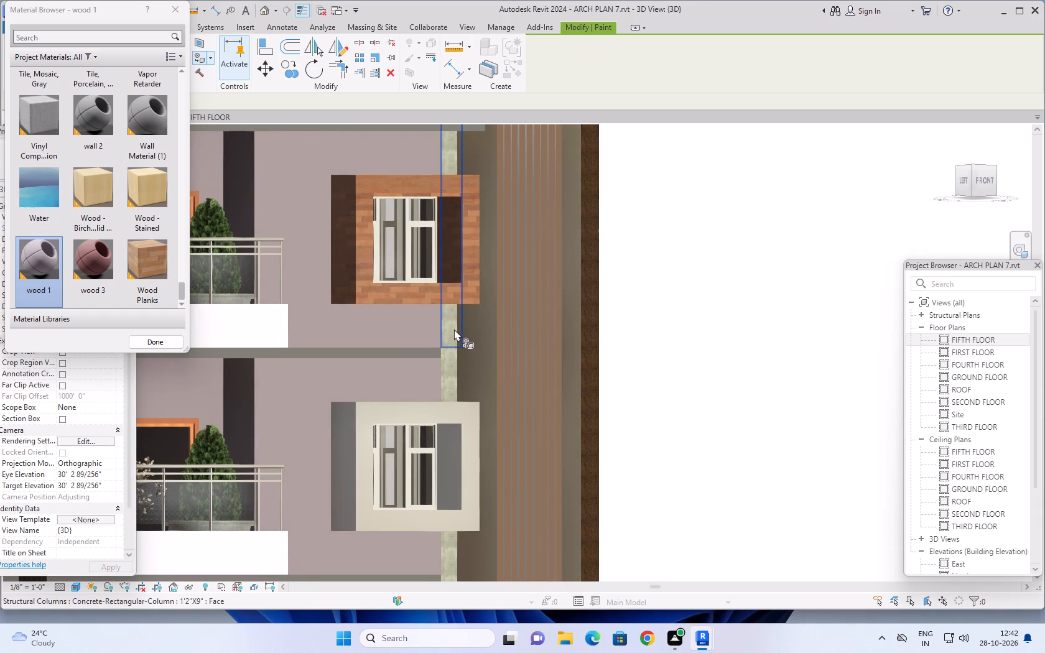
pyautogui.click(454, 329)
pyautogui.click(447, 369)
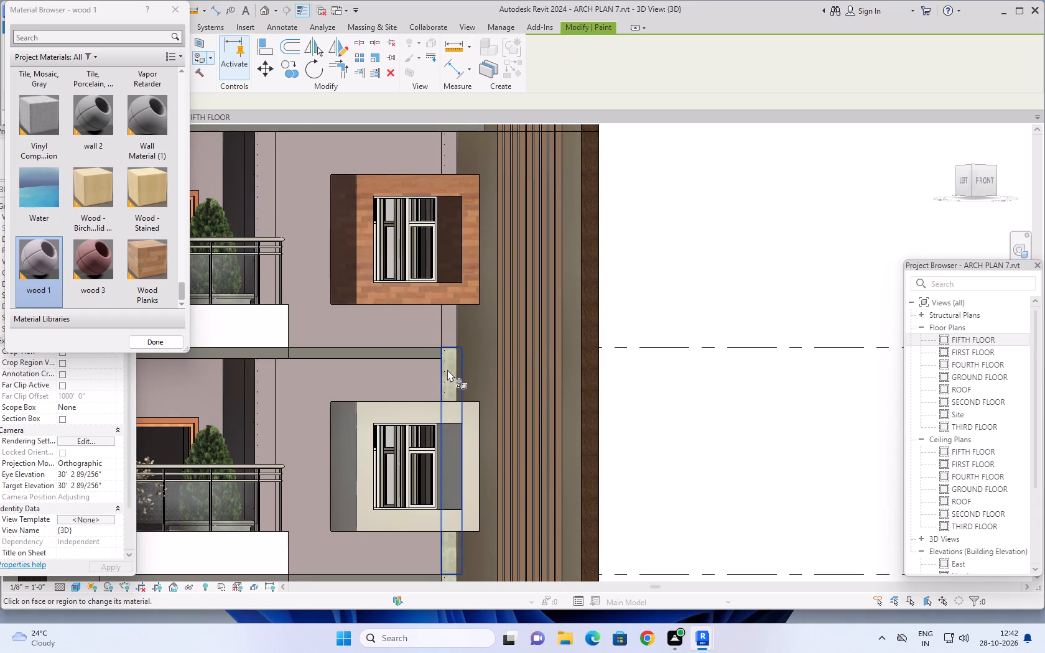
# Paint the front faces of the same corner column behind the framed windows on the lower two balcony levels with wood 1.
pyautogui.scroll(-5, 444, 475)
pyautogui.moveTo(438, 524); pyautogui.dragTo(438, 463, button='middle')
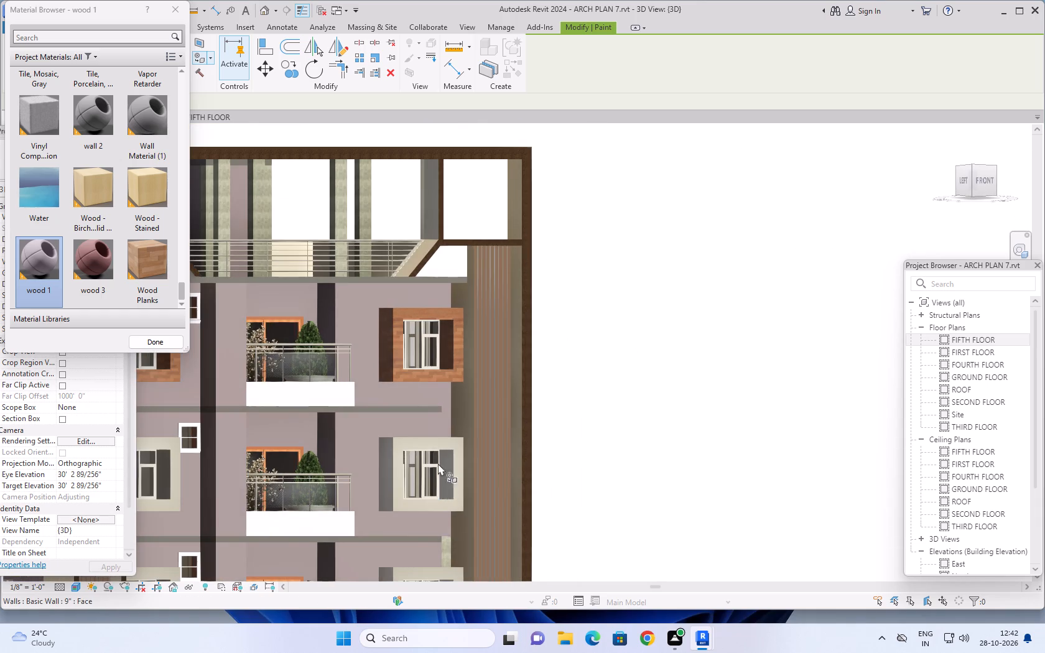
pyautogui.moveTo(438, 463); pyautogui.dragTo(438, 399, button='middle')
pyautogui.scroll(5, 439, 430)
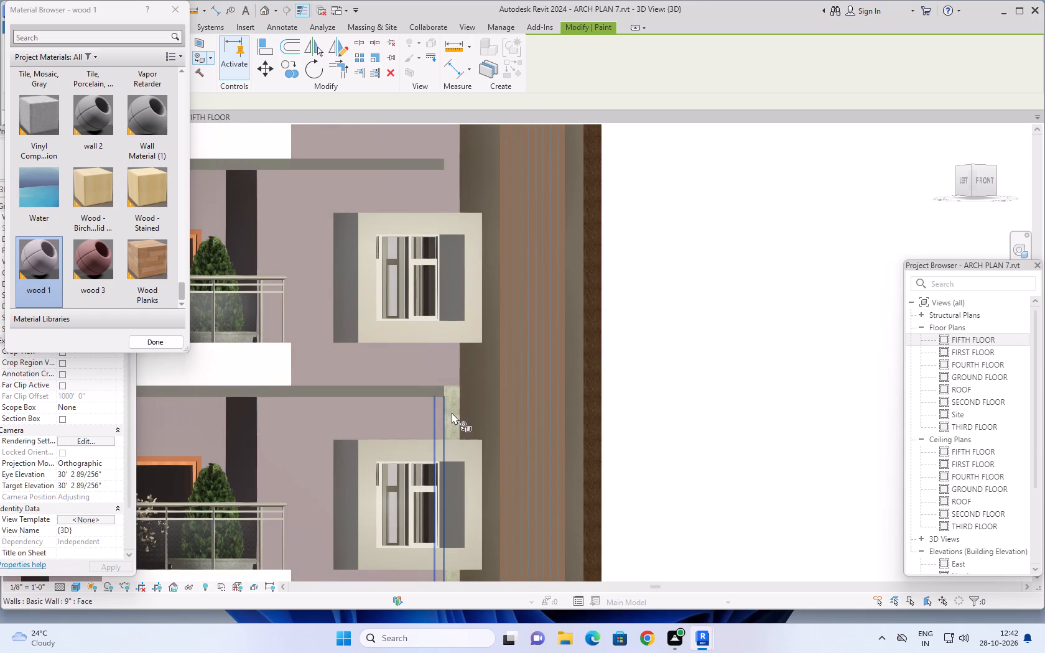
pyautogui.click(455, 403)
pyautogui.scroll(-3, 437, 410)
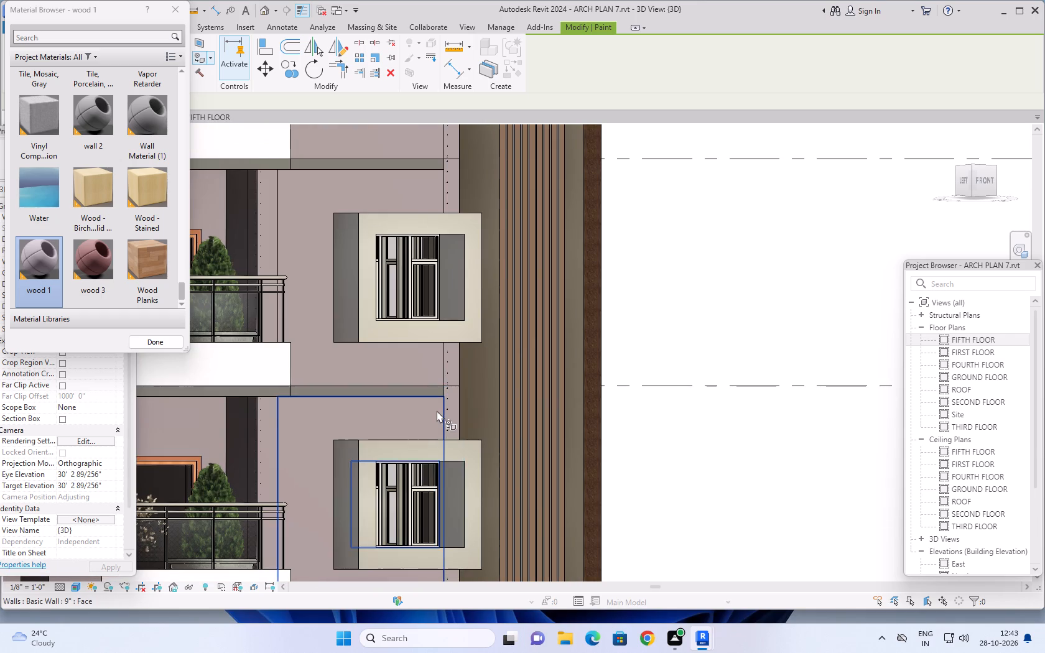
pyautogui.scroll(-2, 437, 410)
pyautogui.scroll(5, 435, 522)
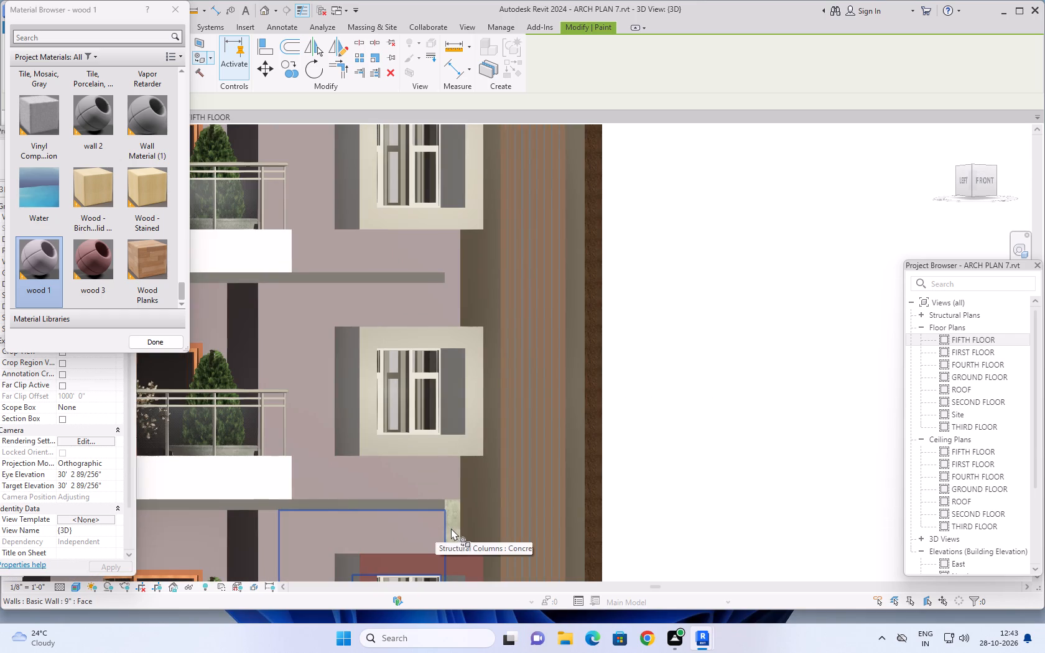
pyautogui.click(455, 517)
# Examine the whole front and side facades of the building for the painted finishes.
pyautogui.scroll(-4, 404, 492)
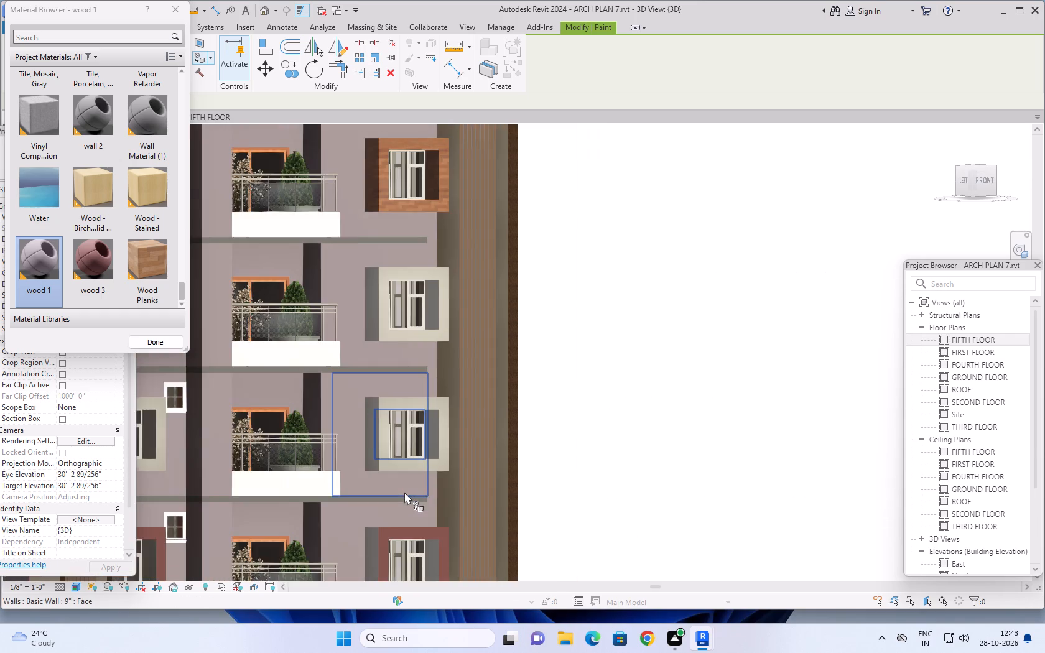
pyautogui.scroll(-4, 404, 492)
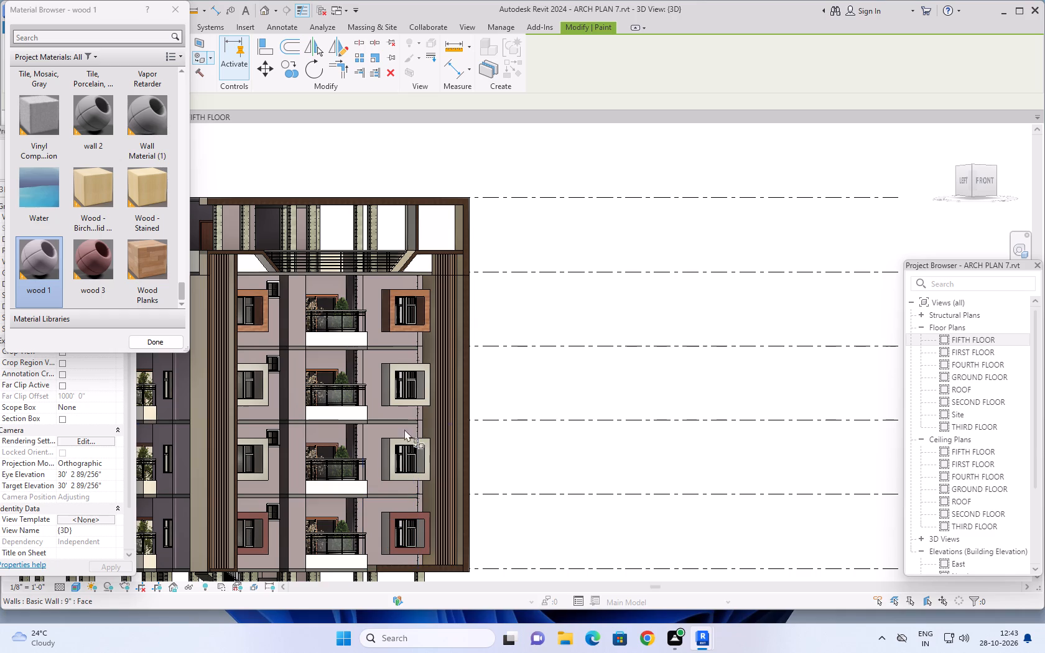
pyautogui.moveTo(570, 445); pyautogui.dragTo(567, 442, button='middle')
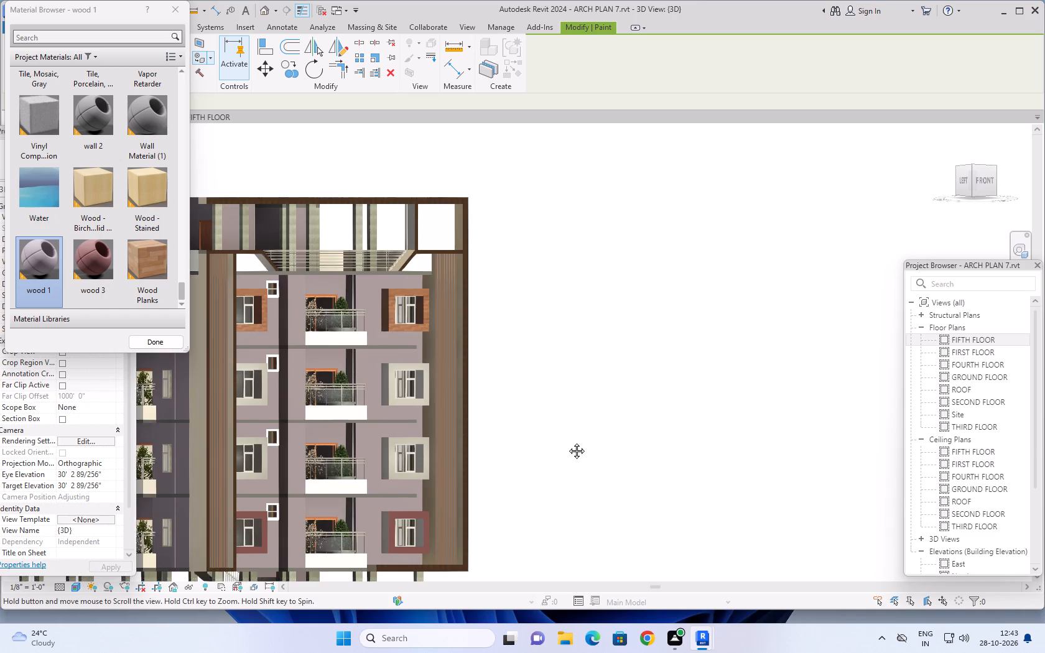
pyautogui.moveTo(567, 442); pyautogui.dragTo(710, 463, button='middle')
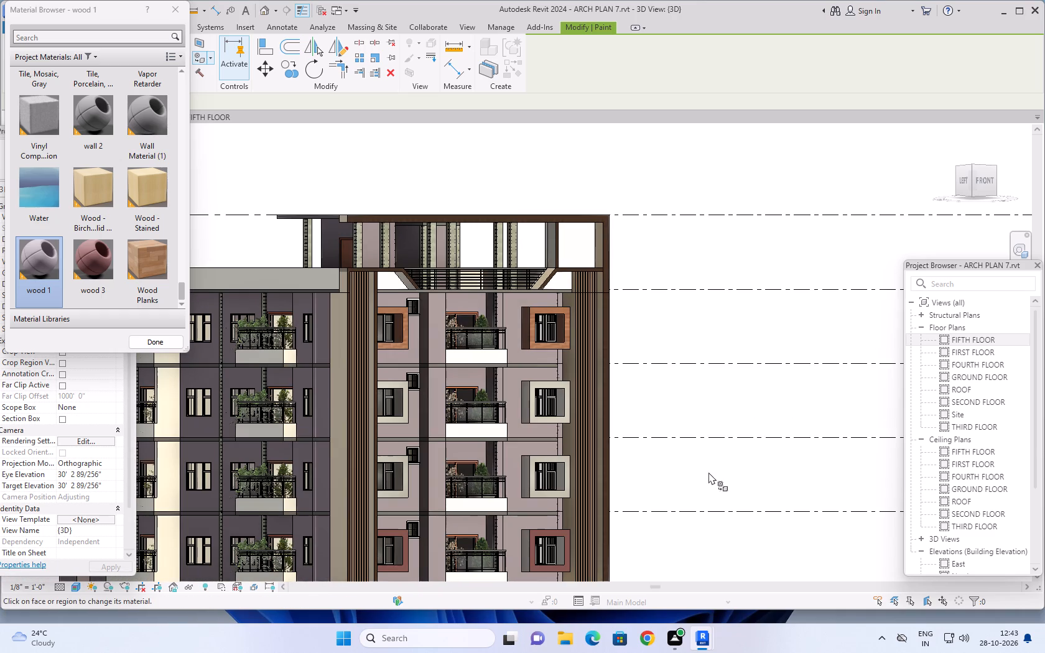
pyautogui.keyDown('shift'); pyautogui.moveTo(697, 477); pyautogui.dragTo(672, 509, button='middle'); pyautogui.keyUp('shift')
pyautogui.moveTo(625, 349); pyautogui.dragTo(740, 302, button='middle')
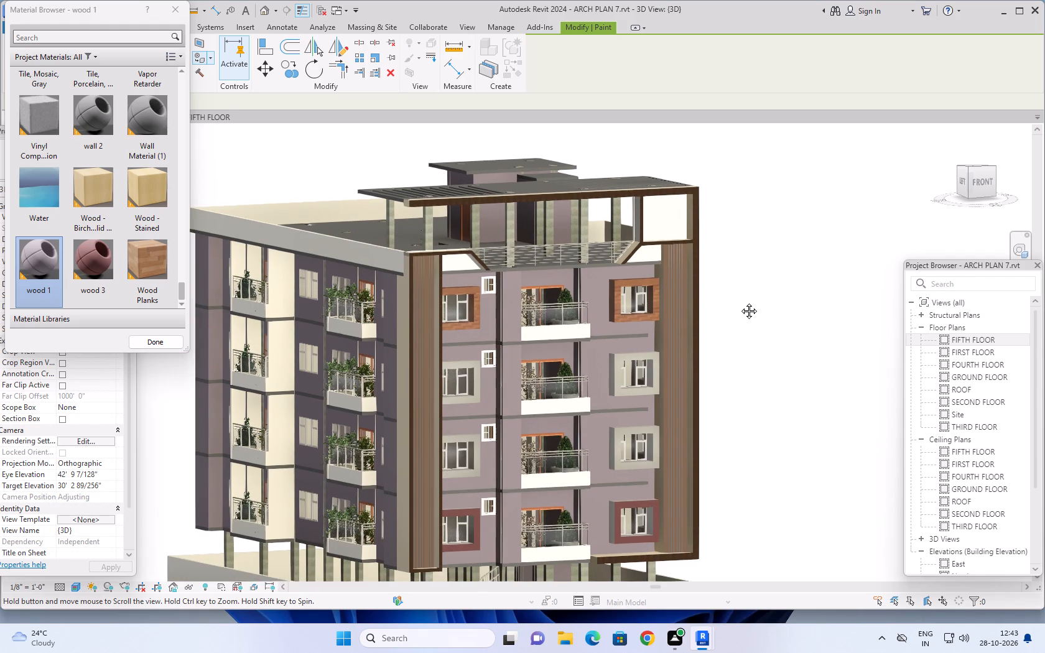
pyautogui.moveTo(740, 302); pyautogui.dragTo(750, 344, button='middle')
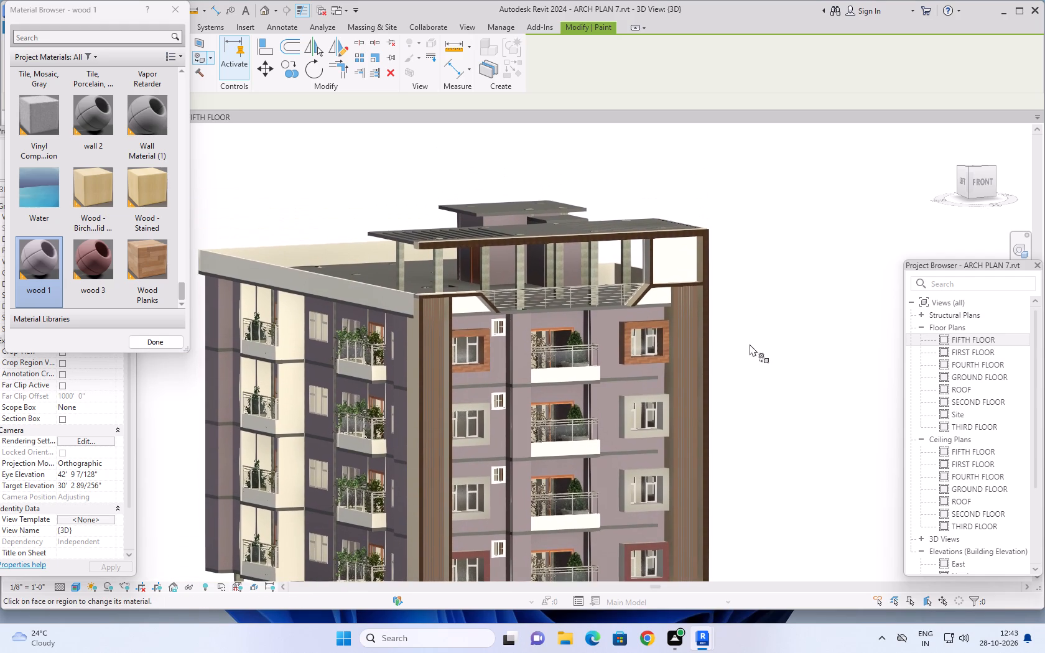
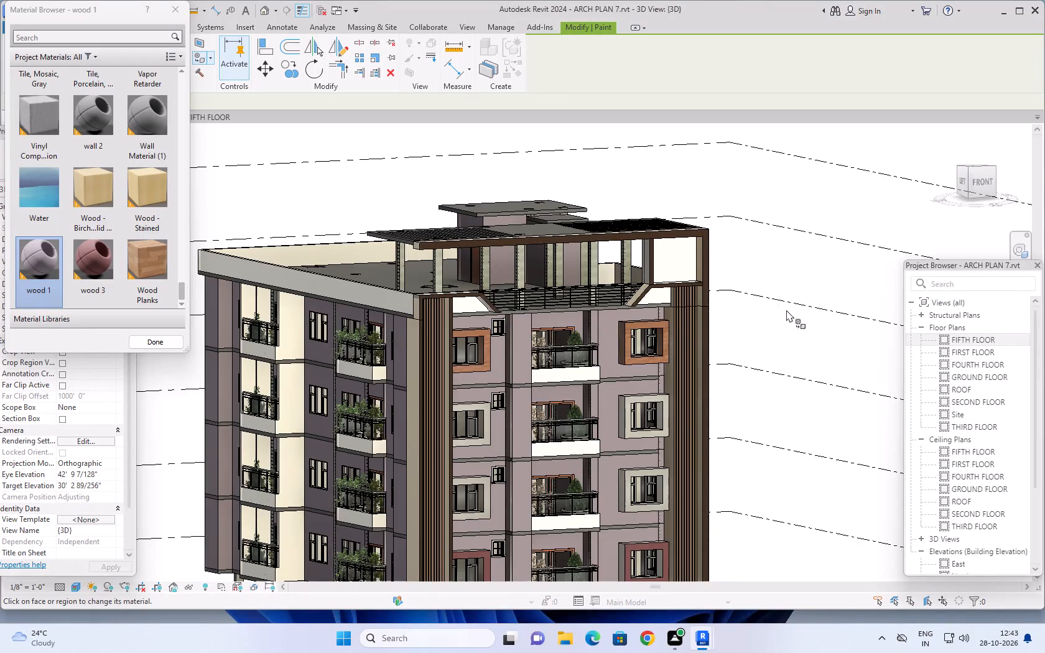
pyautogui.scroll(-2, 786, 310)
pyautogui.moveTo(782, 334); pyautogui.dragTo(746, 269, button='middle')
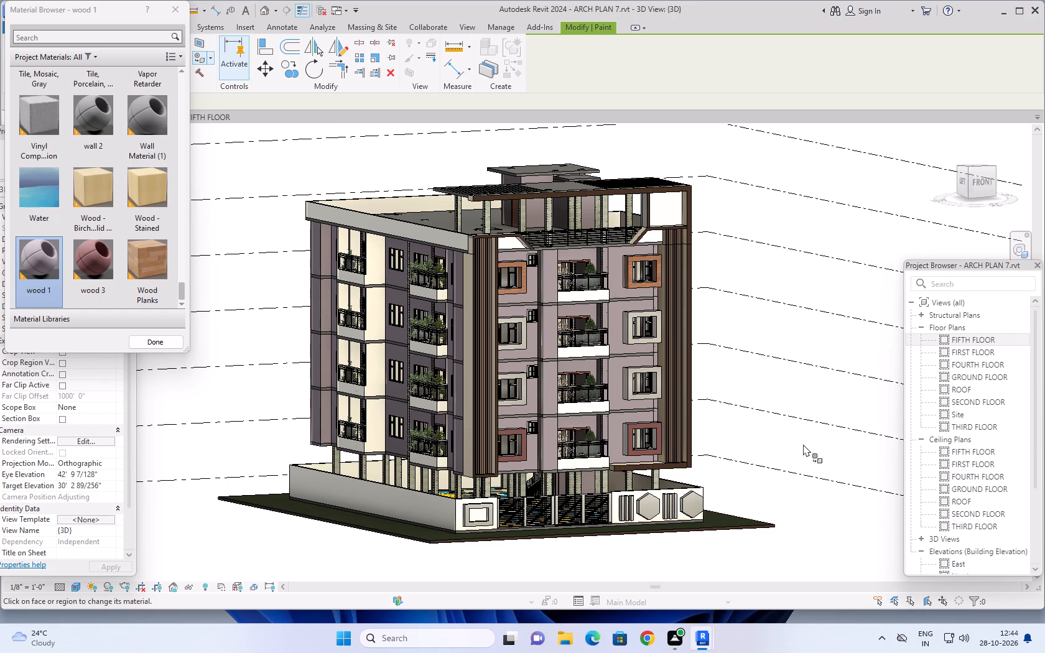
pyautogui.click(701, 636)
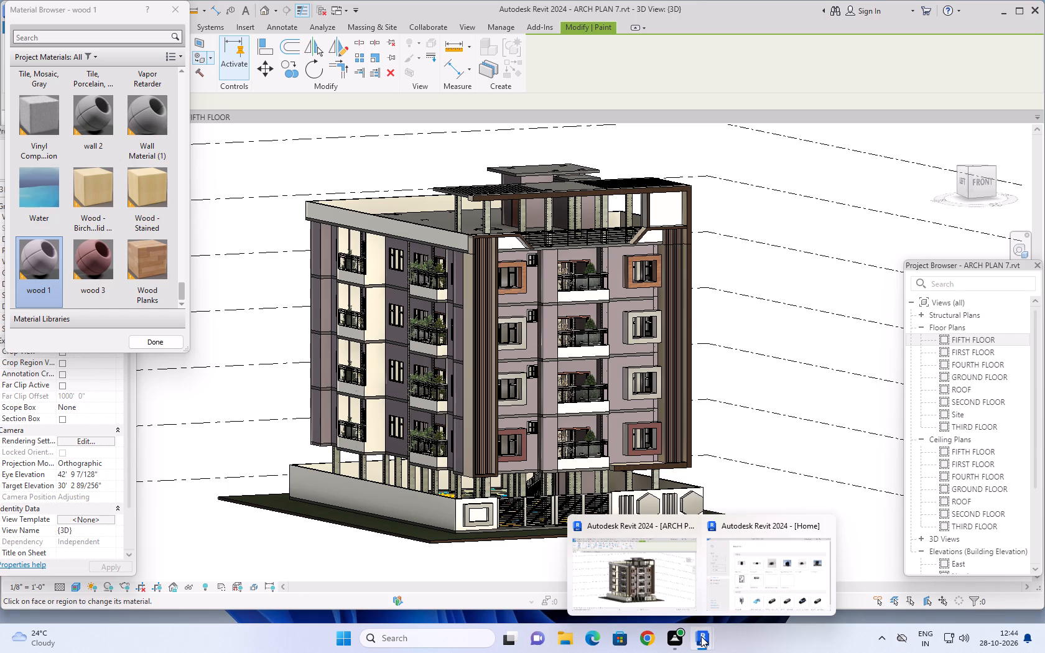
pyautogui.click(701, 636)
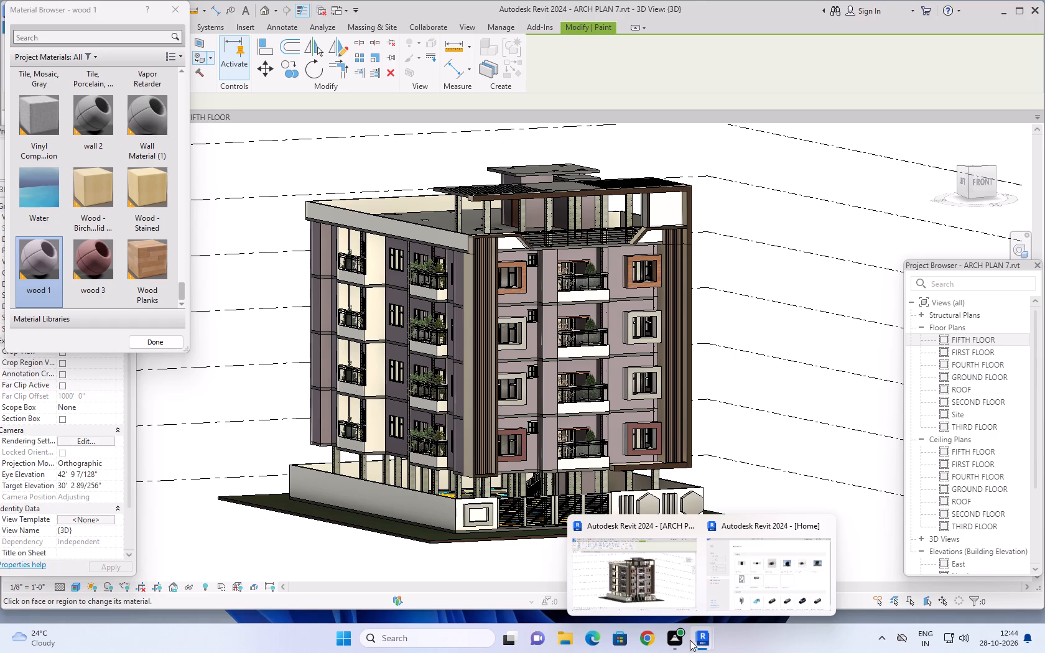
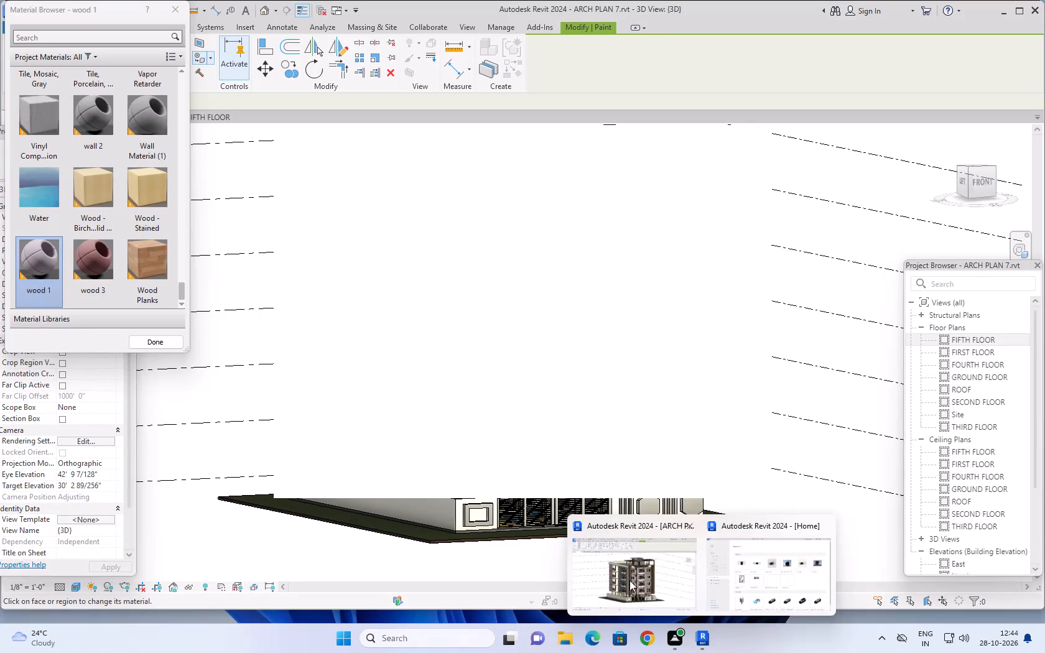
# Switch to the ARCH PLAN 7 Revit window and examine the building's front and side facades from several angles.
pyautogui.click(629, 591)
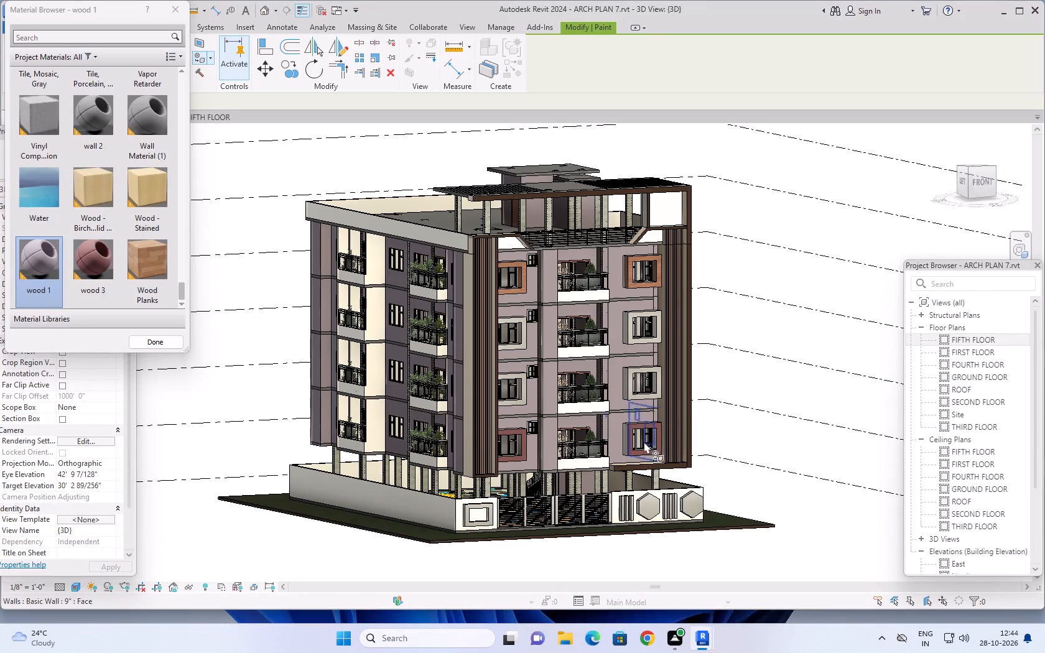
pyautogui.scroll(2, 657, 422)
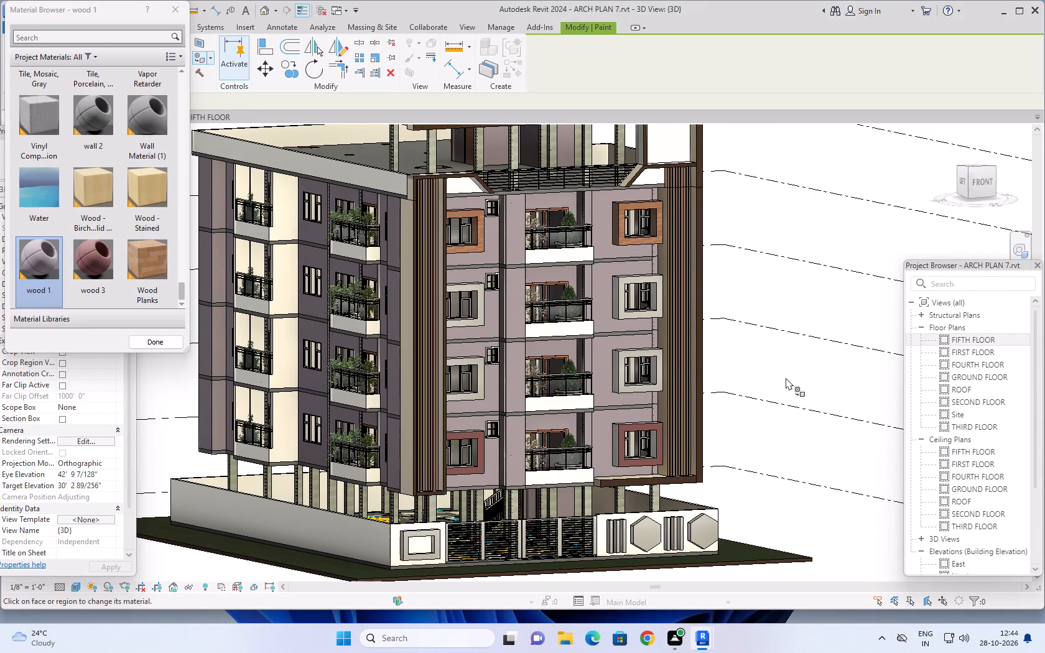
pyautogui.moveTo(789, 376); pyautogui.dragTo(785, 424, button='middle')
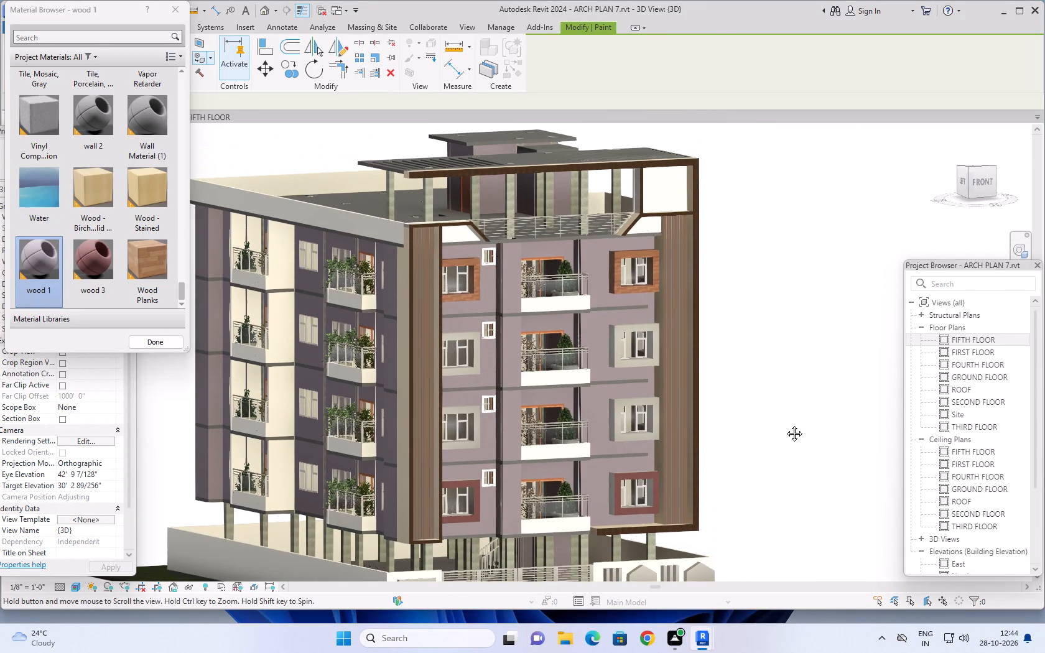
pyautogui.moveTo(785, 424); pyautogui.dragTo(748, 447, button='middle')
pyautogui.moveTo(759, 428); pyautogui.dragTo(795, 424, button='middle')
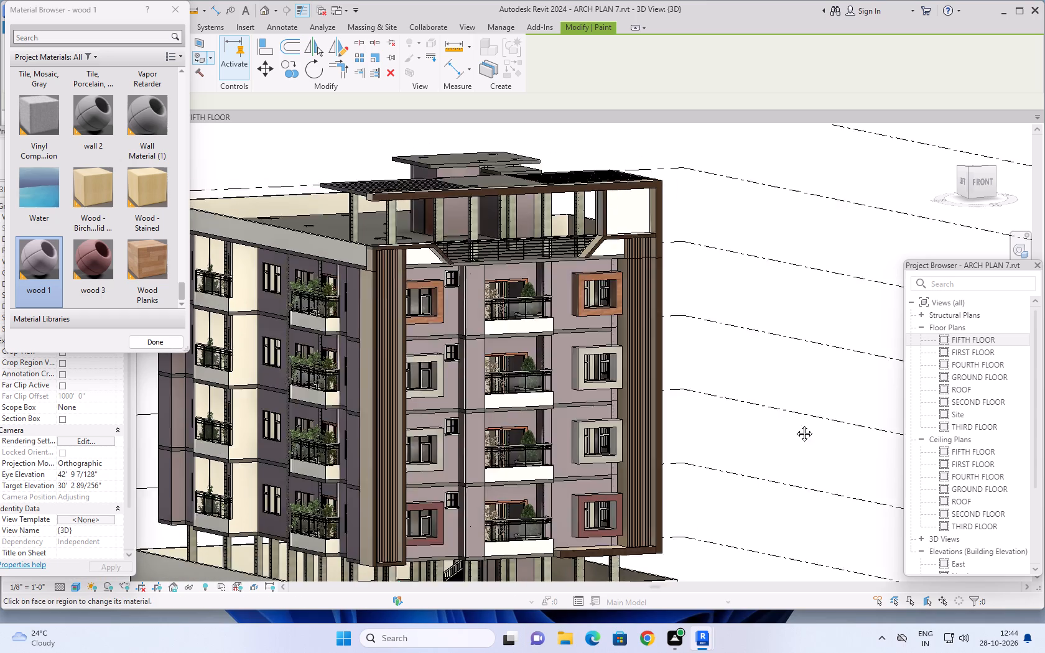
pyautogui.moveTo(795, 424); pyautogui.dragTo(825, 420, button='middle')
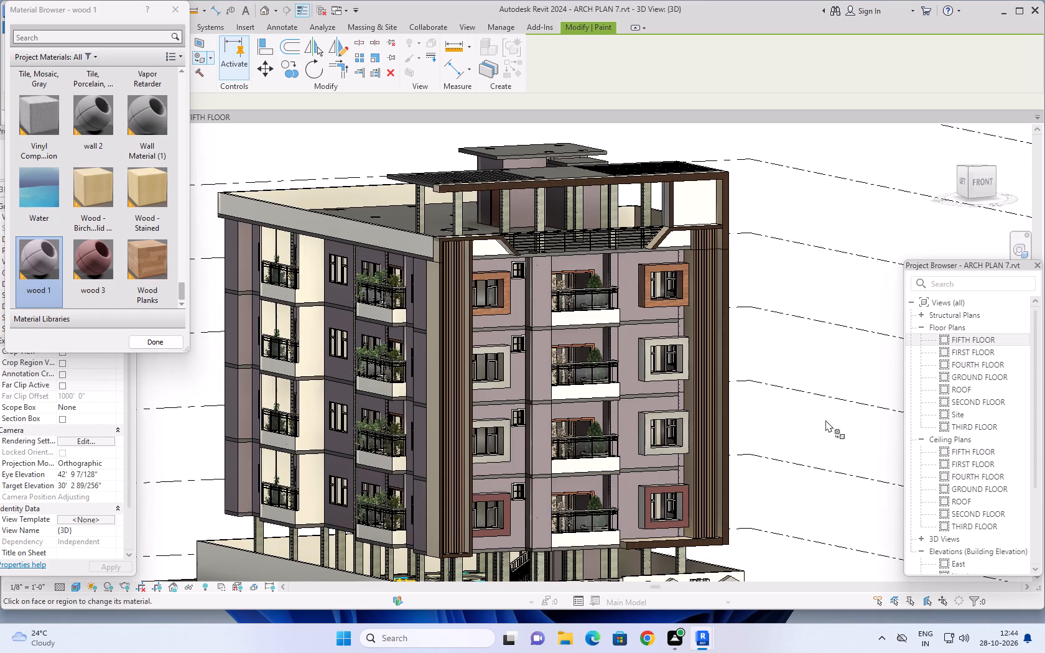
pyautogui.keyDown('shift'); pyautogui.moveTo(824, 420); pyautogui.dragTo(680, 448, button='middle'); pyautogui.keyUp('shift')
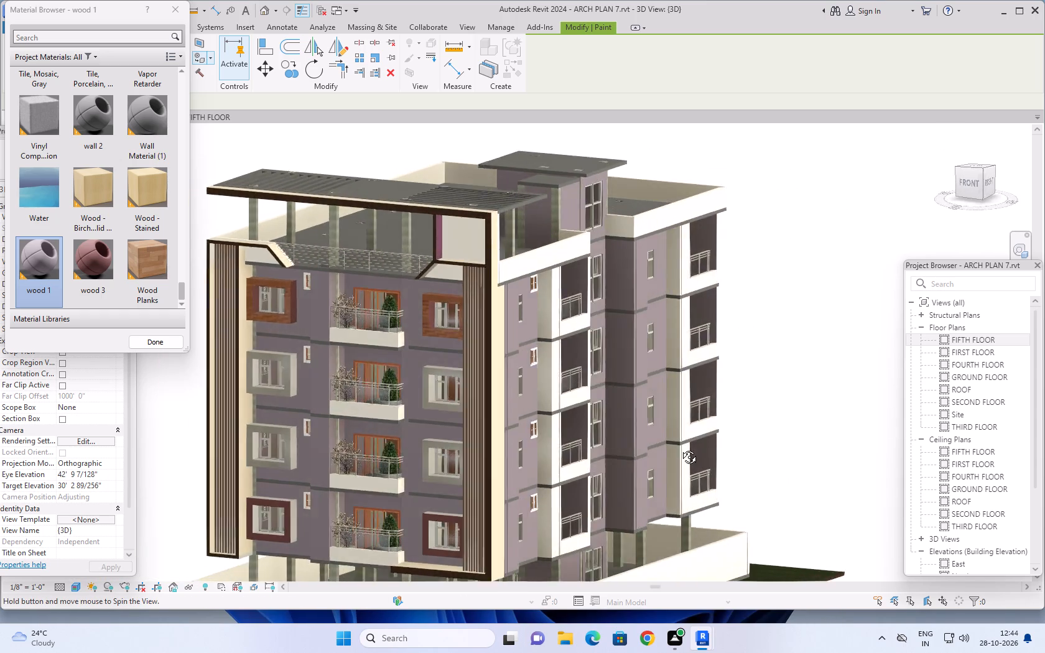
pyautogui.keyDown('shift'); pyautogui.moveTo(680, 448); pyautogui.dragTo(546, 445, button='middle'); pyautogui.keyUp('shift')
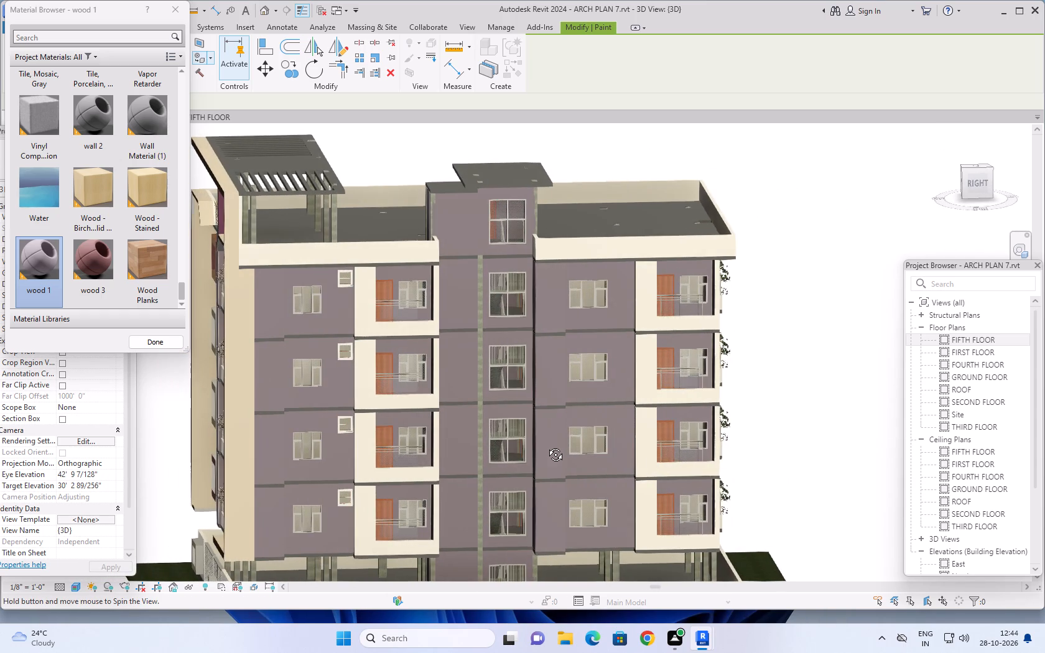
pyautogui.keyDown('shift'); pyautogui.moveTo(546, 445); pyautogui.dragTo(781, 413, button='middle'); pyautogui.keyUp('shift')
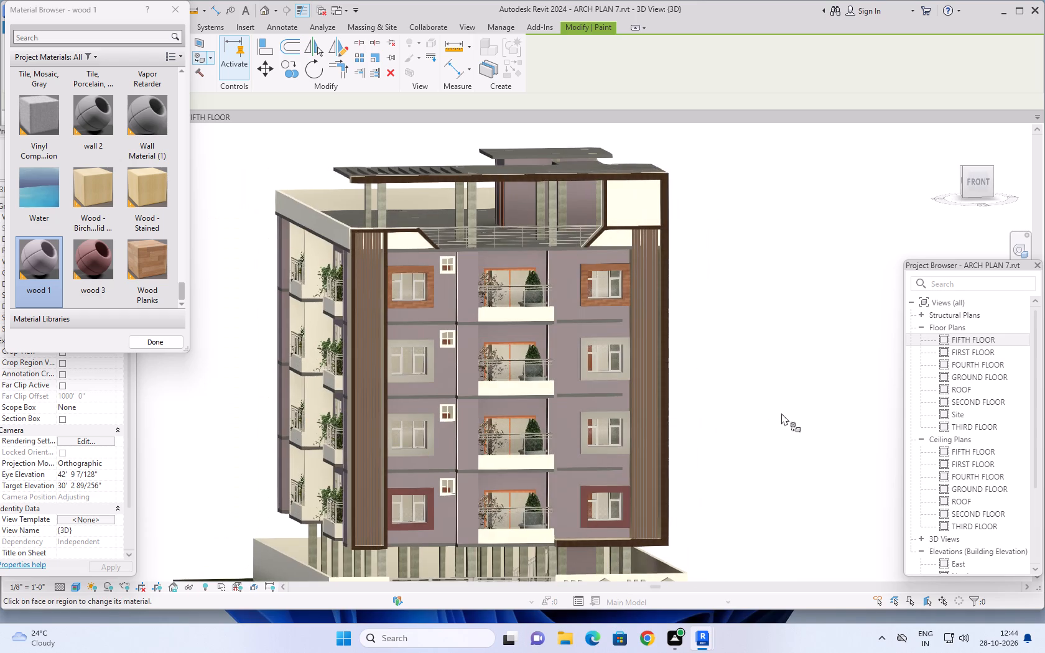
pyautogui.scroll(-2, 780, 413)
pyautogui.keyDown('shift'); pyautogui.moveTo(768, 445); pyautogui.dragTo(812, 458, button='middle'); pyautogui.keyUp('shift')
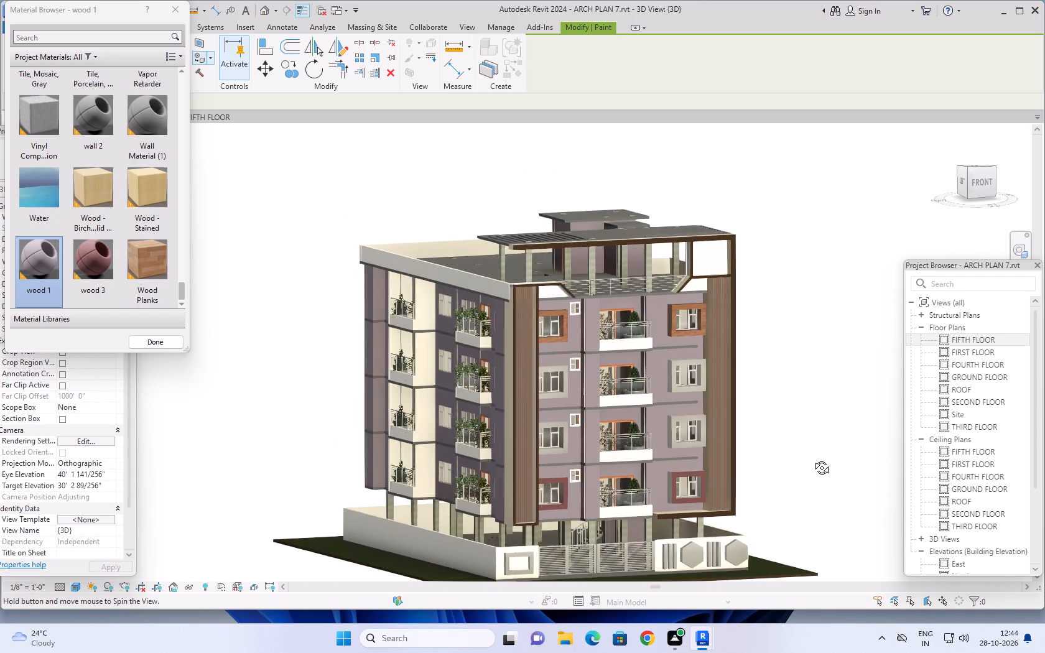
pyautogui.keyDown('shift'); pyautogui.moveTo(812, 458); pyautogui.dragTo(832, 468, button='middle'); pyautogui.keyUp('shift')
pyautogui.scroll(2, 809, 385)
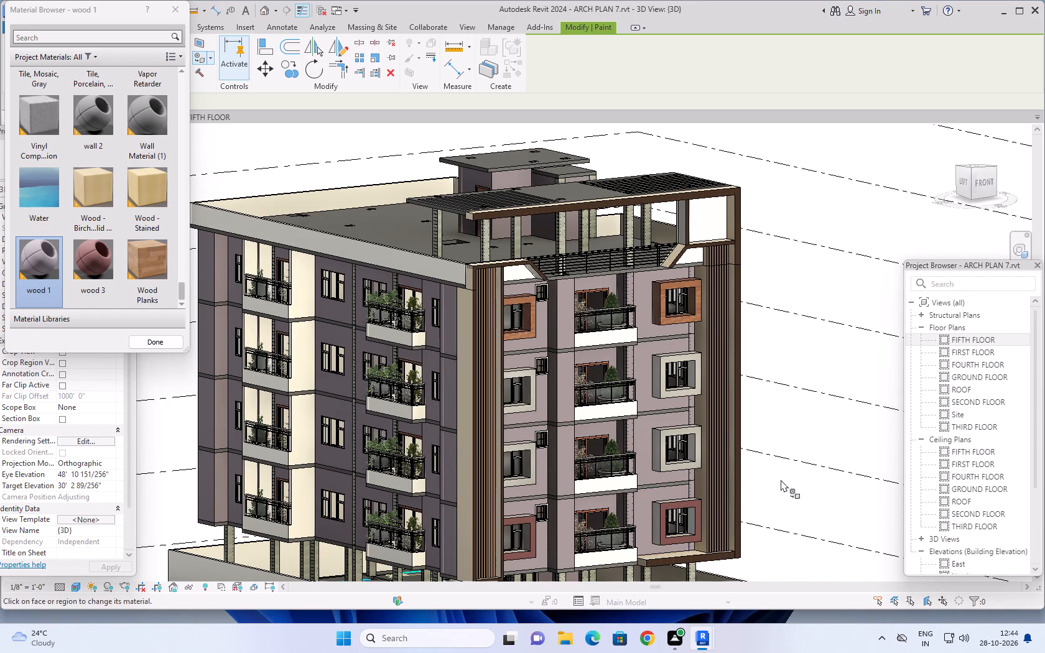
pyautogui.moveTo(806, 475); pyautogui.dragTo(850, 398, button='middle')
pyautogui.press('Escape')
pyautogui.press('Escape')
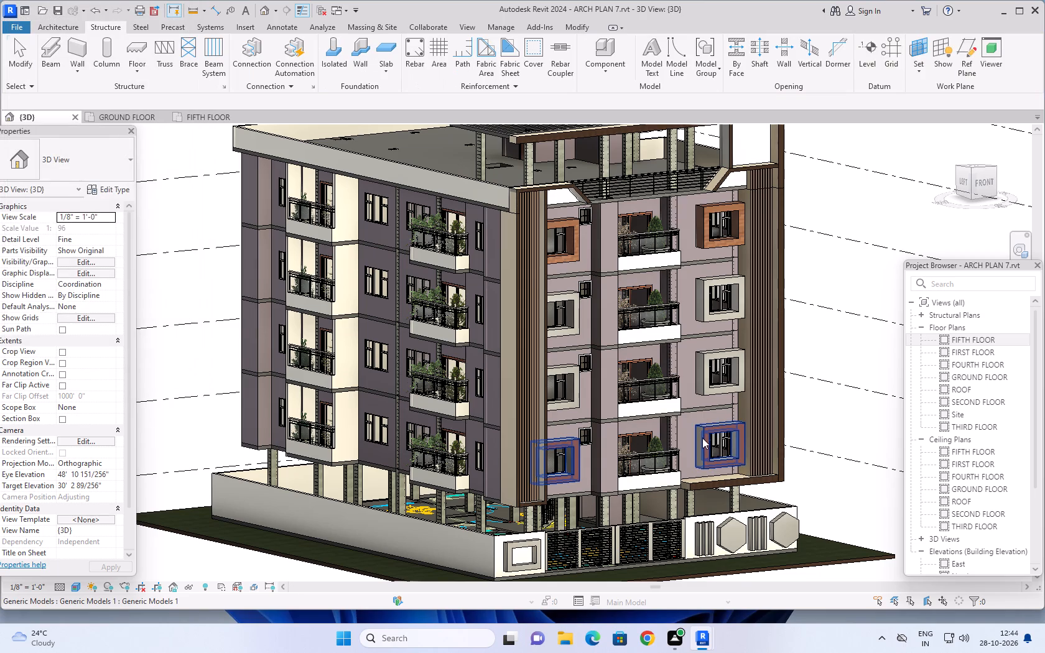
# Open the lowest-floor window frames for in-place editing and paint their front faces with the grey material.
pyautogui.click(702, 437)
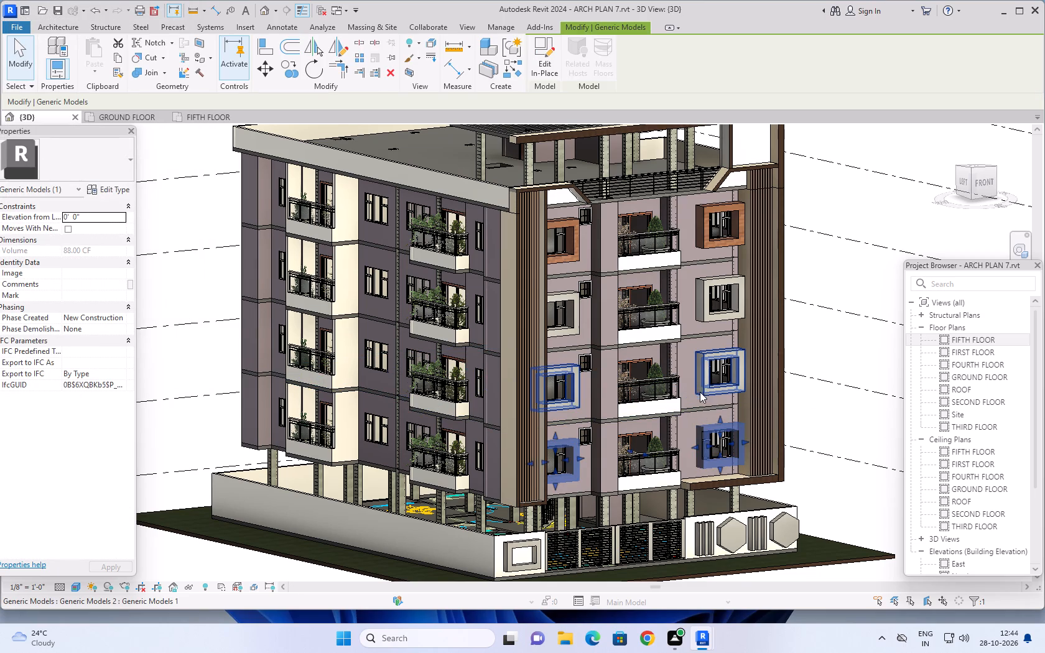
pyautogui.click(539, 43)
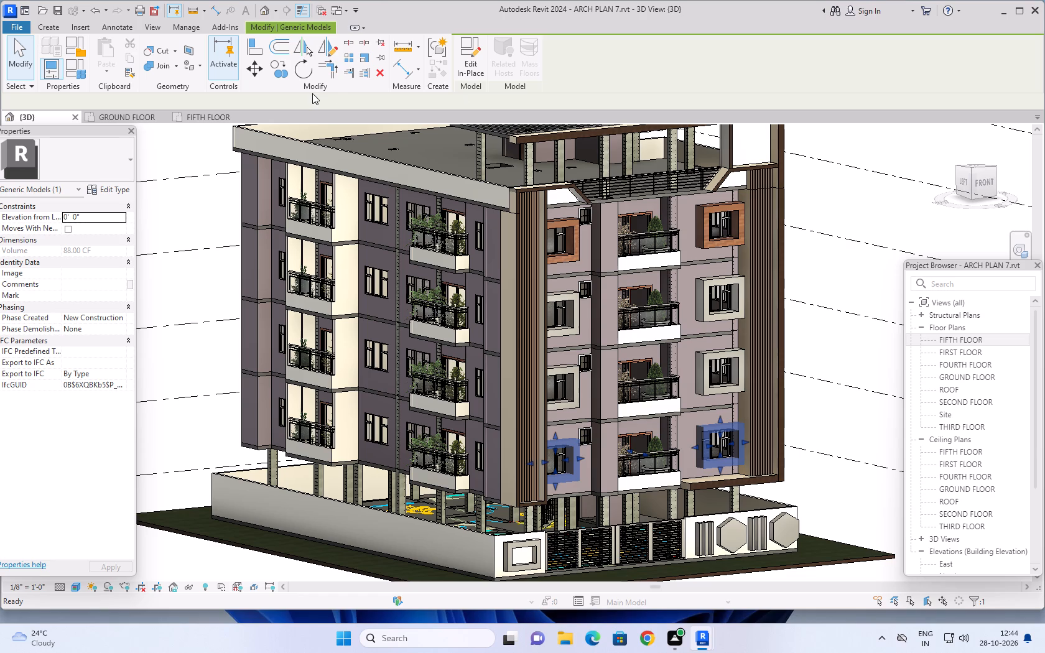
pyautogui.click(187, 63)
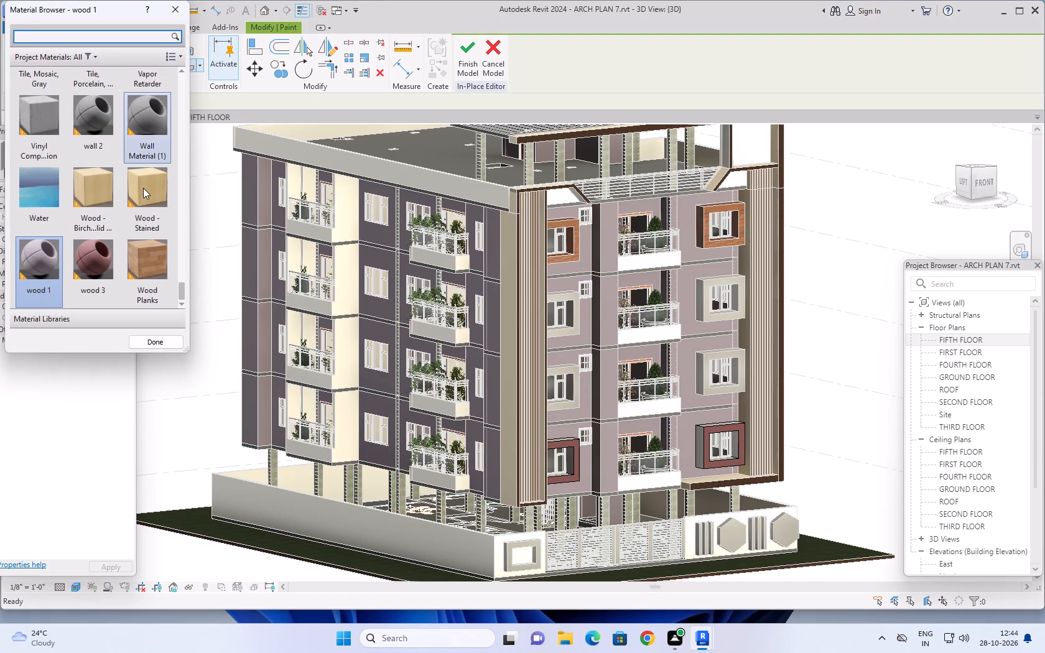
pyautogui.scroll(-2, 116, 157)
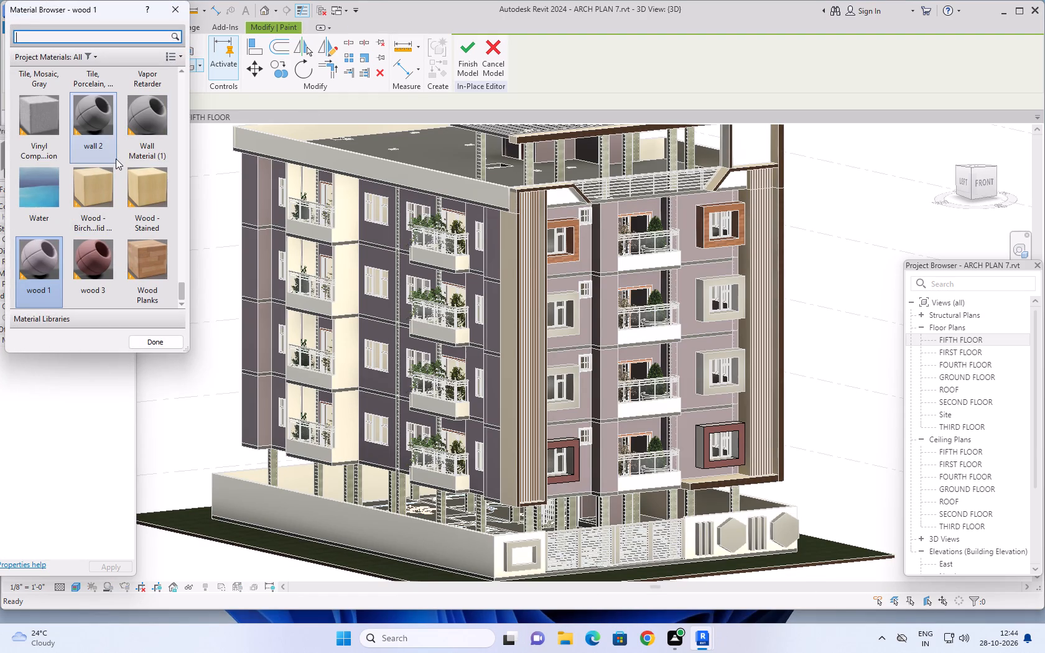
pyautogui.scroll(-7, 116, 159)
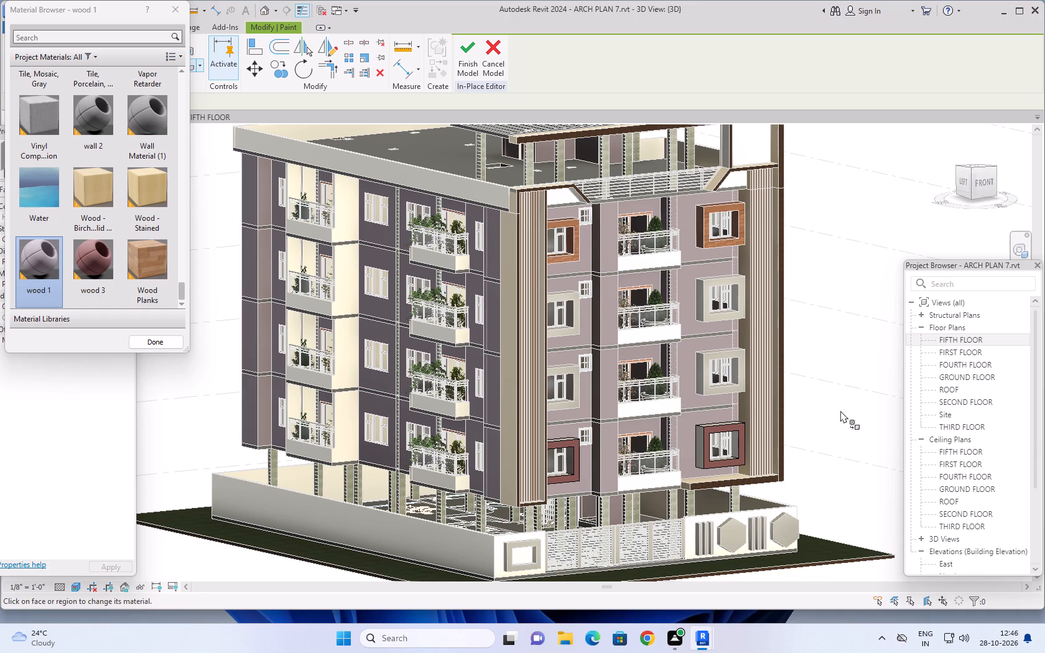
pyautogui.moveTo(837, 410); pyautogui.dragTo(834, 391, button='middle')
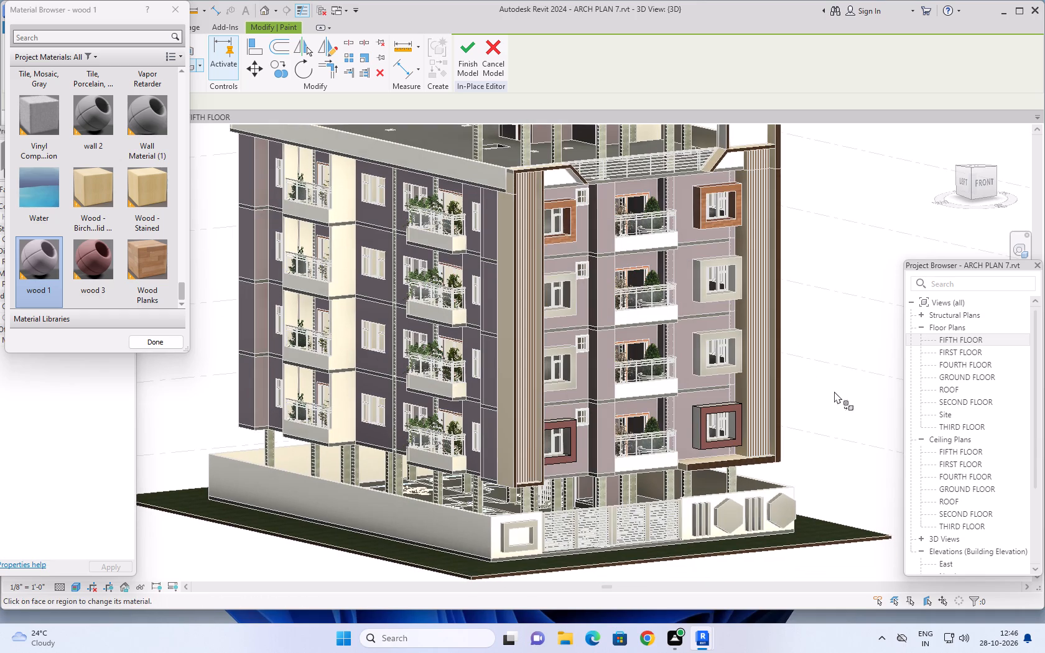
pyautogui.moveTo(834, 391); pyautogui.dragTo(835, 407, button='middle')
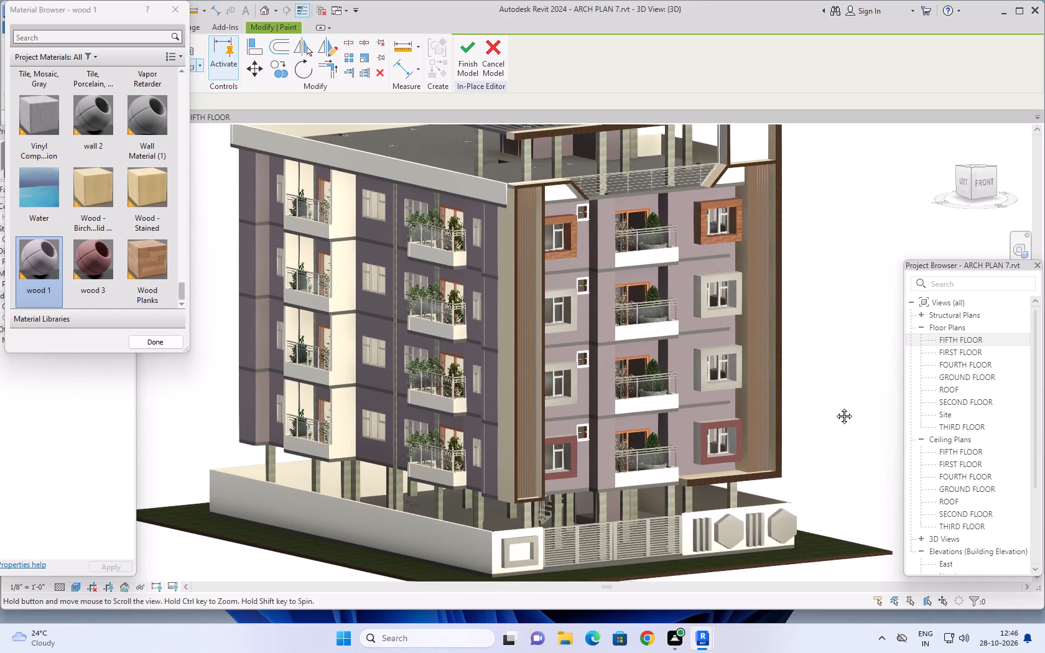
pyautogui.moveTo(835, 407); pyautogui.dragTo(837, 410, button='middle')
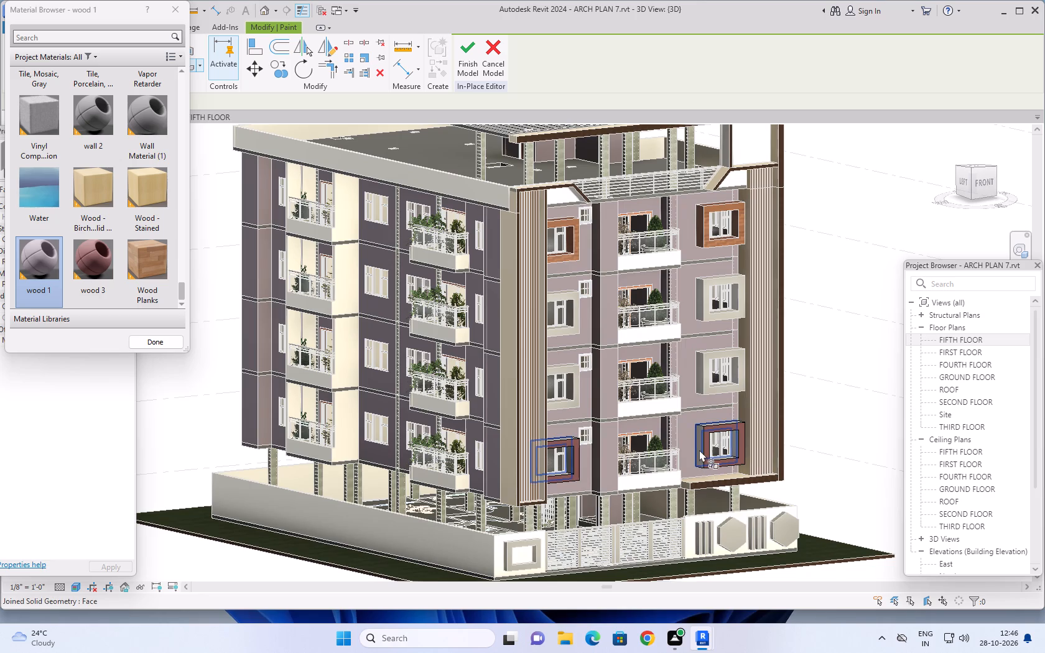
pyautogui.scroll(5, 699, 449)
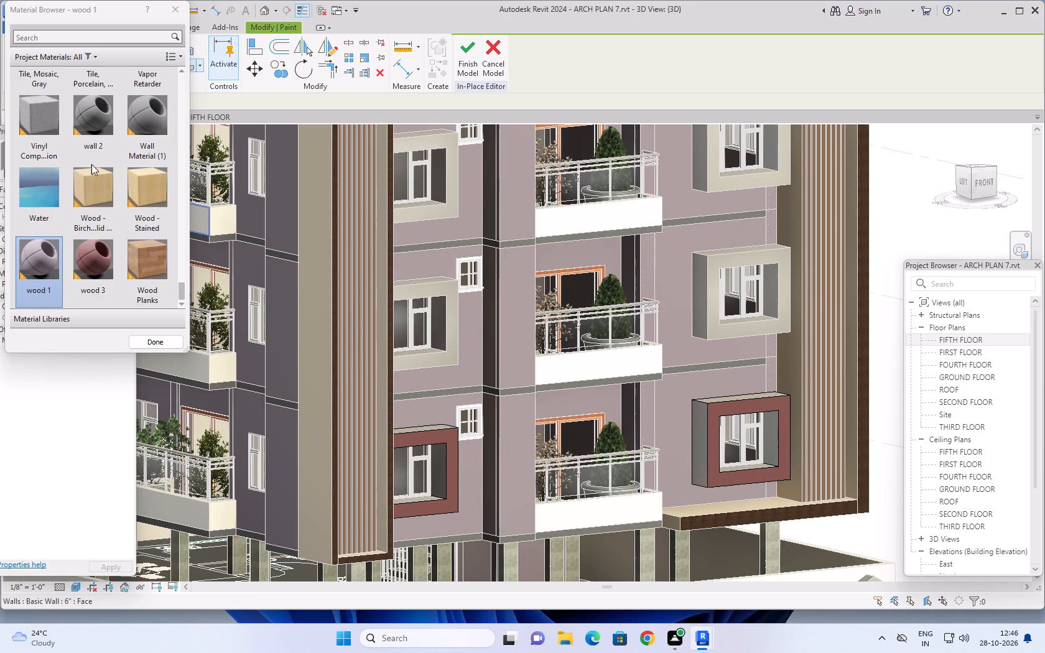
pyautogui.scroll(-8, 103, 169)
pyautogui.scroll(6, 125, 209)
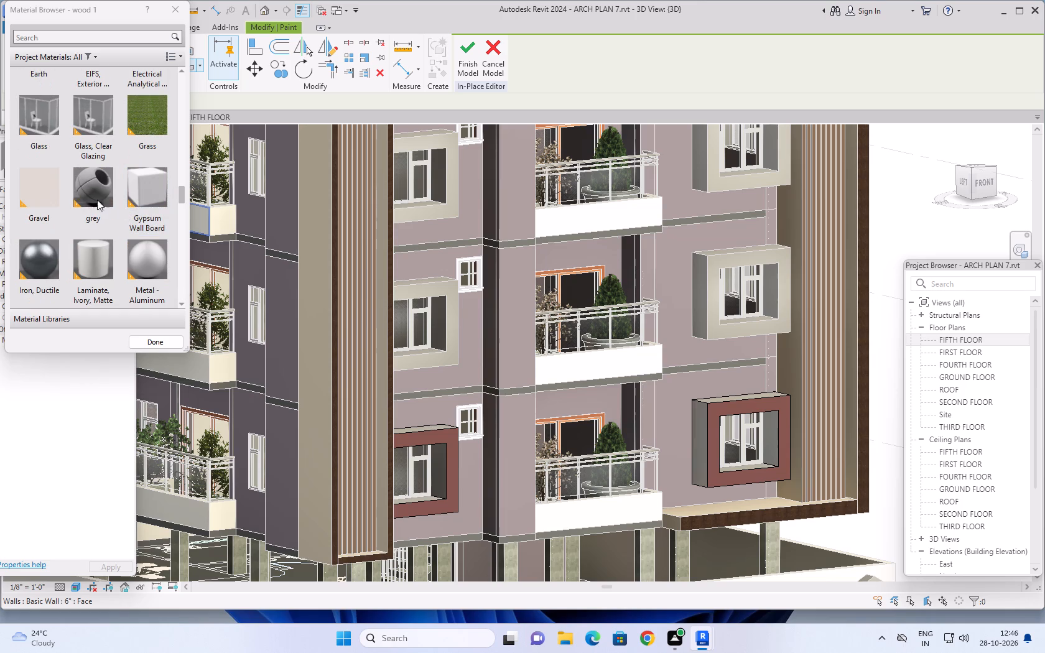
pyautogui.click(98, 198)
pyautogui.scroll(2, 714, 453)
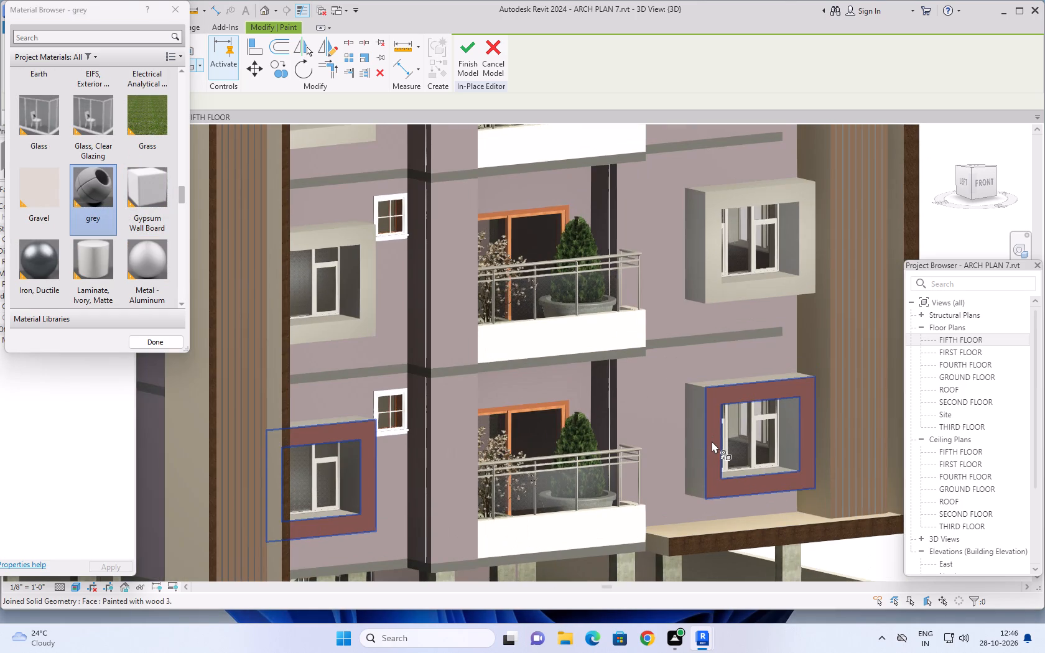
pyautogui.click(712, 441)
# Paint the outer side, top, inner side and inner bottom faces of the right-hand lowest-floor window frame grey.
pyautogui.scroll(-4, 704, 465)
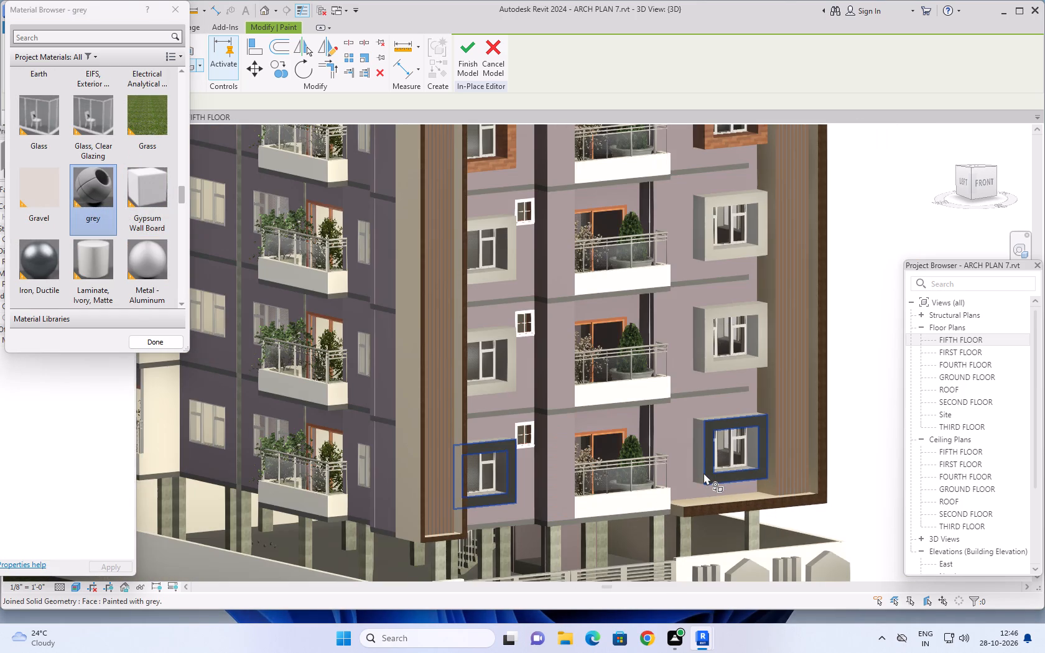
pyautogui.scroll(-1, 704, 473)
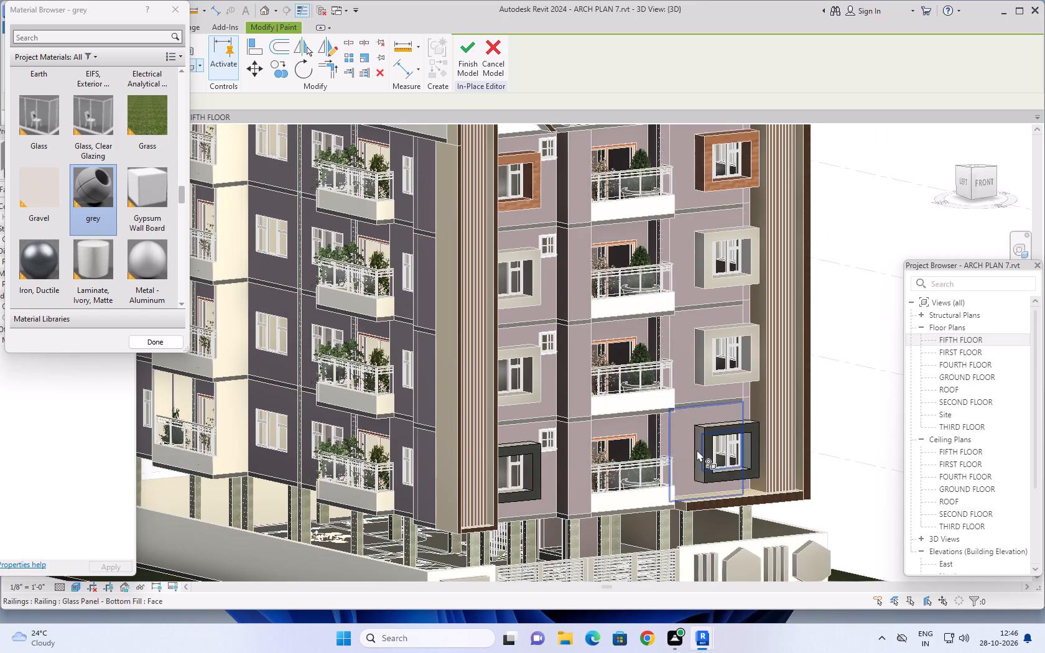
pyautogui.scroll(4, 699, 449)
pyautogui.click(700, 449)
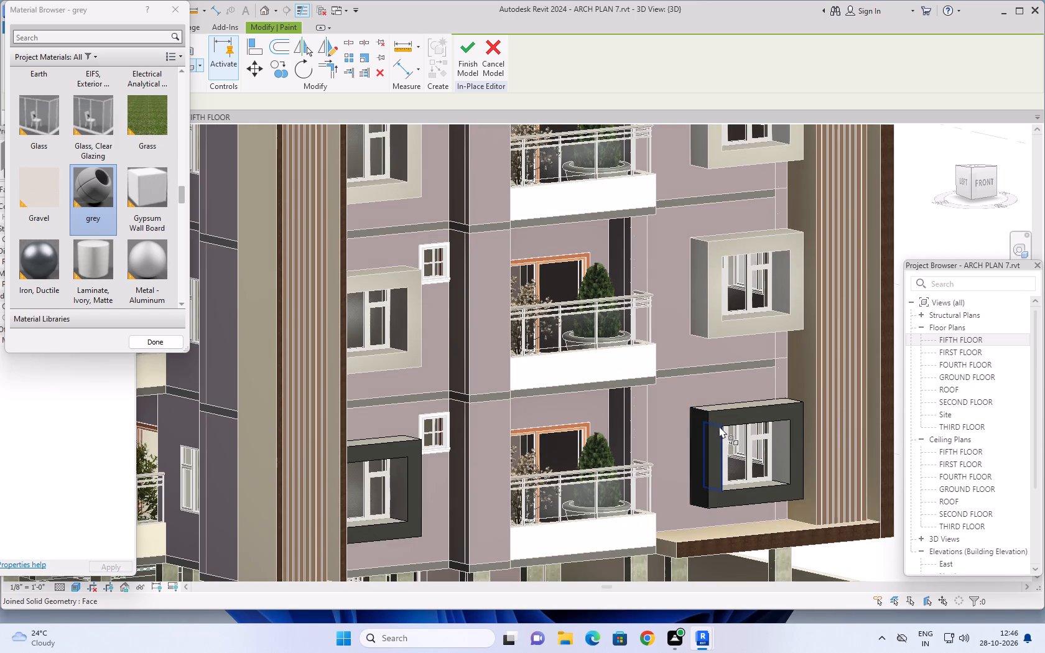
pyautogui.keyDown('shift'); pyautogui.moveTo(717, 415); pyautogui.dragTo(717, 473, button='middle'); pyautogui.keyUp('shift')
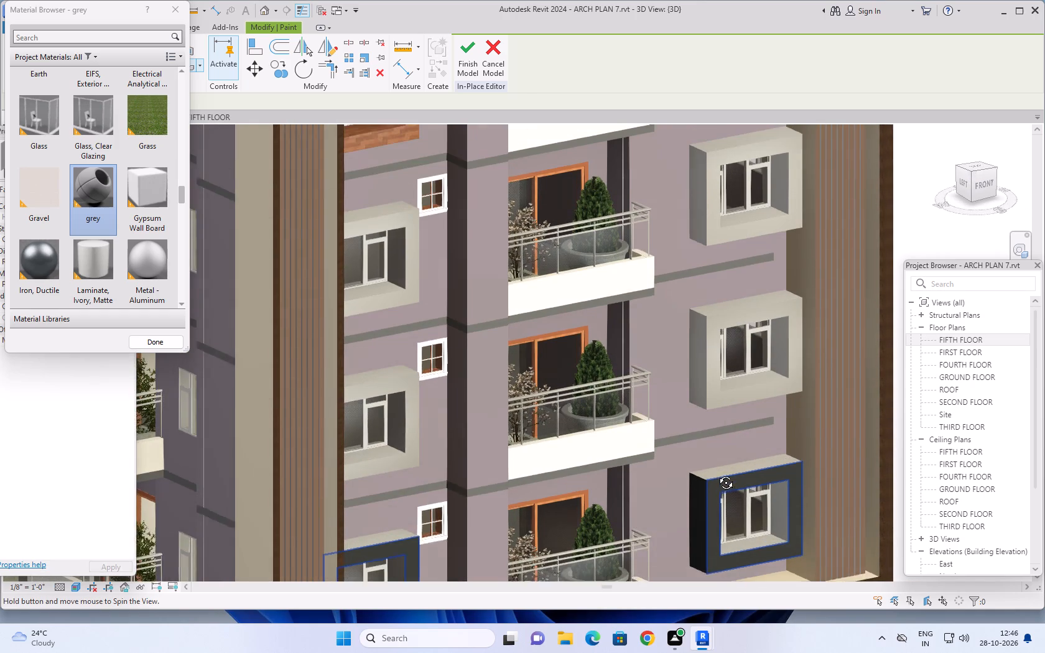
pyautogui.keyDown('shift'); pyautogui.moveTo(717, 473); pyautogui.dragTo(717, 474, button='middle'); pyautogui.keyUp('shift')
pyautogui.moveTo(714, 474); pyautogui.dragTo(667, 371, button='middle')
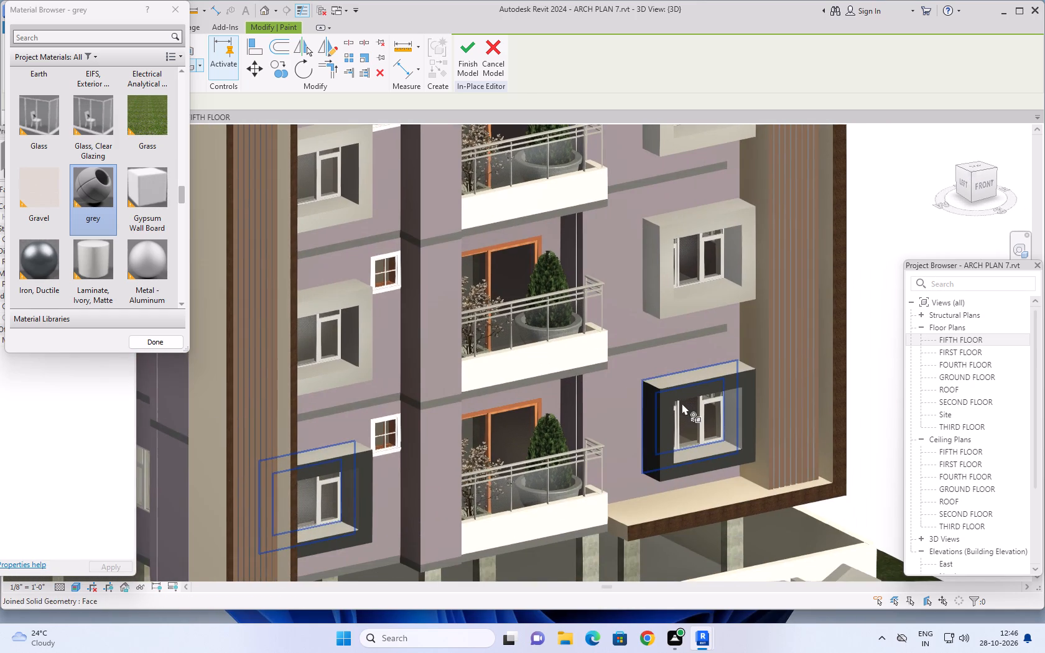
pyautogui.moveTo(682, 403); pyautogui.dragTo(693, 443, button='middle')
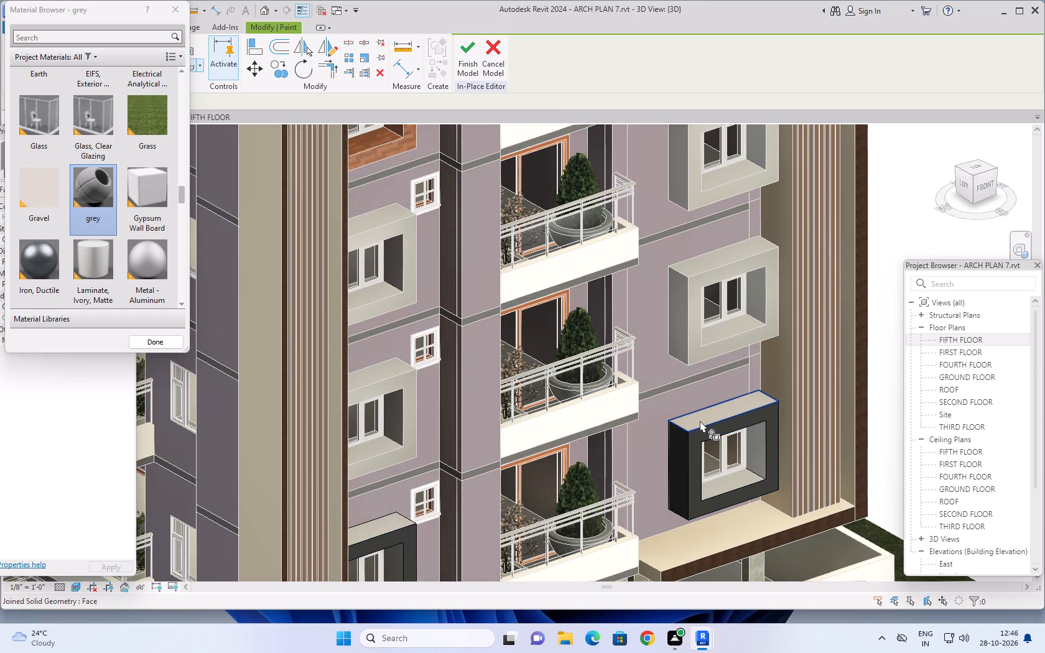
pyautogui.click(700, 420)
pyautogui.click(758, 439)
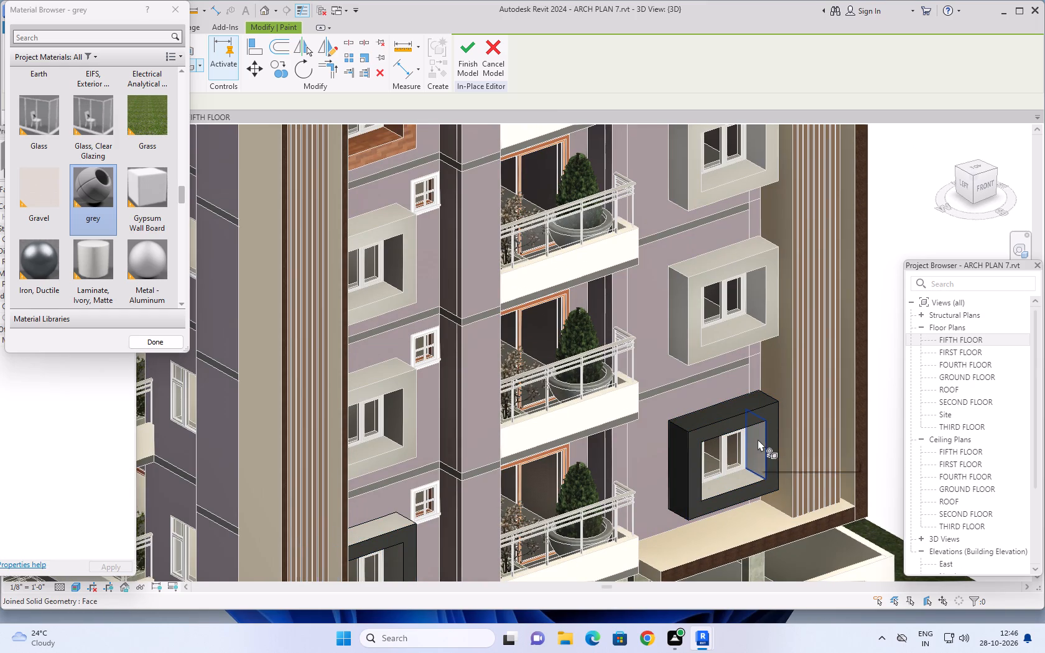
pyautogui.click(736, 478)
# Paint the top, inner side and inner bottom faces of the left-hand lowest-floor window frame grey.
pyautogui.scroll(-6, 737, 476)
pyautogui.scroll(4, 574, 516)
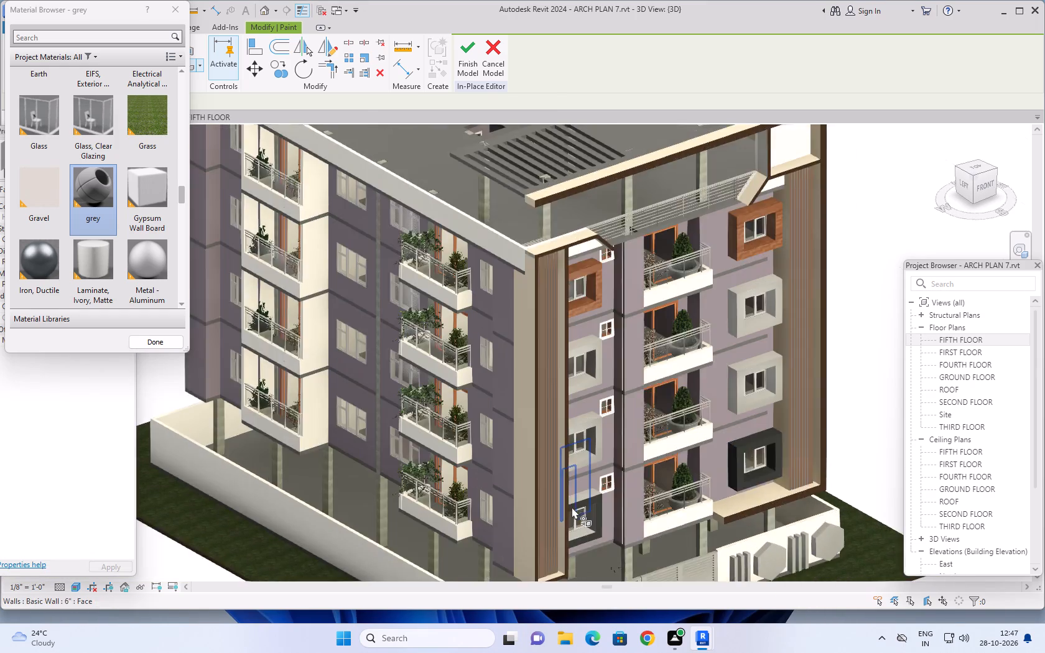
pyautogui.scroll(4, 571, 501)
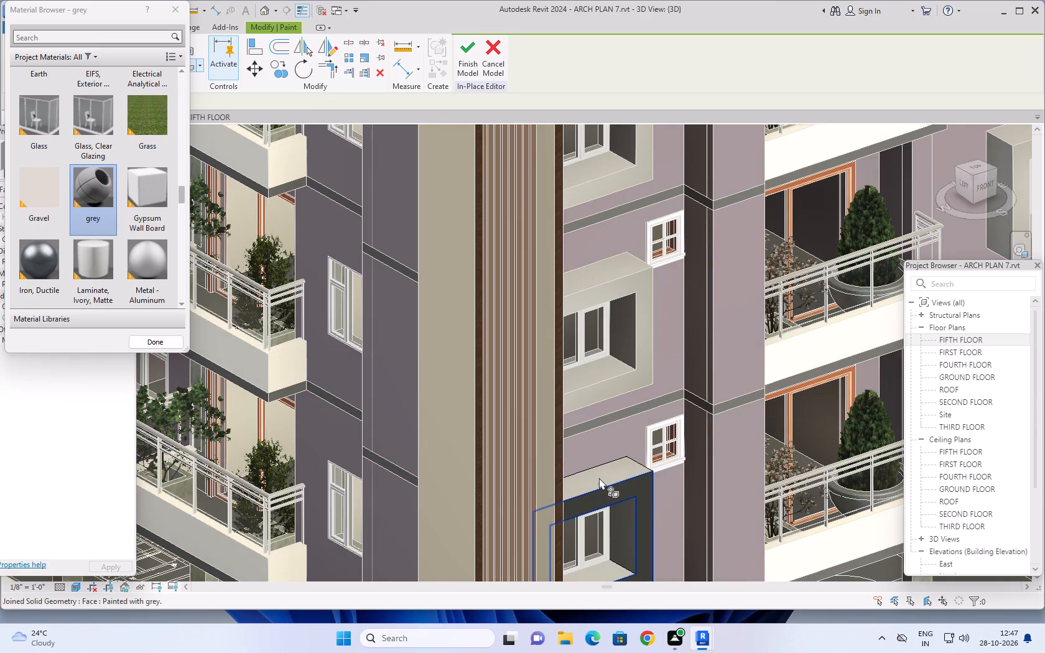
pyautogui.click(600, 478)
pyautogui.click(622, 521)
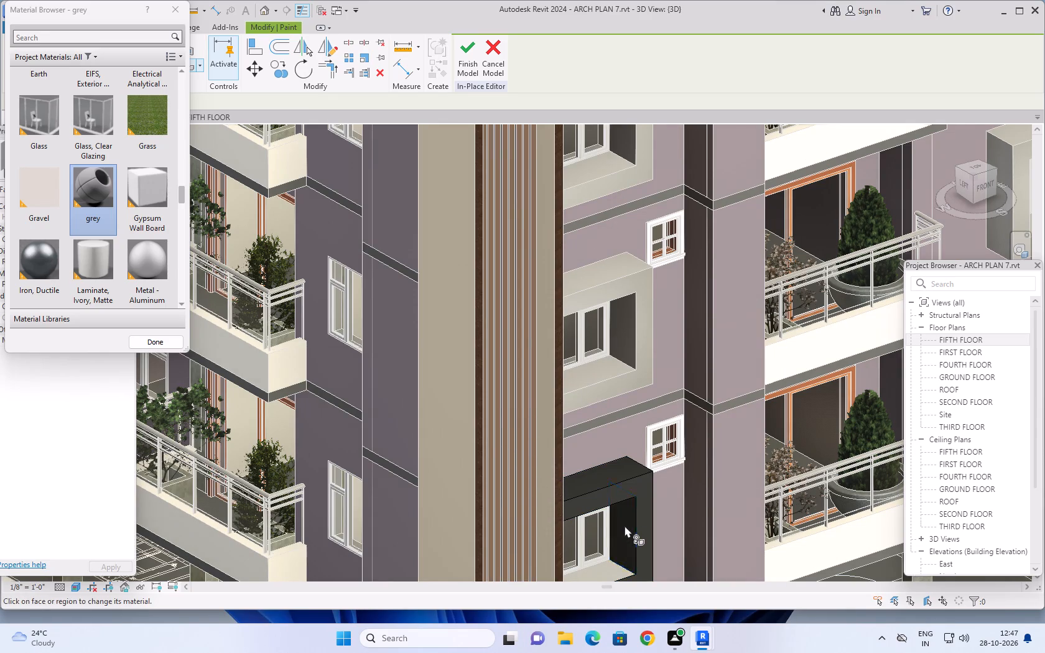
pyautogui.scroll(-3, 625, 526)
pyautogui.moveTo(622, 524); pyautogui.dragTo(615, 465, button='middle')
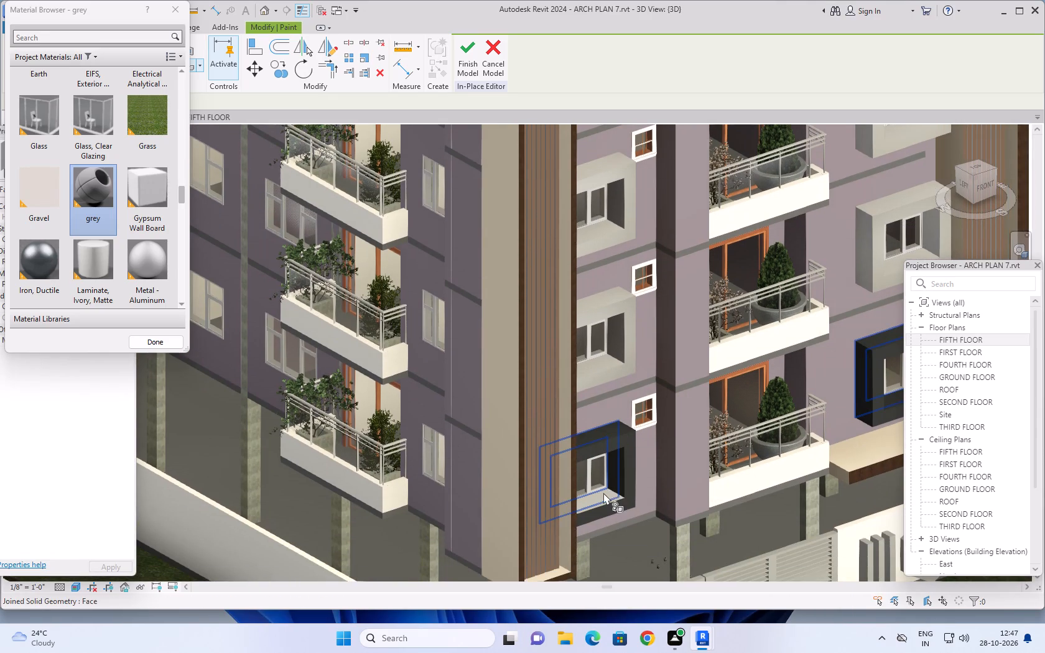
pyautogui.click(602, 498)
# Paint the left-hand lowest-floor frame's remaining outer side and inner side faces grey, and finish the in-place edit.
pyautogui.keyDown('shift'); pyautogui.moveTo(606, 494); pyautogui.dragTo(592, 502, button='middle'); pyautogui.keyUp('shift')
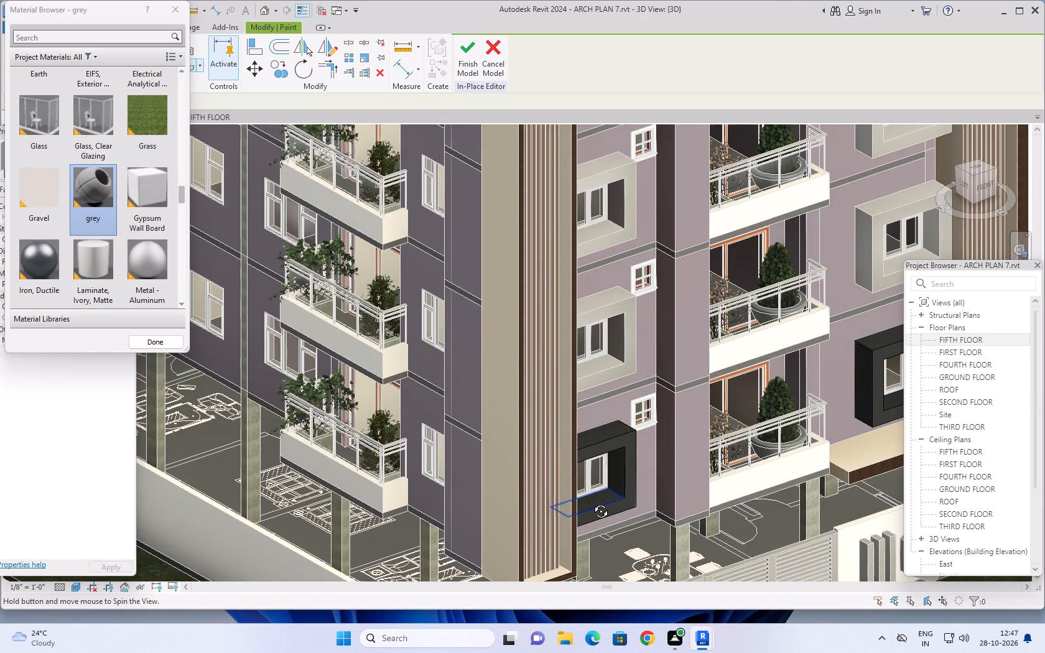
pyautogui.keyDown('shift'); pyautogui.moveTo(592, 502); pyautogui.dragTo(491, 475, button='middle'); pyautogui.keyUp('shift')
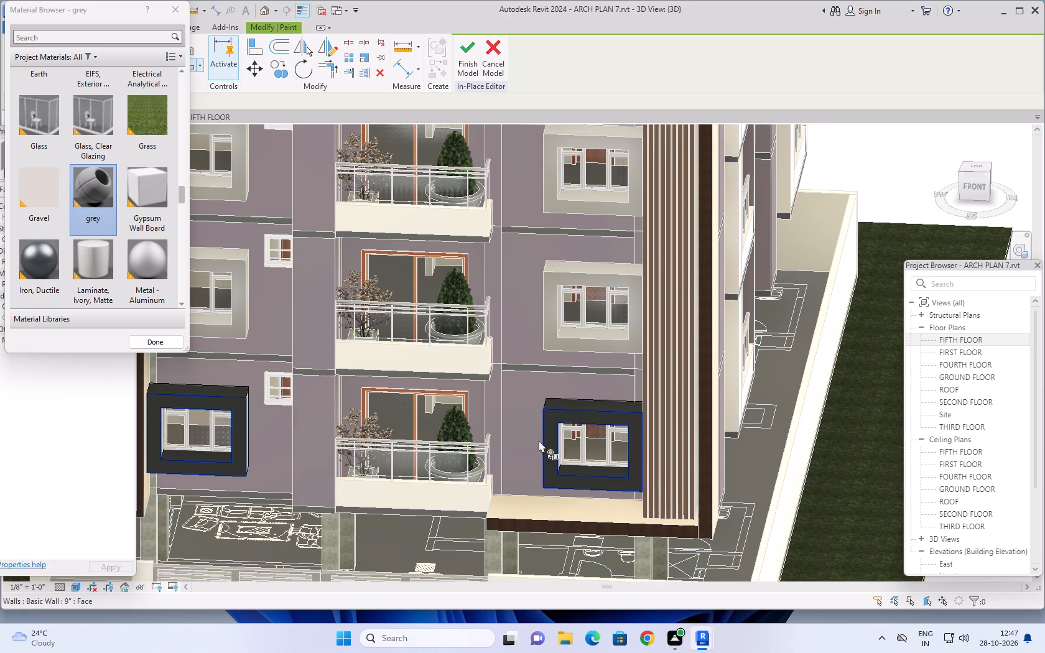
pyautogui.moveTo(260, 430); pyautogui.dragTo(494, 442, button='middle')
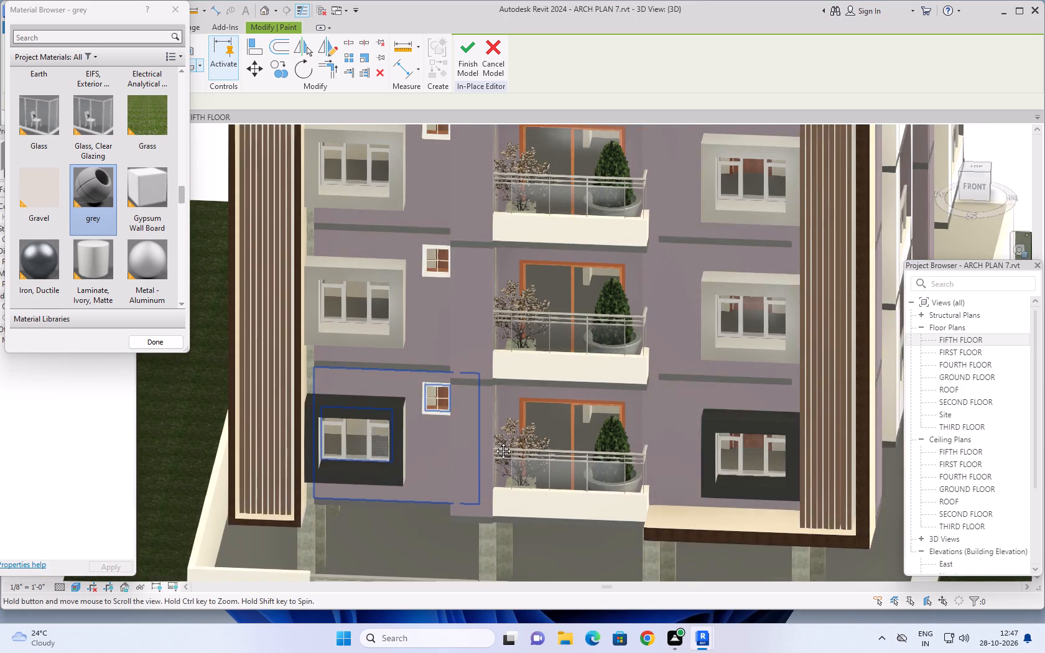
pyautogui.moveTo(494, 442); pyautogui.dragTo(574, 443, button='middle')
pyautogui.keyDown('shift'); pyautogui.moveTo(564, 453); pyautogui.dragTo(475, 442, button='middle'); pyautogui.keyUp('shift')
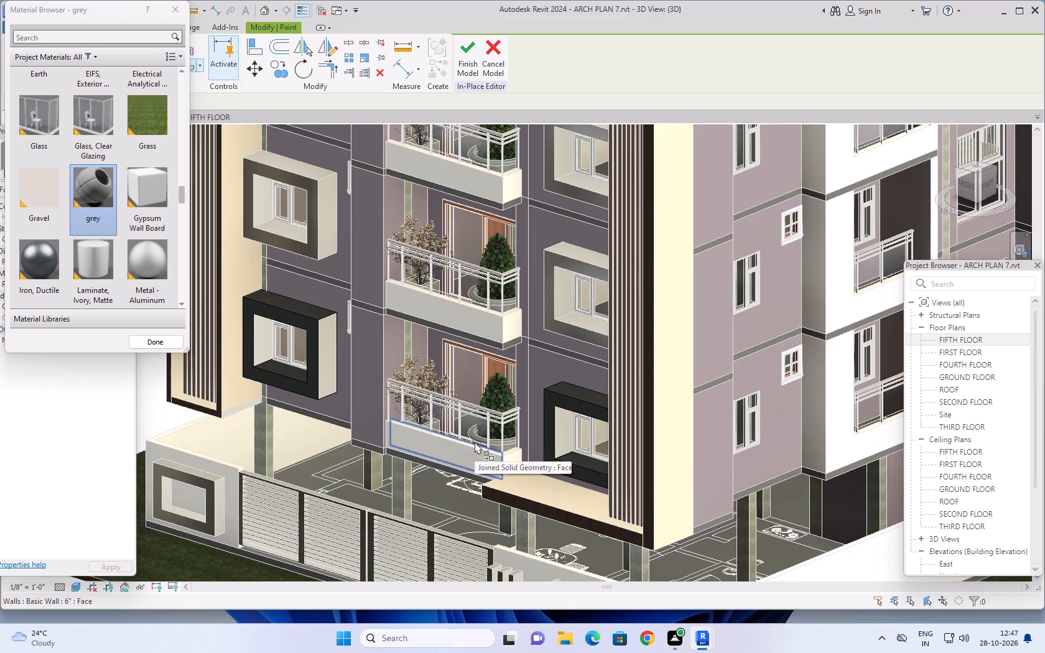
pyautogui.scroll(5, 326, 346)
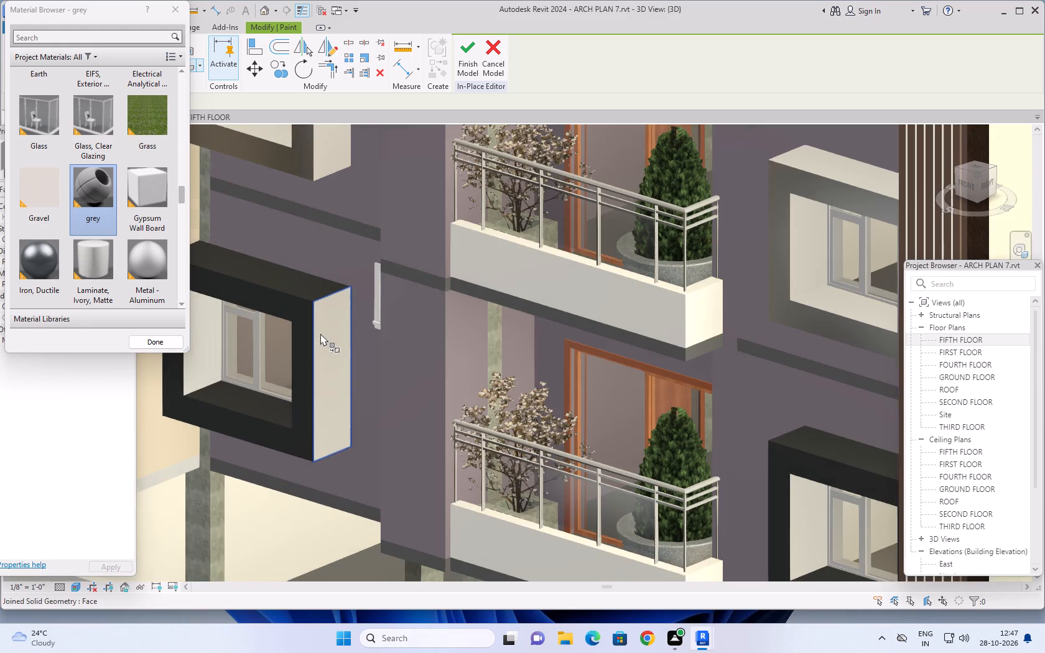
pyautogui.click(322, 333)
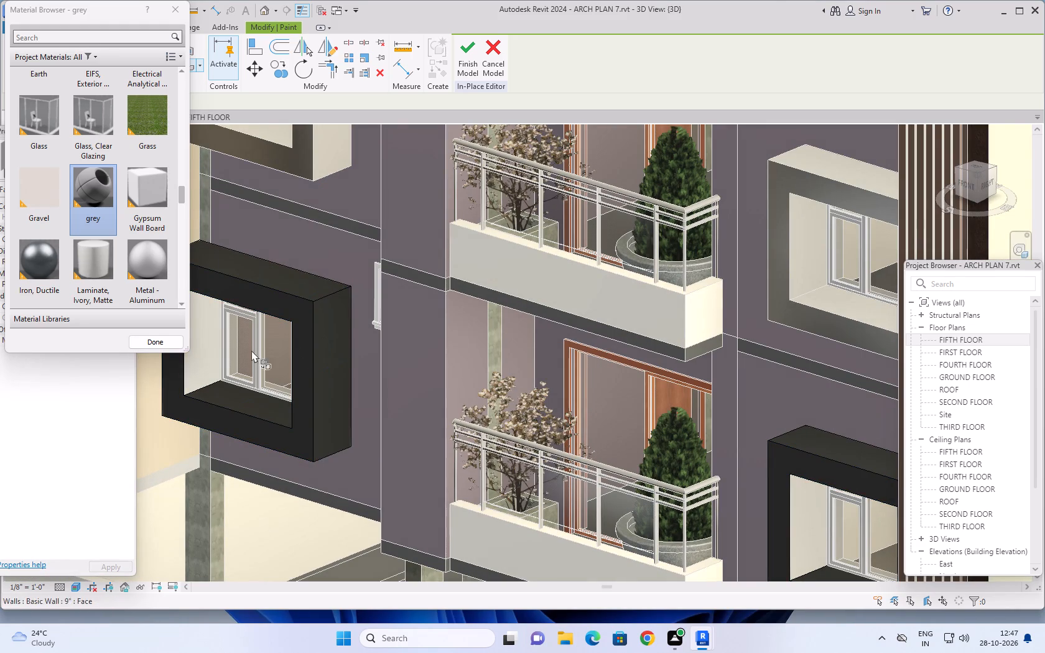
pyautogui.click(203, 335)
pyautogui.scroll(-6, 254, 371)
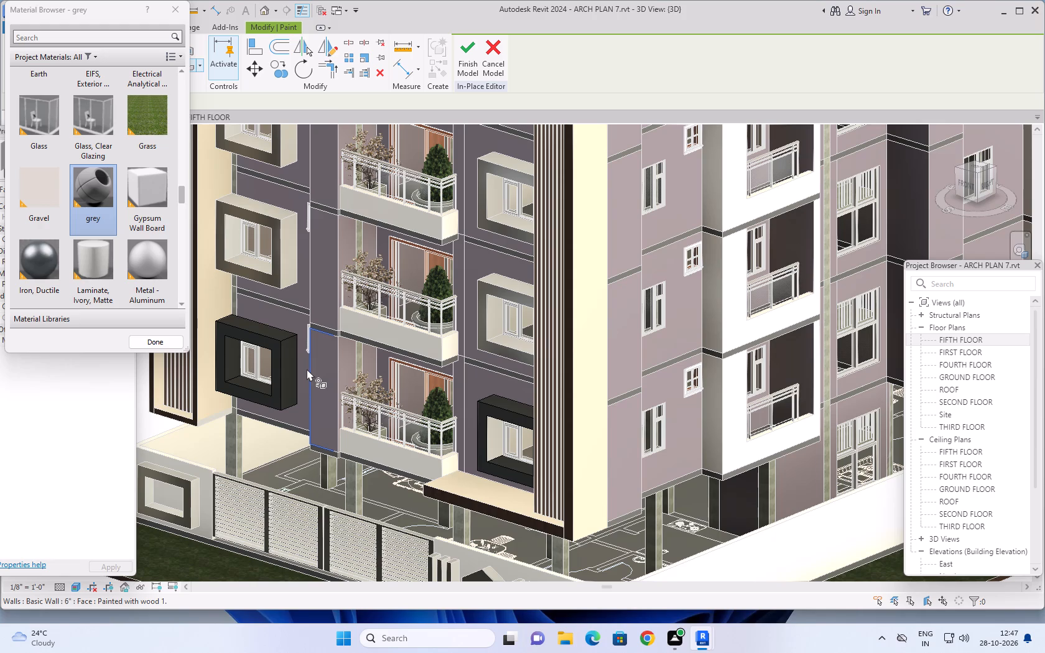
pyautogui.scroll(1, 264, 234)
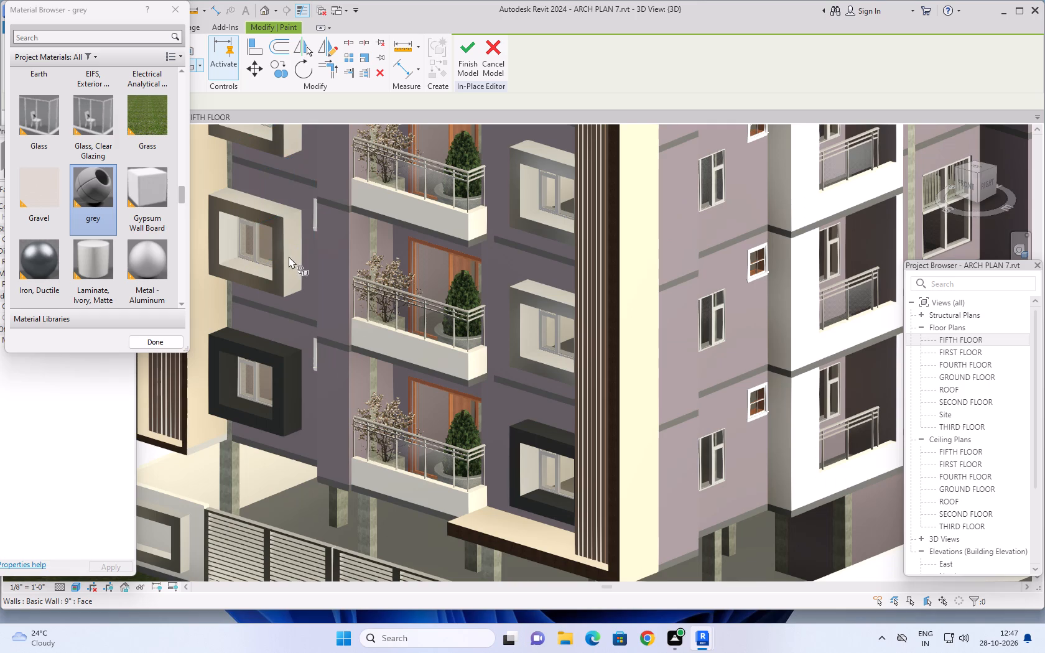
pyautogui.scroll(-2, 309, 353)
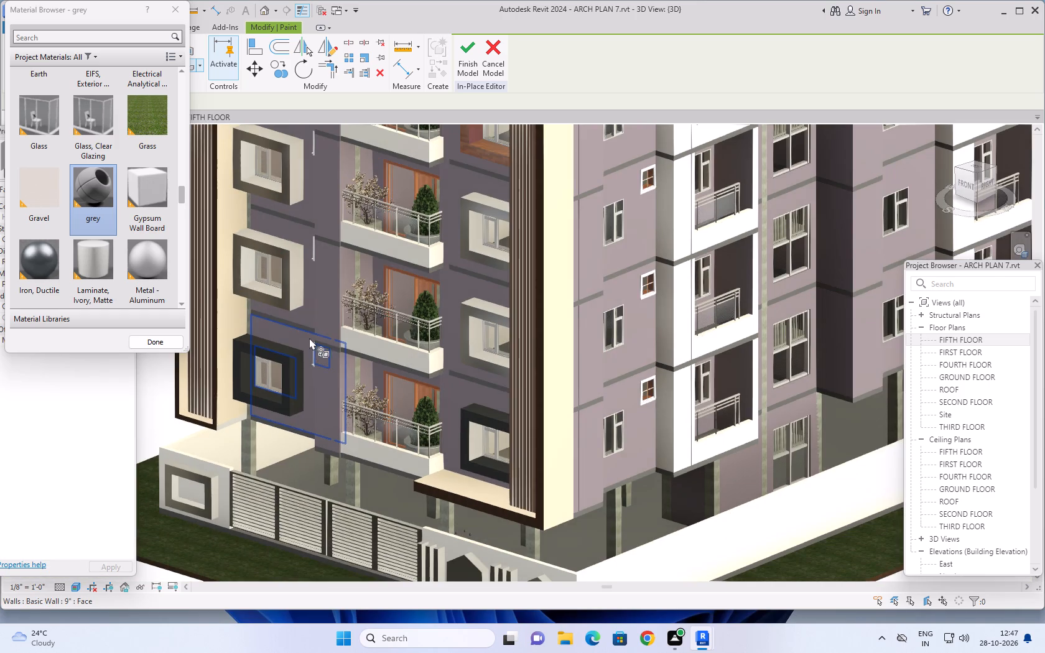
pyautogui.moveTo(284, 358); pyautogui.dragTo(434, 407, button='middle')
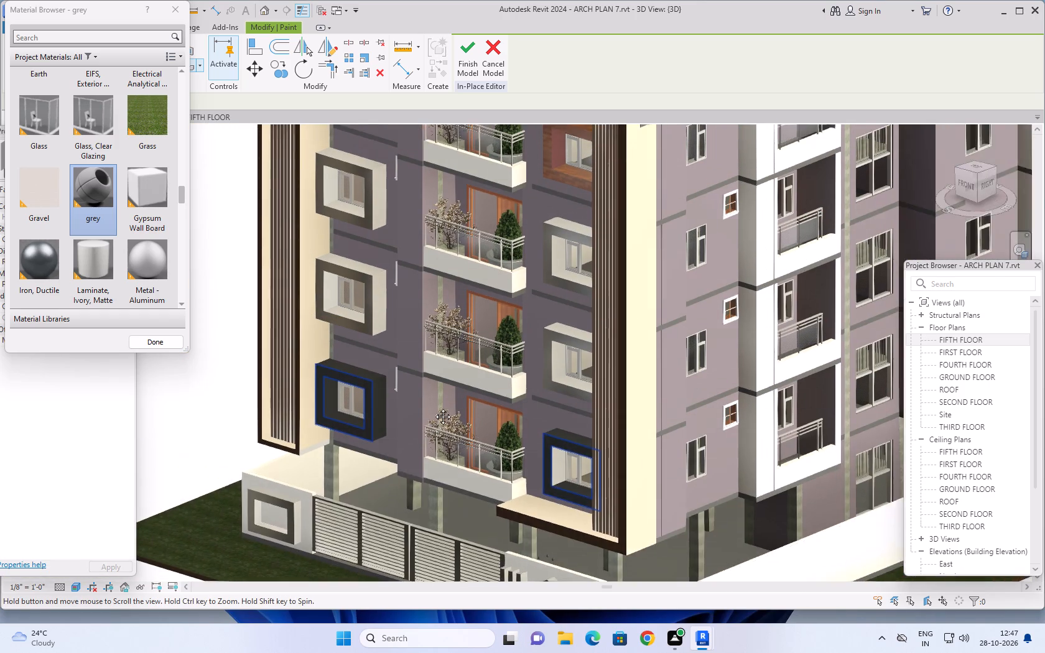
pyautogui.moveTo(434, 407); pyautogui.dragTo(465, 431, button='middle')
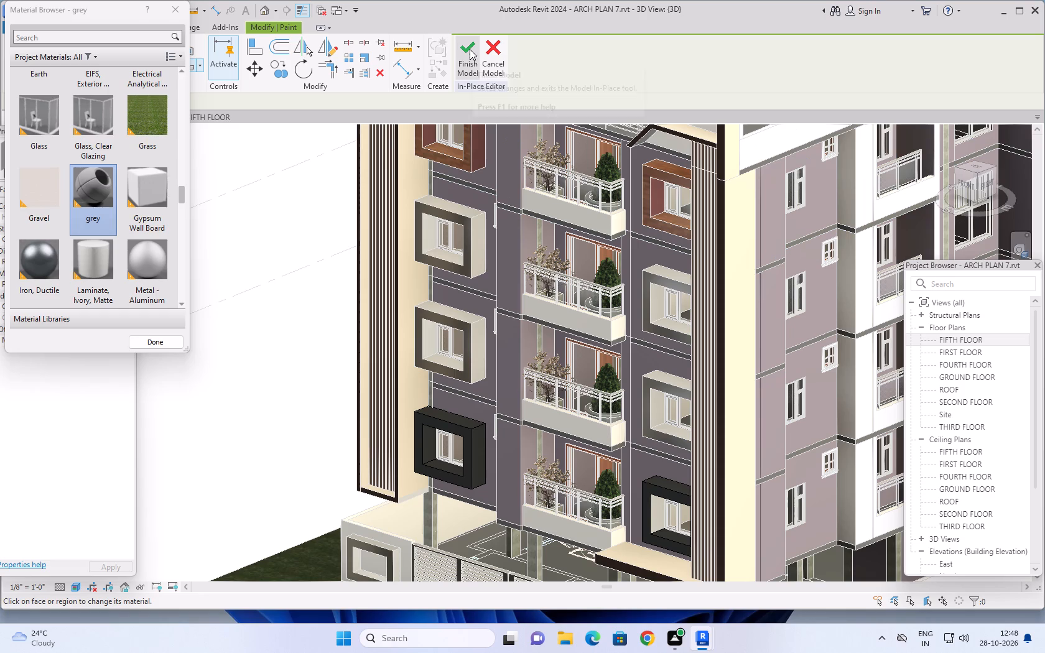
pyautogui.click(470, 49)
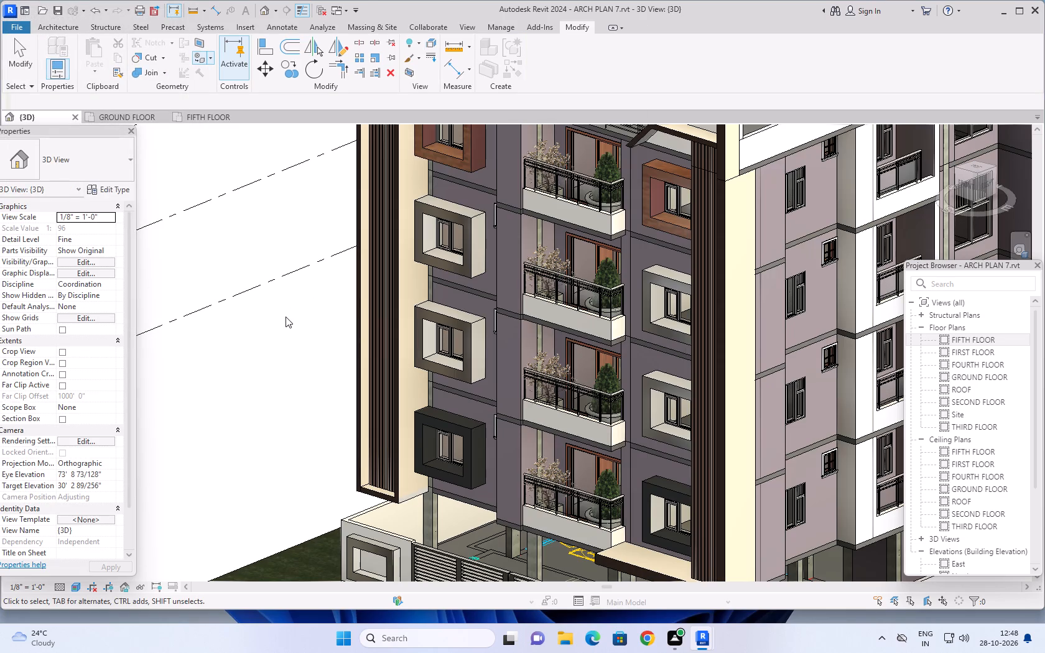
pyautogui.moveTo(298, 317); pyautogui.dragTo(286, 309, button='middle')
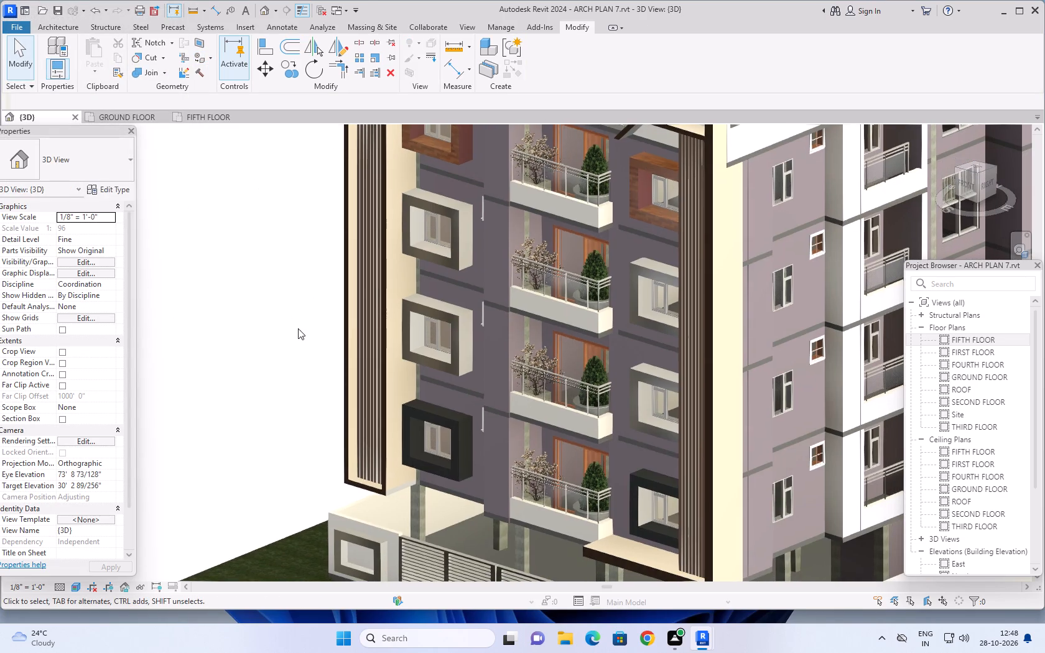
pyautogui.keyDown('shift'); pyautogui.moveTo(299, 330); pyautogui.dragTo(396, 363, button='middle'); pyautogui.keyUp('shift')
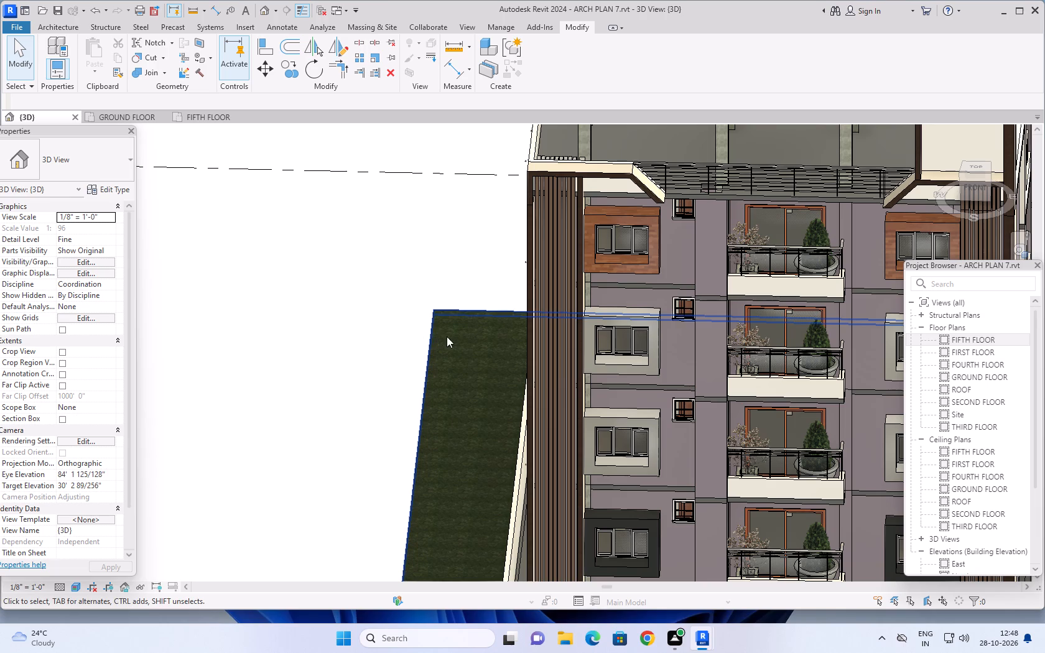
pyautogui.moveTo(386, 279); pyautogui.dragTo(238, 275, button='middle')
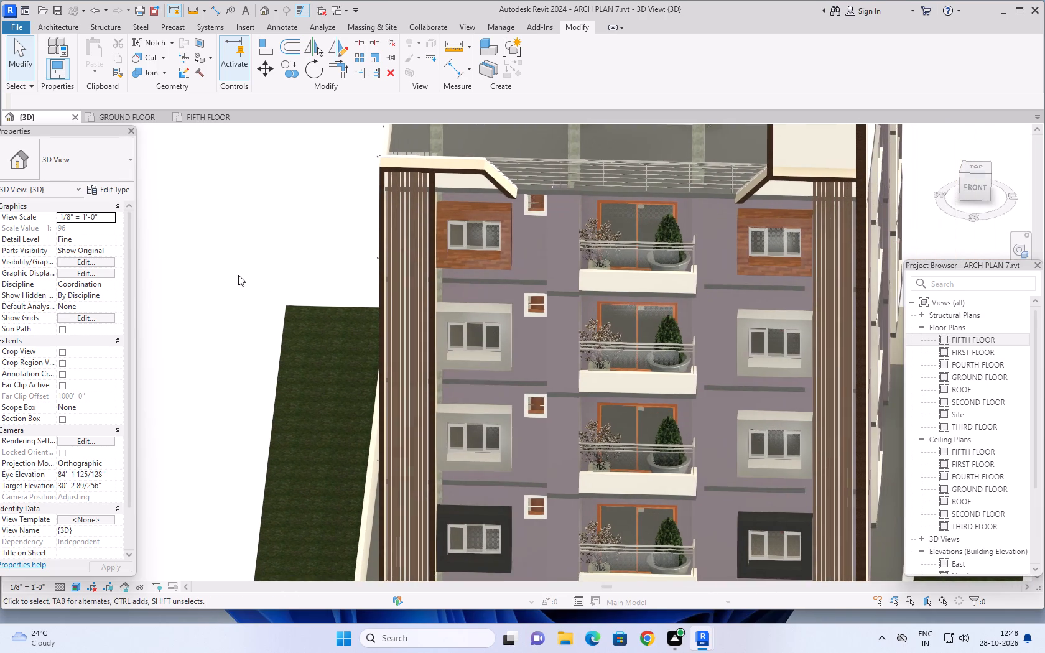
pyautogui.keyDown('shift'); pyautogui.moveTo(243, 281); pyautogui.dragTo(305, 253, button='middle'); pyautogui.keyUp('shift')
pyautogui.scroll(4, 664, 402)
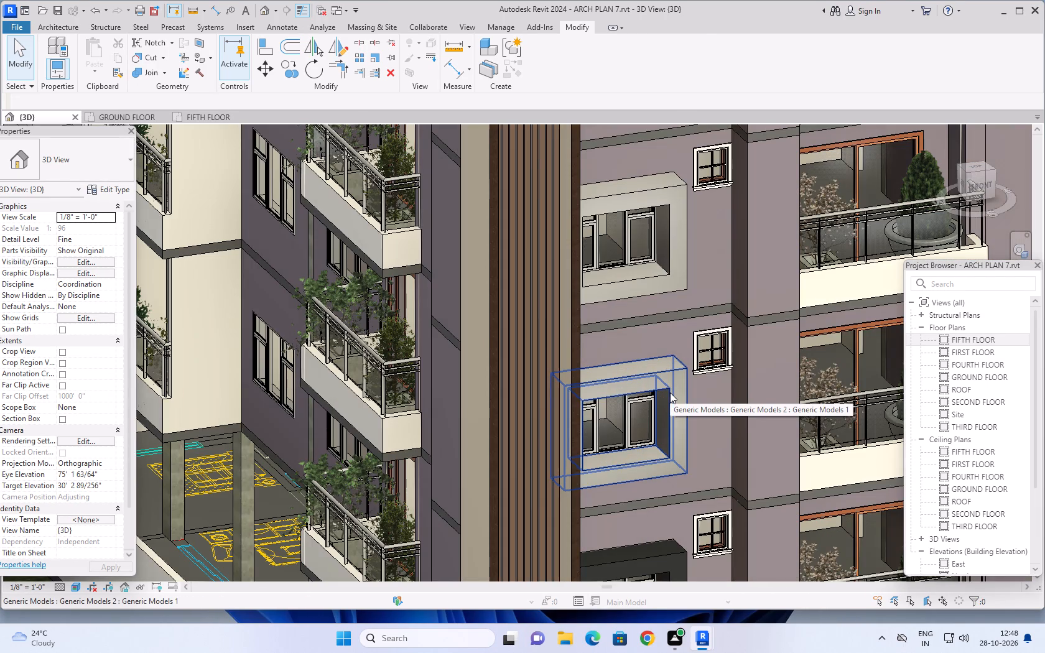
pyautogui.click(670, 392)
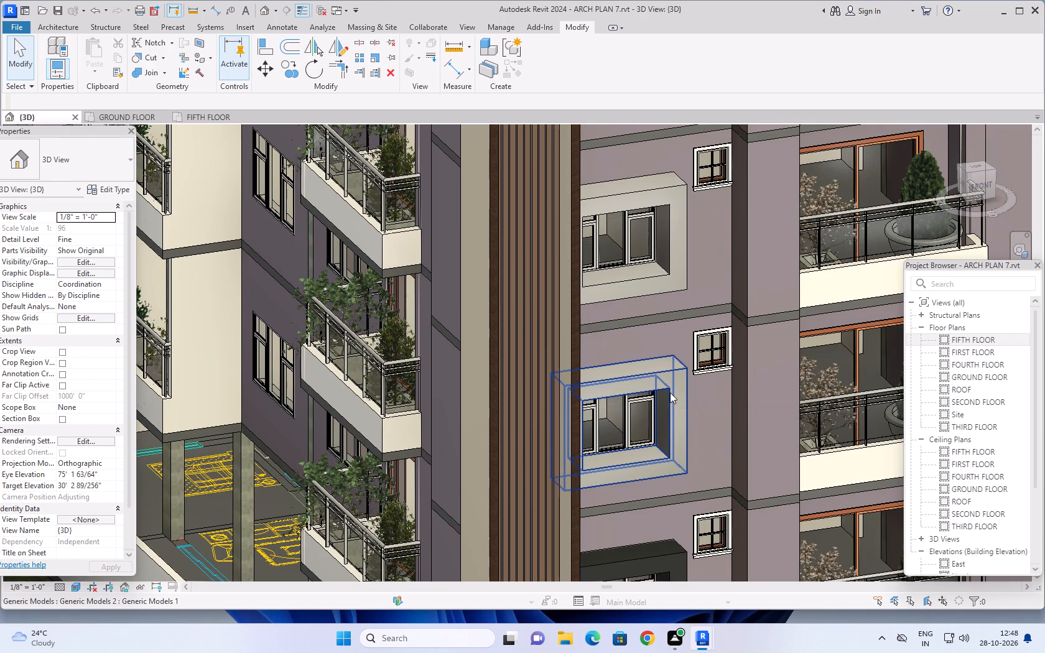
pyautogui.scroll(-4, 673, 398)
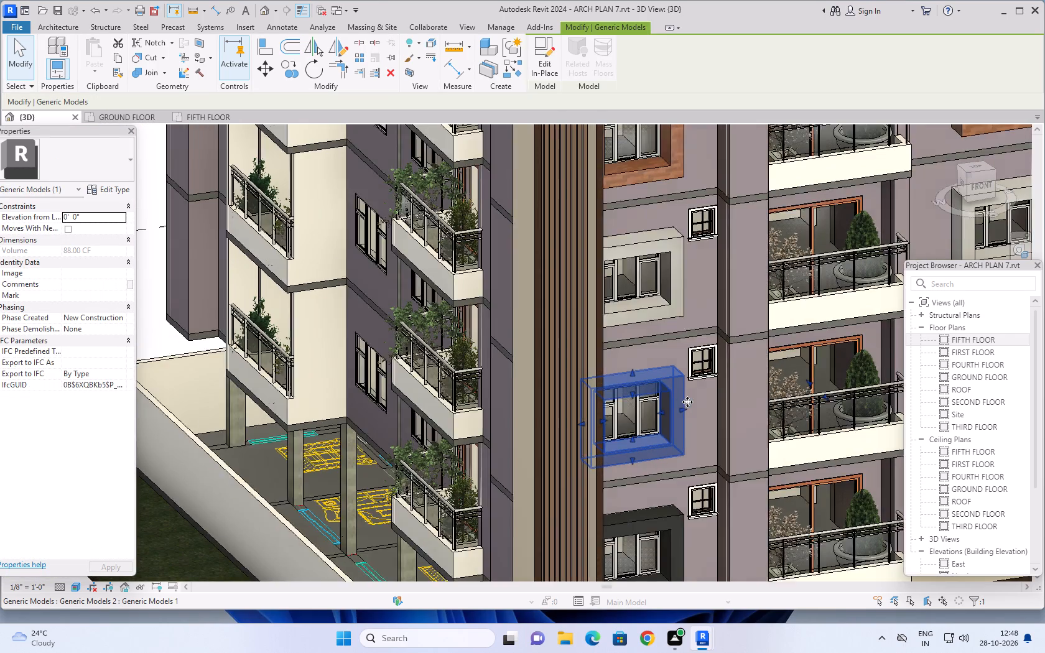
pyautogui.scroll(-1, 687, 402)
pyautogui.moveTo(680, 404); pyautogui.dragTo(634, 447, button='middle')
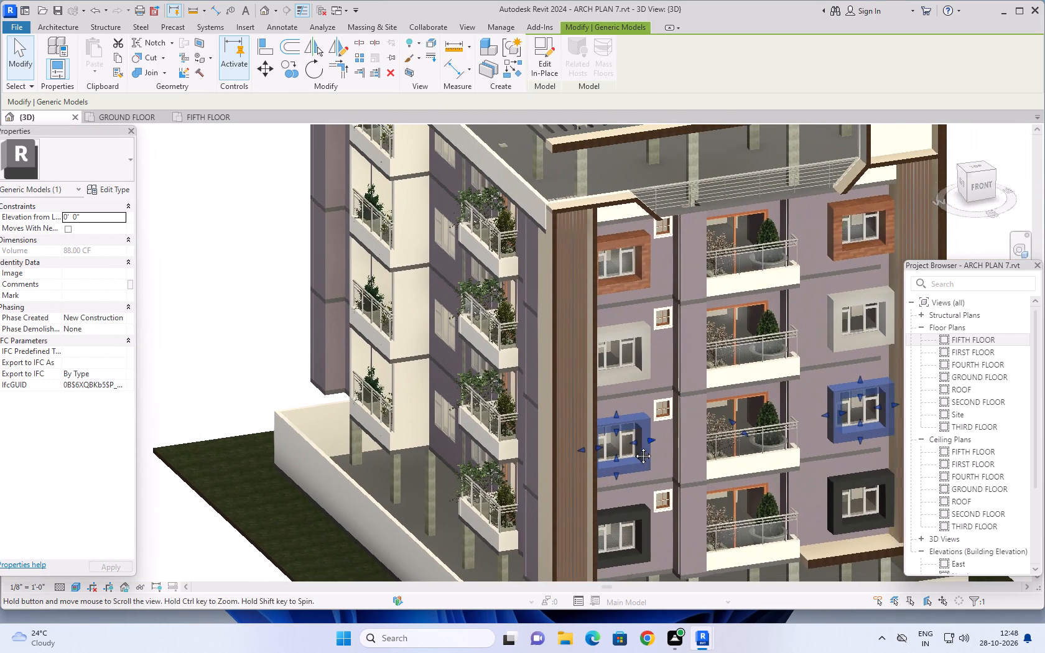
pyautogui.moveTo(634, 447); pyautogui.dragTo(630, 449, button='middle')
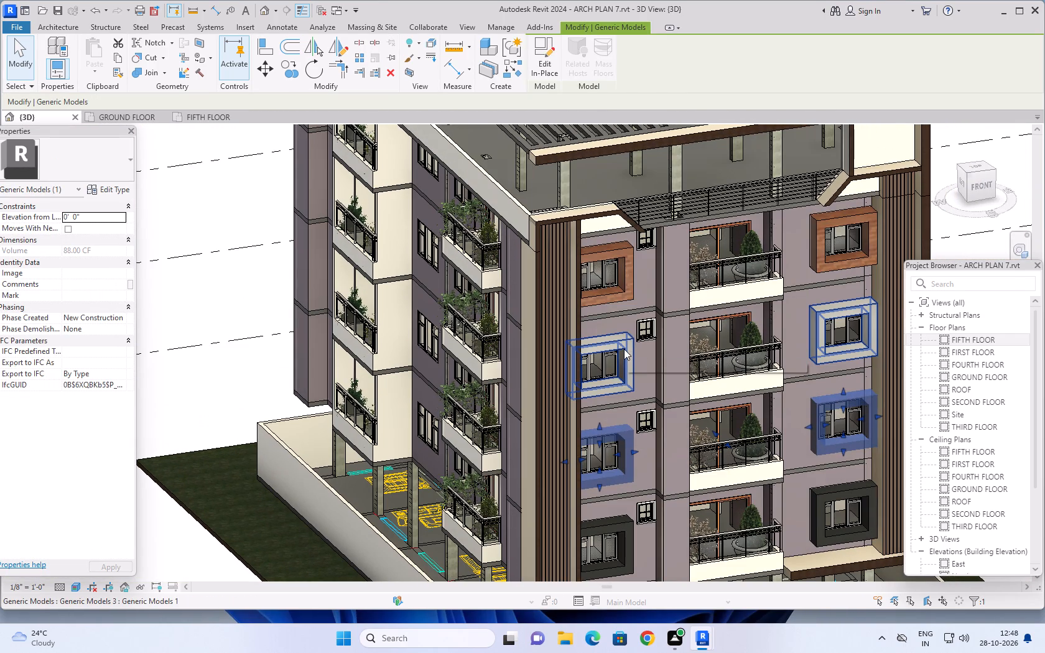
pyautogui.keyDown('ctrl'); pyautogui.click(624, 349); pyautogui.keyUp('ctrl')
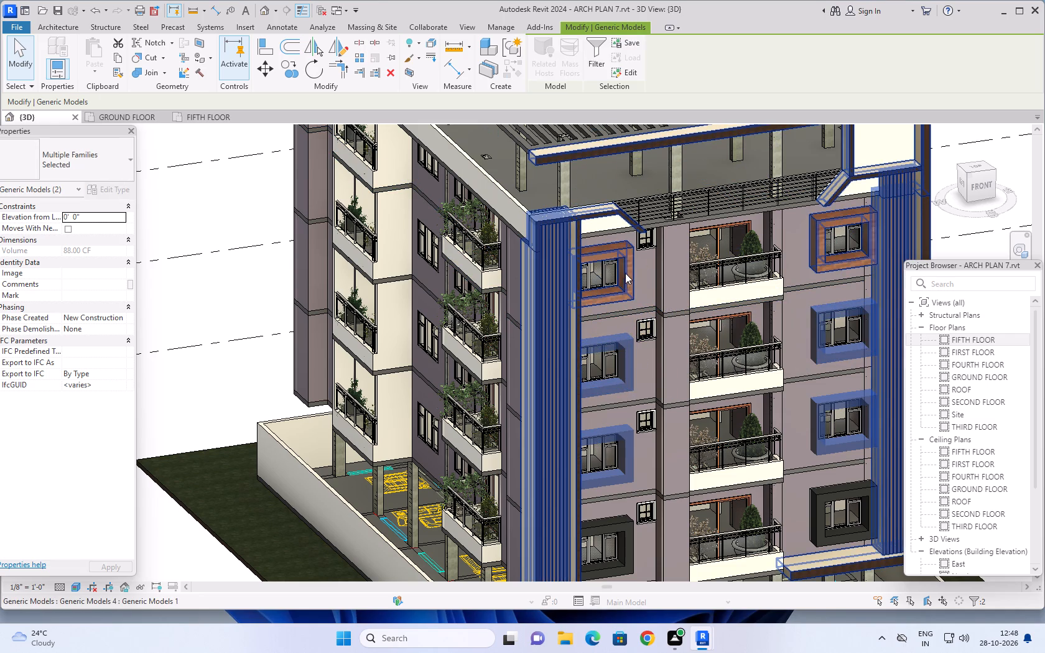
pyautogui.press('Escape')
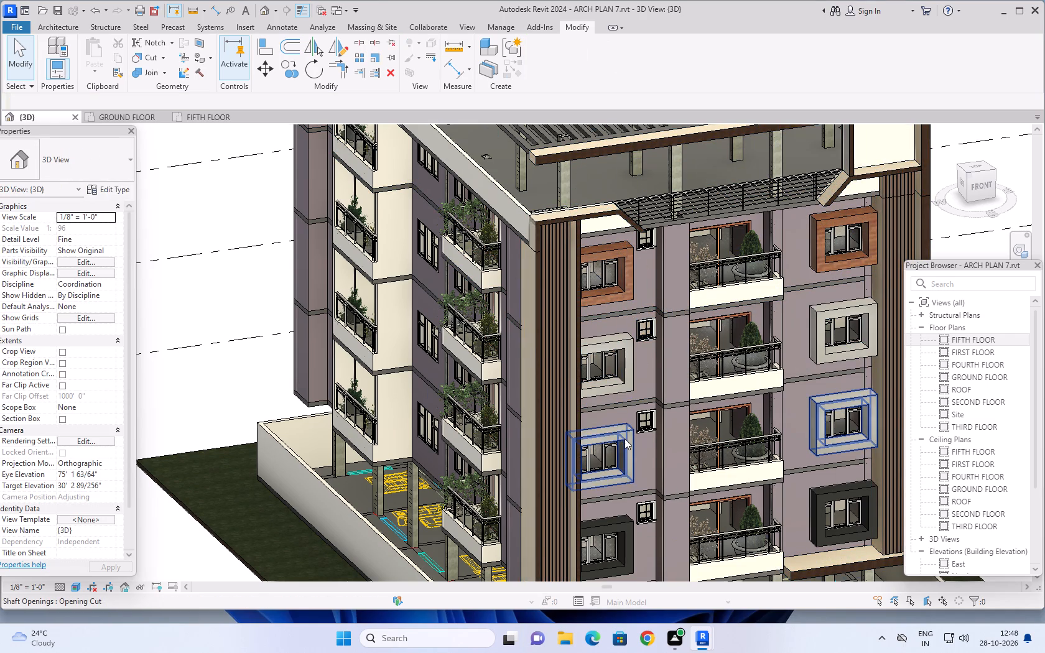
# Open the window frames one floor above the grey ones for in-place editing and paint their front faces with the grey material.
pyautogui.click(616, 433)
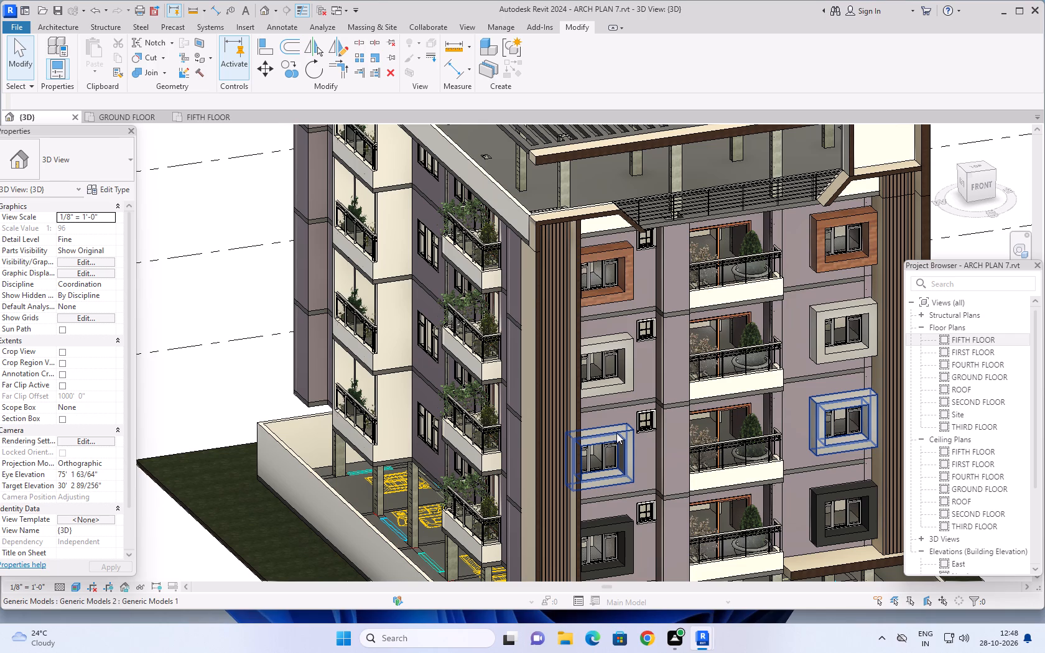
pyautogui.click(548, 50)
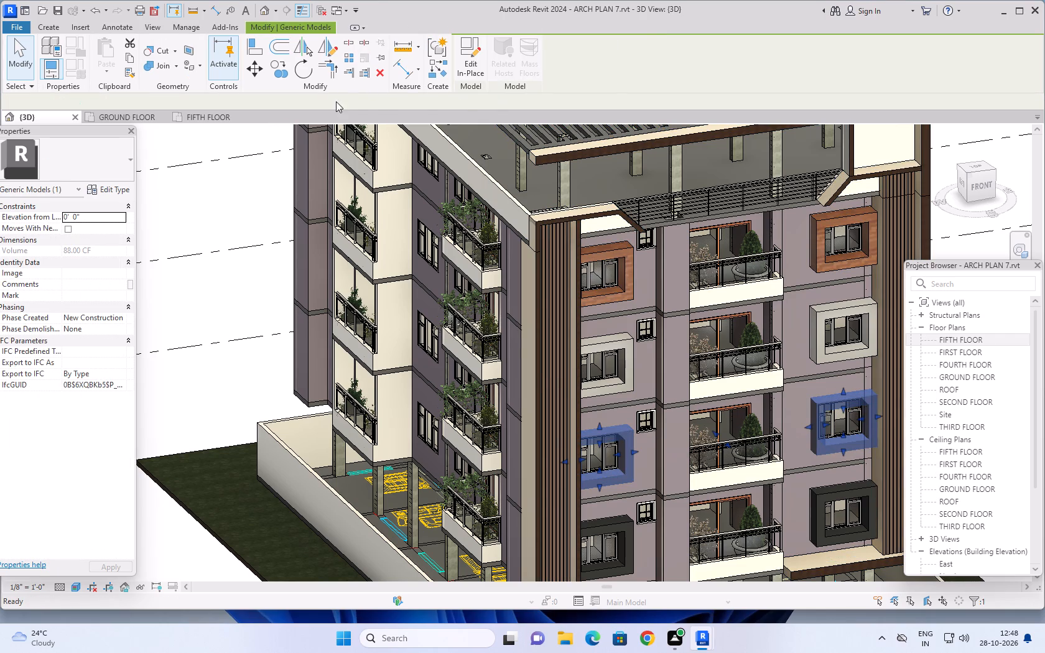
pyautogui.click(190, 62)
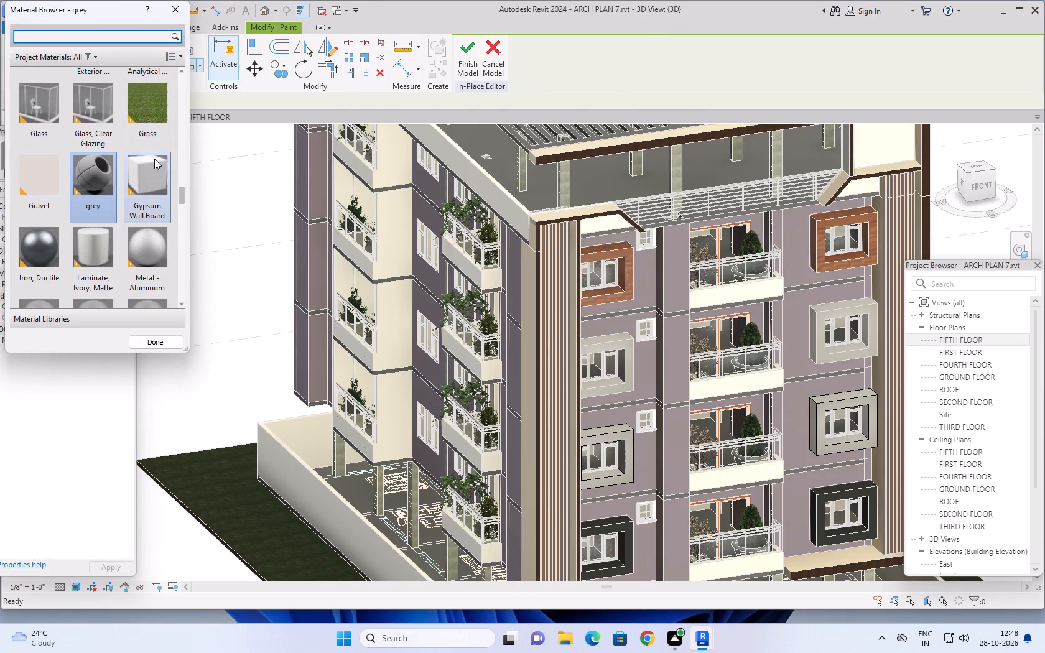
pyautogui.scroll(9, 616, 474)
pyautogui.click(658, 429)
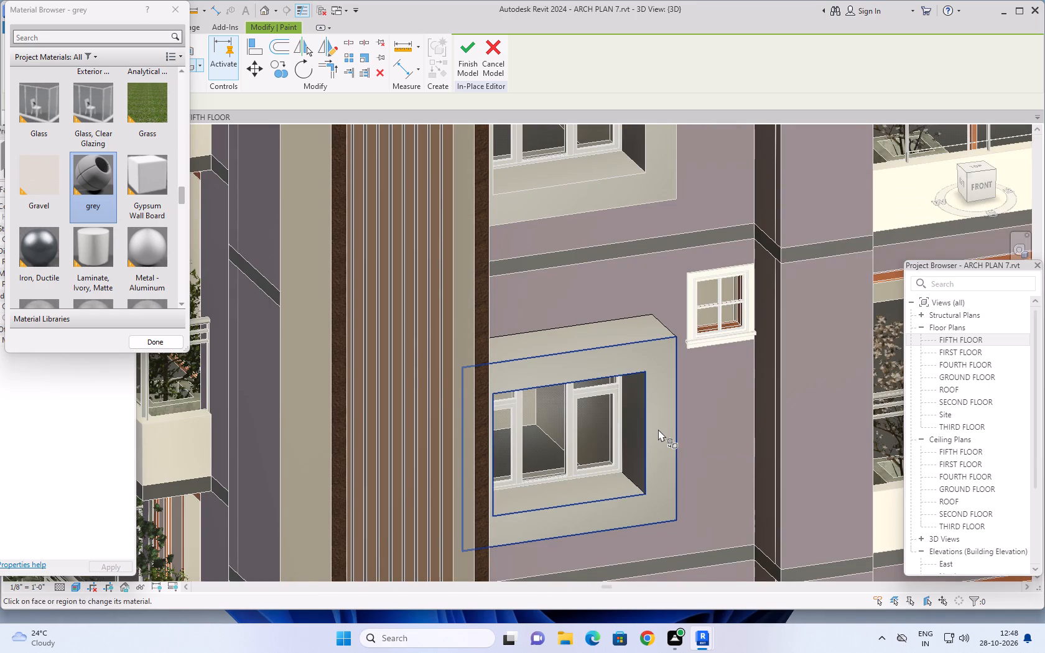
# Paint the top, inner side, inner bottom and outer side faces of the right-hand second-lowest-floor window frame grey.
pyautogui.scroll(-3, 656, 444)
pyautogui.moveTo(651, 453); pyautogui.dragTo(525, 403, button='middle')
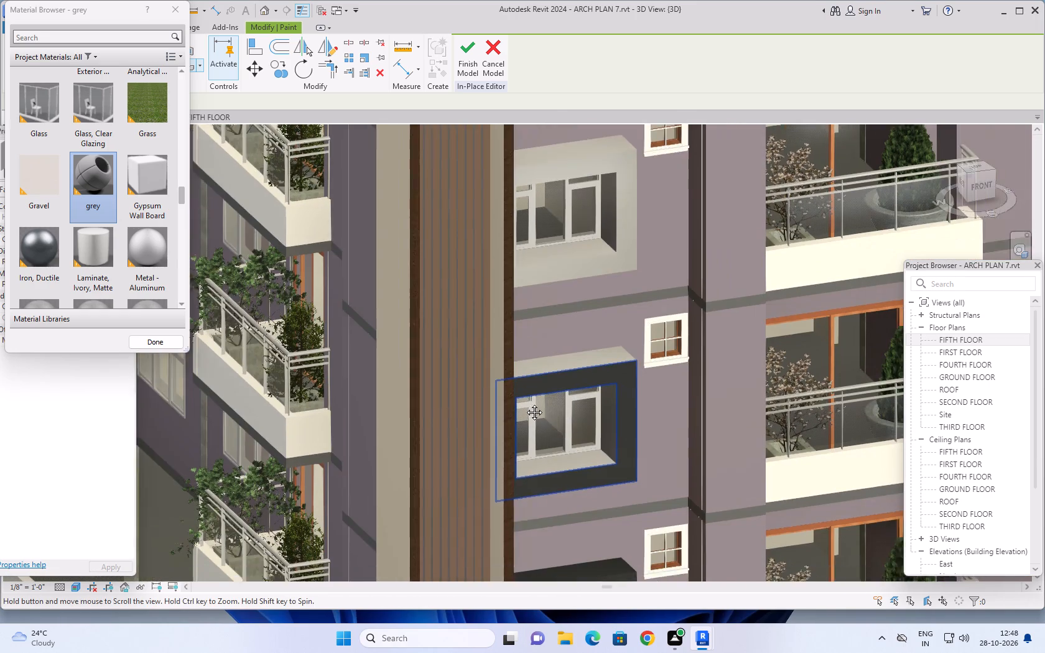
pyautogui.moveTo(525, 403); pyautogui.dragTo(341, 421, button='middle')
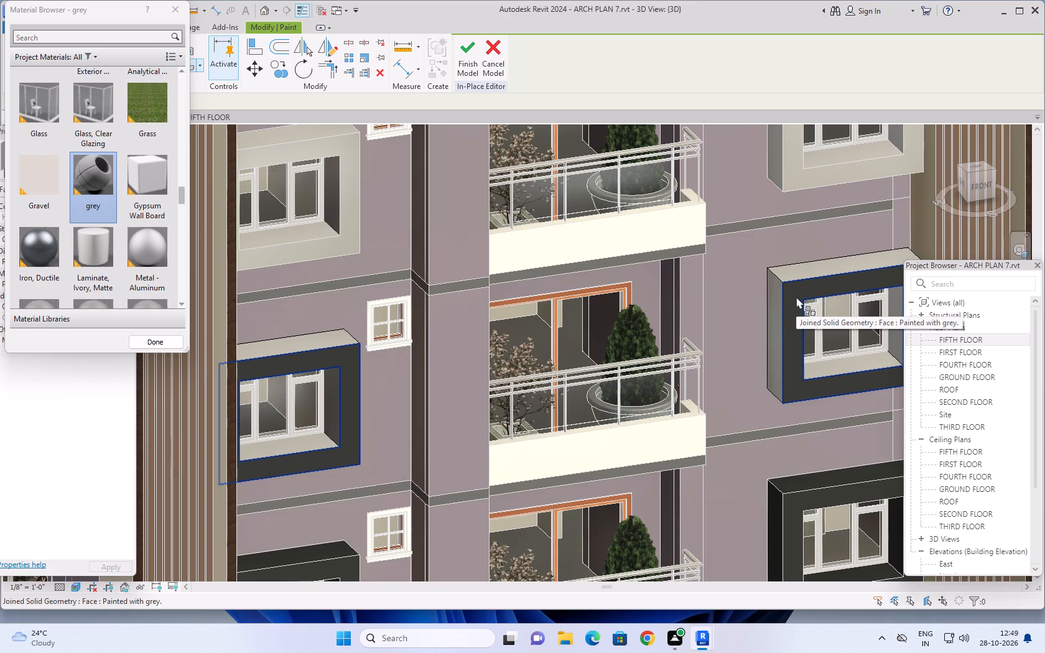
pyautogui.keyDown('shift'); pyautogui.moveTo(796, 297); pyautogui.dragTo(783, 353, button='middle'); pyautogui.keyUp('shift')
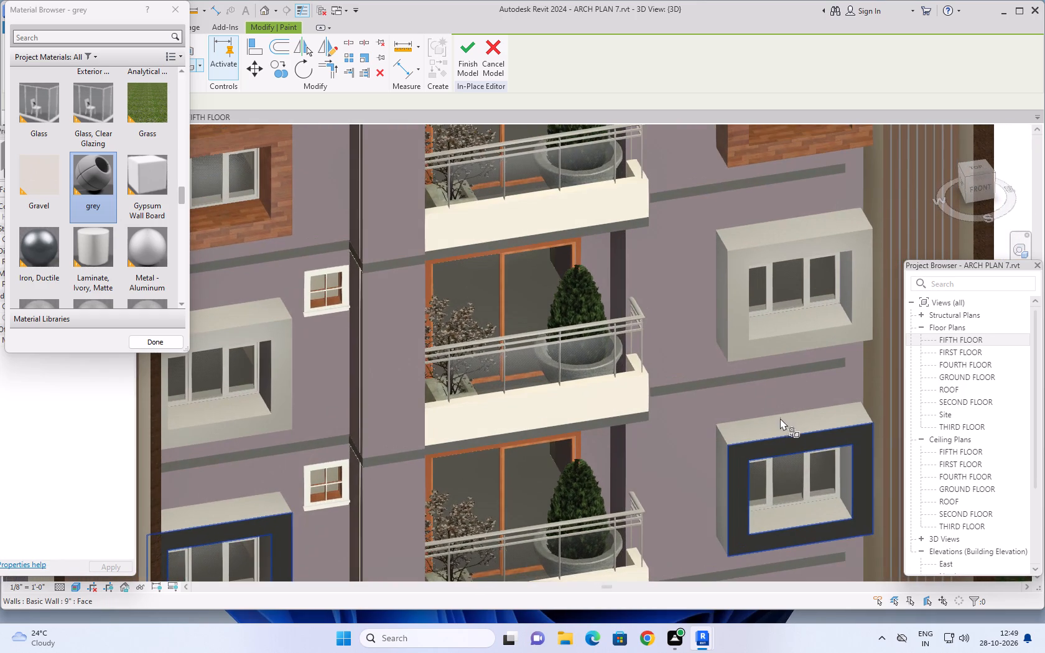
pyautogui.click(788, 424)
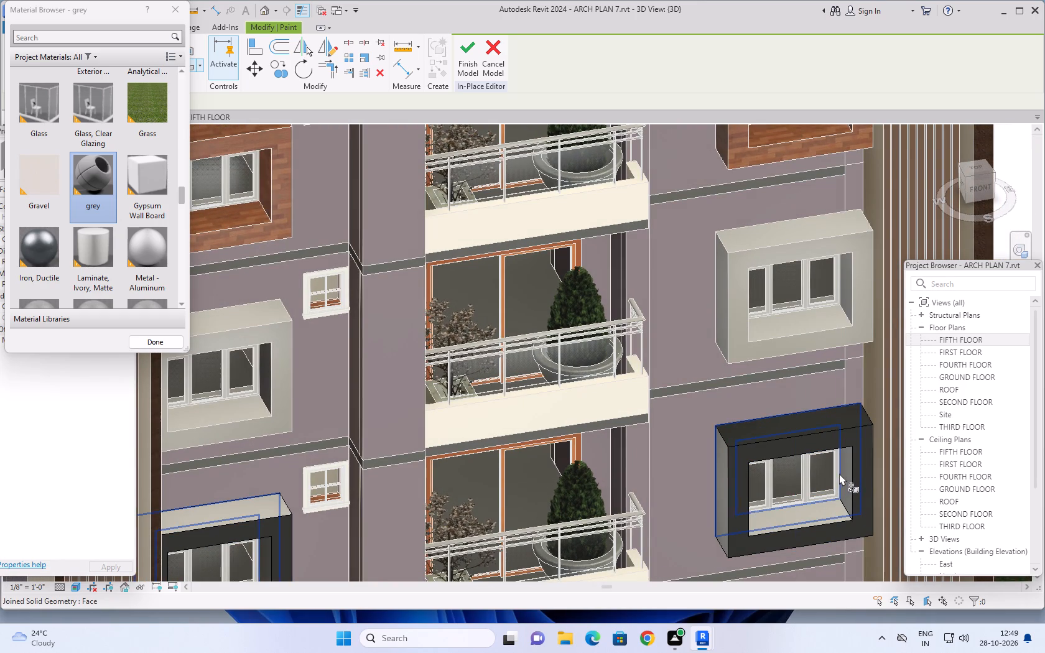
pyautogui.click(848, 468)
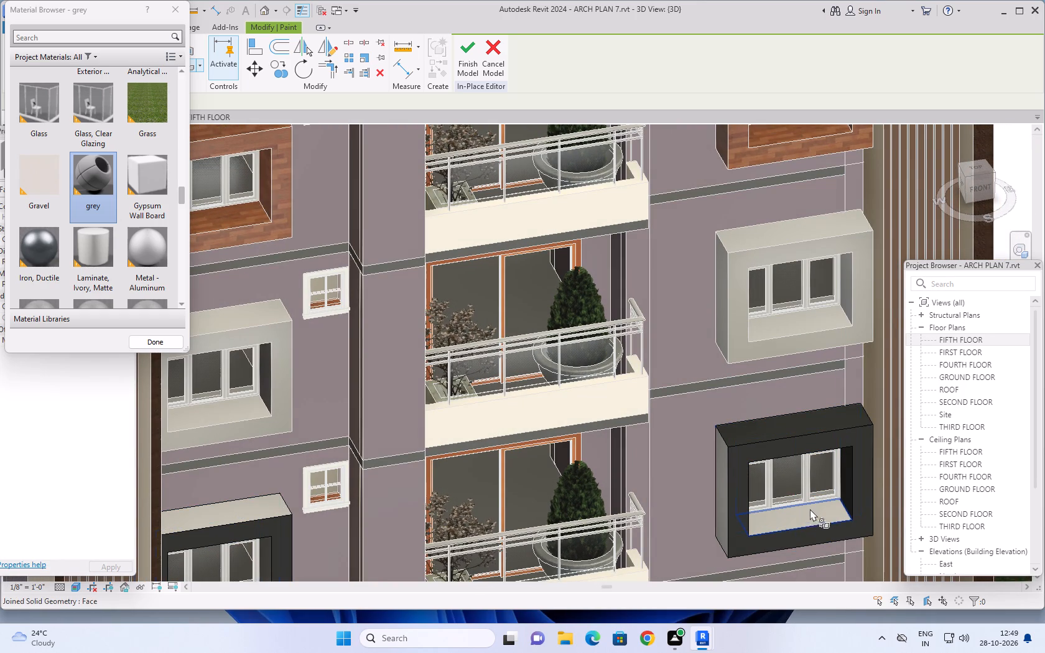
pyautogui.click(808, 512)
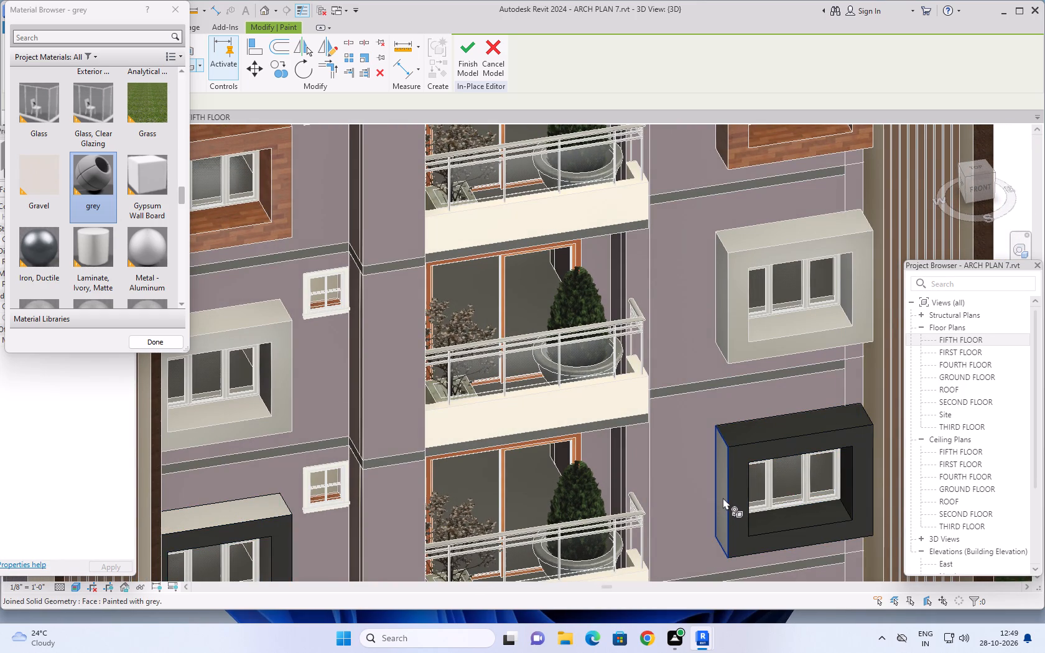
pyautogui.click(722, 489)
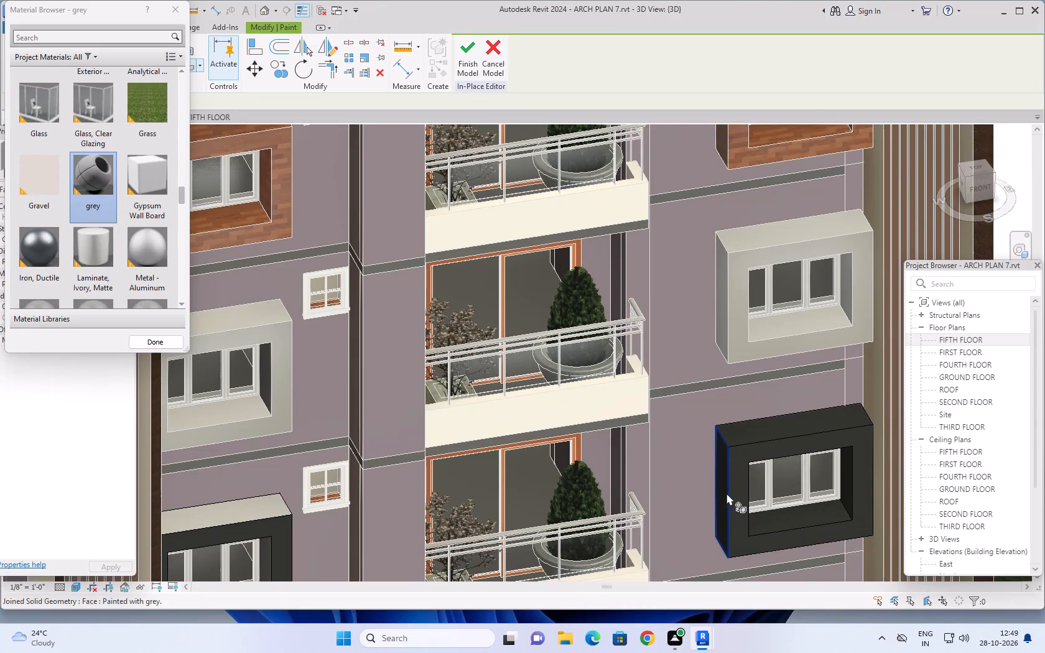
# Paint the top, inner bottom and inner side faces of the left-hand second-lowest-floor window frame grey.
pyautogui.scroll(-1, 307, 476)
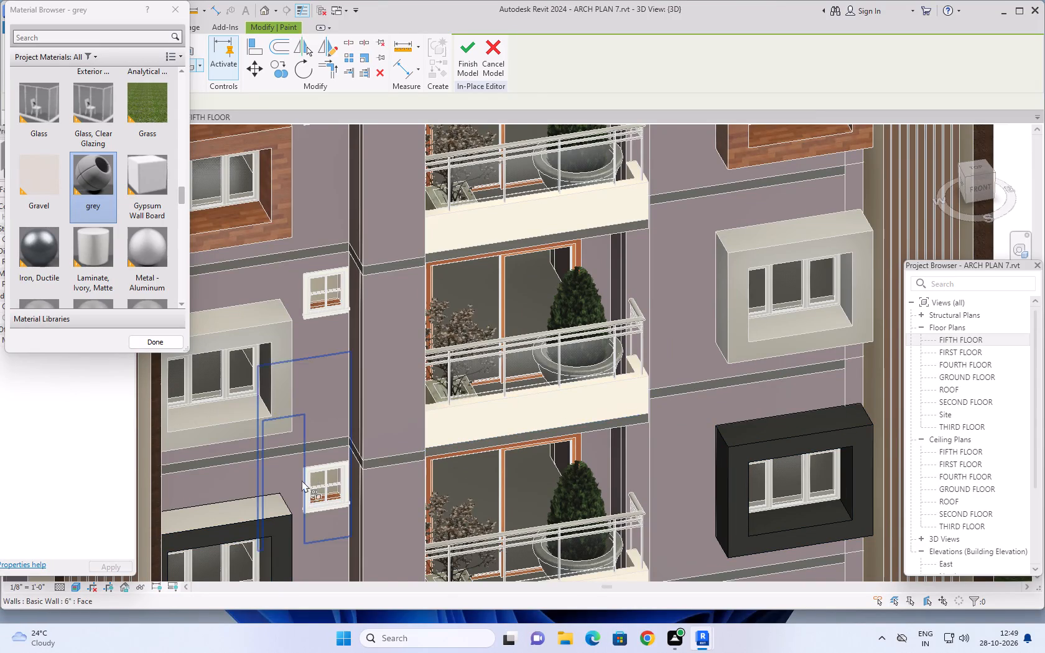
pyautogui.scroll(-1, 302, 480)
pyautogui.moveTo(282, 494); pyautogui.dragTo(411, 409, button='middle')
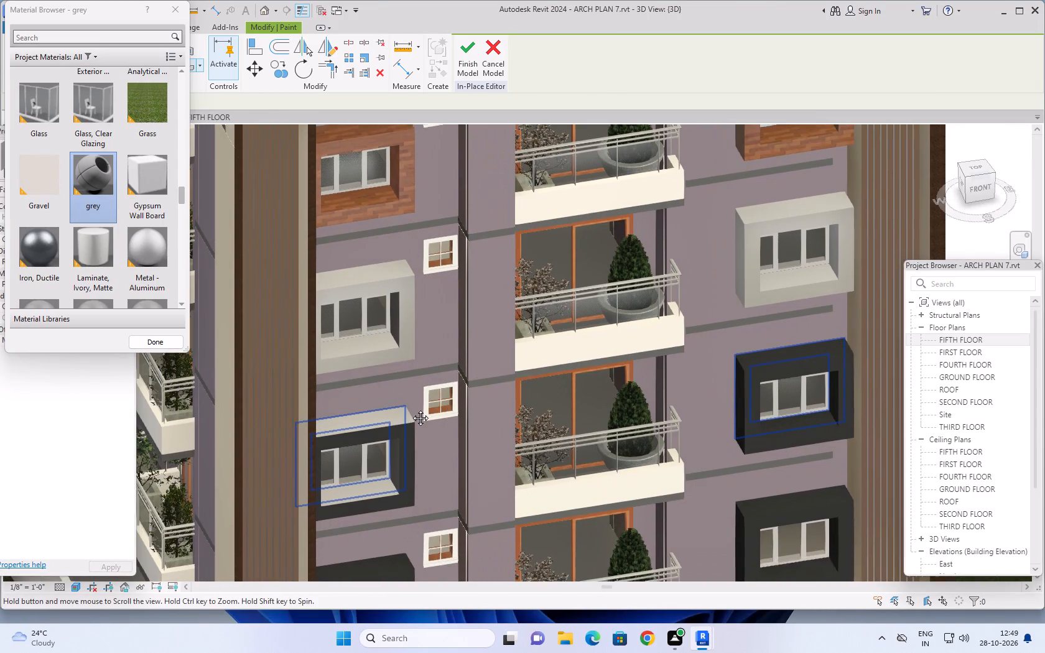
pyautogui.click(384, 422)
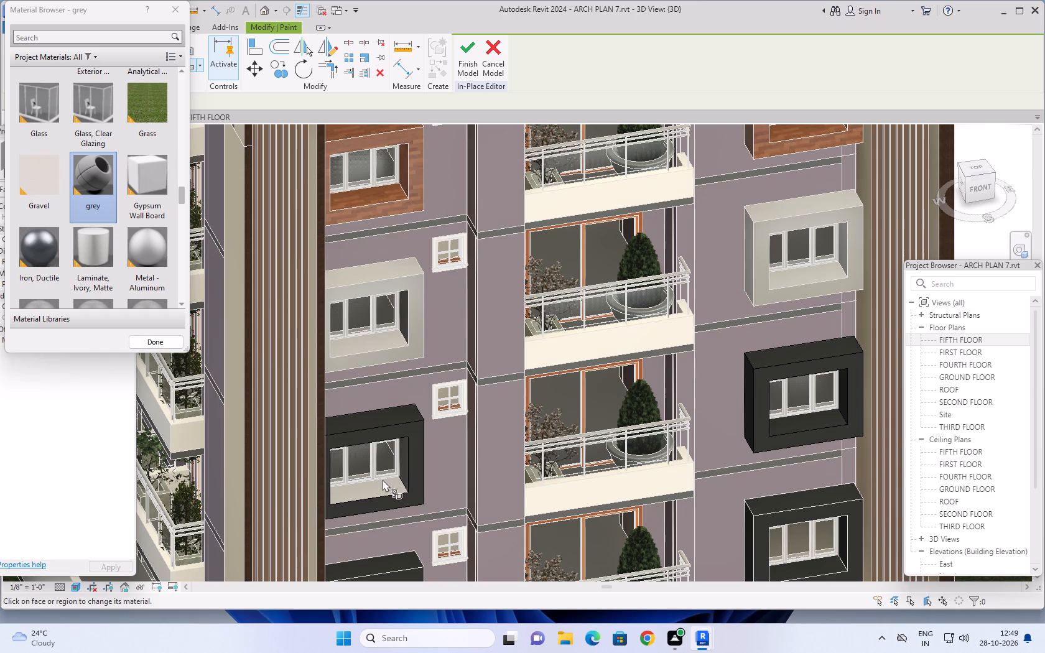
pyautogui.click(381, 488)
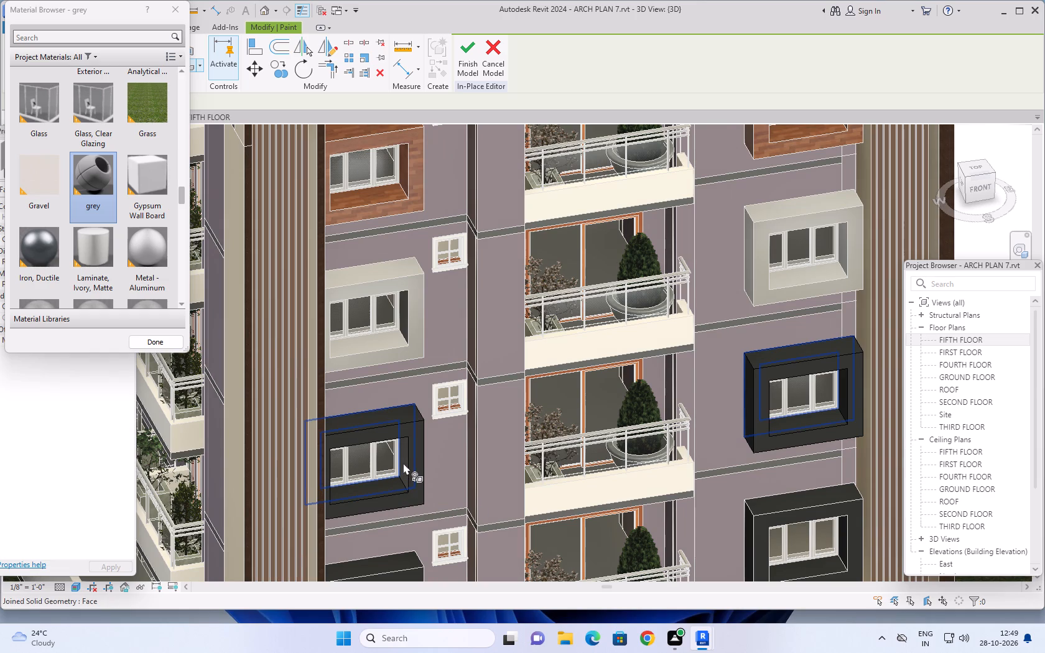
pyautogui.scroll(5, 403, 460)
pyautogui.click(406, 453)
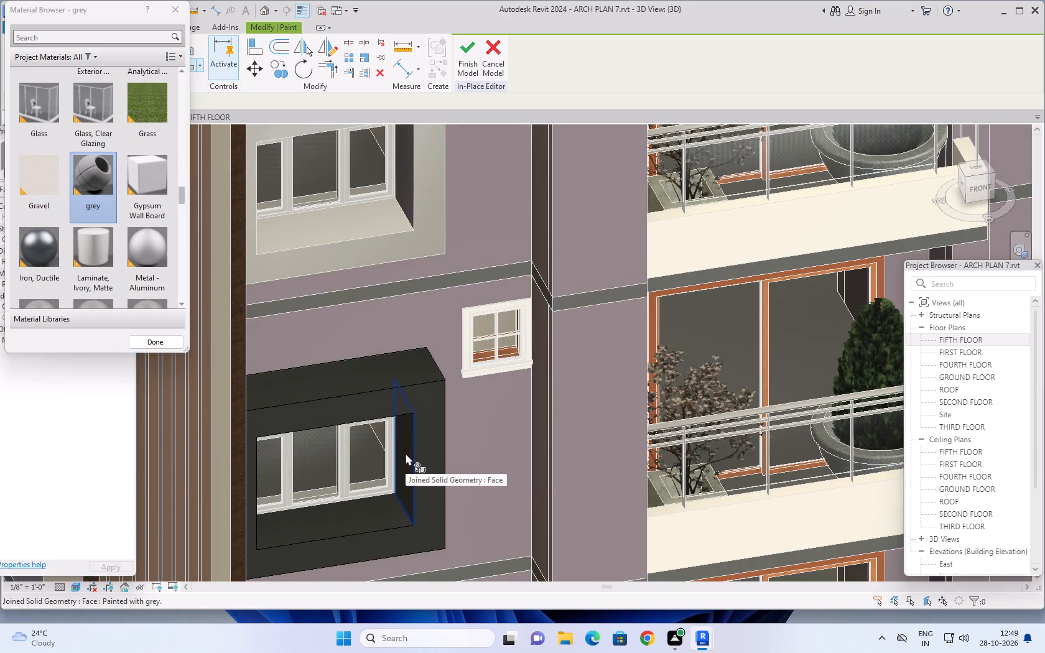
# Paint the left-hand second-lowest-floor frame's remaining outer side and opposite inner side faces grey.
pyautogui.scroll(-3, 406, 453)
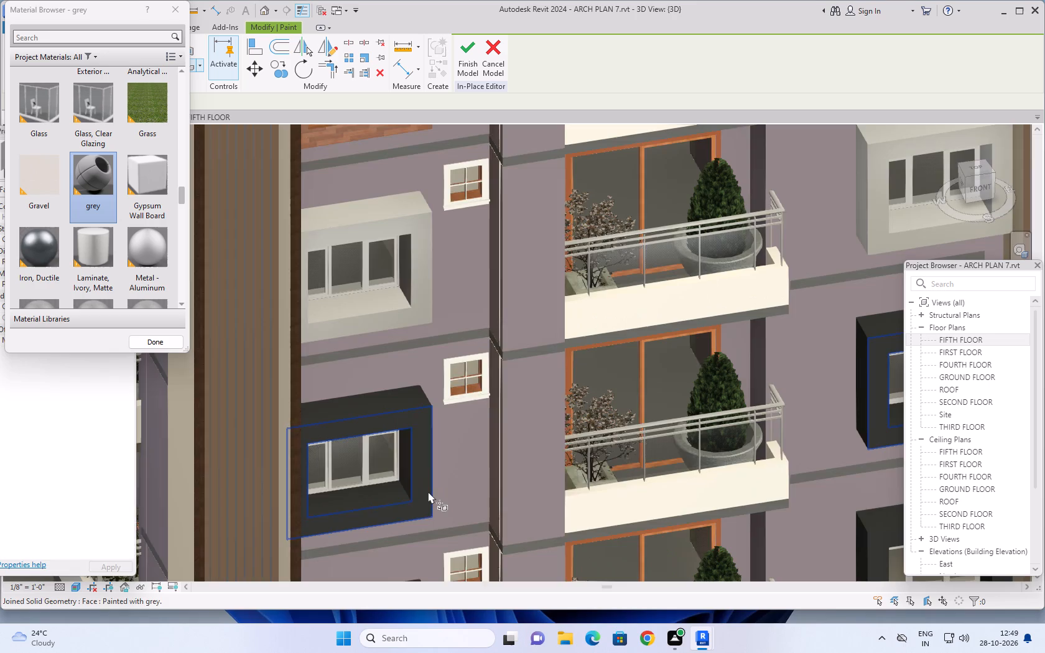
pyautogui.keyDown('shift'); pyautogui.moveTo(427, 492); pyautogui.dragTo(396, 499, button='middle'); pyautogui.keyUp('shift')
pyautogui.scroll(-2, 371, 476)
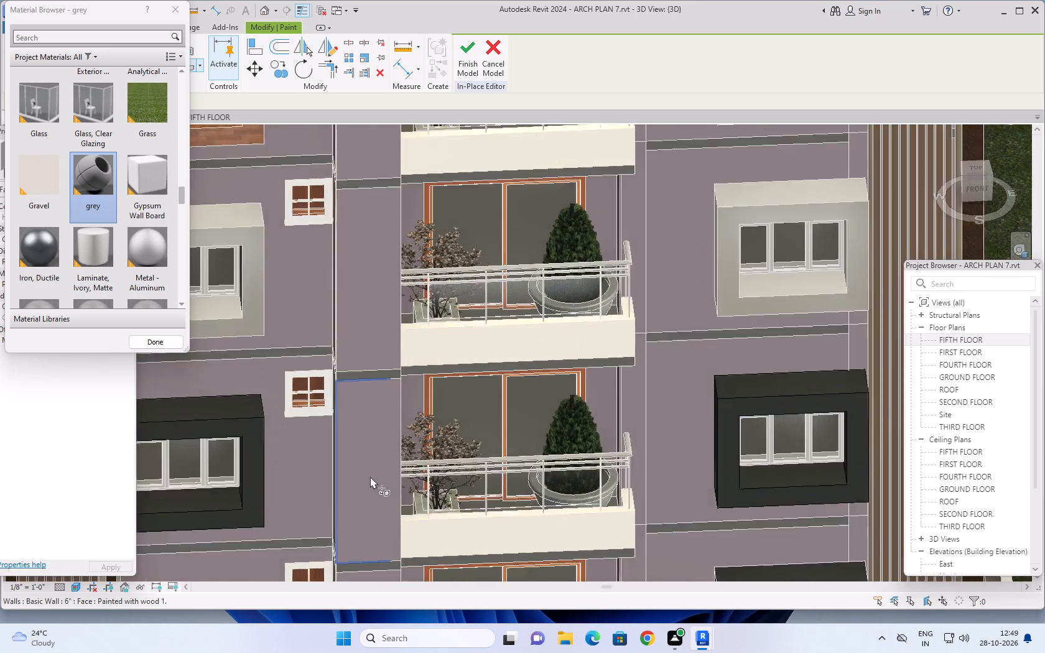
pyautogui.moveTo(370, 475); pyautogui.dragTo(663, 431, button='middle')
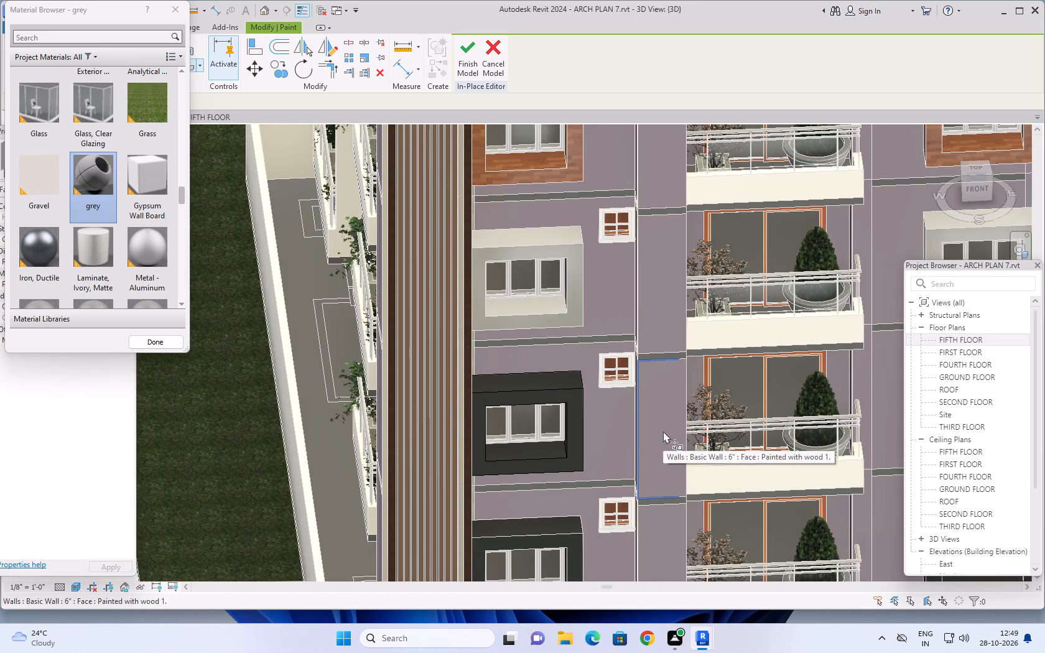
pyautogui.keyDown('shift'); pyautogui.moveTo(669, 440); pyautogui.dragTo(618, 440, button='middle'); pyautogui.keyUp('shift')
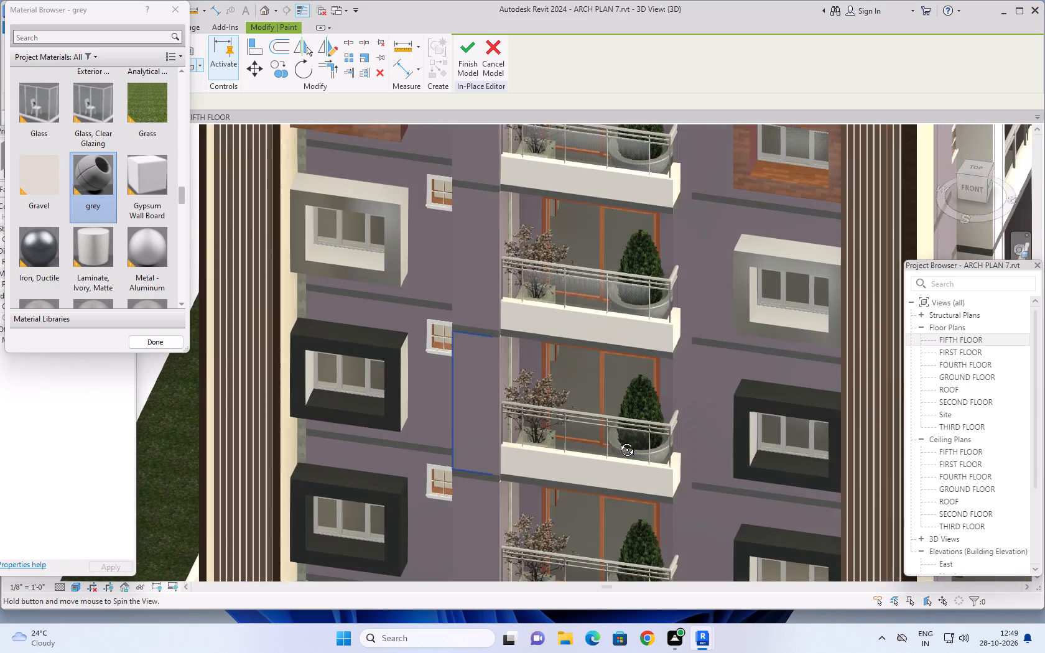
pyautogui.keyDown('shift'); pyautogui.moveTo(618, 440); pyautogui.dragTo(616, 440, button='middle'); pyautogui.keyUp('shift')
pyautogui.scroll(5, 391, 381)
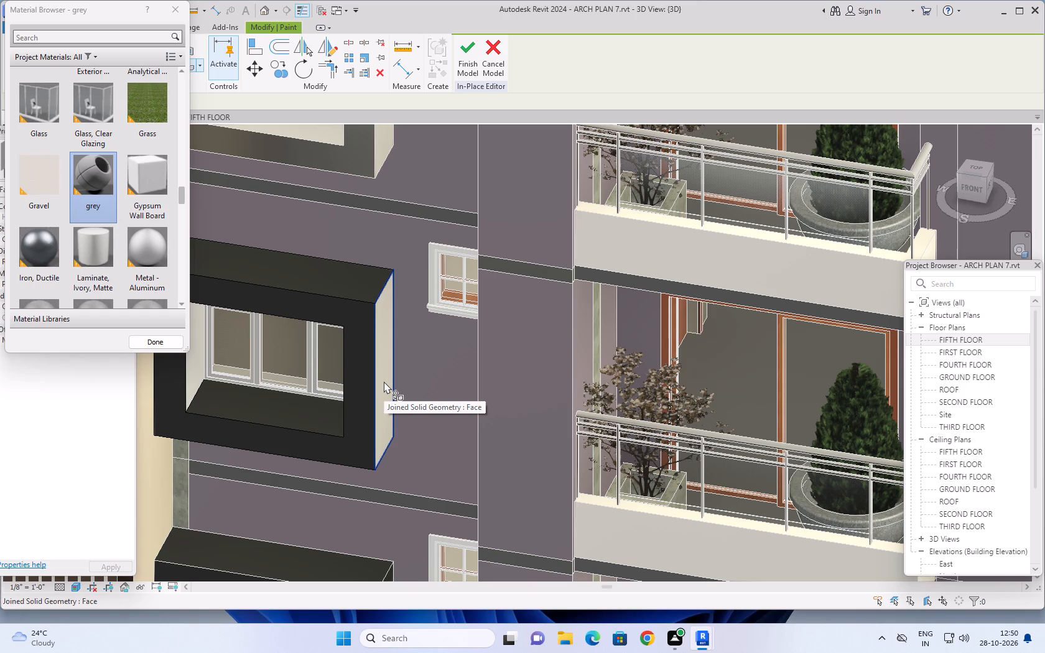
pyautogui.click(384, 381)
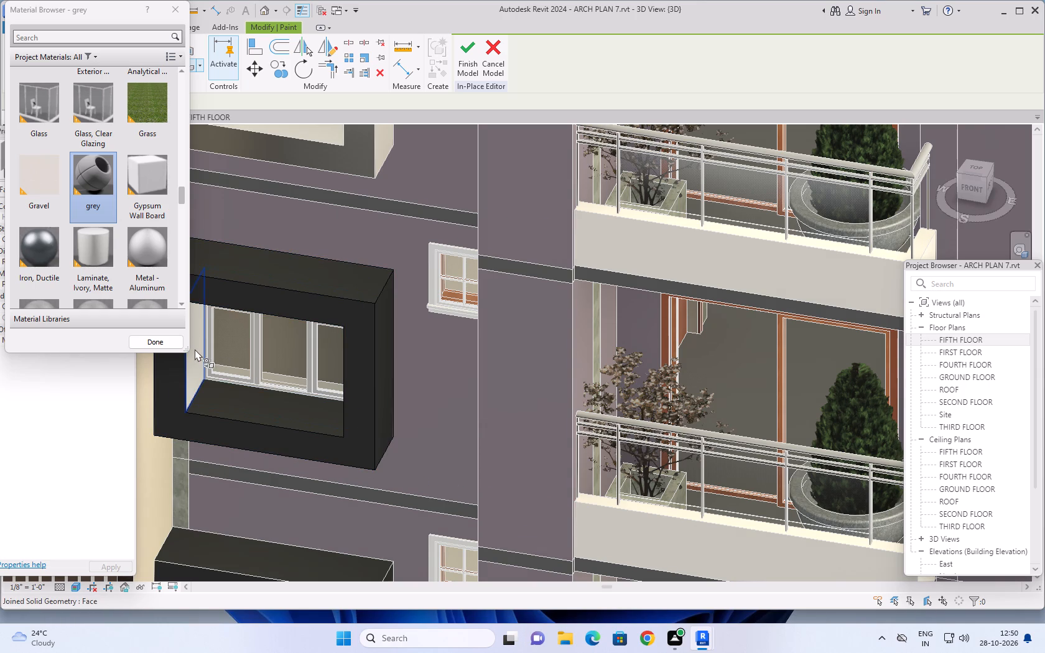
pyautogui.click(197, 350)
# Paint the right-hand second-lowest-floor frame's remaining inner side face grey, and finish the in-place edit.
pyautogui.scroll(-2, 281, 420)
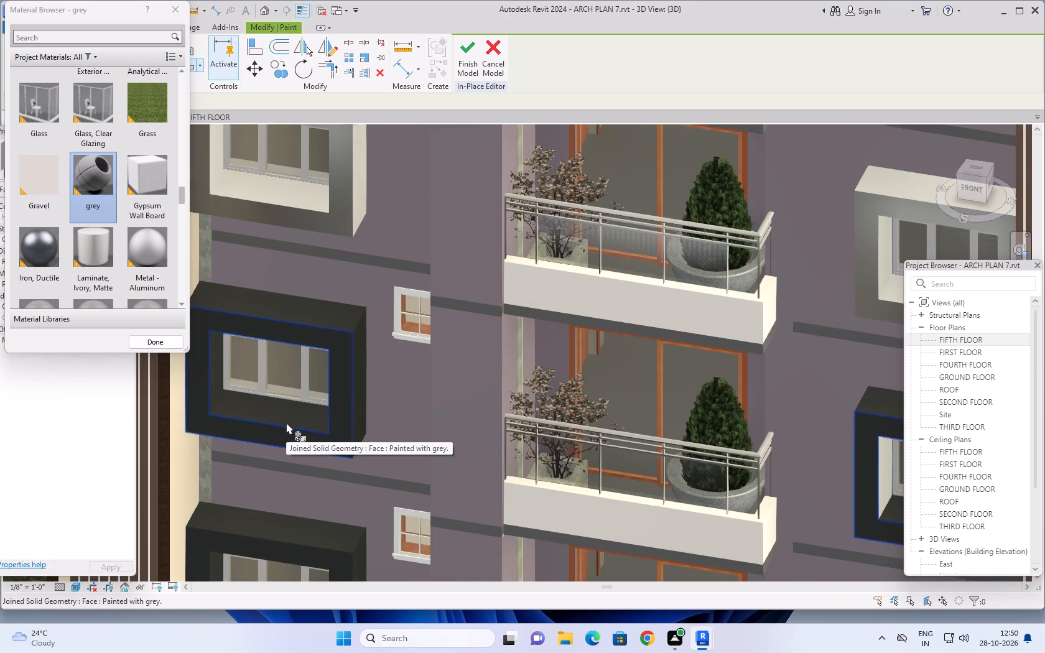
pyautogui.scroll(-4, 286, 422)
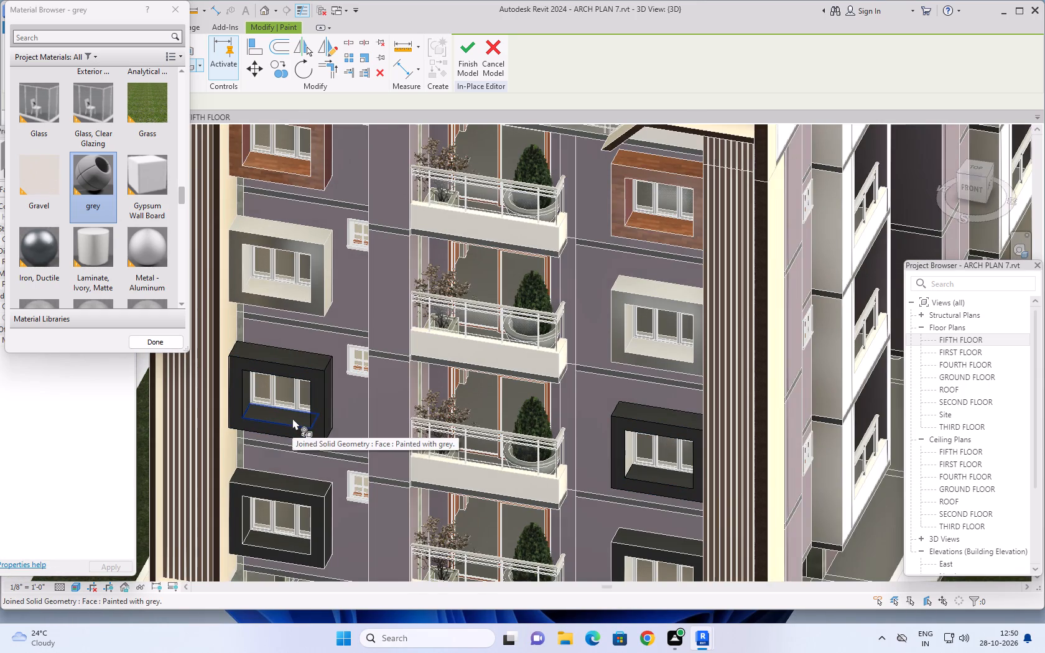
pyautogui.scroll(5, 637, 453)
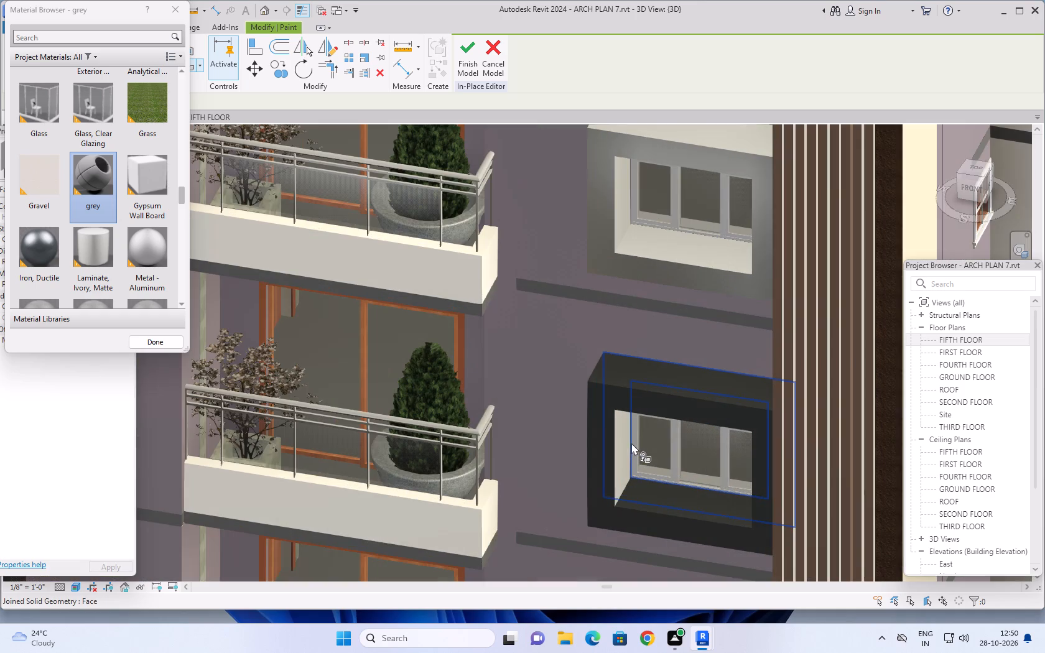
pyautogui.click(622, 453)
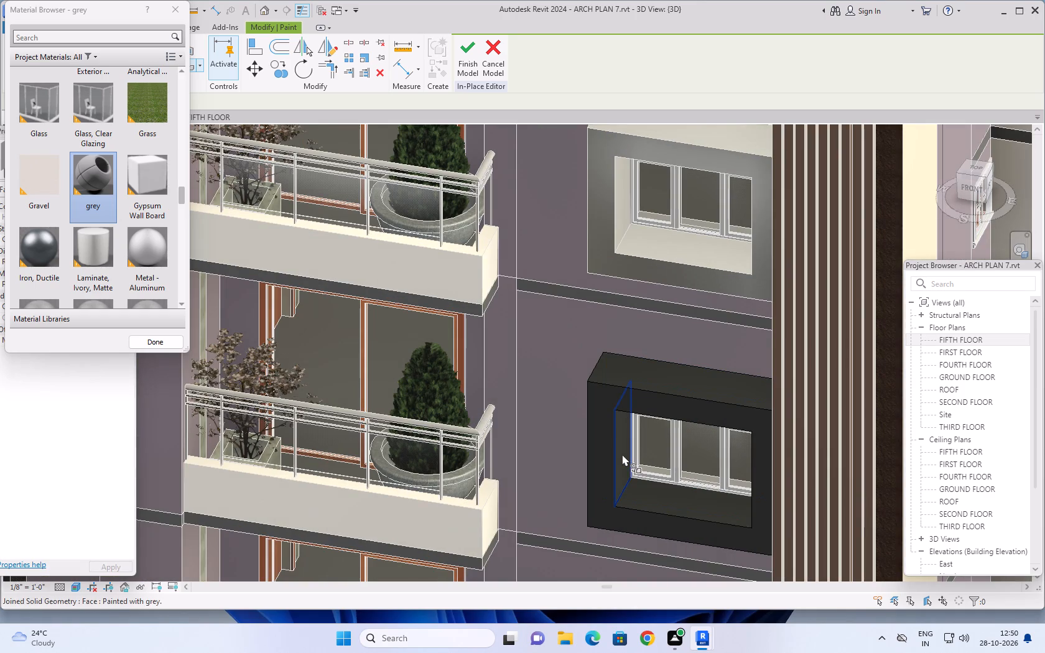
pyautogui.scroll(-2, 622, 454)
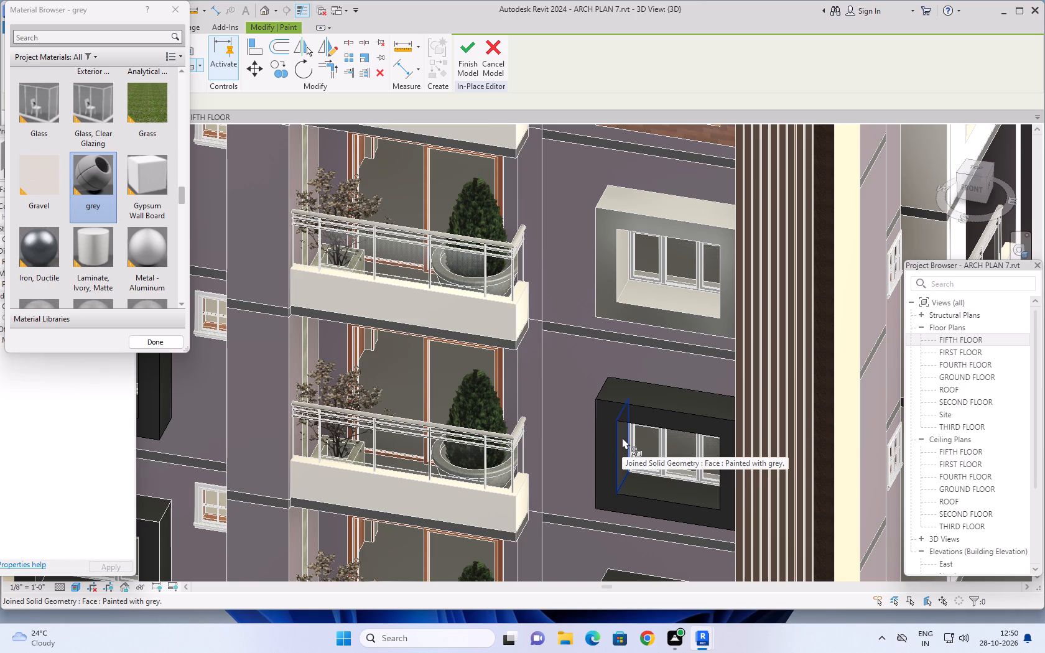
pyautogui.scroll(-3, 622, 437)
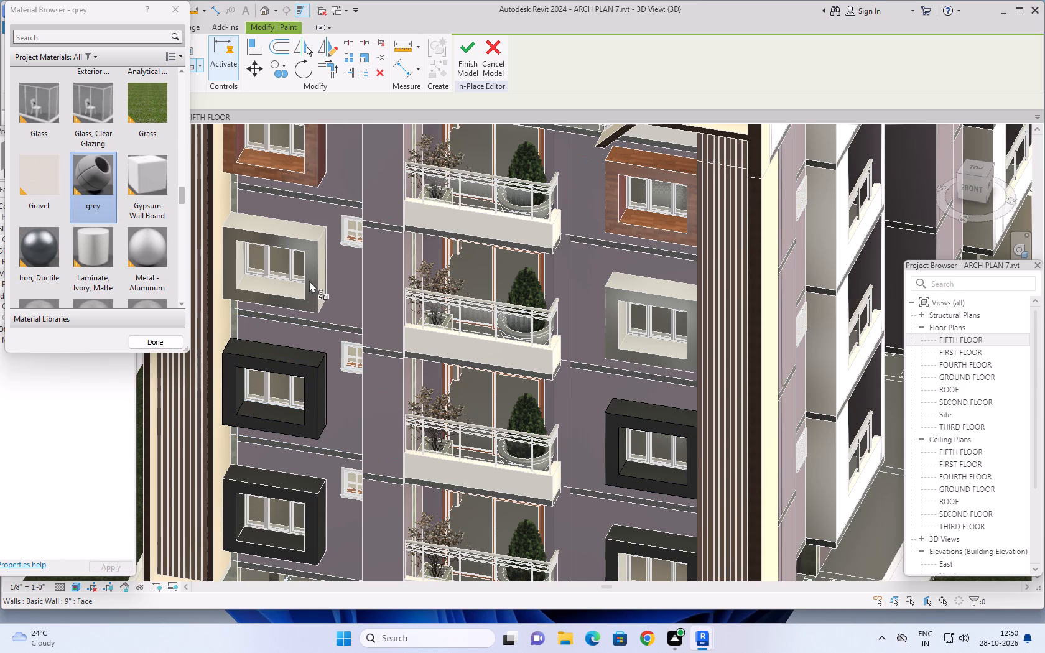
pyautogui.scroll(-3, 312, 402)
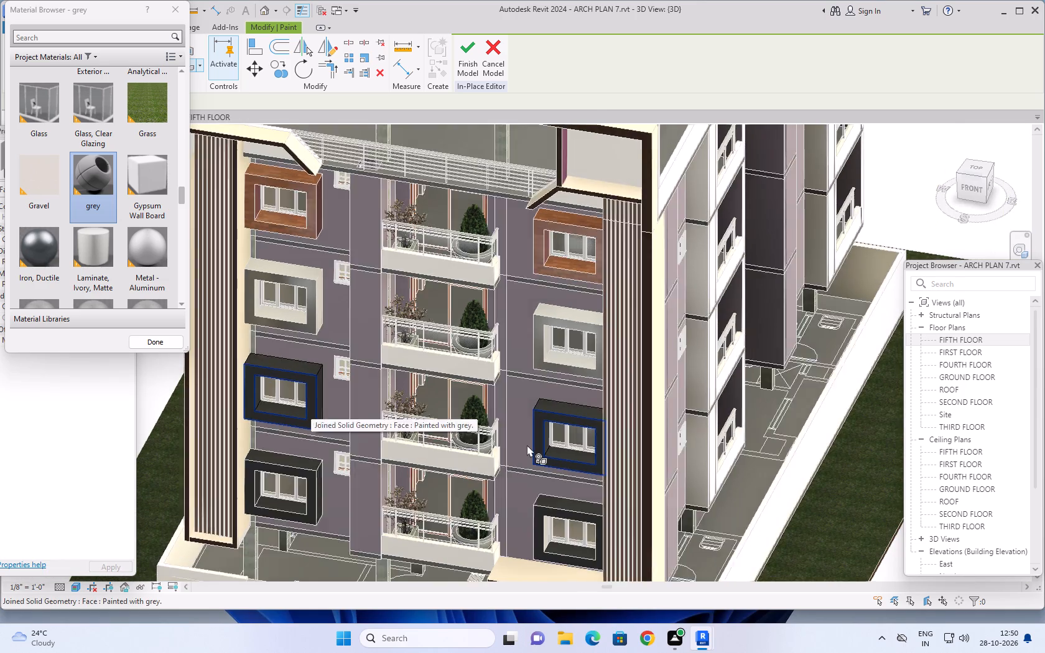
pyautogui.scroll(-1, 519, 429)
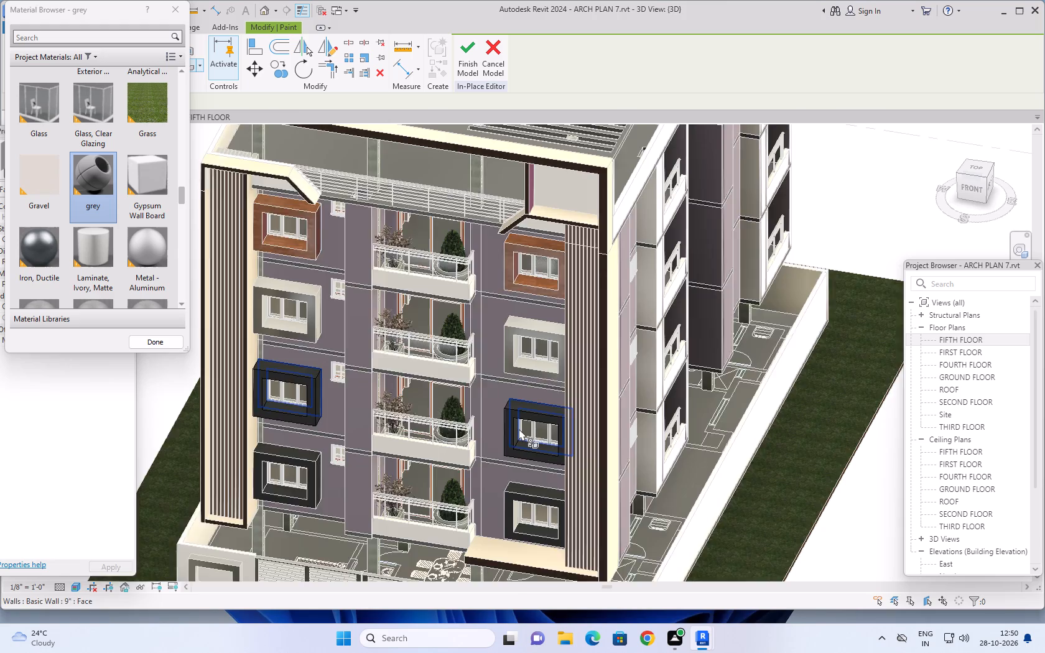
pyautogui.scroll(-1, 519, 428)
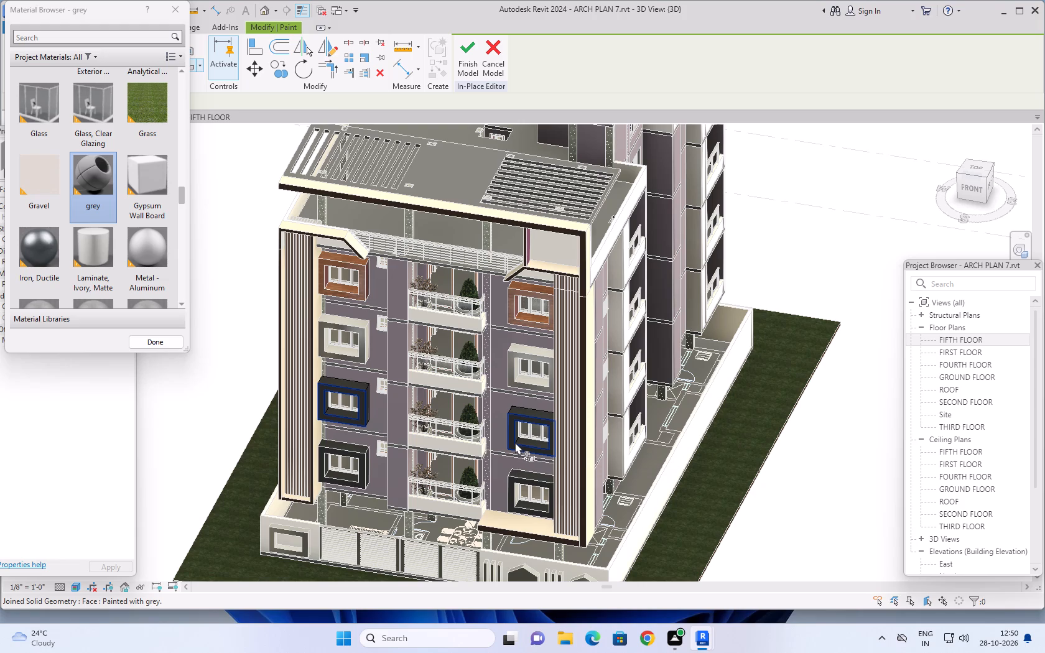
pyautogui.scroll(-1, 515, 442)
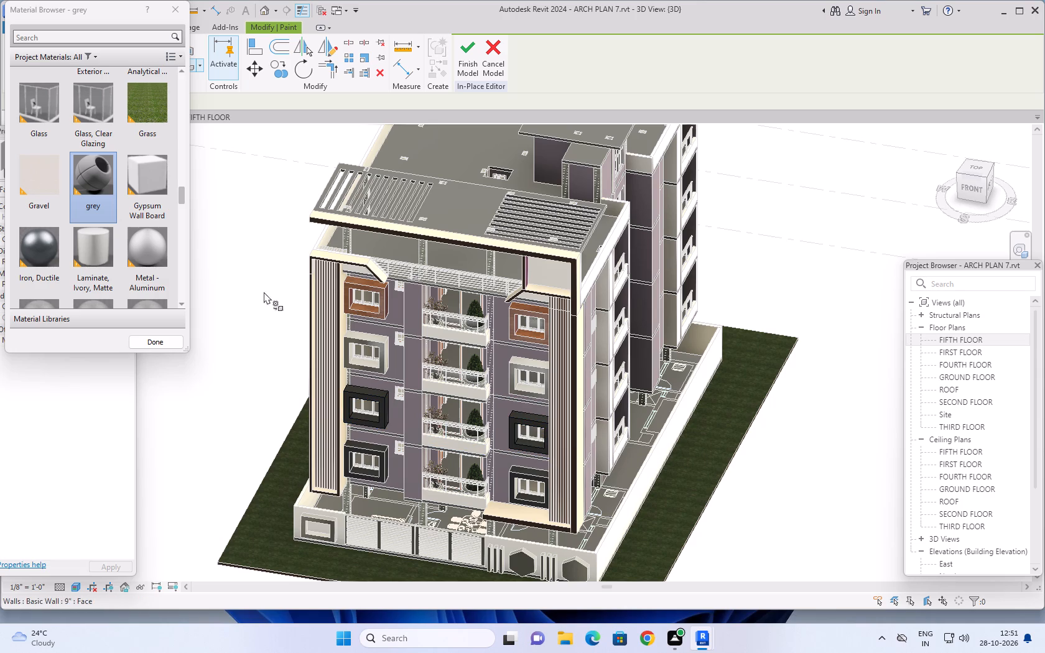
pyautogui.click(471, 55)
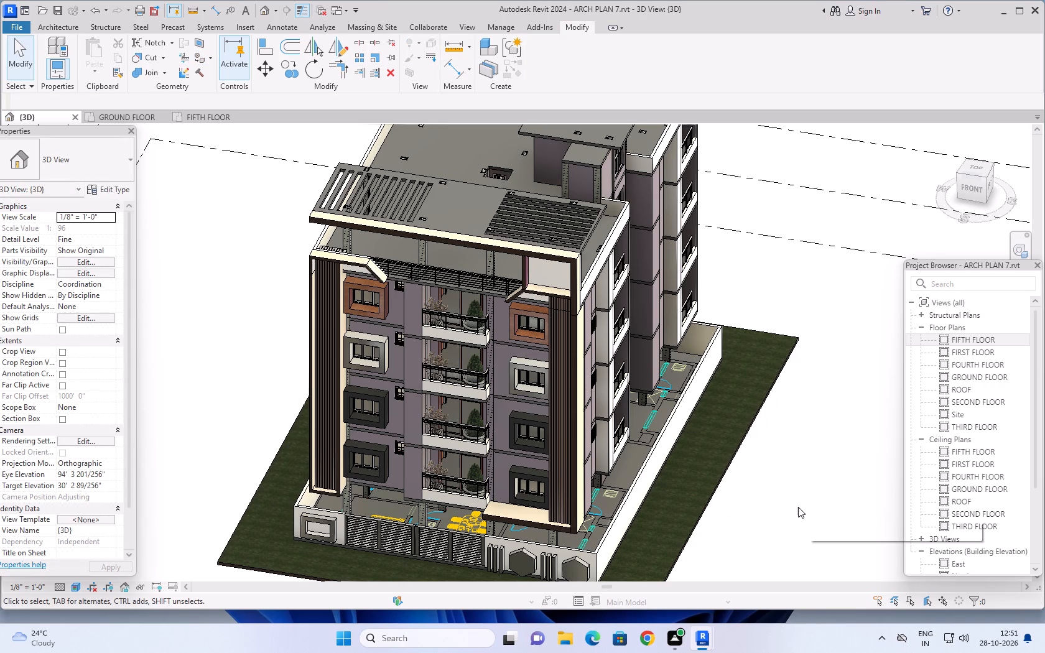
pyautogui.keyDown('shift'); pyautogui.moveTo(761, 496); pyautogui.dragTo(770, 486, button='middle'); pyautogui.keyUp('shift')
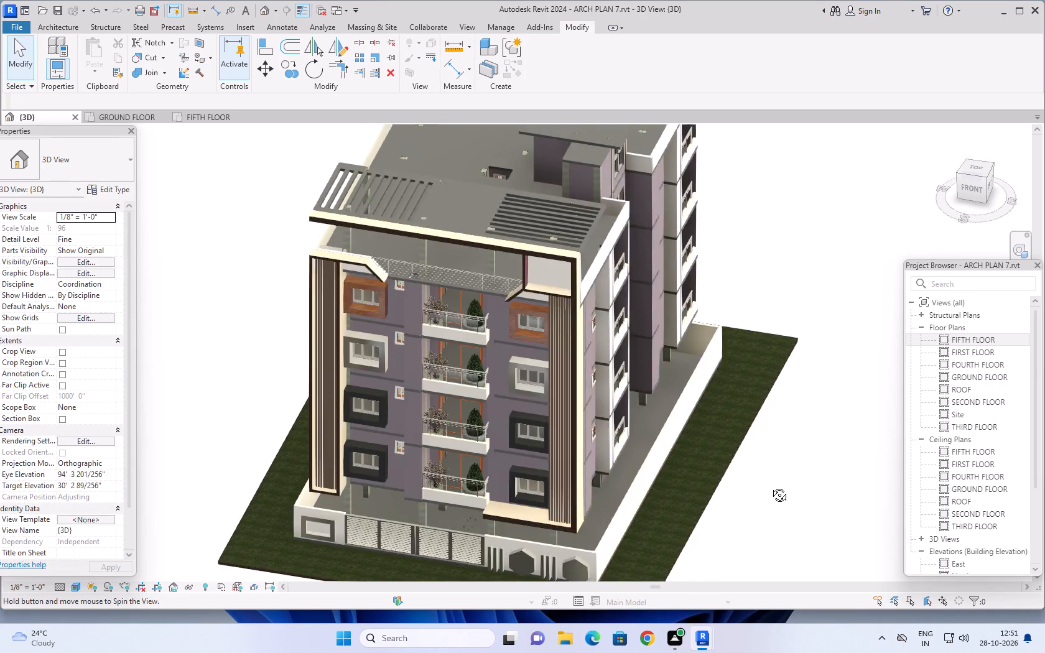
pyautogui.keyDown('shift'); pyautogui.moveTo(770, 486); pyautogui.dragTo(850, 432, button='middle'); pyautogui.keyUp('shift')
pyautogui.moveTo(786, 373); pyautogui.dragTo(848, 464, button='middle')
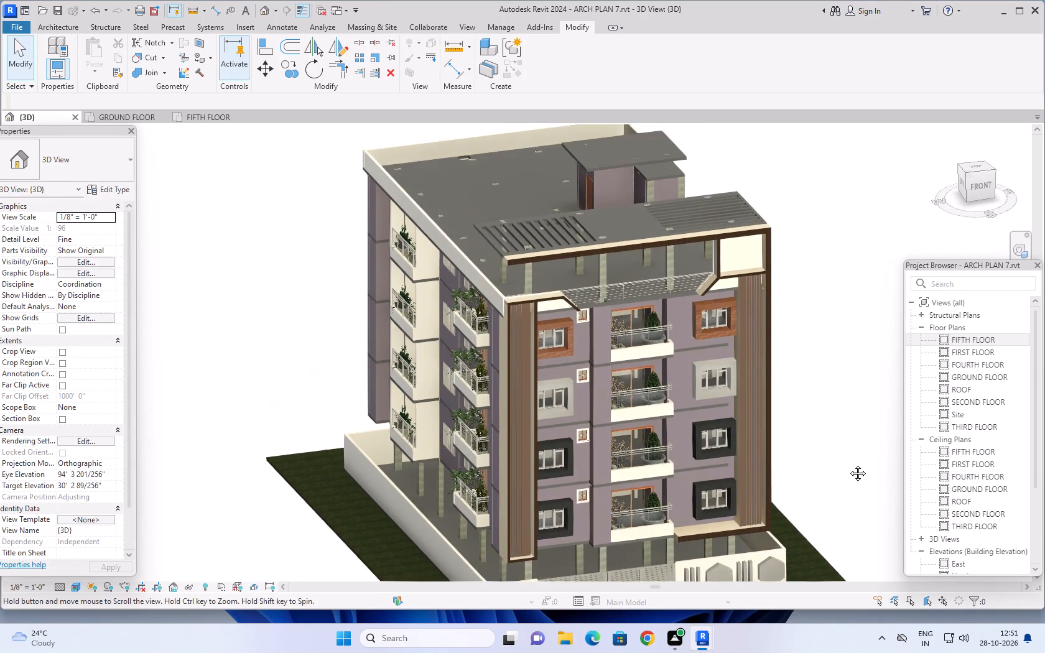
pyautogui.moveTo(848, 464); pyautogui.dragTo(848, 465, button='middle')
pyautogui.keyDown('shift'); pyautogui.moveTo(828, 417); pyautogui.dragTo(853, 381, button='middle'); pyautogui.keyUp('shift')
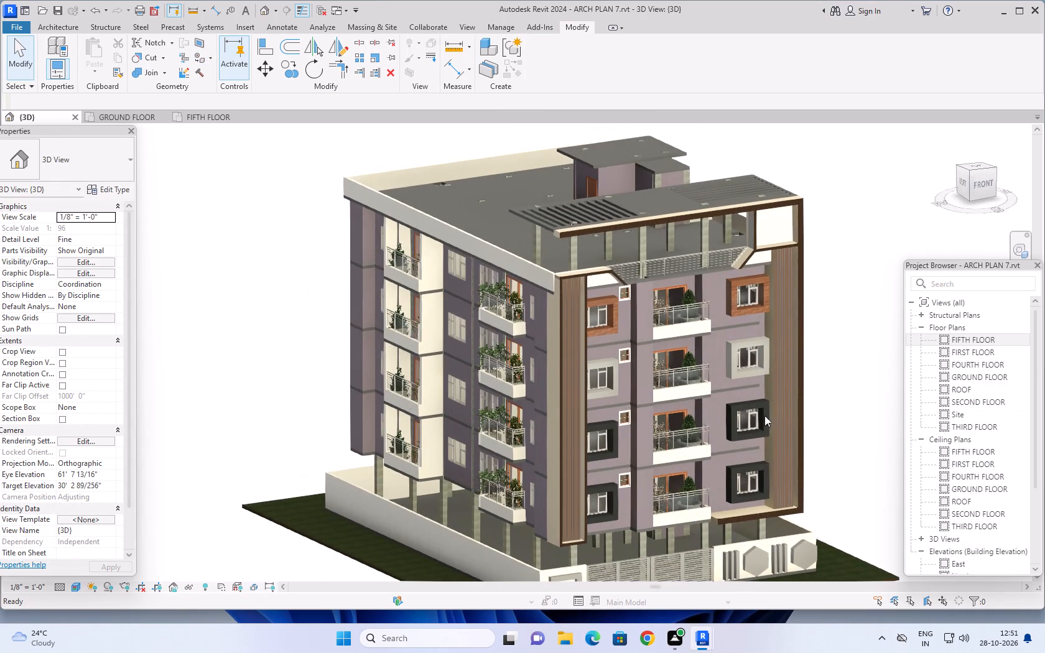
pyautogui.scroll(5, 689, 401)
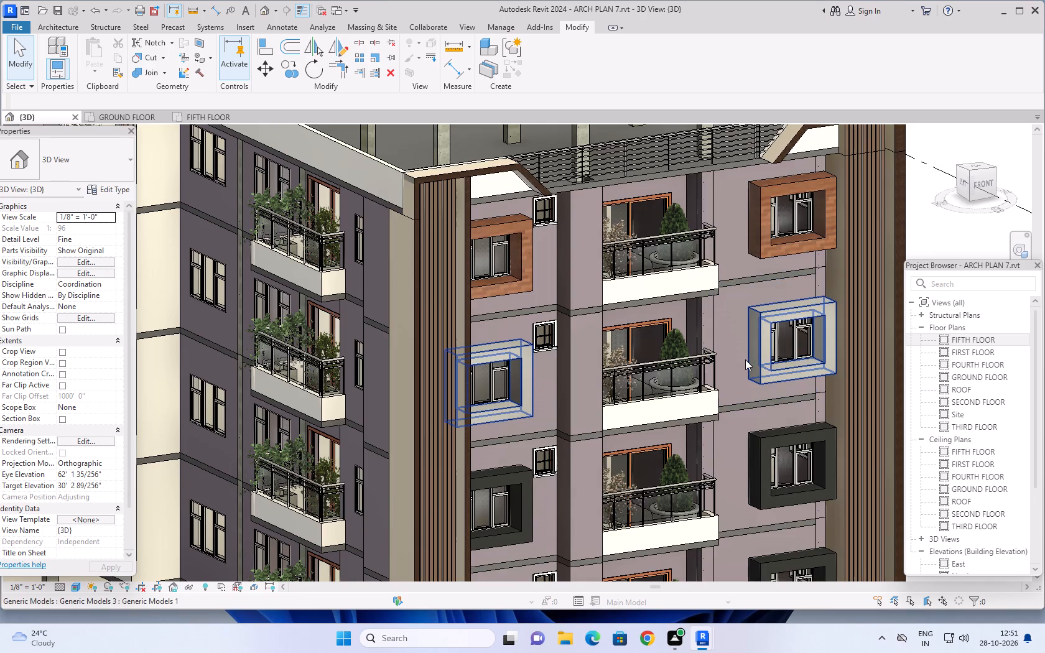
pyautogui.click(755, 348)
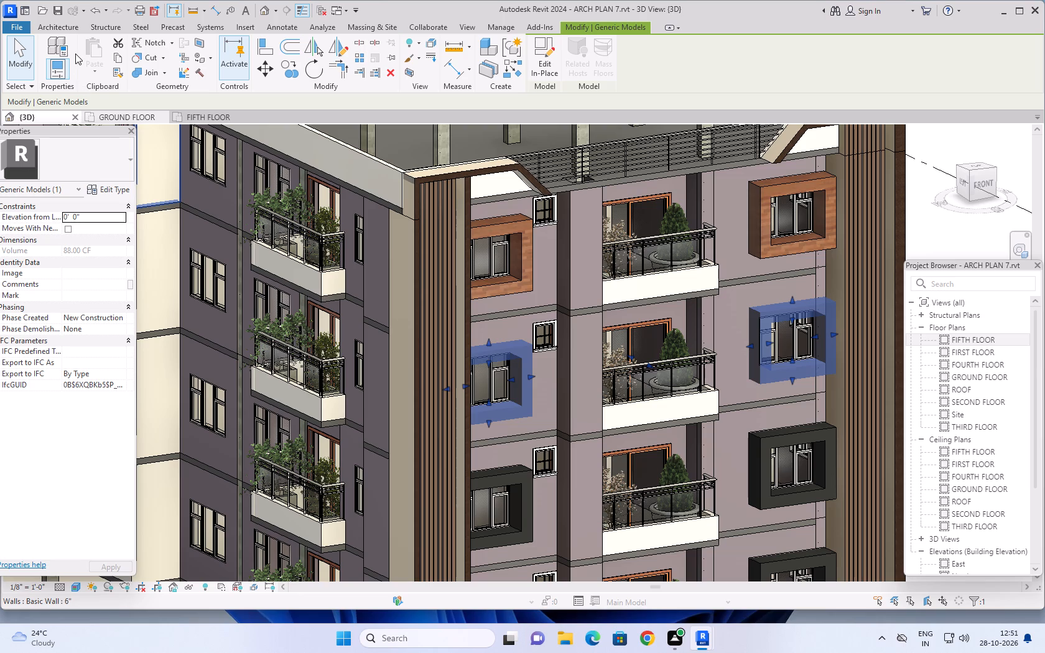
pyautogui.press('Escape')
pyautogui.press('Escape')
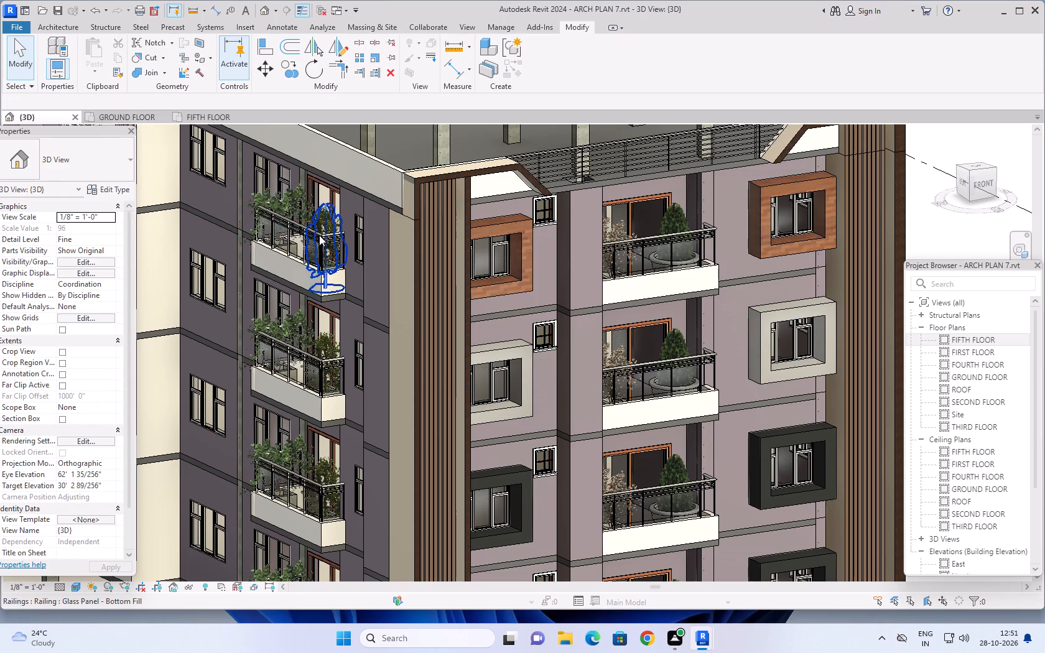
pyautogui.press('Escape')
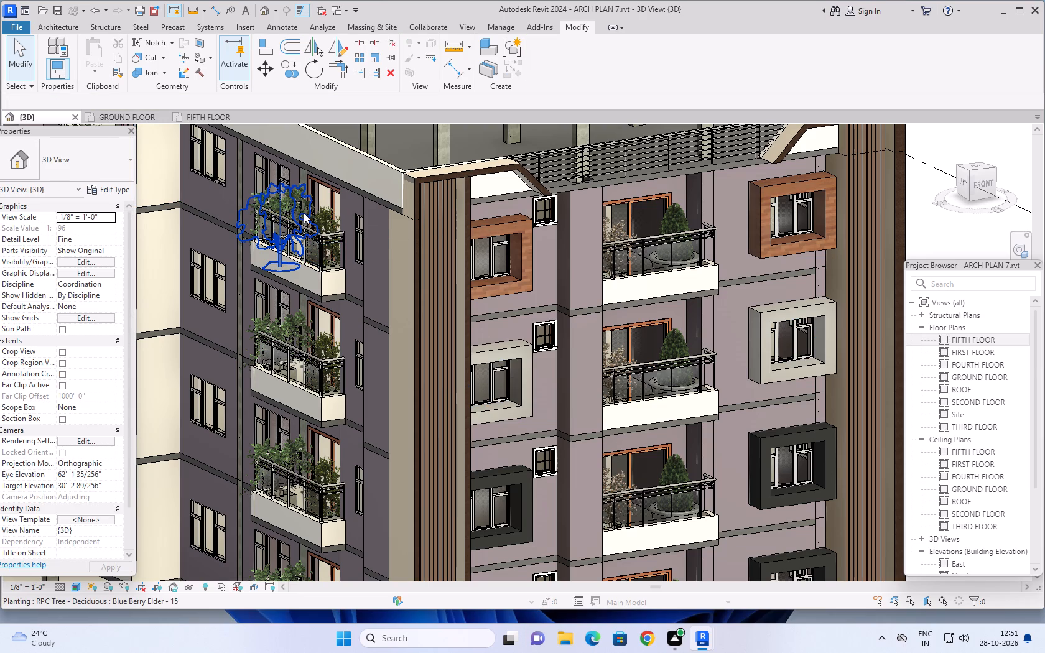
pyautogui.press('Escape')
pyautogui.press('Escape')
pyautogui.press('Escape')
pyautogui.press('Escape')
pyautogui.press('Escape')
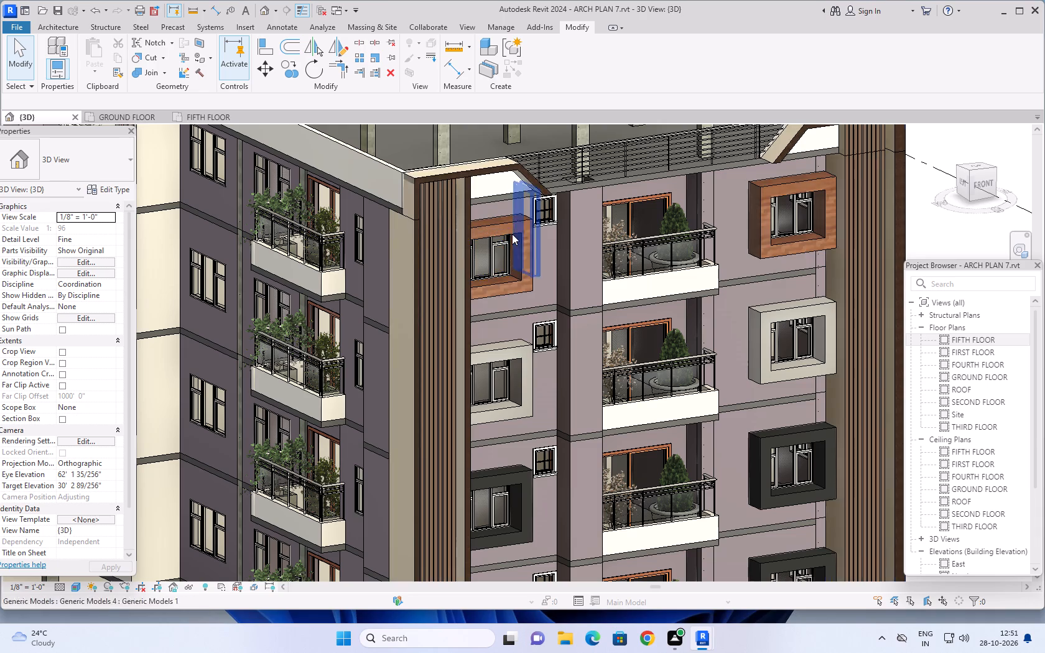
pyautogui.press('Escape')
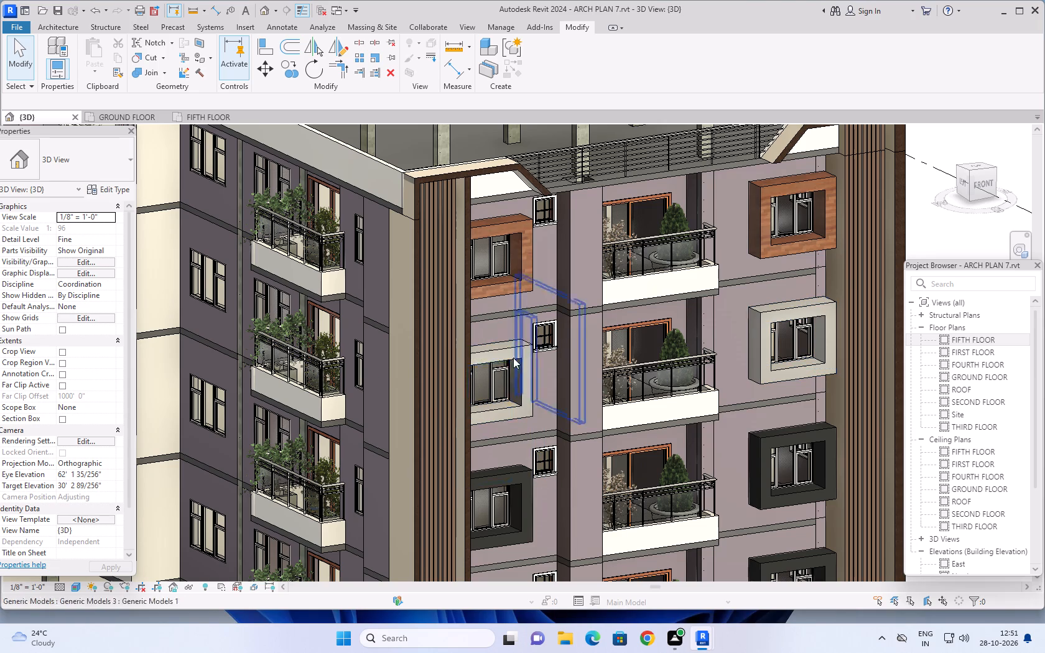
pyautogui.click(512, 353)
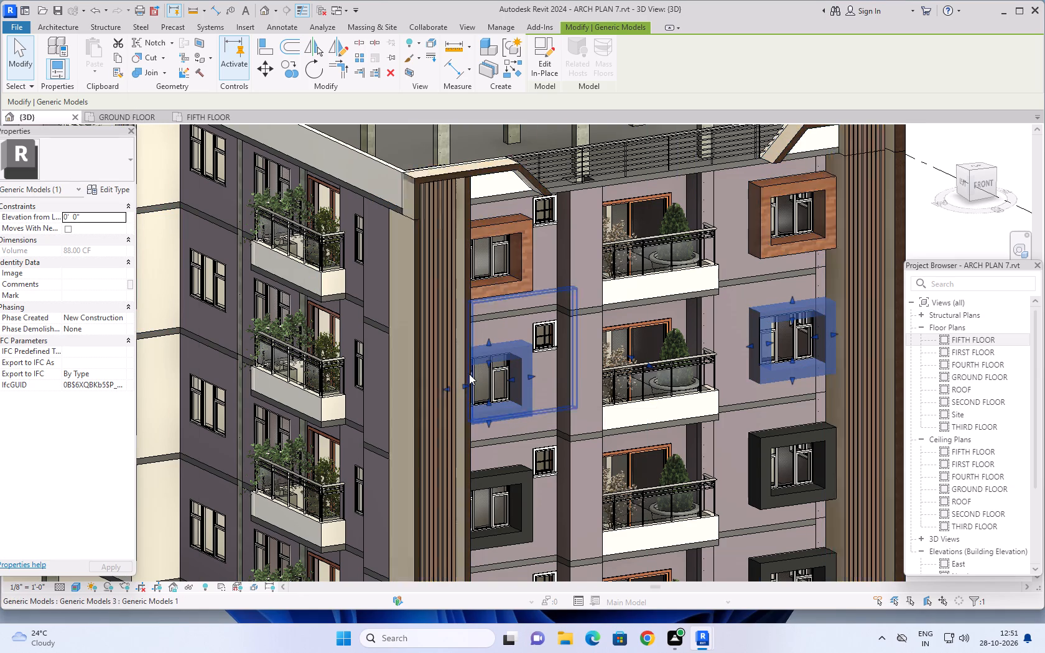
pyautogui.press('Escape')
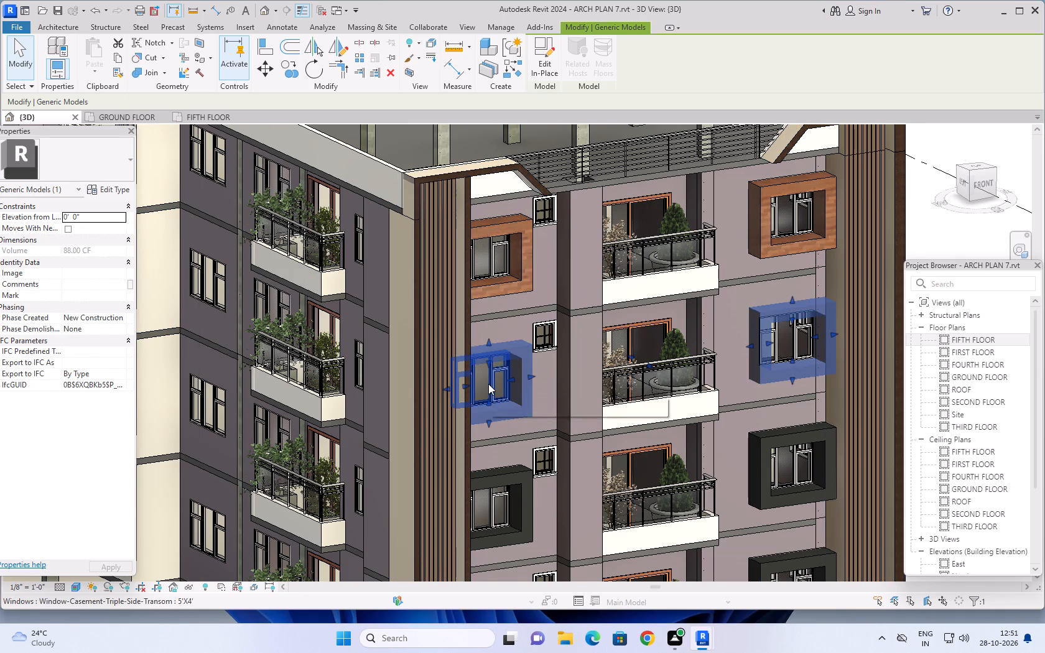
# Save the project with the repainted window frames.
pyautogui.hotkey('ctrl', 's')
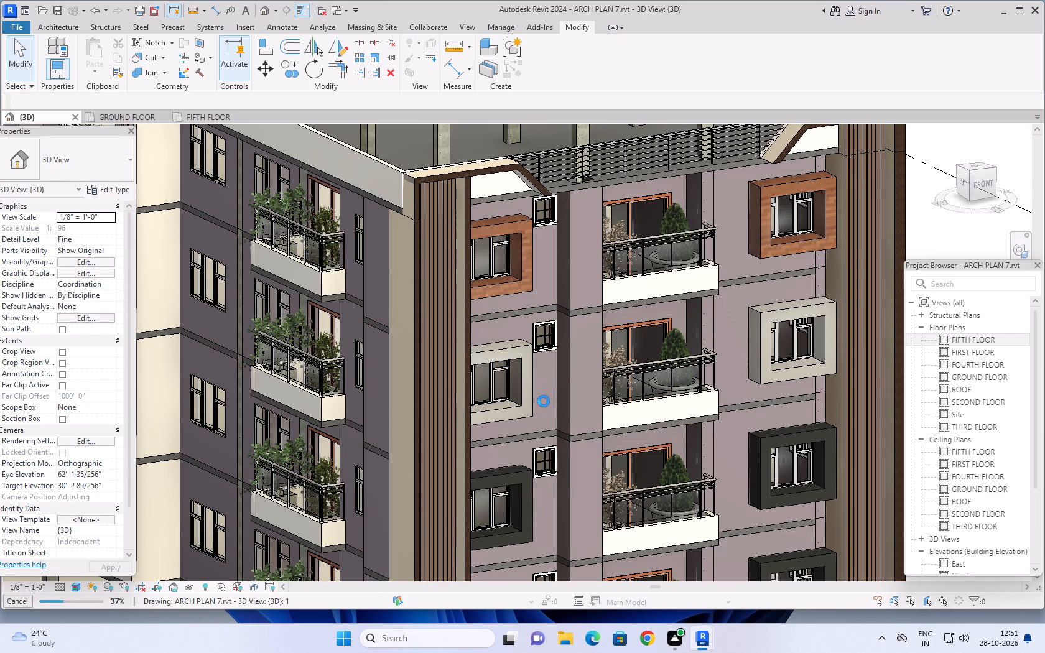
# Switch to the GROUND FLOOR plan view and bring the whole building plan into view.
pyautogui.click(128, 116)
pyautogui.scroll(-2, 797, 327)
pyautogui.moveTo(791, 327); pyautogui.dragTo(625, 330, button='middle')
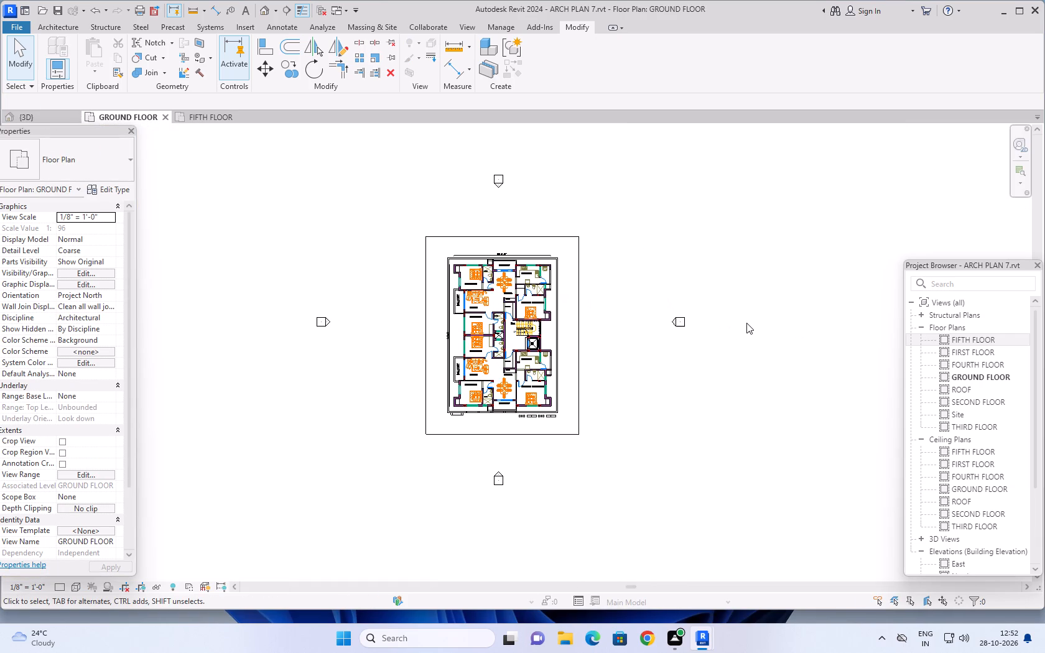
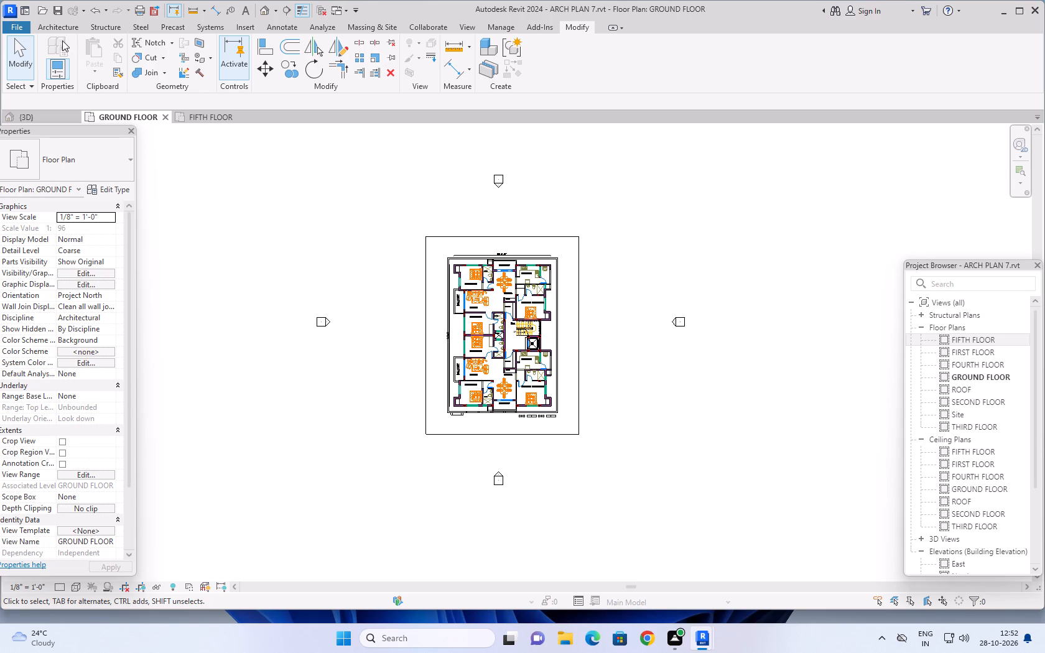
# Draw a chain of six connected 6" Basic Wall segments east of the building, forming an irregular outline with a diagonal wall across it.
pyautogui.click(60, 22)
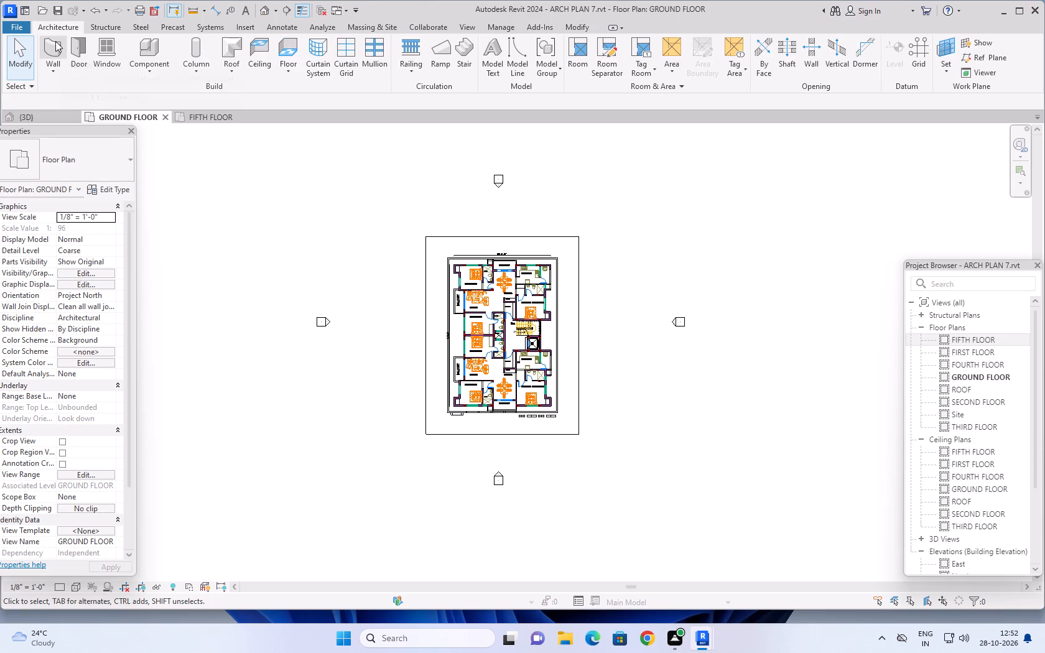
pyautogui.click(53, 43)
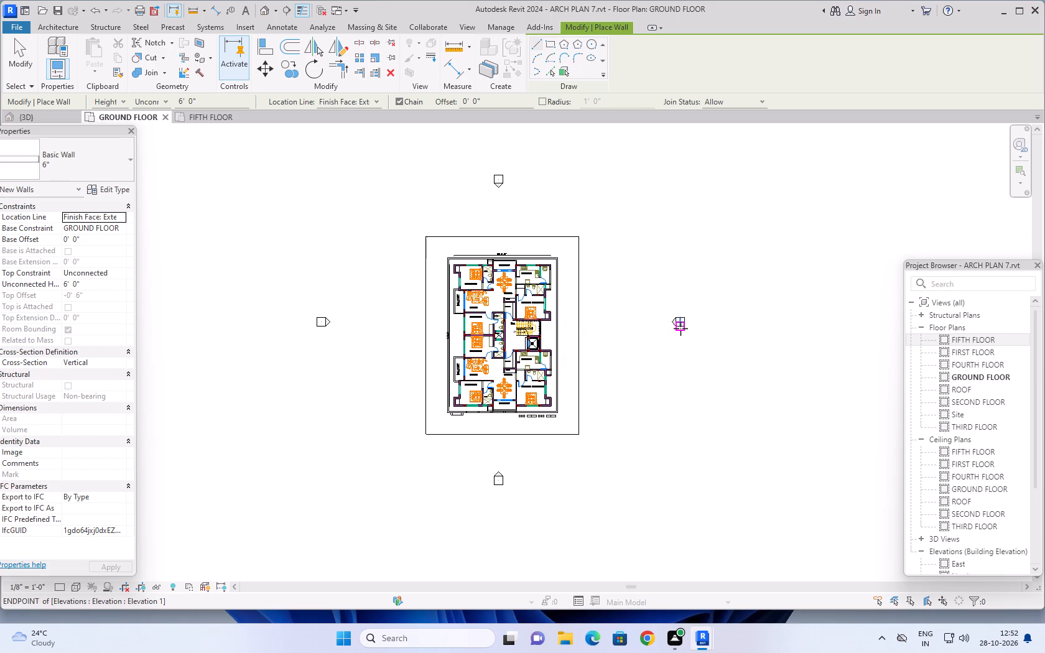
pyautogui.click(680, 328)
pyautogui.click(768, 421)
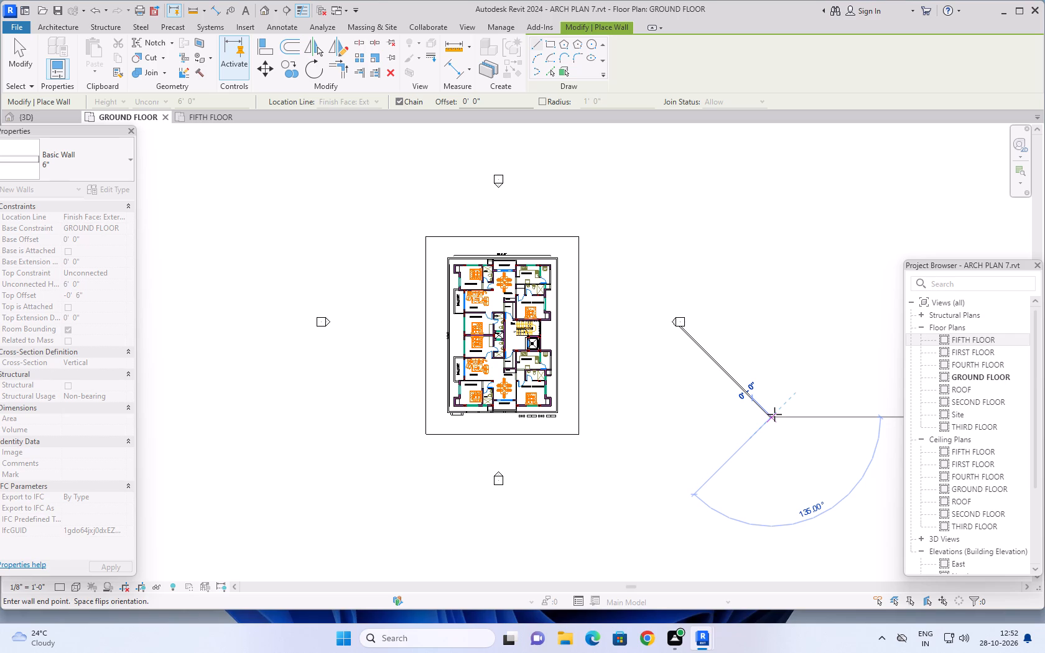
pyautogui.click(716, 399)
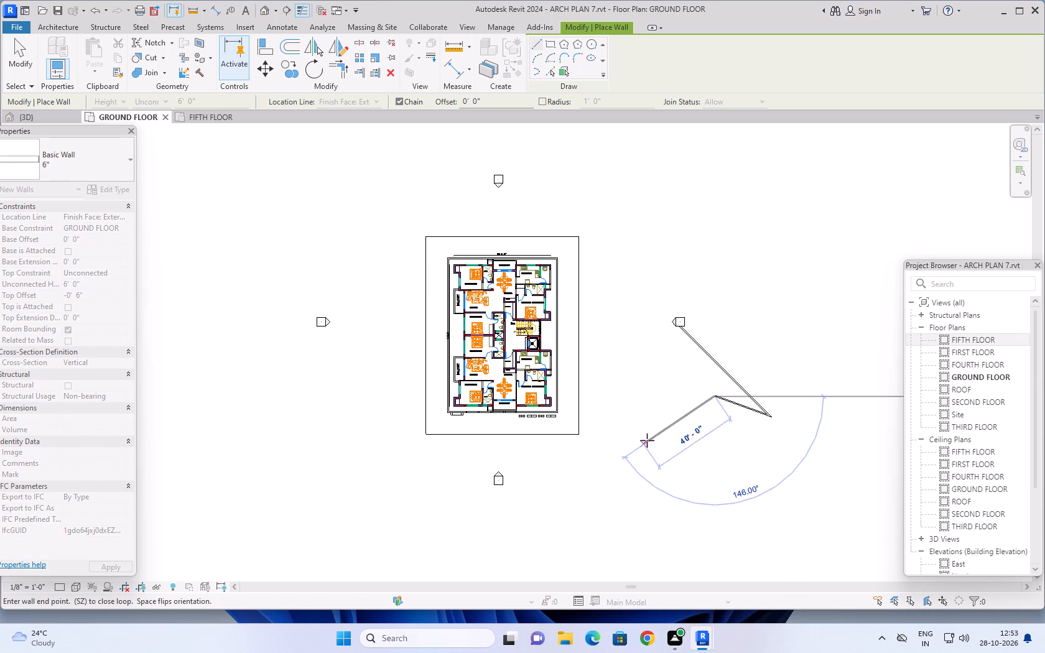
pyautogui.click(663, 414)
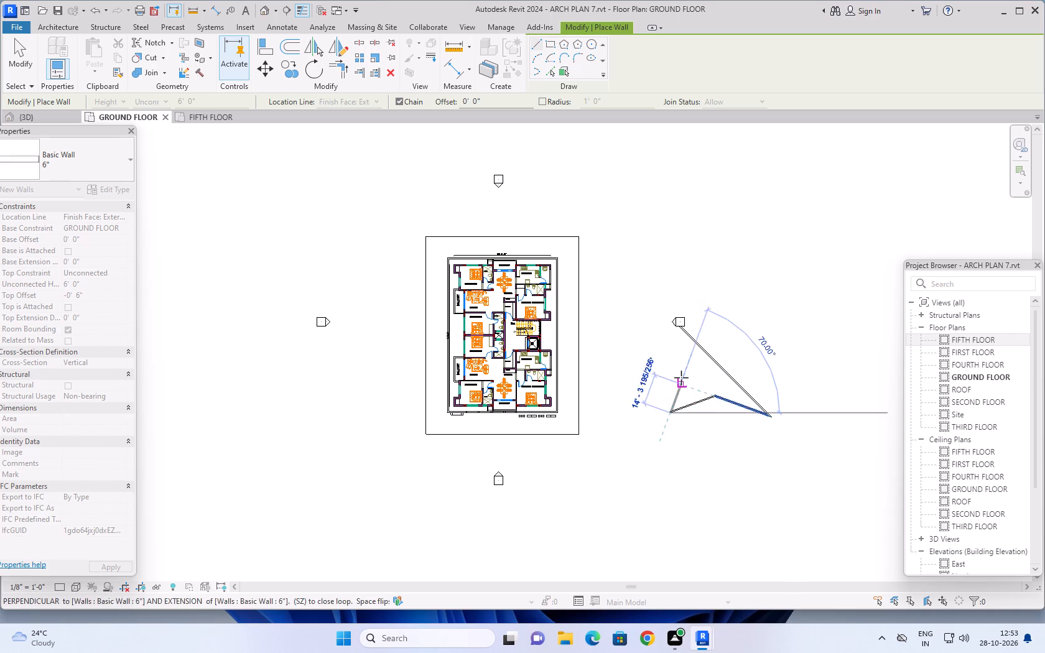
pyautogui.click(672, 323)
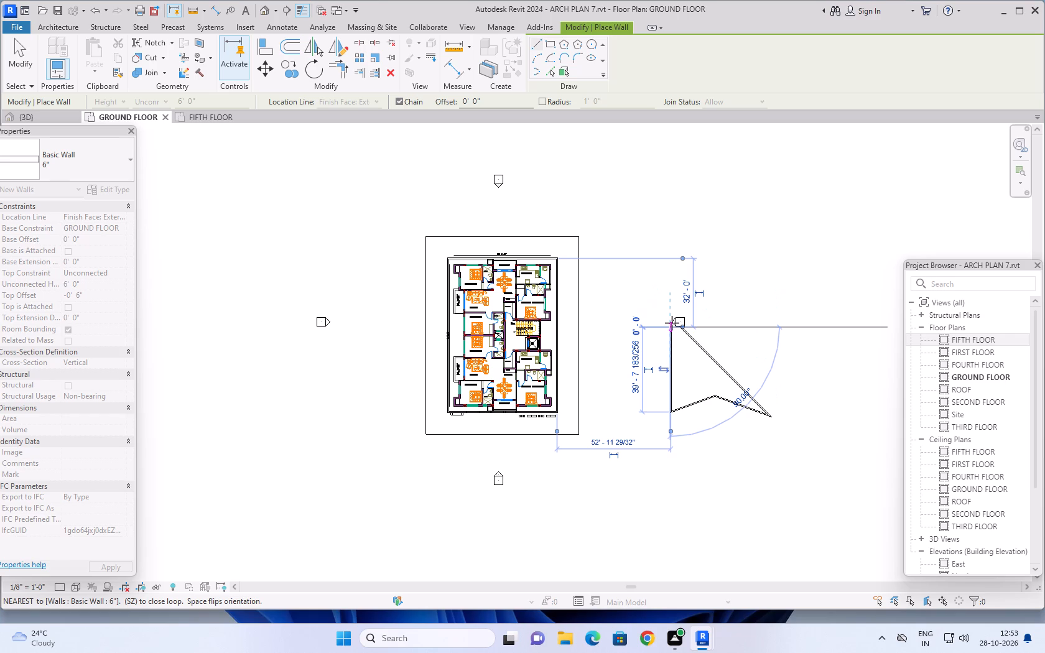
pyautogui.click(807, 323)
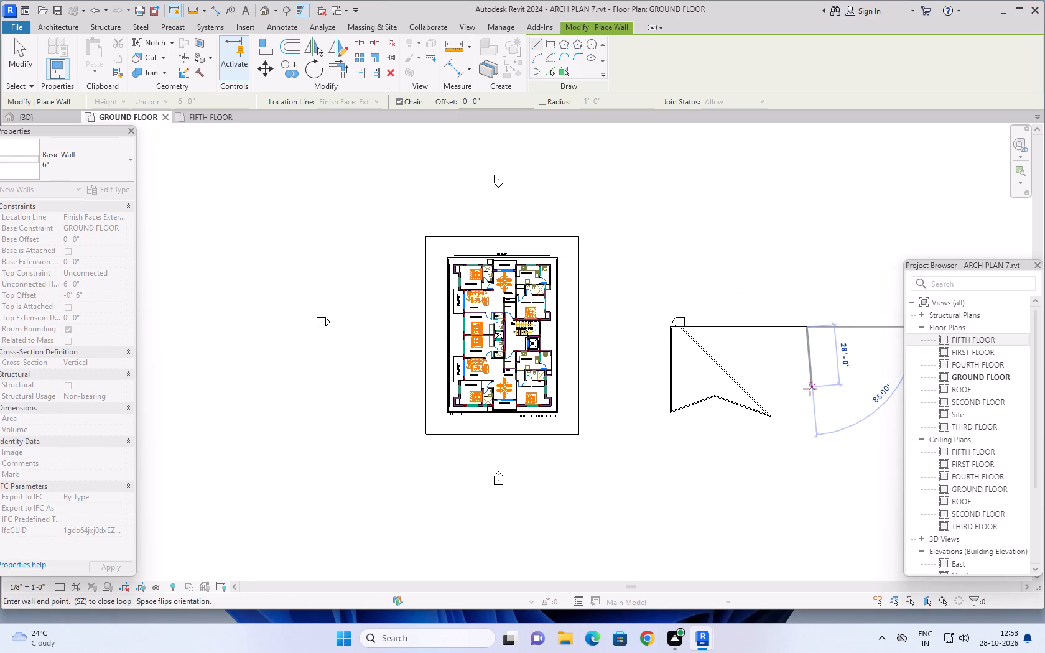
pyautogui.click(771, 415)
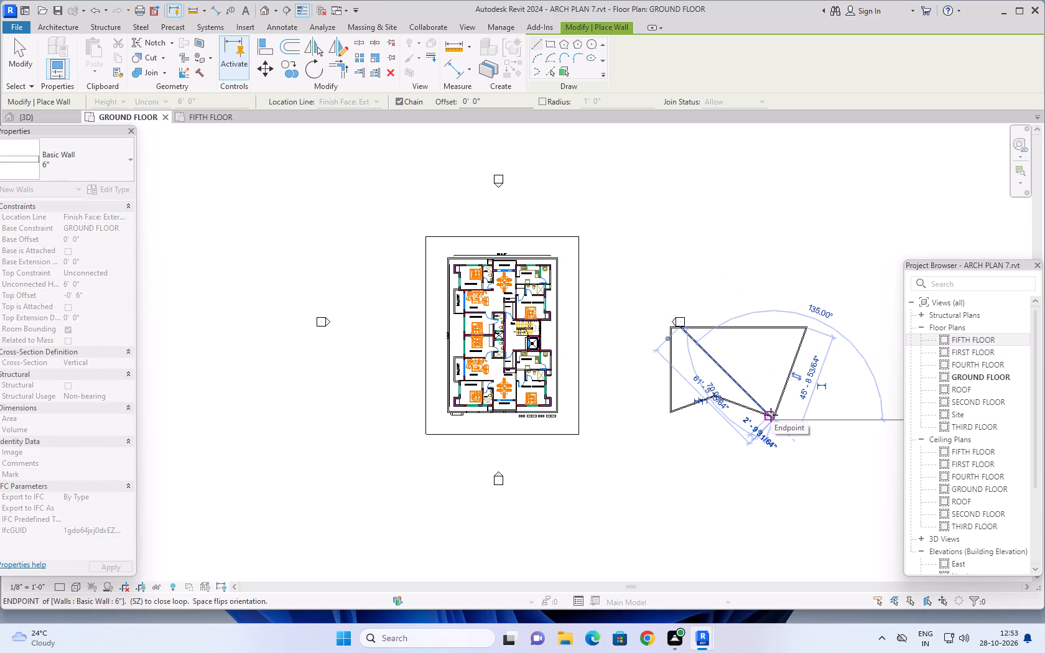
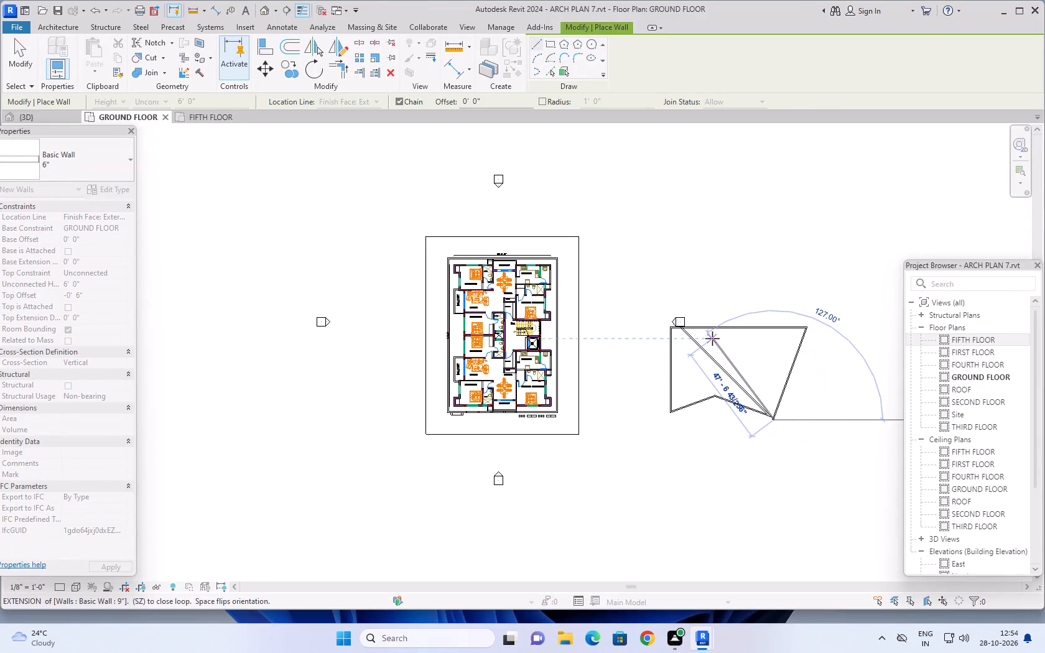
# Add another diagonal 6" Basic Wall segment from the outline's lower vertex to its top wall, east of the building.
pyautogui.click(717, 324)
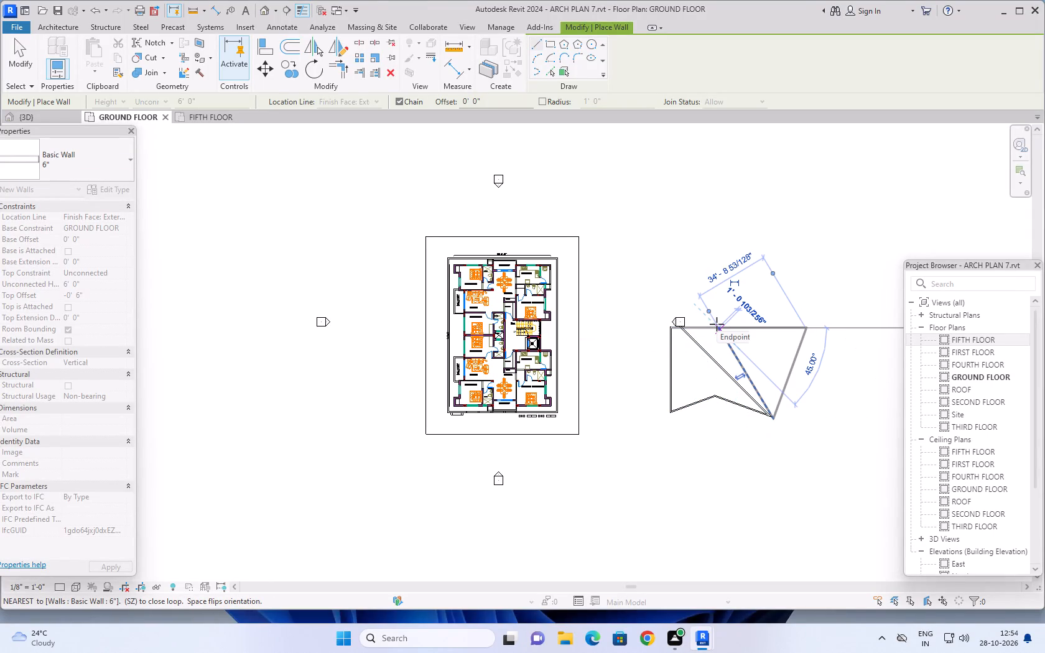
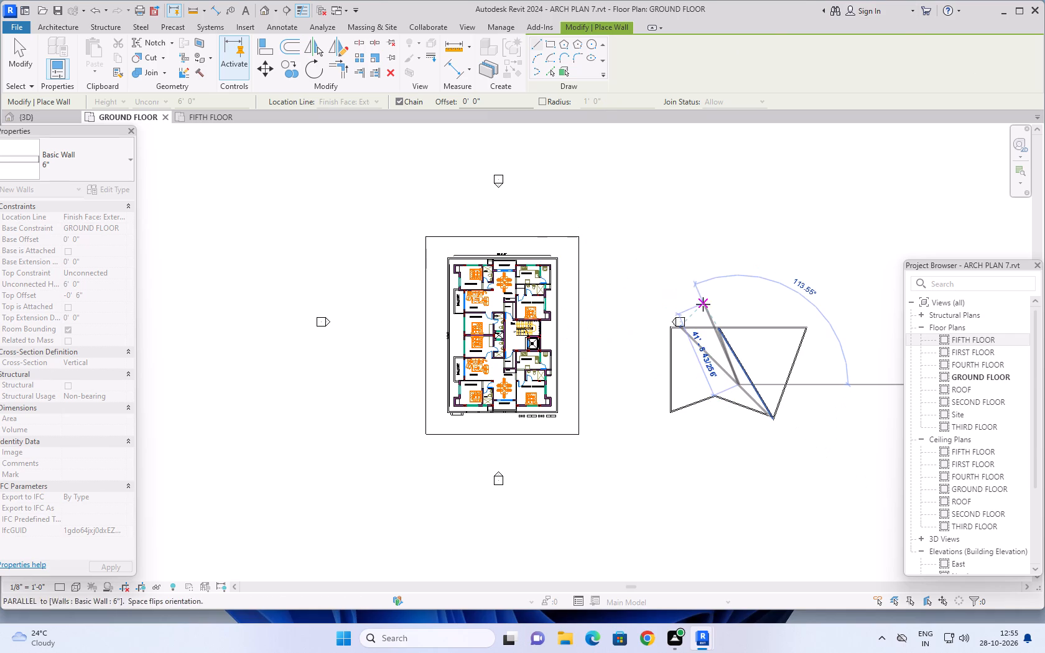
# Add a chained 6" Basic Wall segment about 61' long, running diagonally from inside the outline to beyond its top wall.
pyautogui.click(697, 267)
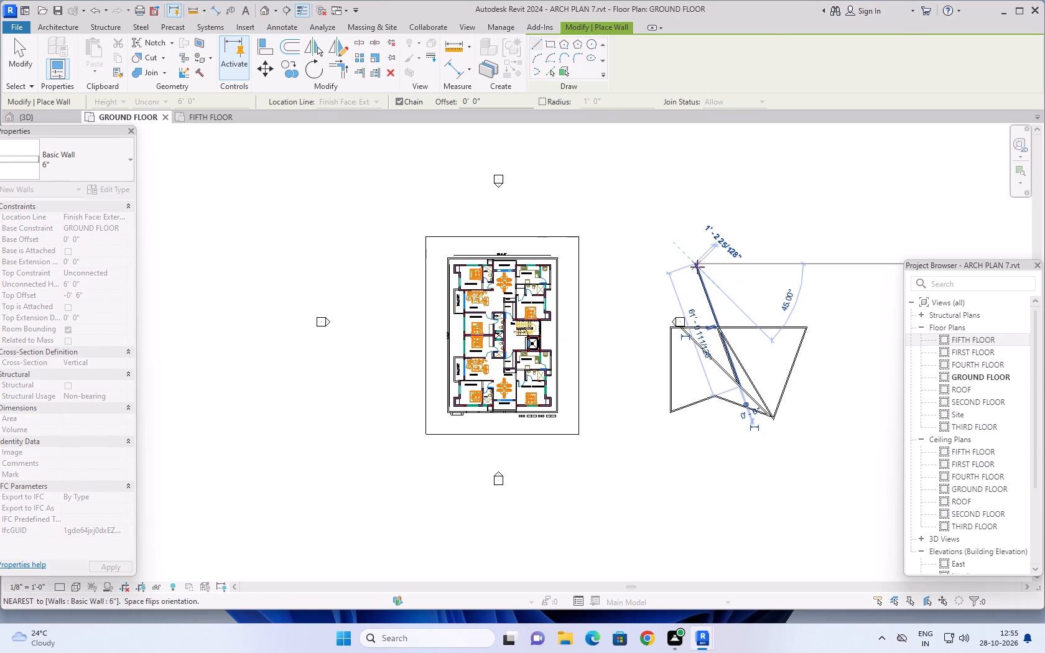
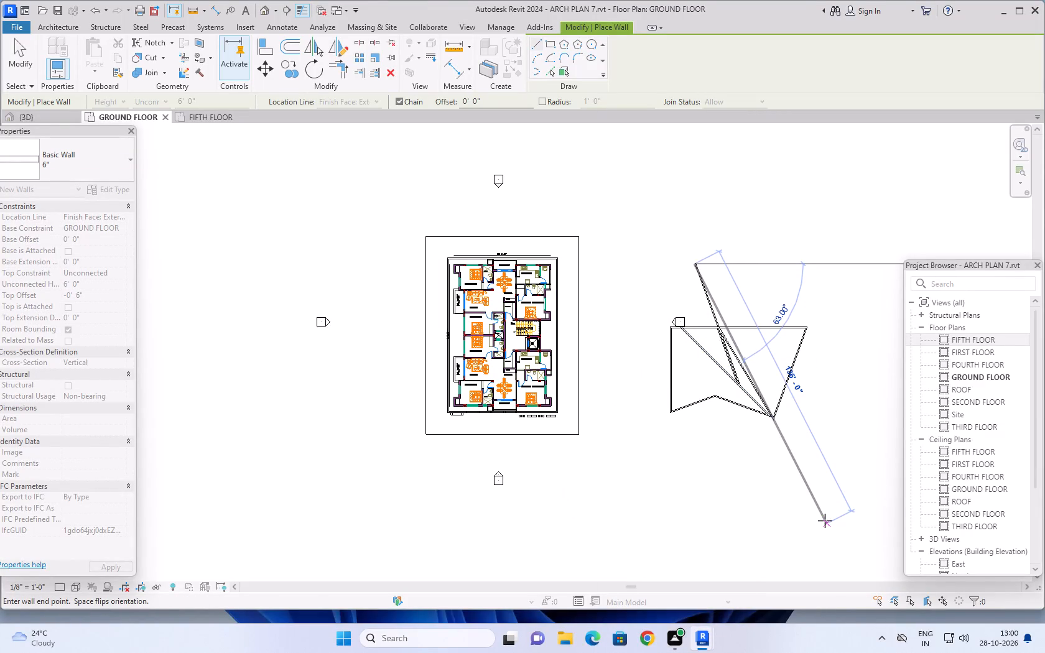
# Add a chained 6" Basic Wall segment about 136' long at 63°, running diagonally down across the outline to beyond its lower corner.
pyautogui.click(825, 521)
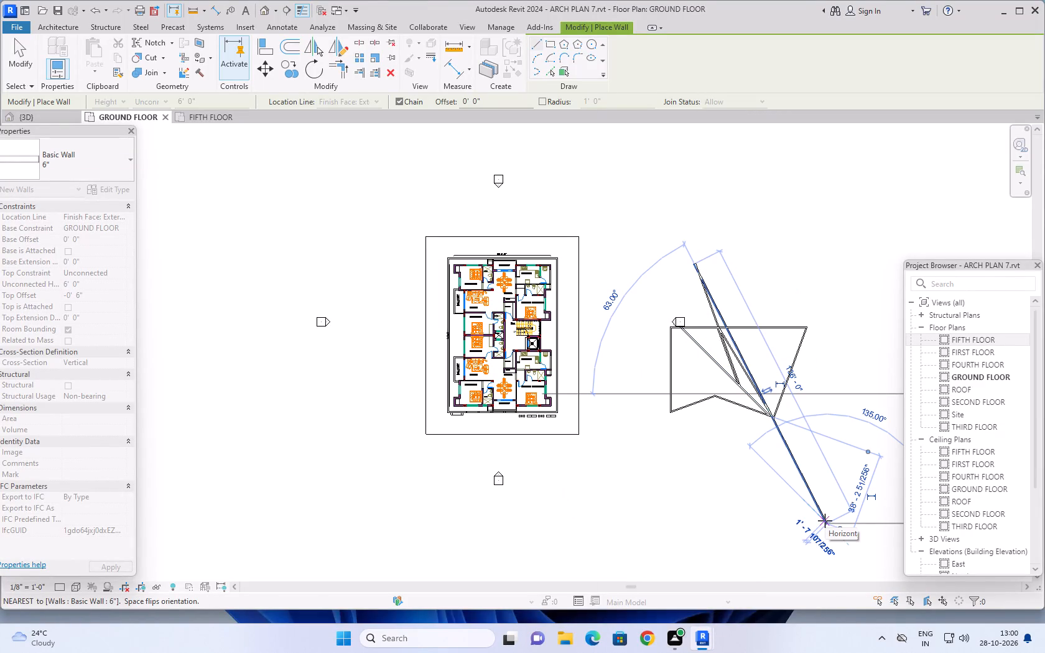
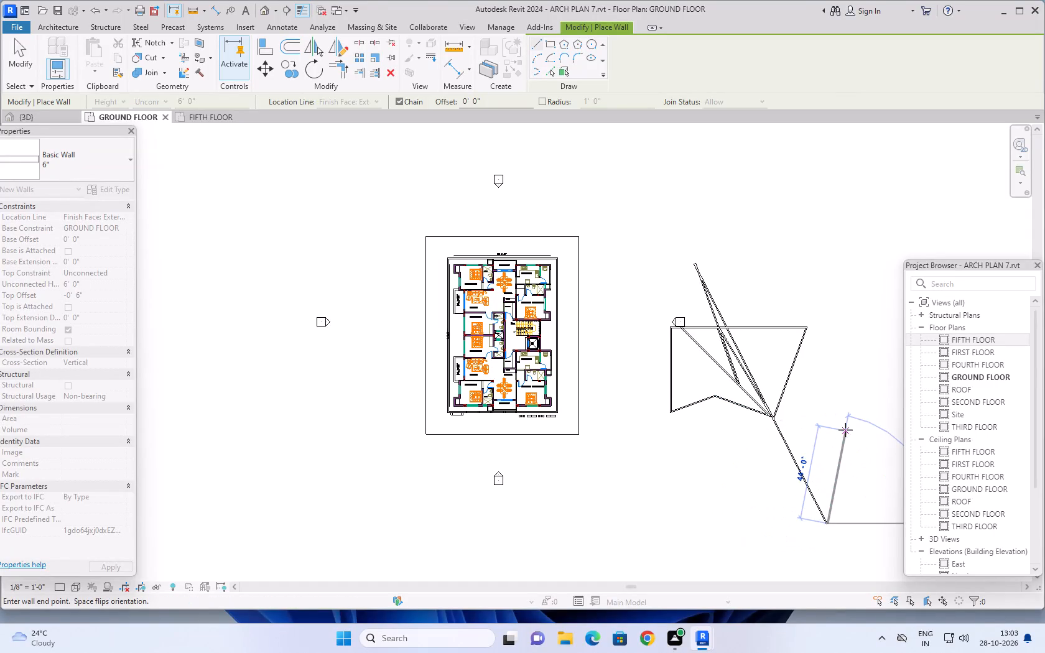
# Add two chained 6" Basic Wall segments: one rising steeply from the lowest corner, the other about 64' long at 173° back across the diagonal.
pyautogui.click(847, 428)
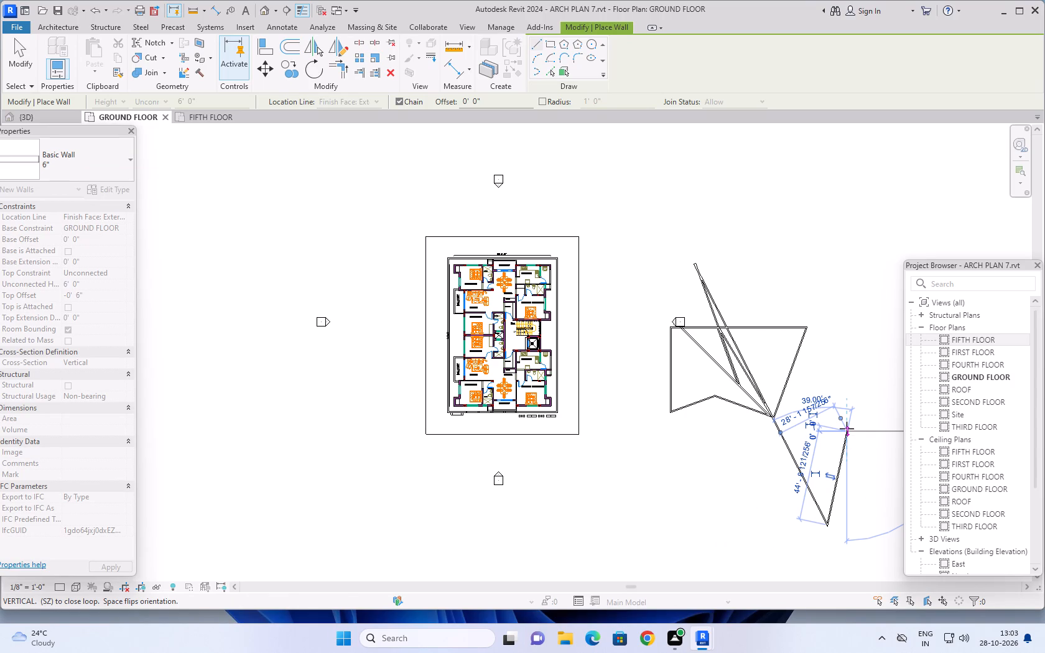
pyautogui.click(710, 449)
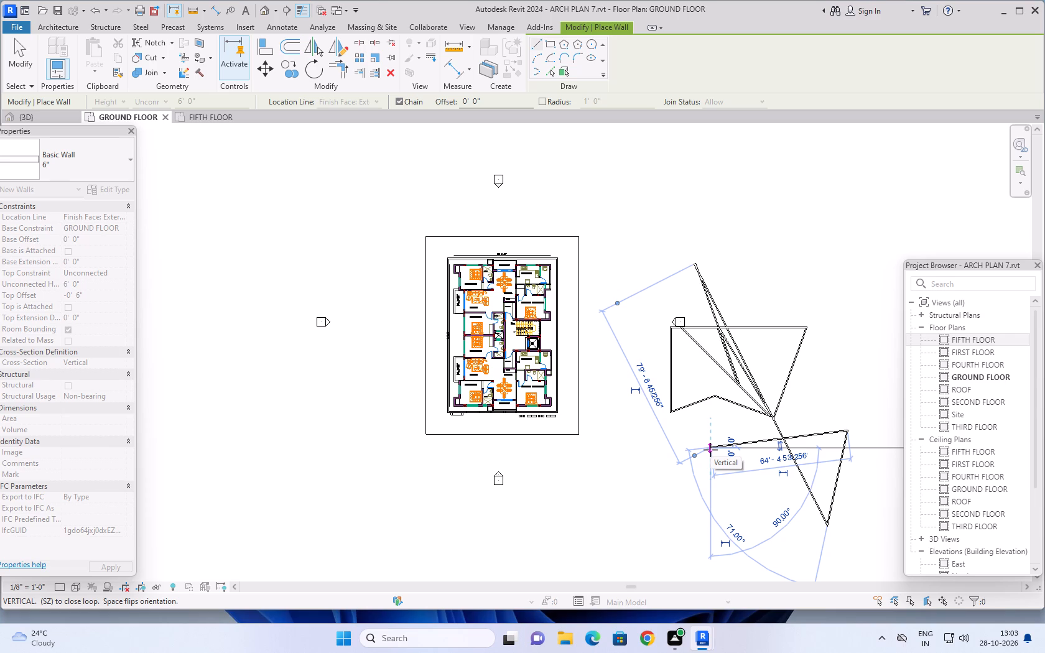
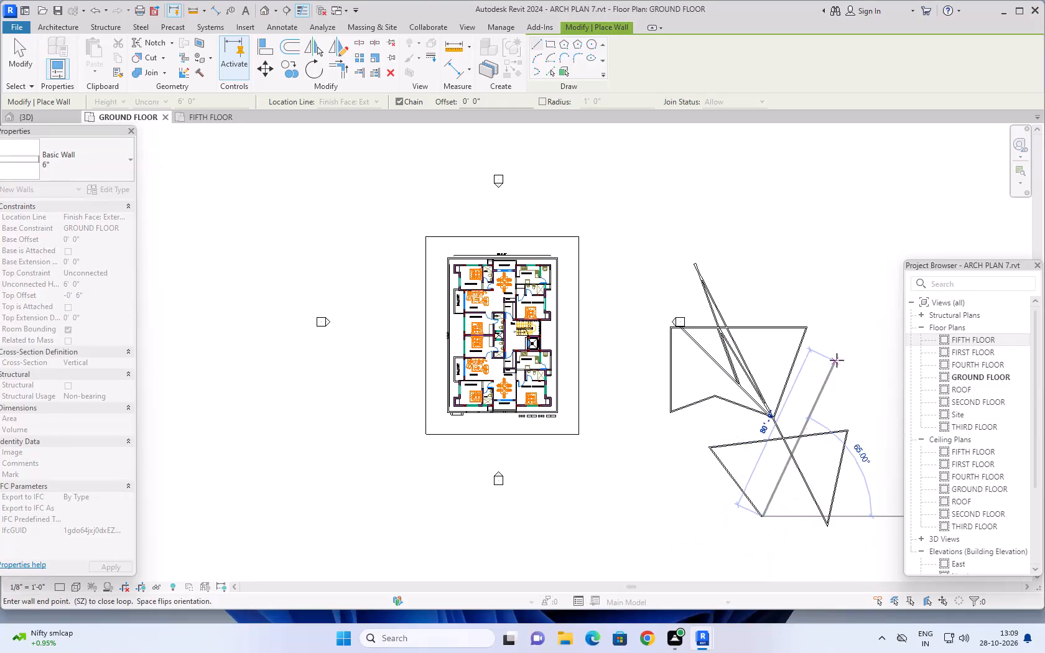
# Add a chained 6" Basic Wall segment about 80' long at 65°, rising from the previous wall's endpoint across the lower triangle.
pyautogui.click(837, 360)
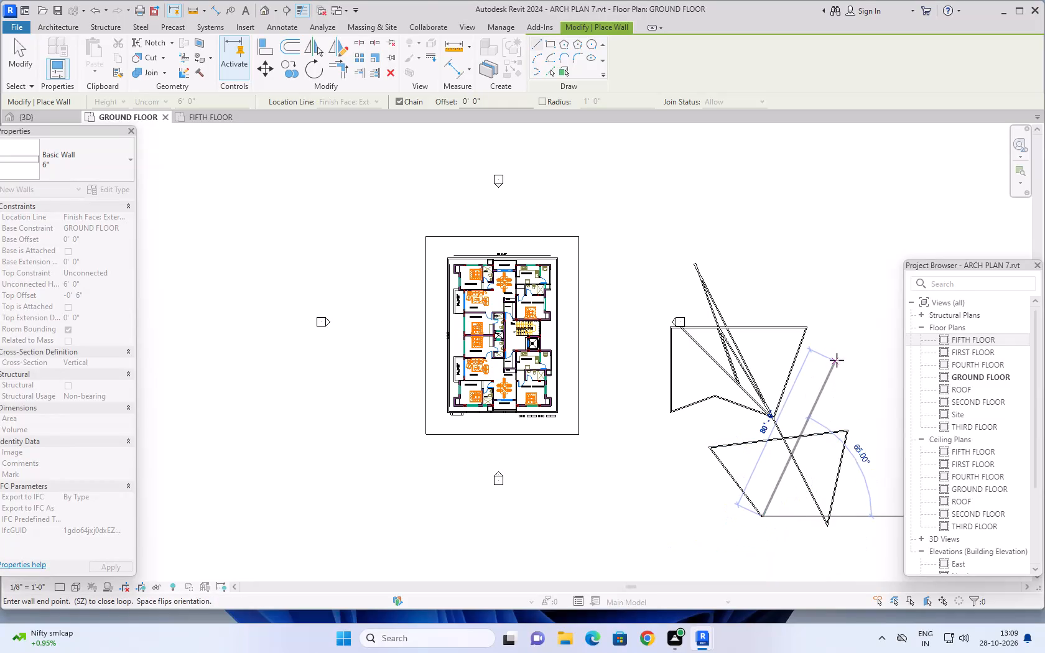
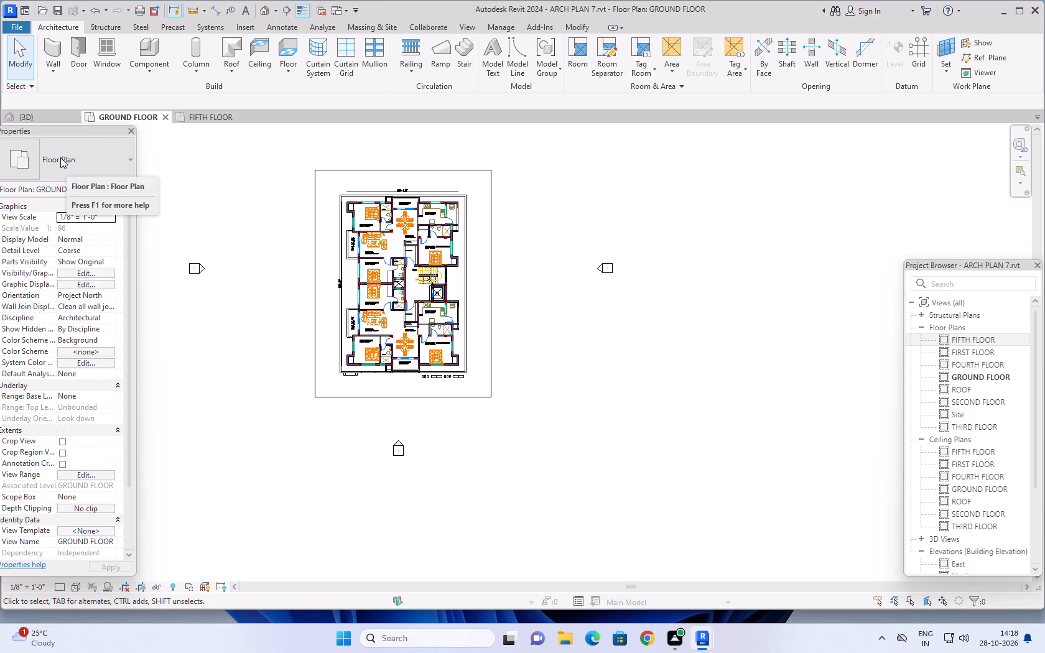
# Return to the 3D view and examine the apartment building's front and side facades from several angles.
pyautogui.click(42, 118)
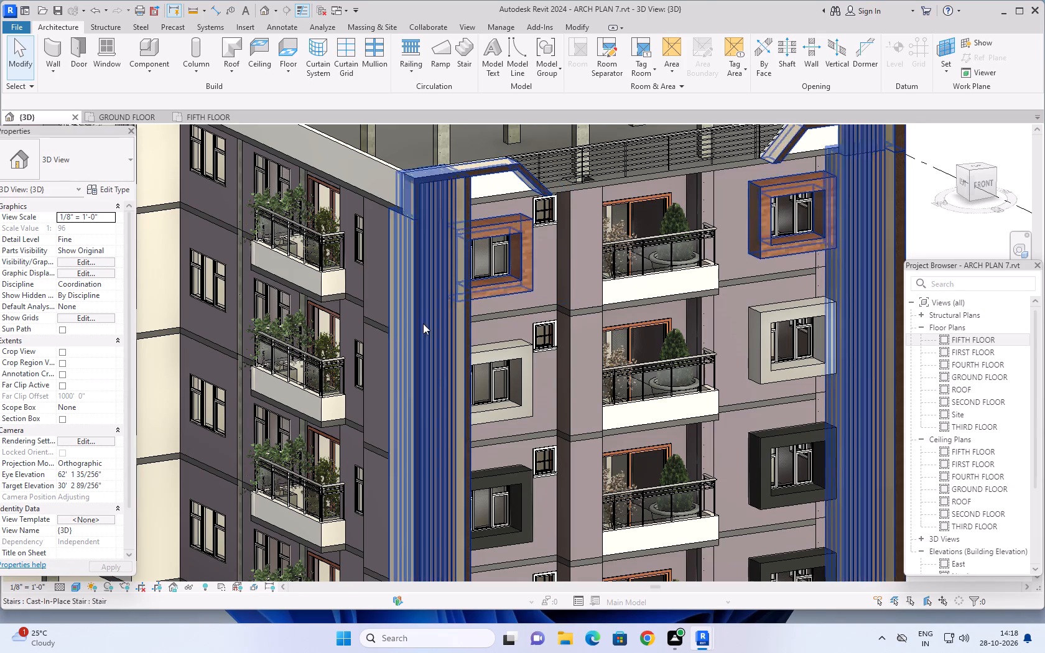
pyautogui.scroll(-3, 692, 351)
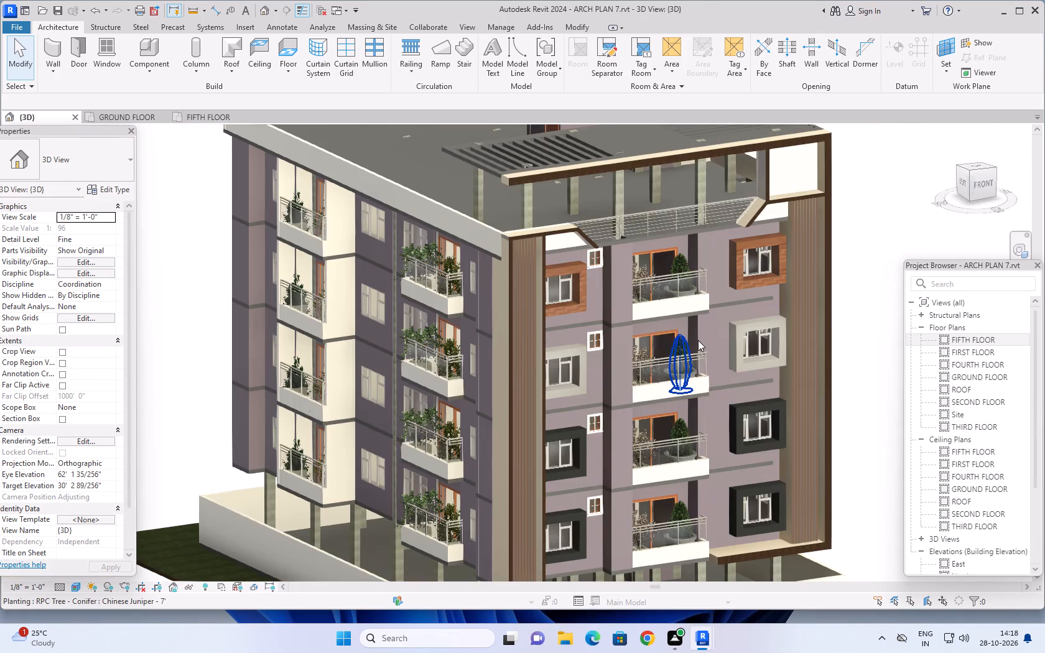
pyautogui.moveTo(862, 274); pyautogui.dragTo(834, 283, button='middle')
pyautogui.scroll(-1, 852, 276)
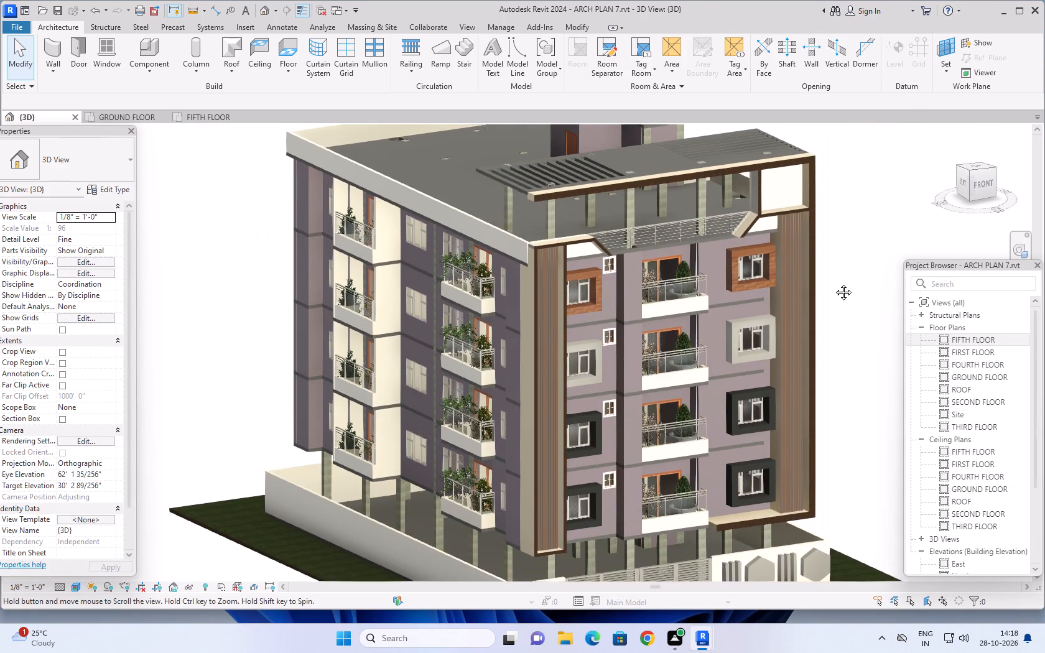
pyautogui.moveTo(834, 283); pyautogui.dragTo(779, 292, button='middle')
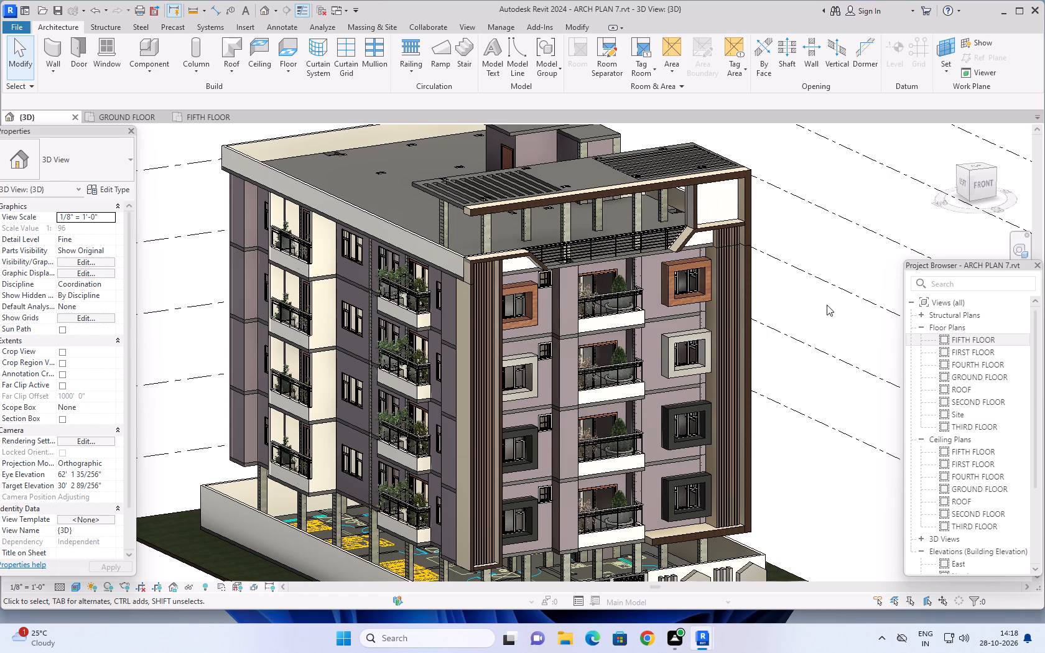
pyautogui.moveTo(826, 307); pyautogui.dragTo(812, 307, button='middle')
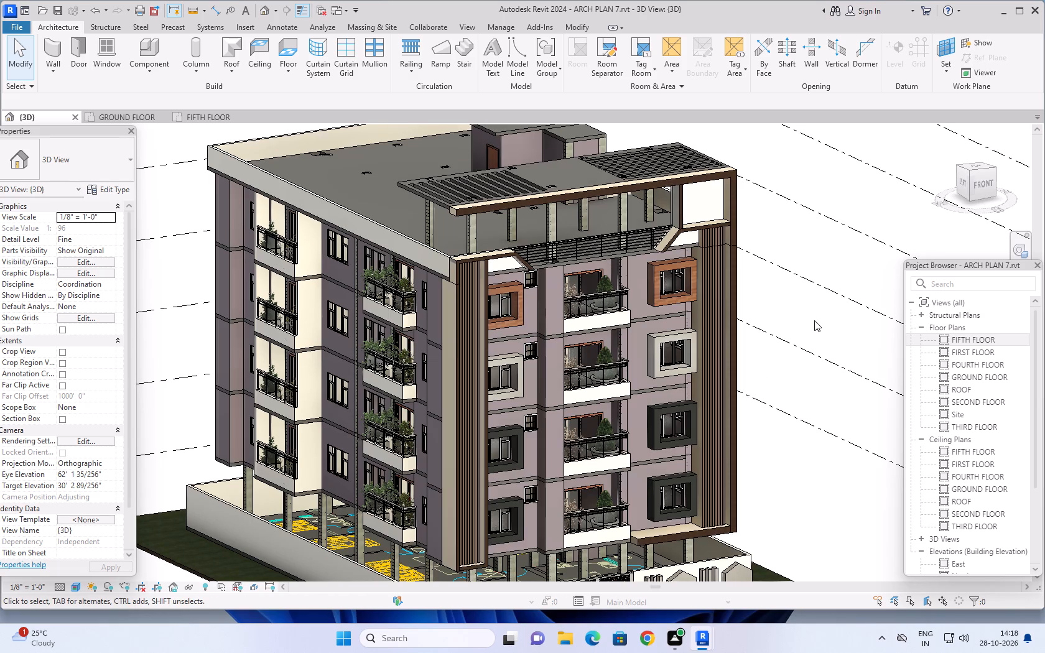
pyautogui.keyDown('shift'); pyautogui.moveTo(813, 321); pyautogui.dragTo(822, 307, button='middle'); pyautogui.keyUp('shift')
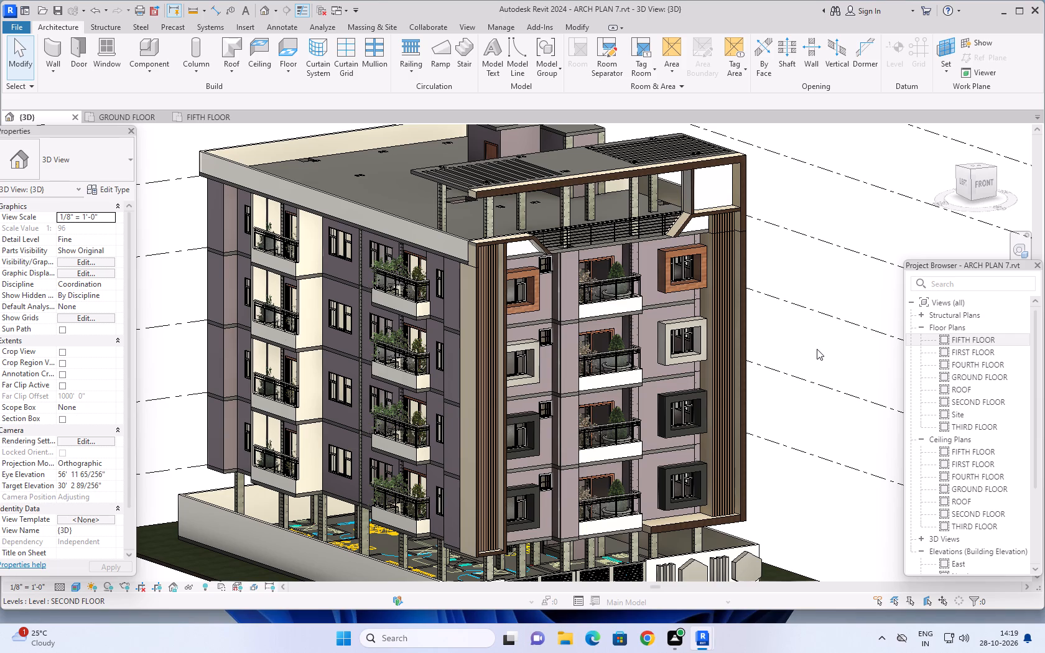
pyautogui.scroll(-1, 817, 349)
pyautogui.moveTo(815, 354); pyautogui.dragTo(792, 356, button='middle')
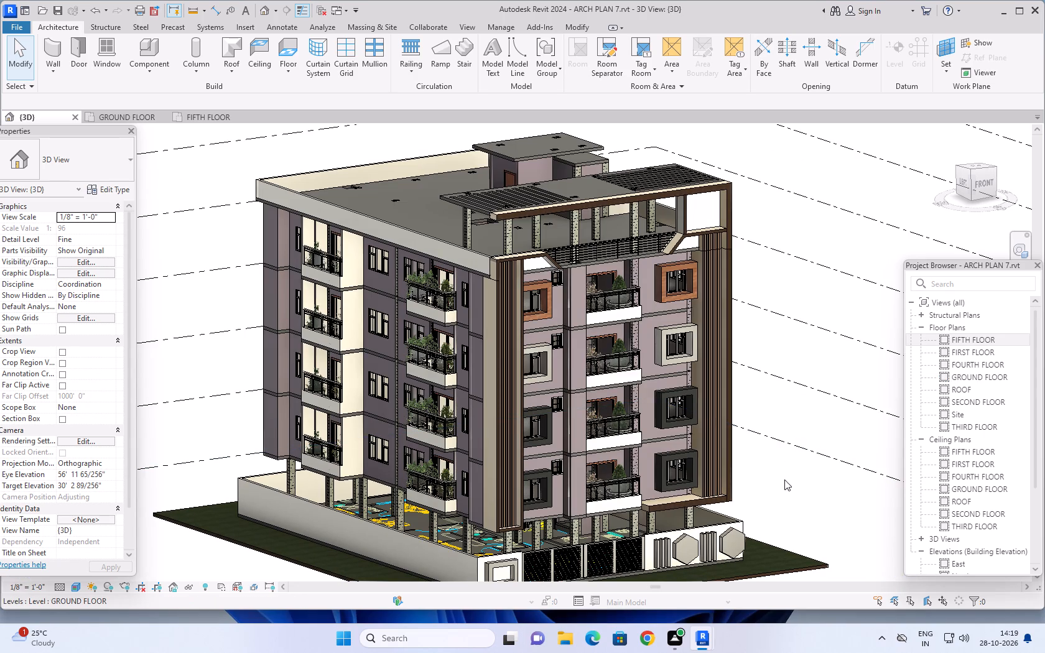
pyautogui.keyDown('shift'); pyautogui.moveTo(784, 479); pyautogui.dragTo(796, 476, button='middle'); pyautogui.keyUp('shift')
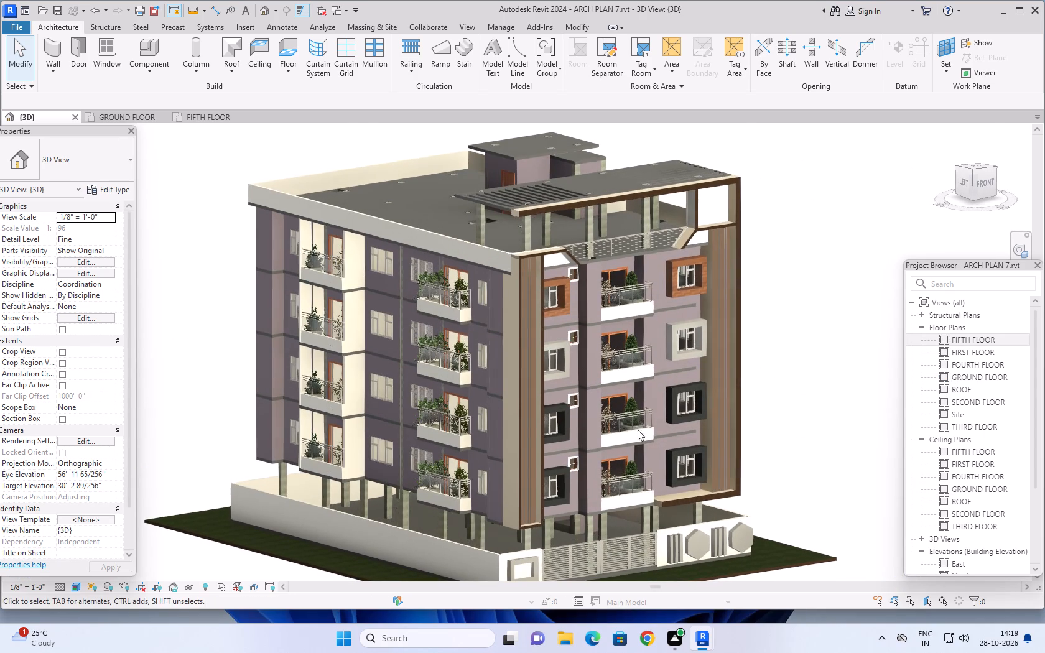
pyautogui.scroll(2, 623, 418)
pyautogui.press('Escape')
pyautogui.press('Escape')
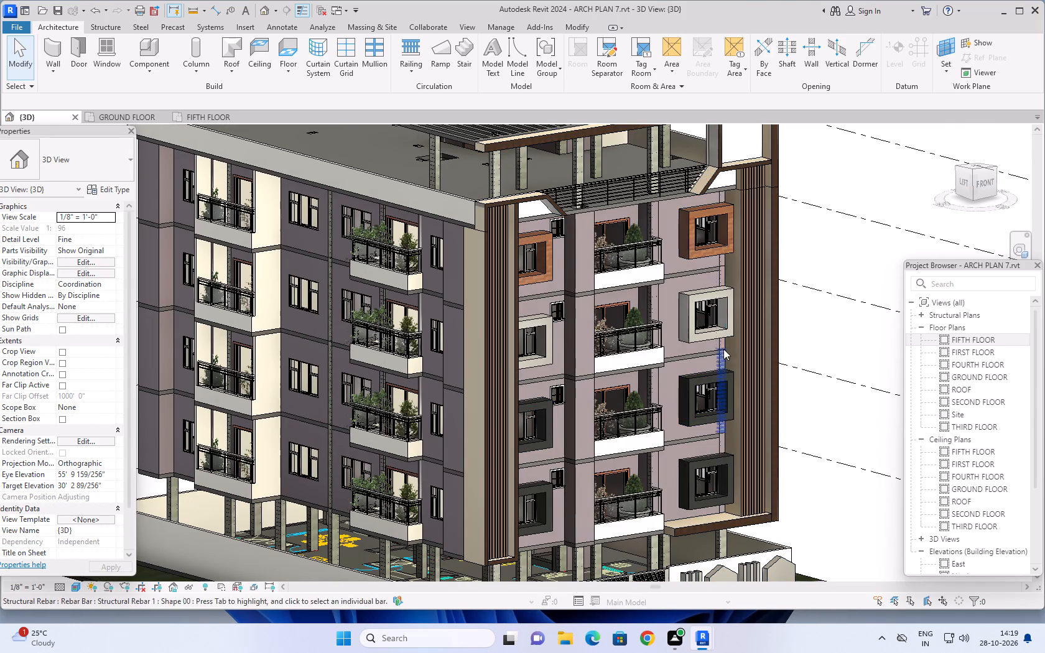
# Edit the beige window surrounds in place and paint the right-hand surround's front, outer side, top, inner right jamb and sill grey.
pyautogui.click(688, 332)
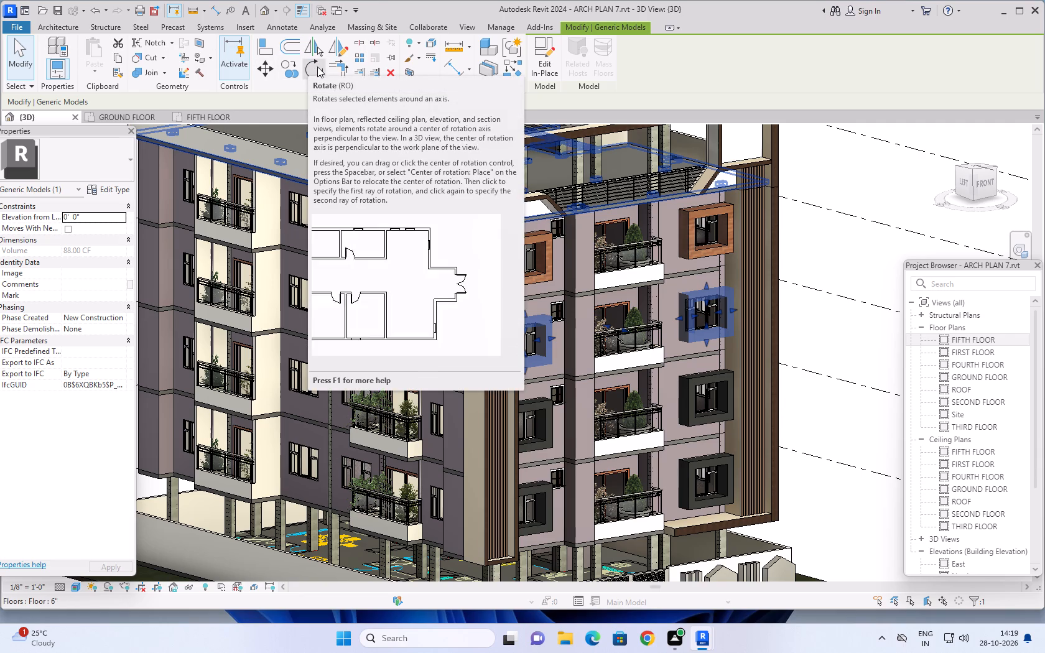
pyautogui.click(544, 44)
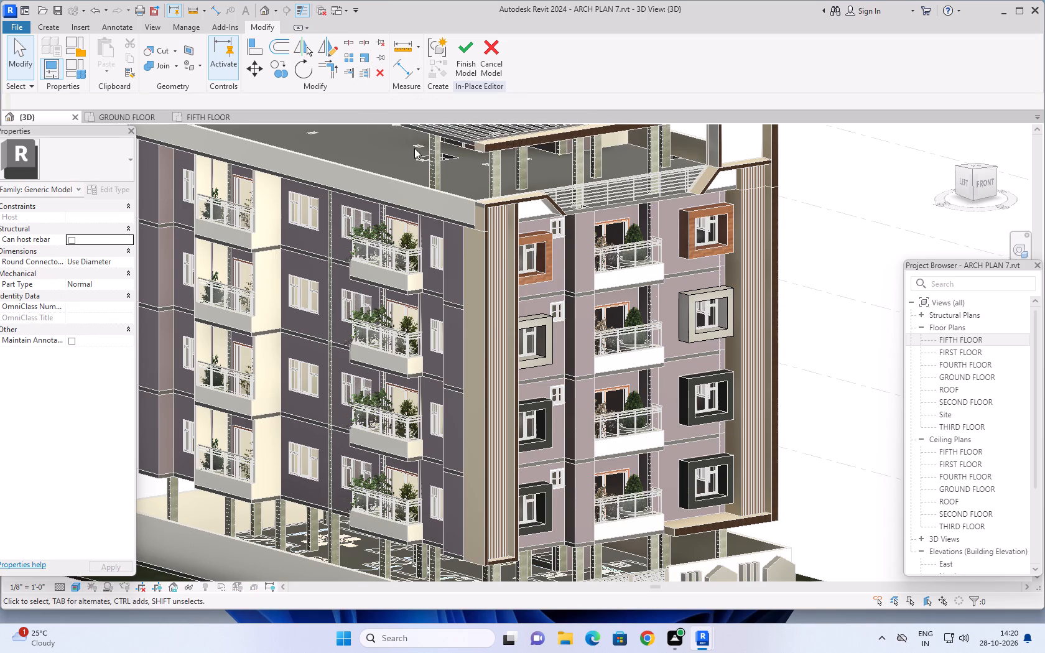
pyautogui.click(188, 62)
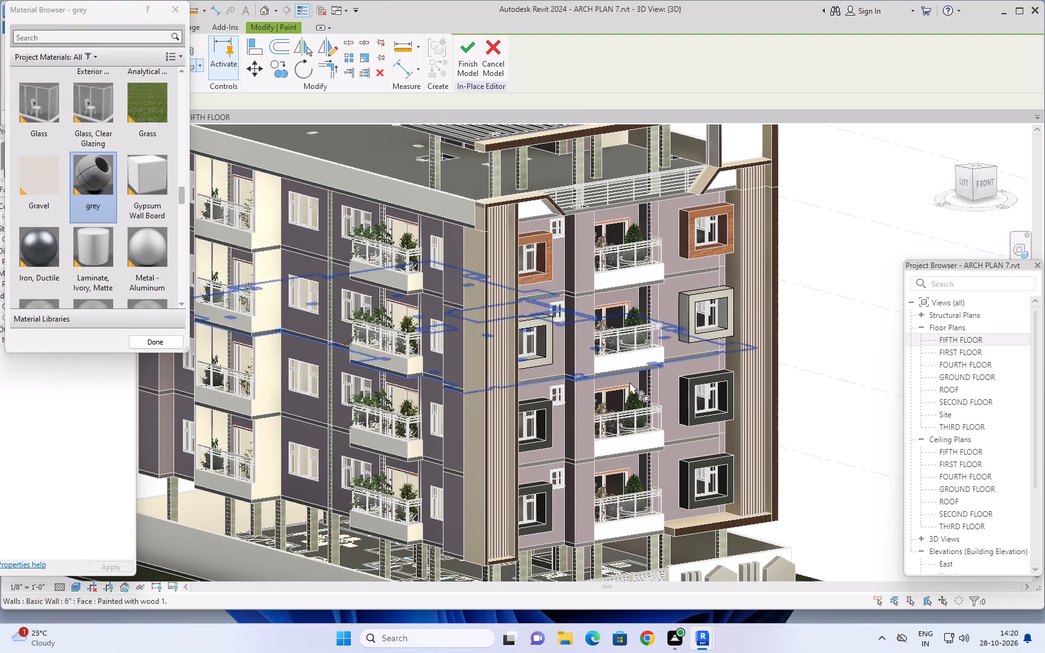
pyautogui.scroll(9, 679, 336)
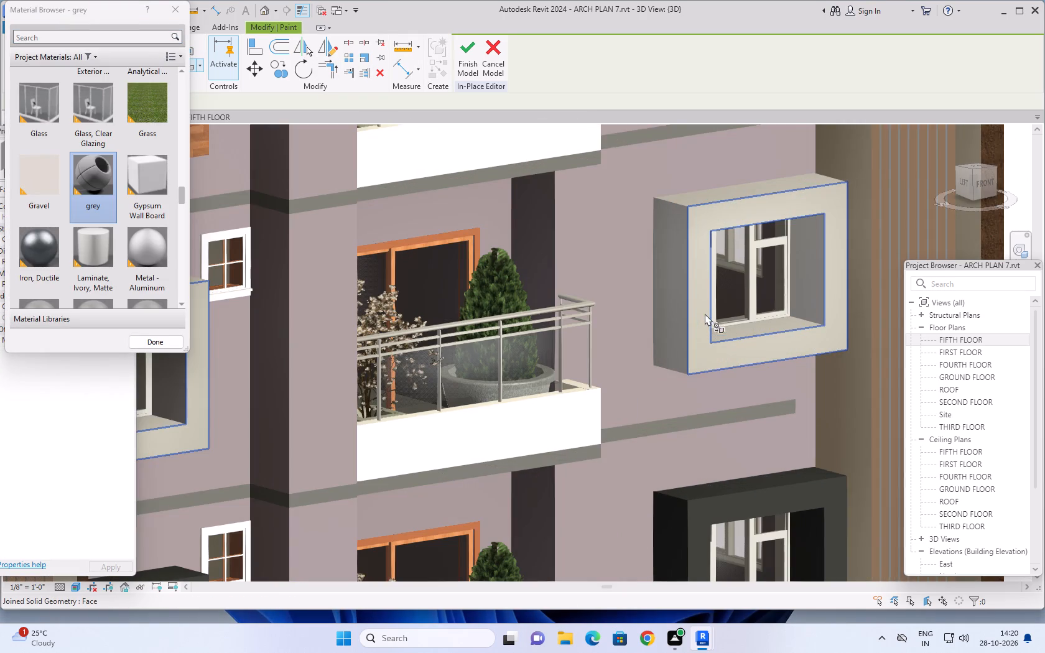
pyautogui.click(704, 308)
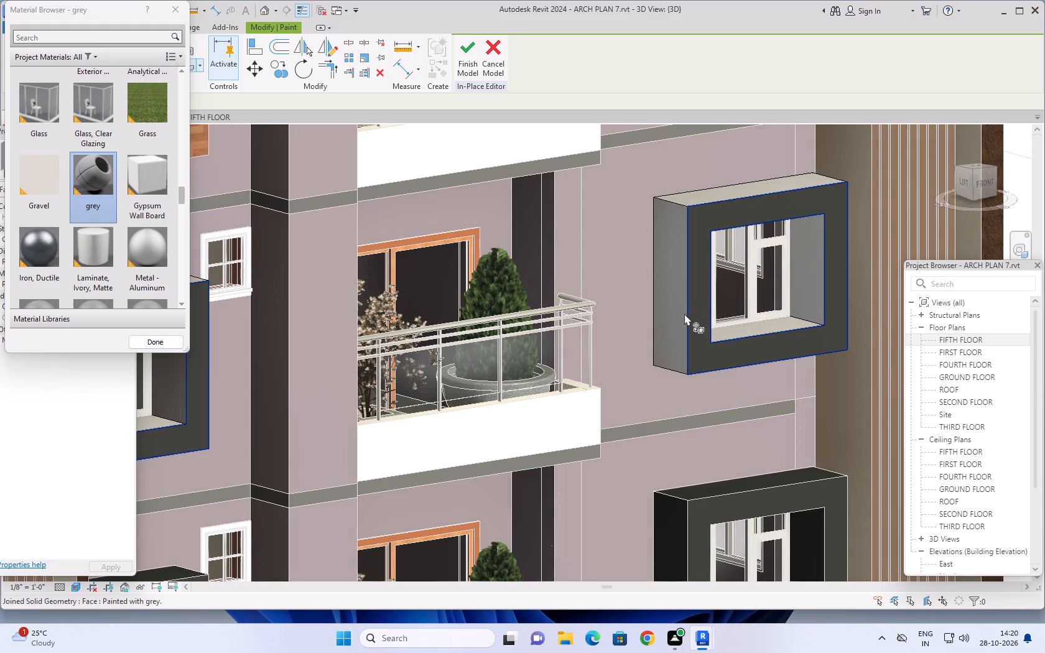
pyautogui.click(679, 314)
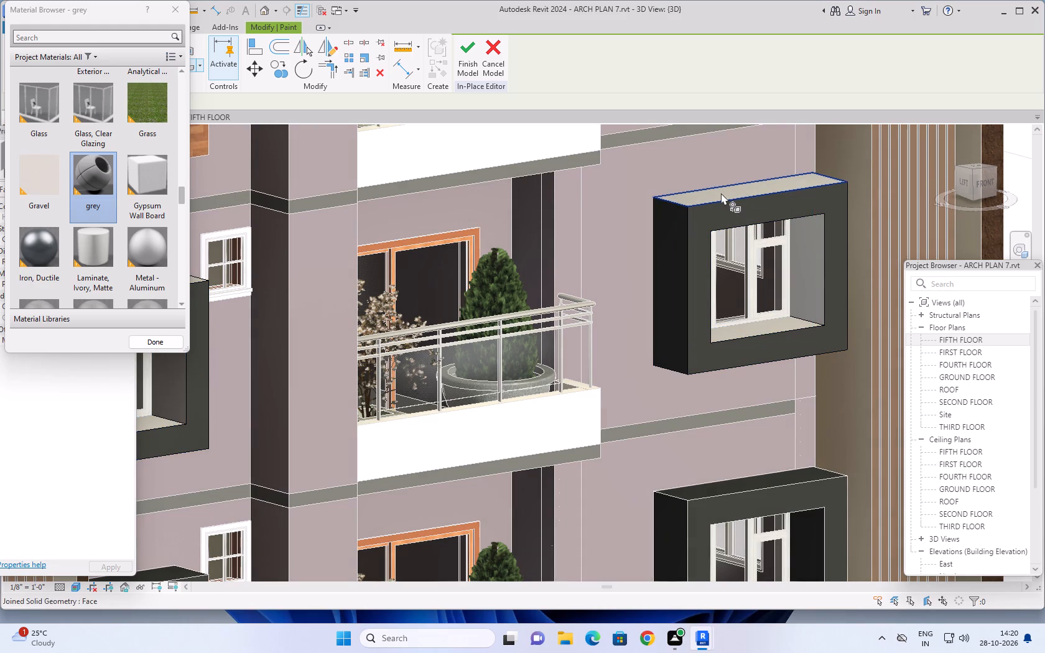
pyautogui.click(722, 193)
pyautogui.click(808, 256)
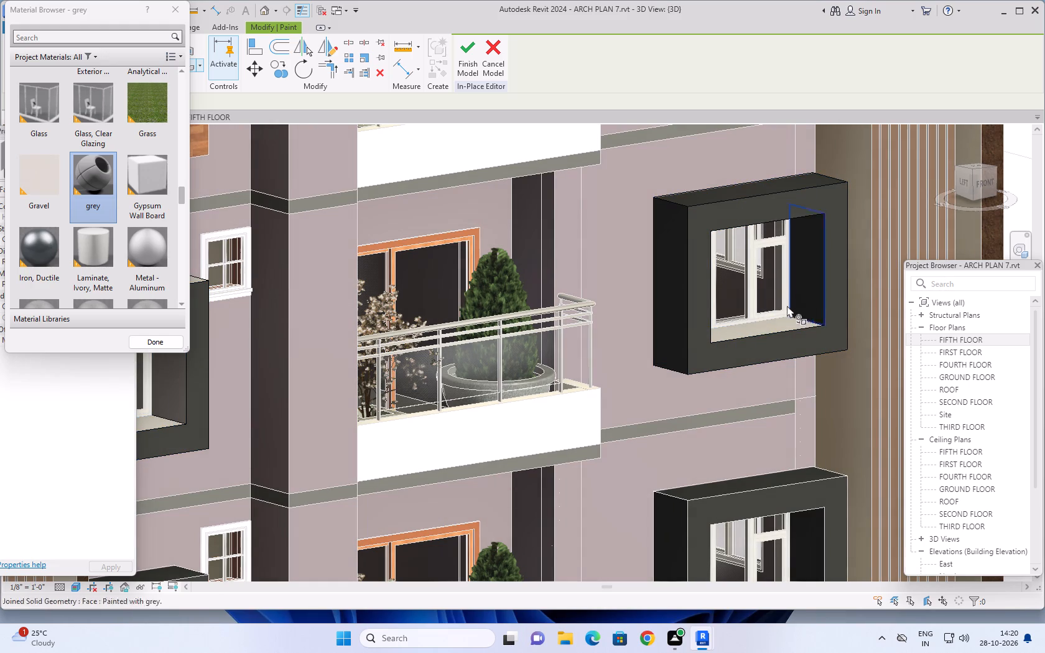
pyautogui.click(782, 323)
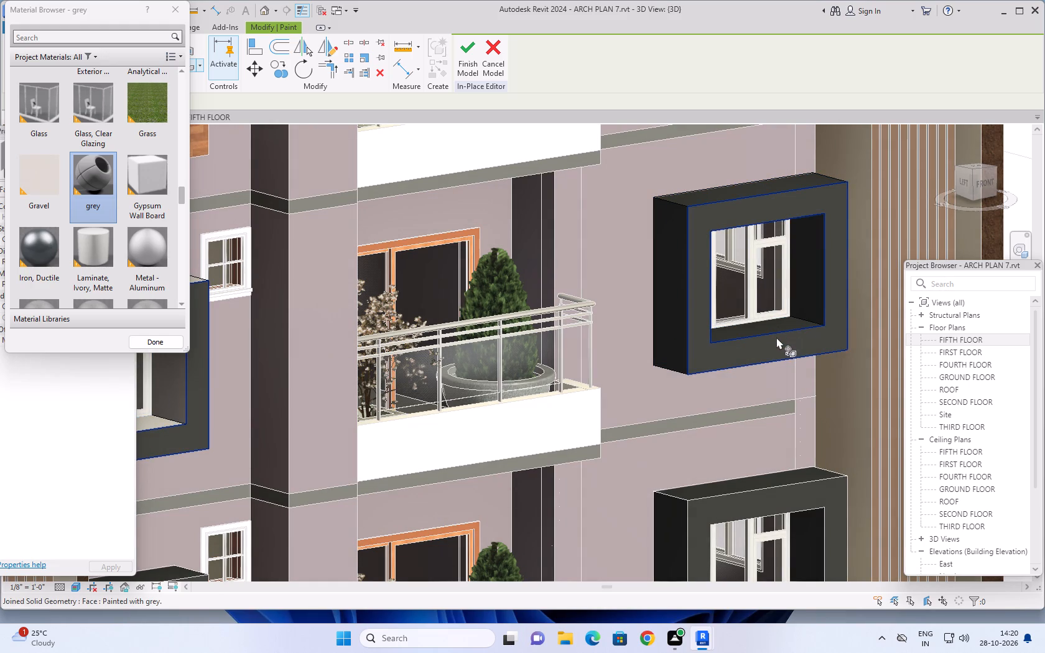
# Paint the inner left jamb of the right-hand window surround with the grey material.
pyautogui.keyDown('shift'); pyautogui.moveTo(770, 338); pyautogui.dragTo(690, 361, button='middle'); pyautogui.keyUp('shift')
pyautogui.scroll(-2, 689, 358)
pyautogui.moveTo(705, 354); pyautogui.dragTo(748, 307, button='middle')
pyautogui.keyDown('shift'); pyautogui.moveTo(752, 349); pyautogui.dragTo(718, 381, button='middle'); pyautogui.keyUp('shift')
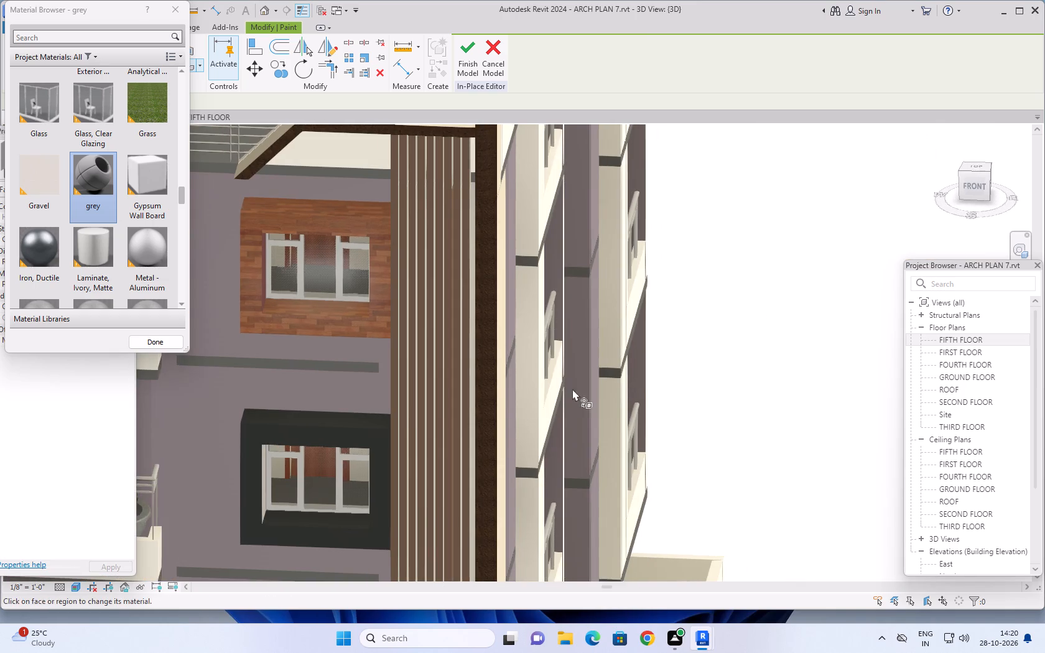
pyautogui.moveTo(325, 421); pyautogui.dragTo(458, 321, button='middle')
pyautogui.keyDown('shift'); pyautogui.moveTo(407, 381); pyautogui.dragTo(376, 372, button='middle'); pyautogui.keyUp('shift')
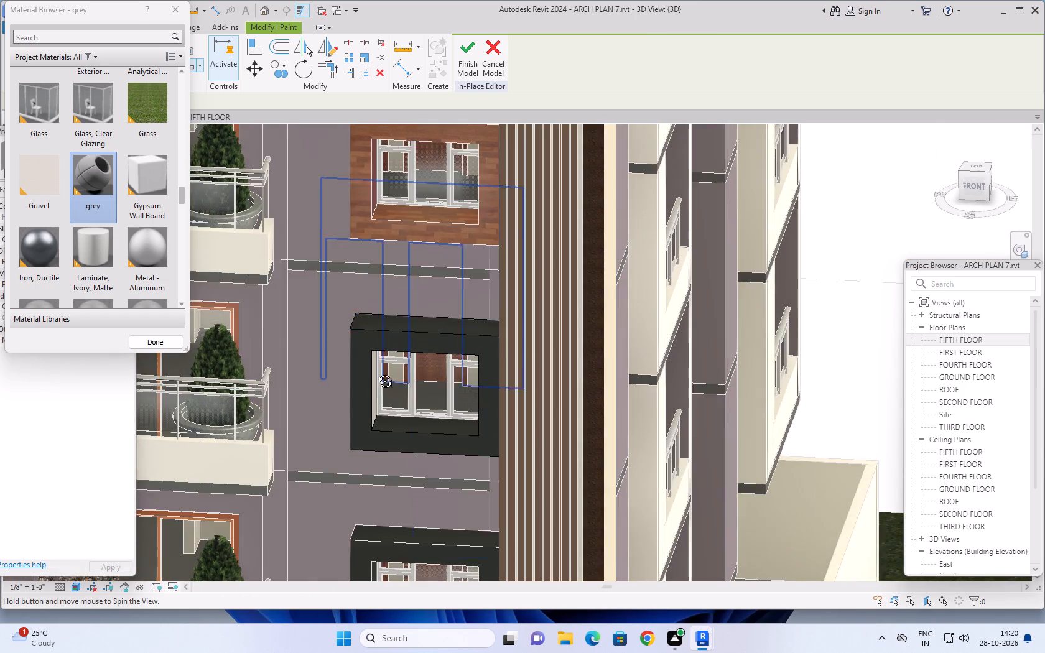
pyautogui.keyDown('shift'); pyautogui.moveTo(376, 372); pyautogui.dragTo(373, 361, button='middle'); pyautogui.keyUp('shift')
pyautogui.moveTo(218, 373); pyautogui.dragTo(421, 438, button='middle')
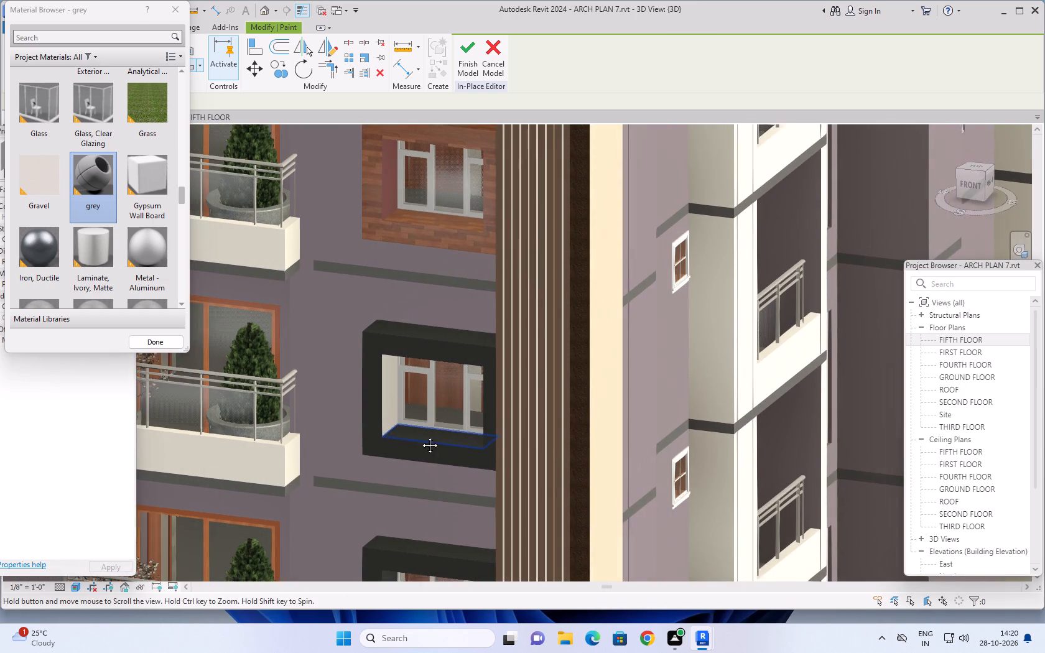
pyautogui.scroll(5, 388, 417)
pyautogui.click(403, 384)
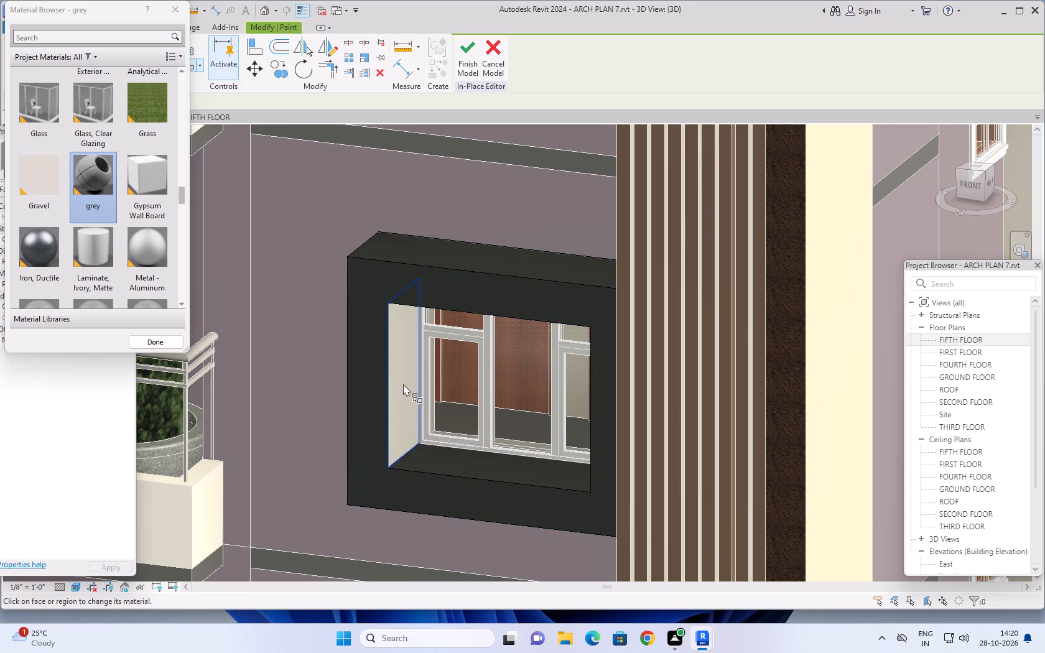
# Paint the top, inner right jamb and sill faces of the matching left-hand window surround grey.
pyautogui.scroll(-10, 389, 427)
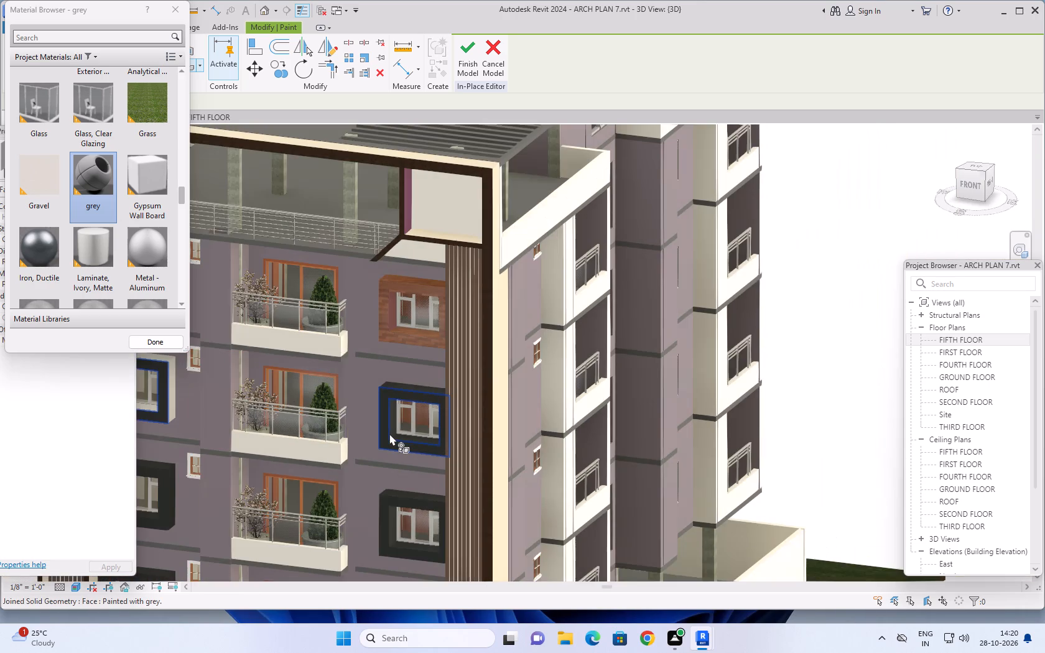
pyautogui.keyDown('shift'); pyautogui.moveTo(389, 433); pyautogui.dragTo(497, 443, button='middle'); pyautogui.keyUp('shift')
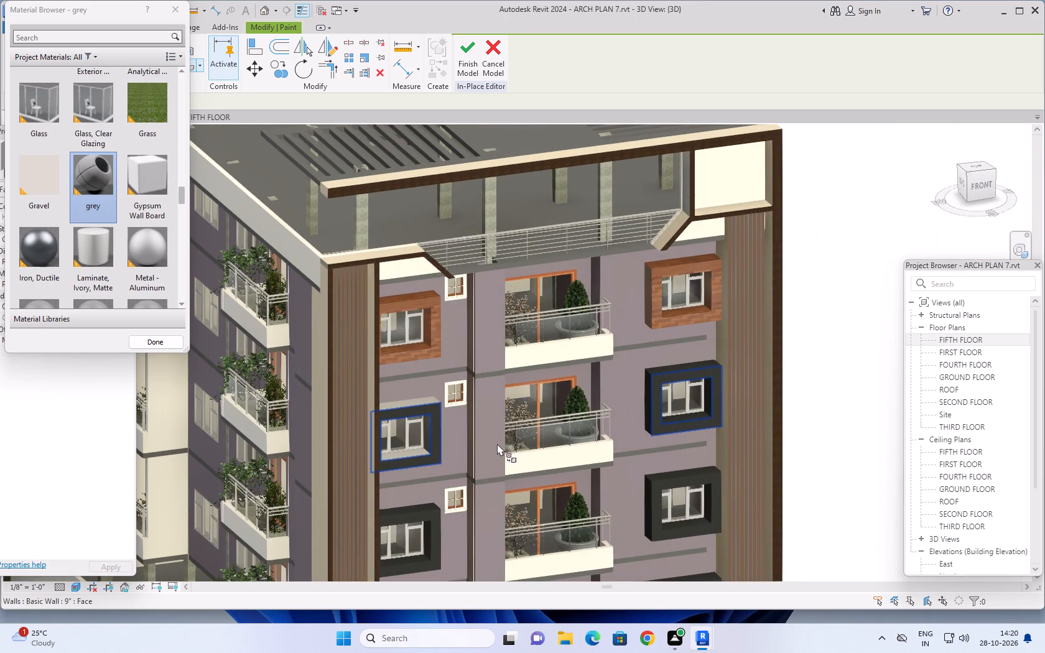
pyautogui.scroll(9, 379, 410)
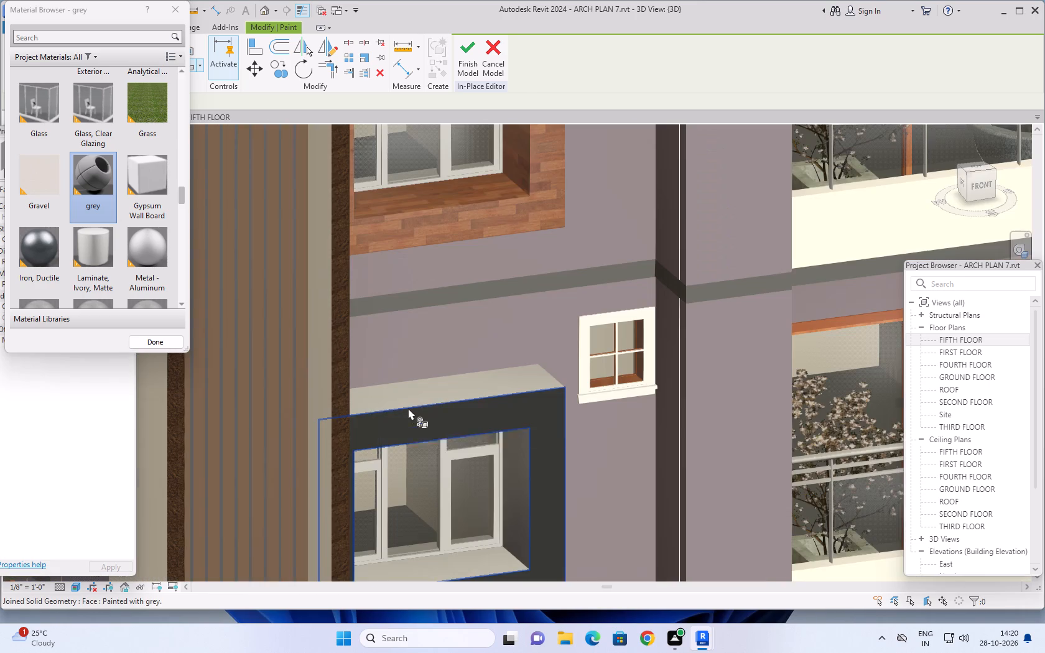
pyautogui.click(453, 390)
pyautogui.click(513, 459)
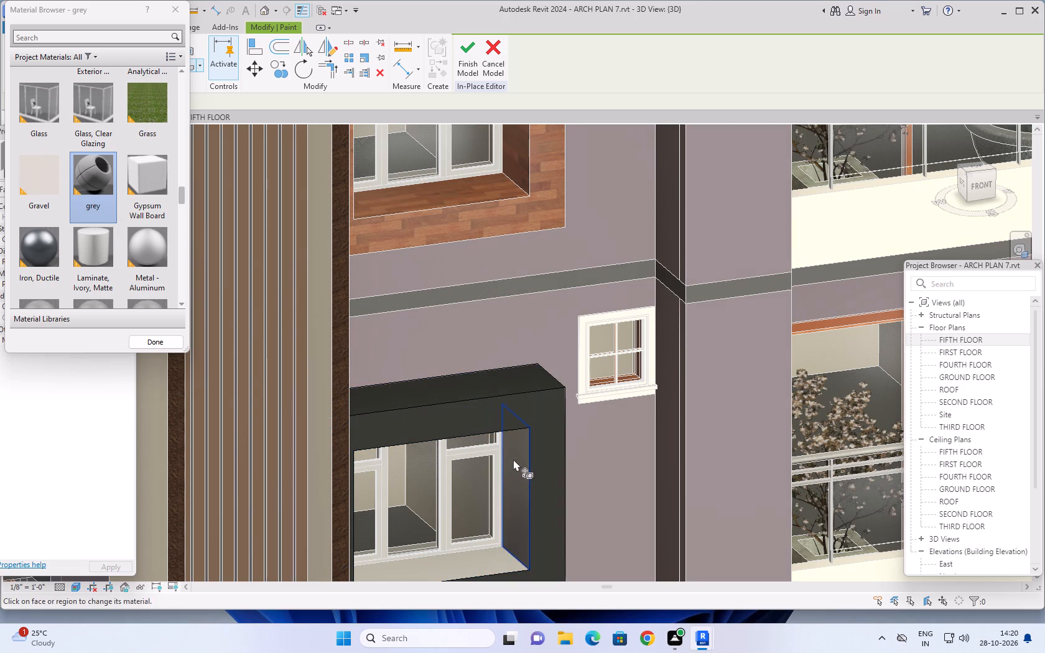
pyautogui.click(484, 565)
# Paint the left-hand surround's outer right side and inner left jamb grey, and finish the in-place model.
pyautogui.scroll(-3, 517, 516)
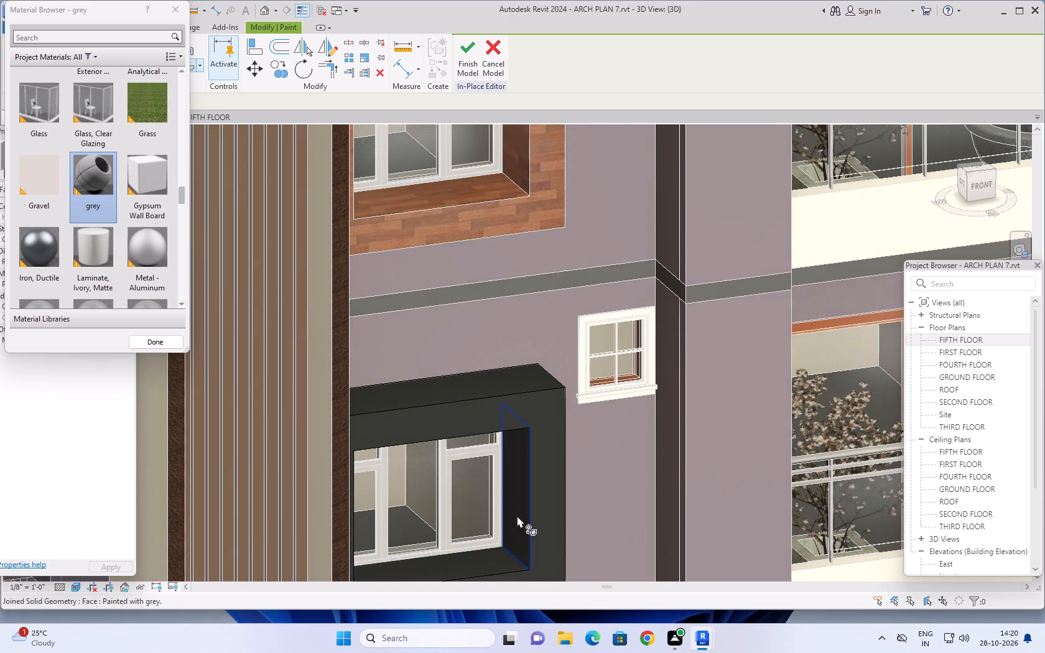
pyautogui.scroll(-3, 518, 507)
pyautogui.moveTo(521, 508); pyautogui.dragTo(419, 473, button='middle')
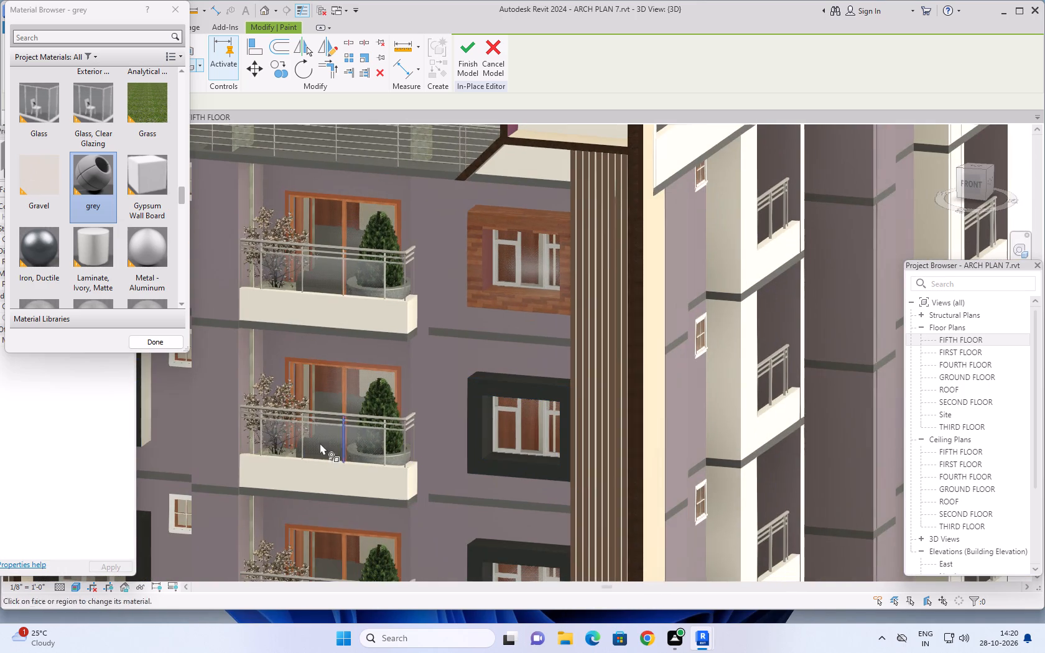
pyautogui.moveTo(250, 417); pyautogui.dragTo(471, 461, button='middle')
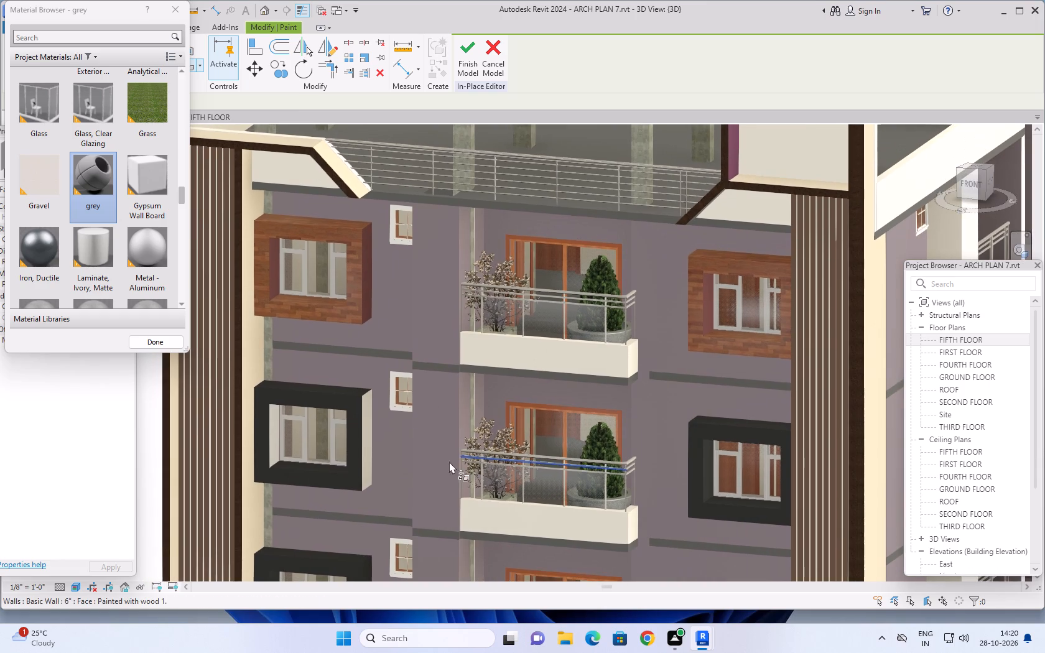
pyautogui.scroll(4, 373, 456)
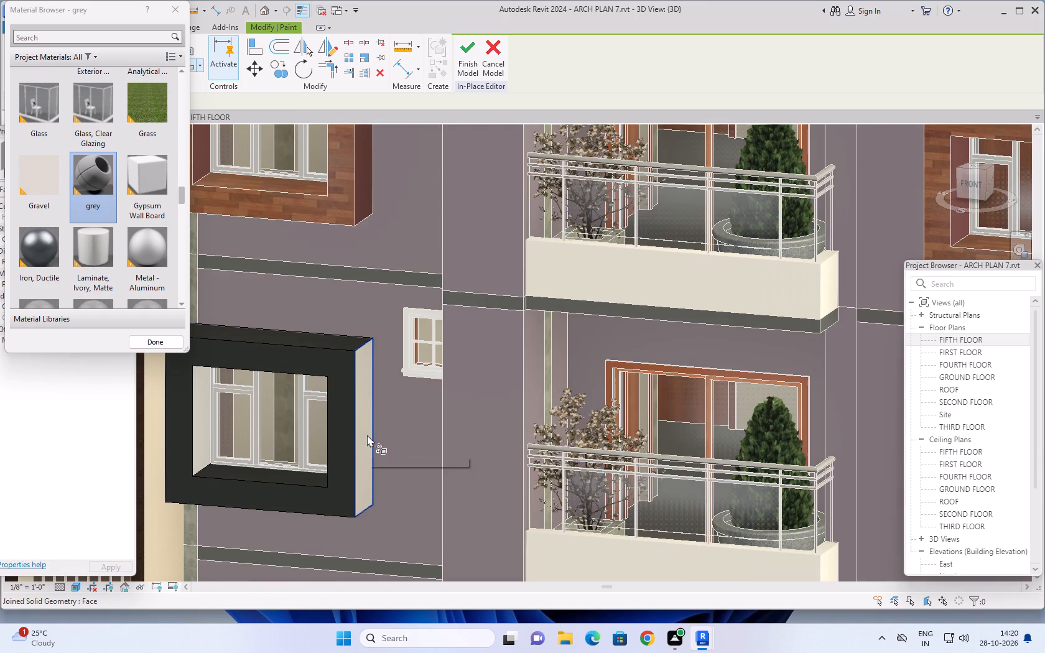
pyautogui.click(367, 435)
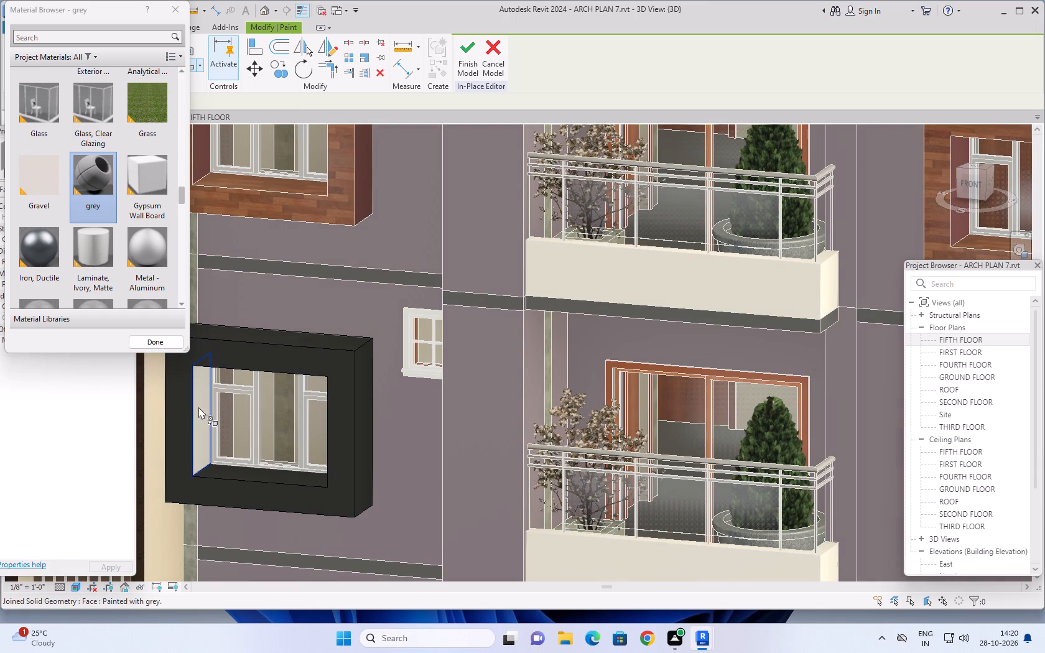
pyautogui.click(201, 409)
pyautogui.scroll(-5, 343, 465)
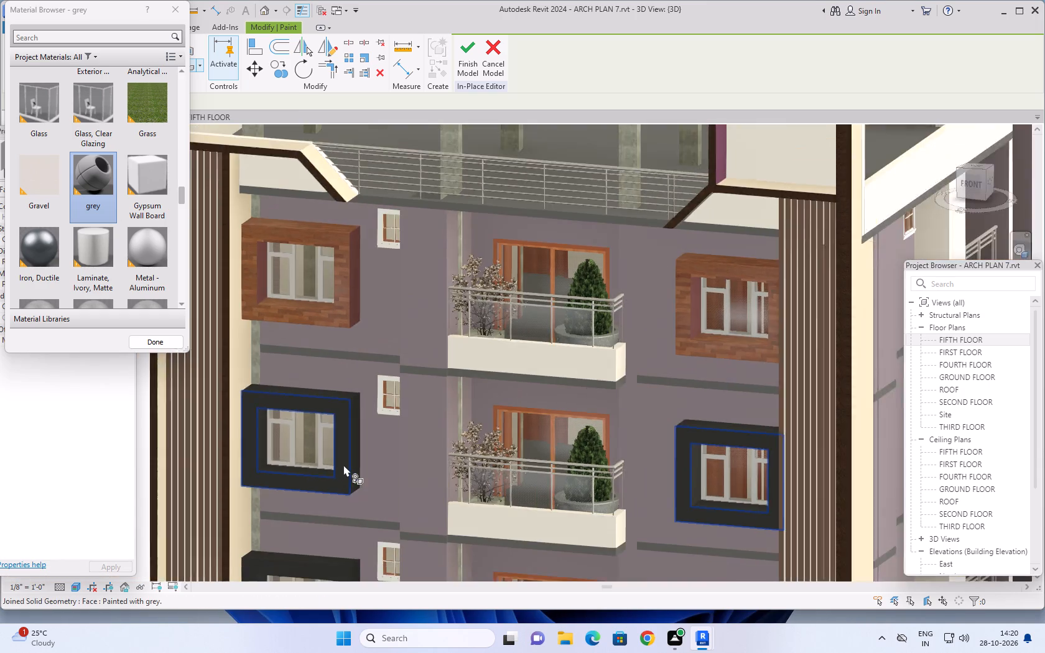
pyautogui.scroll(-3, 343, 465)
pyautogui.keyDown('shift'); pyautogui.moveTo(343, 465); pyautogui.dragTo(430, 465, button='middle'); pyautogui.keyUp('shift')
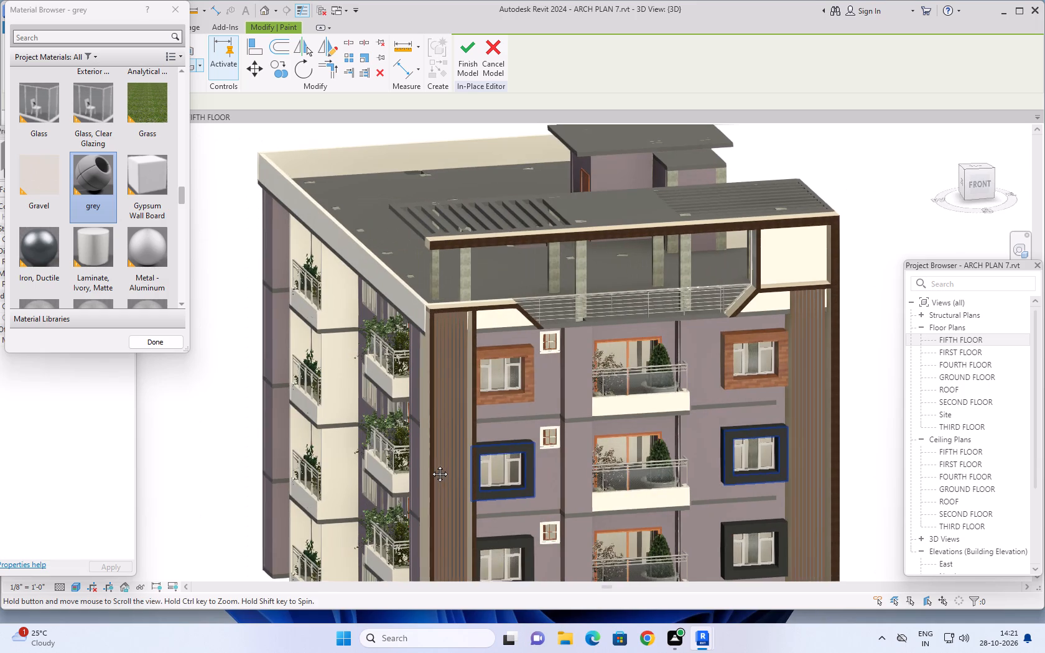
pyautogui.keyDown('shift'); pyautogui.moveTo(430, 465); pyautogui.dragTo(434, 465, button='middle'); pyautogui.keyUp('shift')
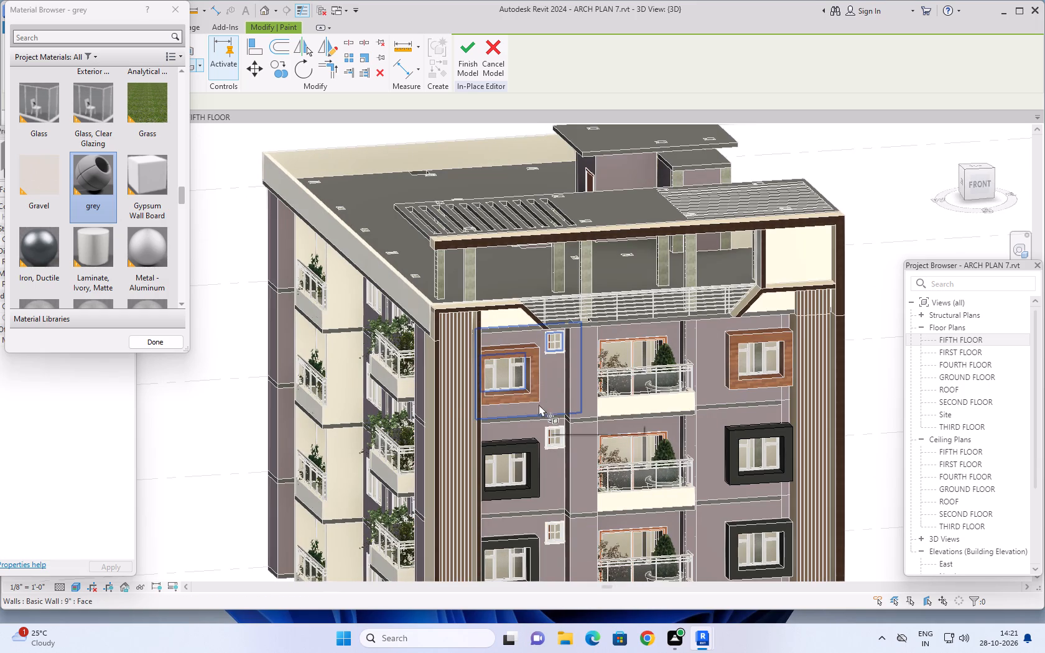
pyautogui.click(465, 63)
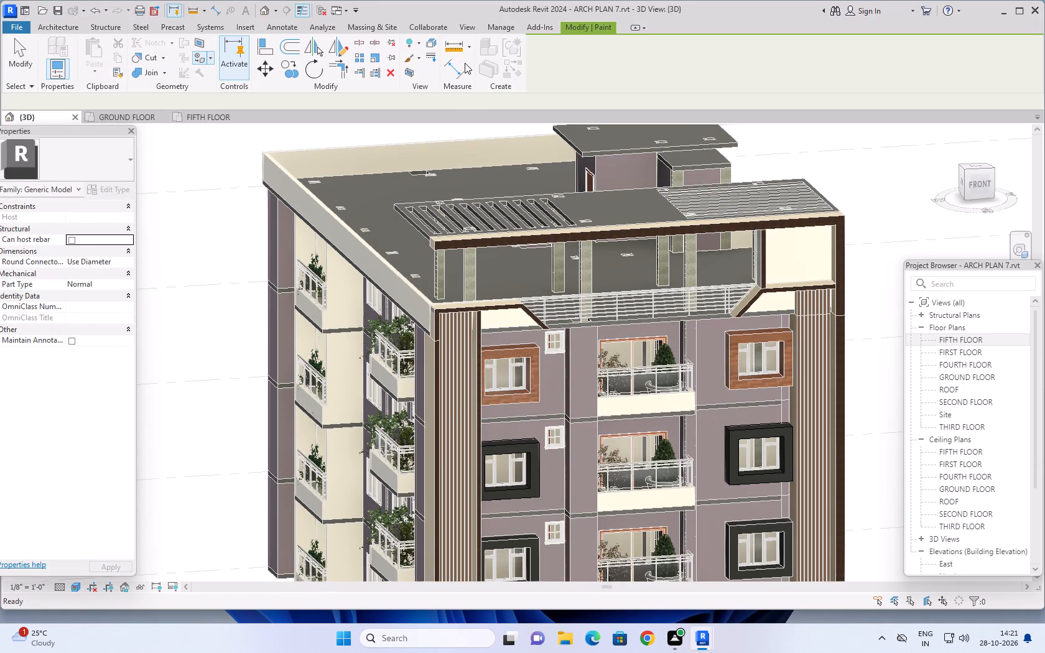
# Edit the top-row wood window surrounds in place and paint their front faces with the grey material.
pyautogui.click(745, 338)
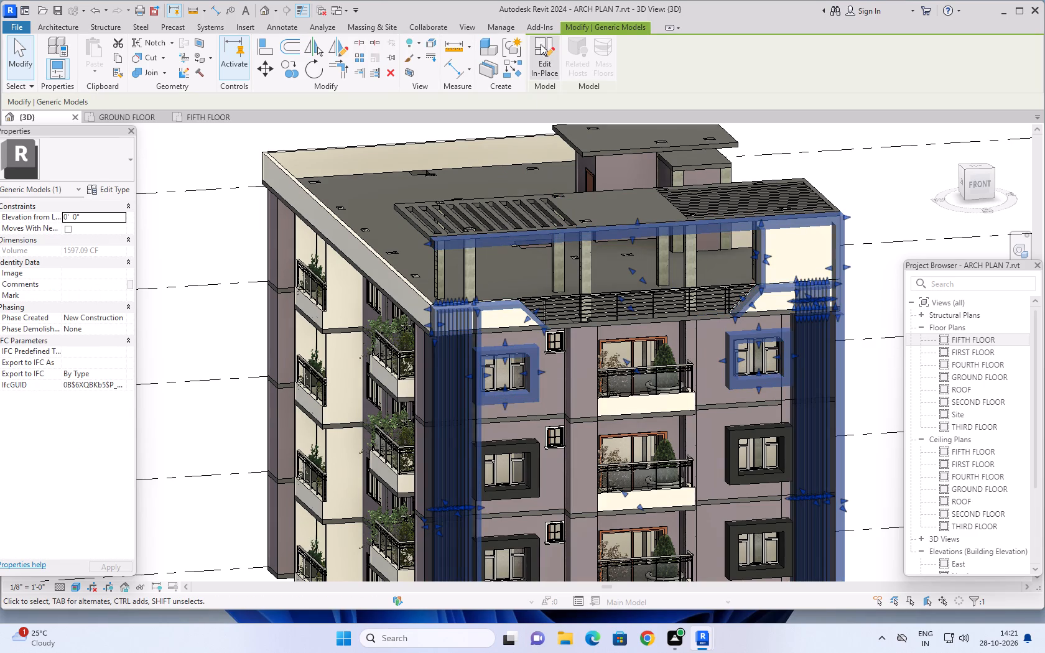
pyautogui.click(542, 47)
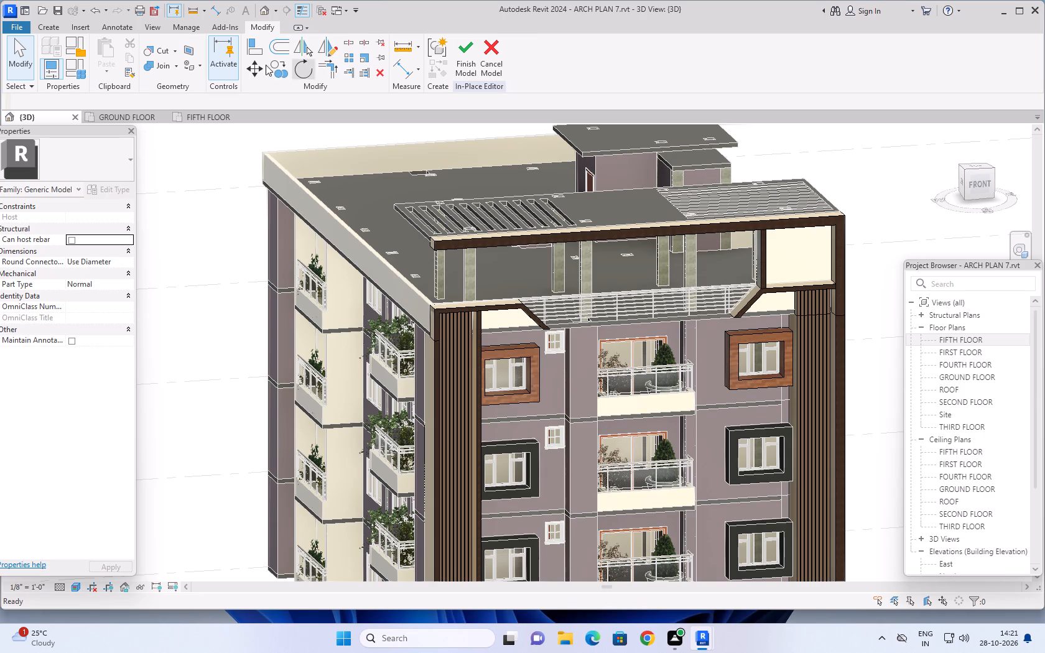
pyautogui.click(192, 63)
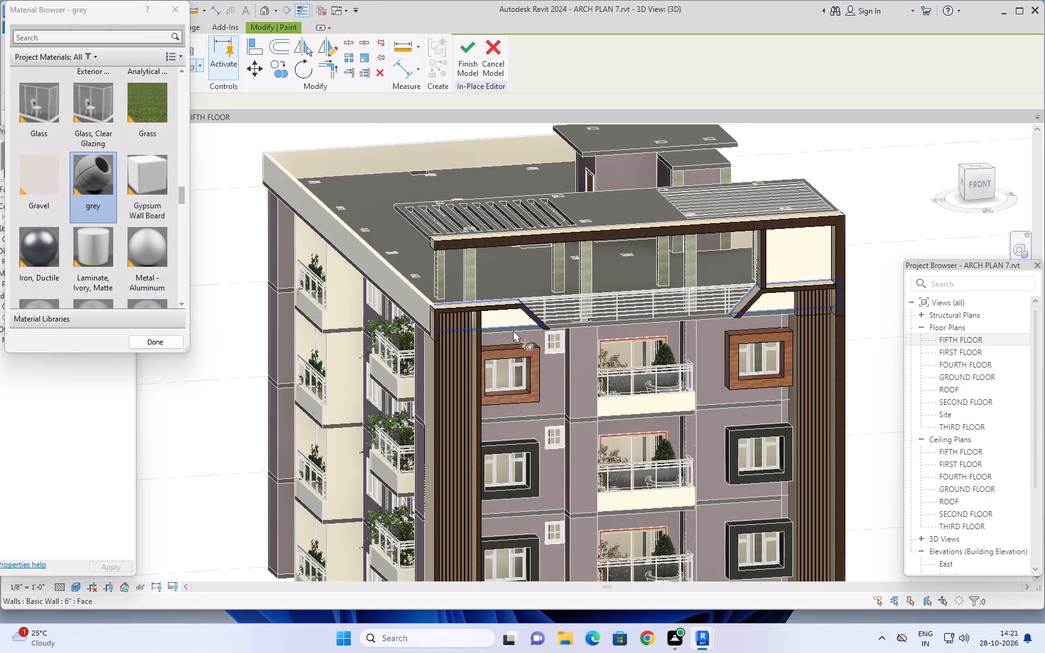
pyautogui.scroll(5, 535, 382)
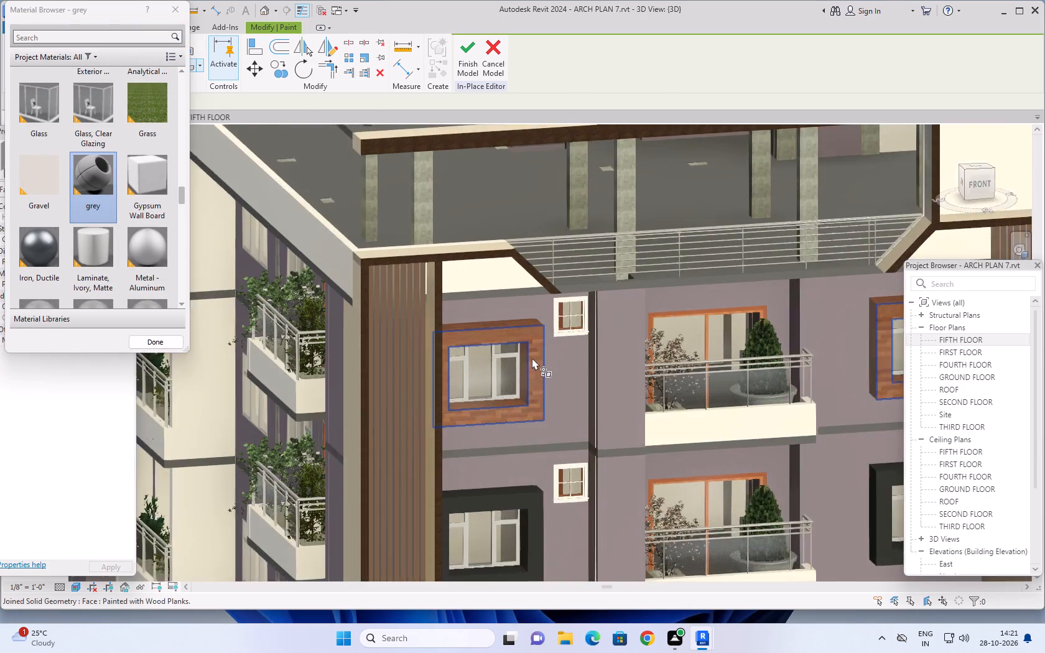
pyautogui.click(534, 350)
# Paint the right-hand top-row surround's inner right jamb, sill, outer left side and top faces grey.
pyautogui.scroll(-4, 534, 359)
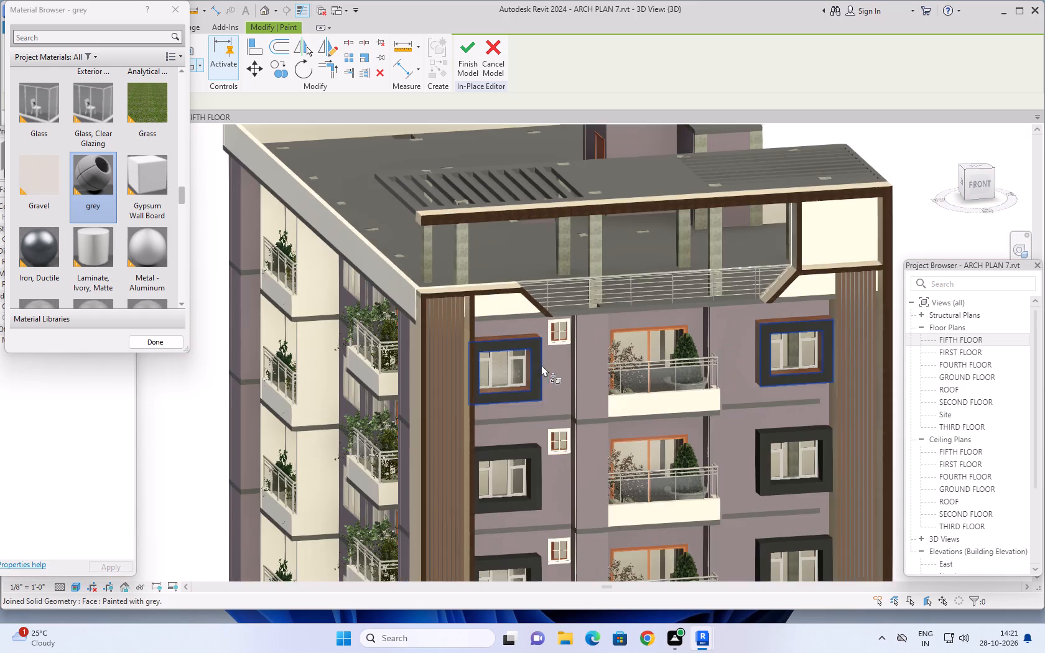
pyautogui.scroll(-3, 546, 366)
pyautogui.scroll(5, 681, 362)
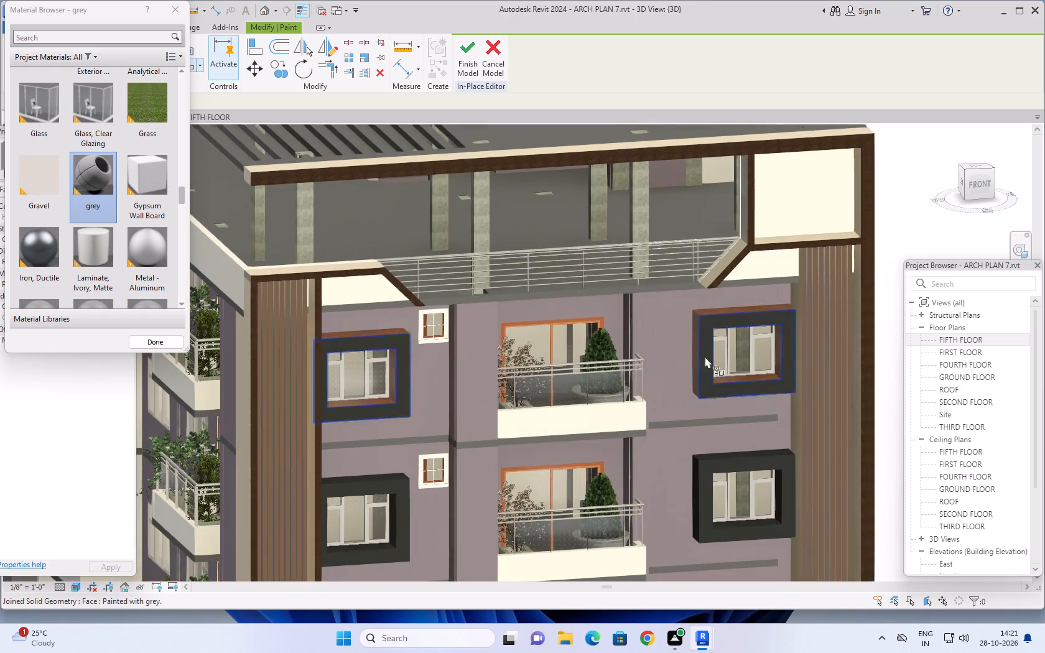
pyautogui.scroll(1, 719, 347)
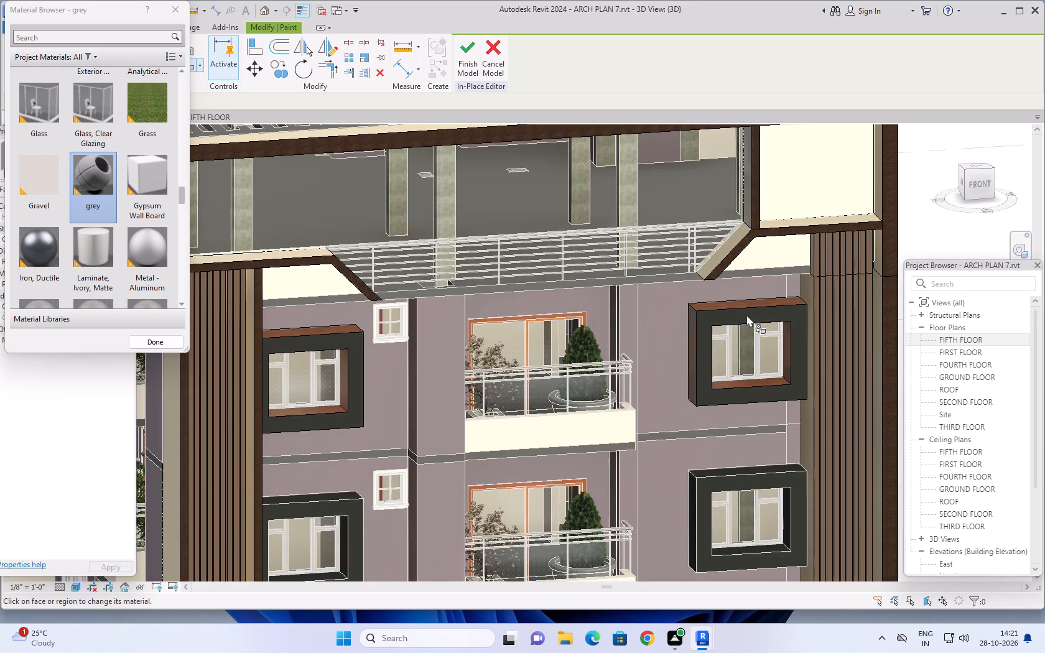
pyautogui.moveTo(746, 315); pyautogui.dragTo(688, 323, button='middle')
pyautogui.keyDown('shift'); pyautogui.moveTo(688, 323); pyautogui.dragTo(689, 325, button='middle'); pyautogui.keyUp('shift')
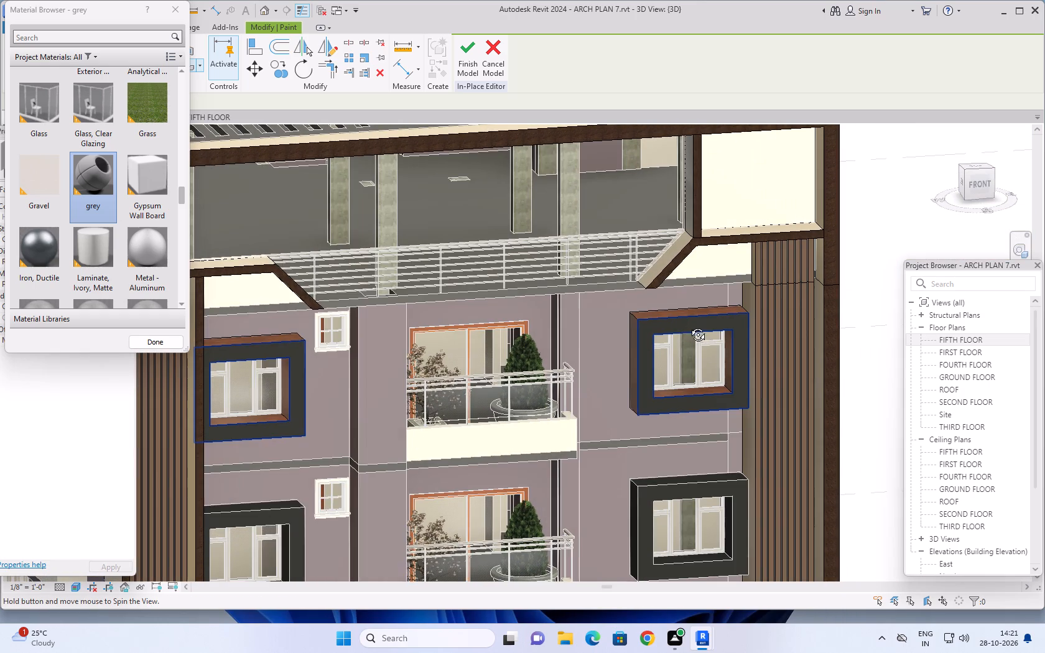
pyautogui.keyDown('shift'); pyautogui.moveTo(689, 325); pyautogui.dragTo(650, 338, button='middle'); pyautogui.keyUp('shift')
pyautogui.scroll(4, 723, 360)
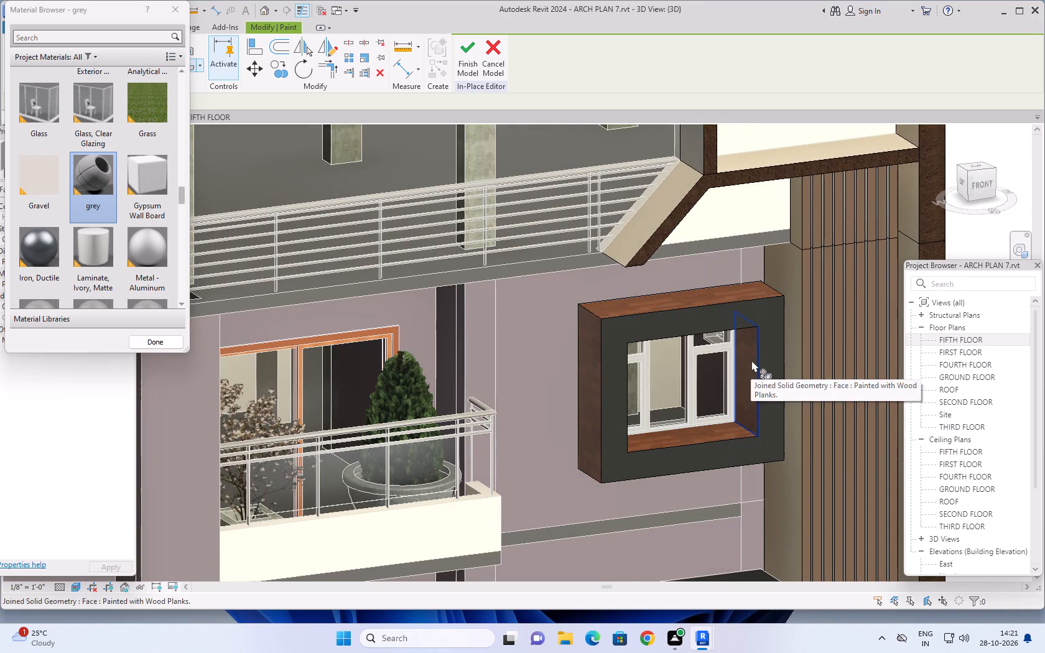
pyautogui.click(751, 360)
pyautogui.click(708, 432)
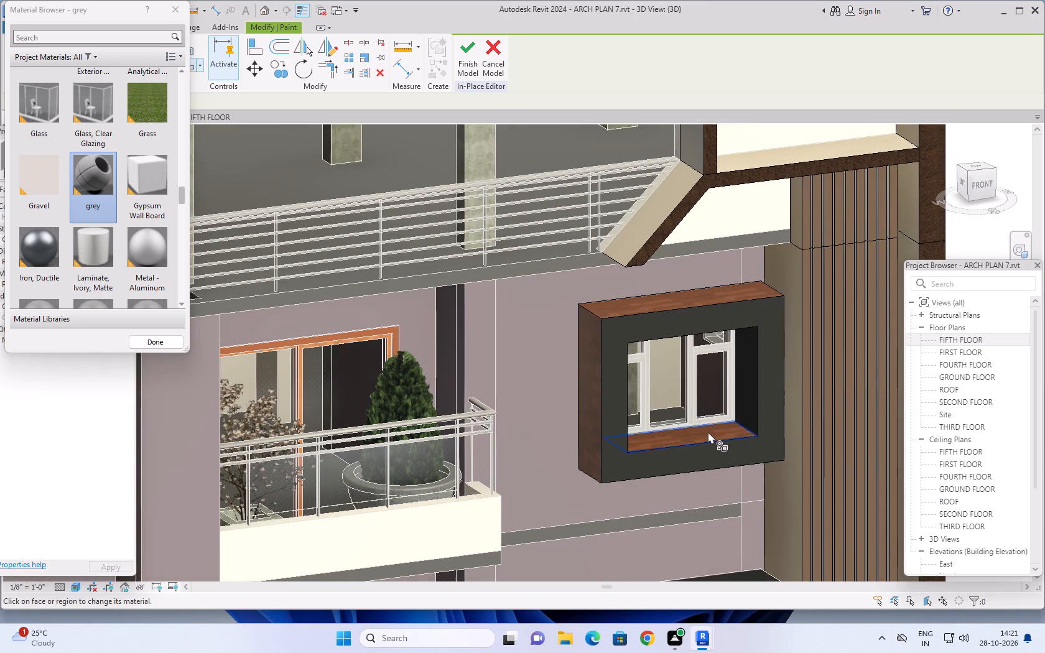
pyautogui.click(592, 421)
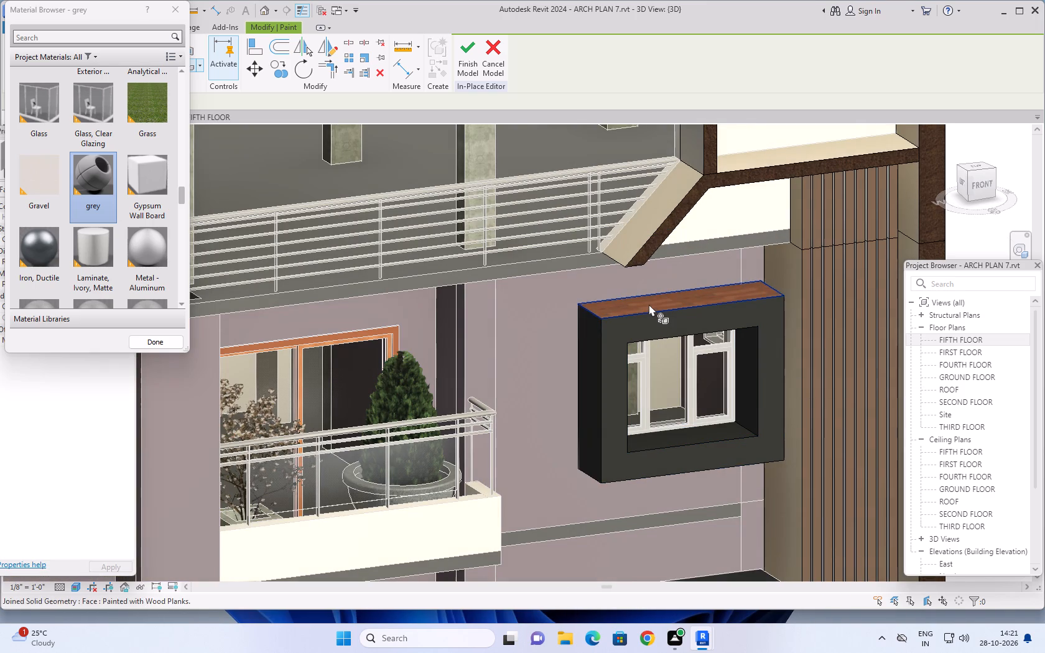
pyautogui.click(649, 304)
# Paint the inner right jamb, sill and top faces of the left-hand top-row window surround grey.
pyautogui.scroll(-5, 633, 396)
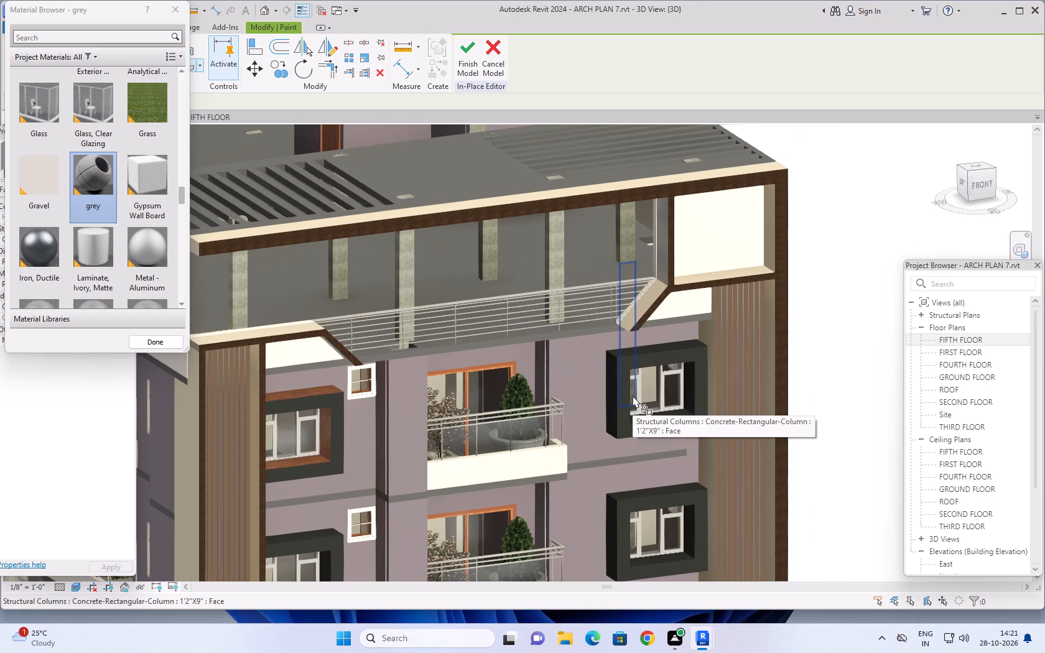
pyautogui.scroll(5, 313, 420)
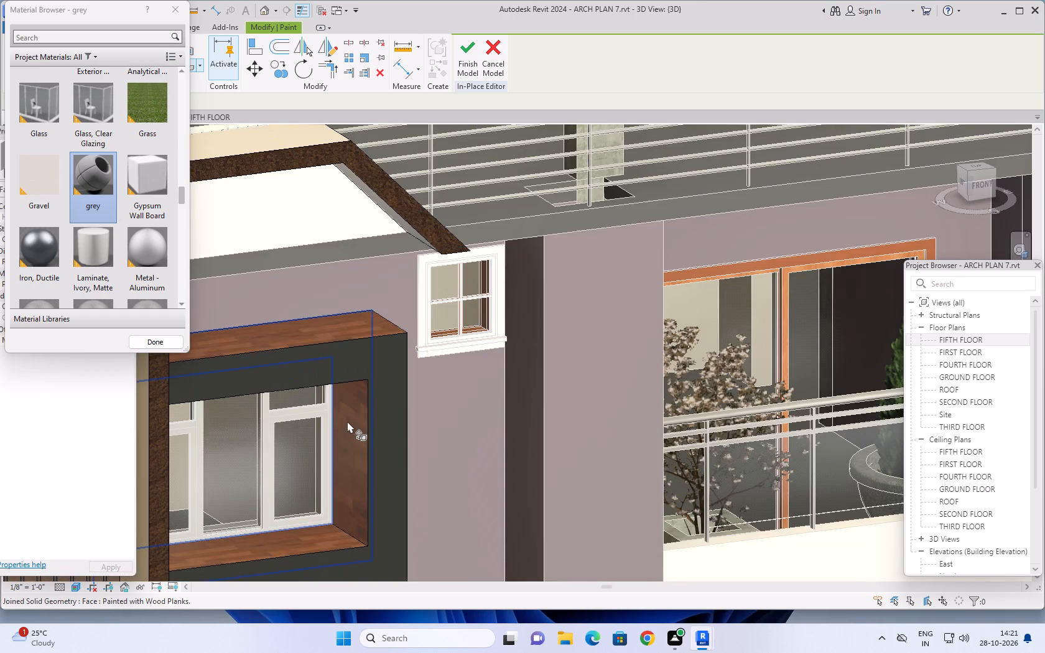
pyautogui.click(350, 421)
pyautogui.click(309, 535)
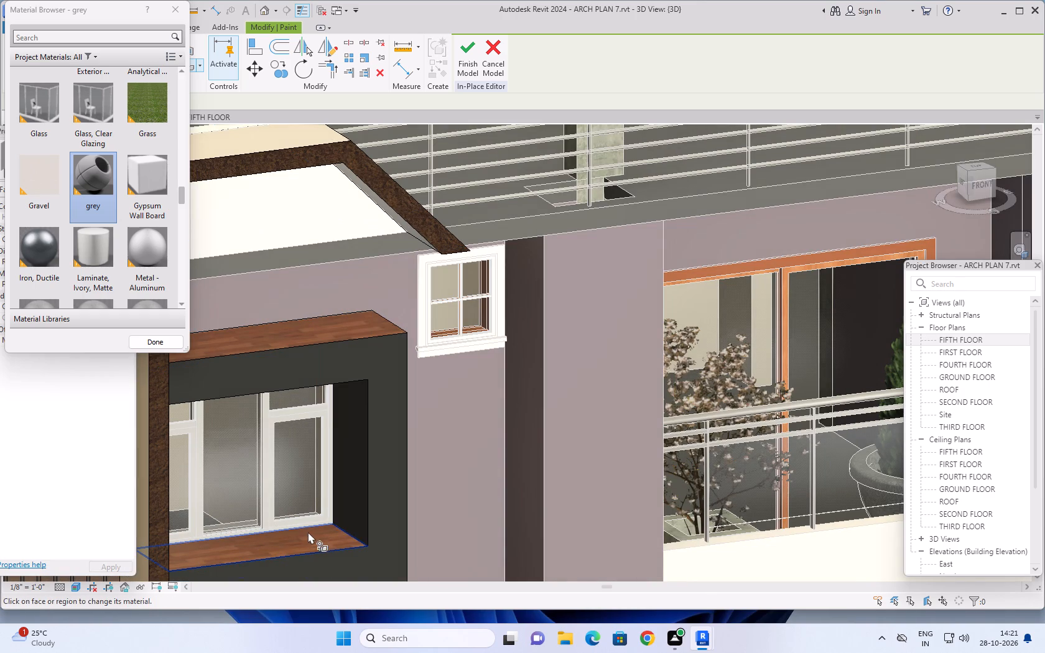
pyautogui.click(310, 336)
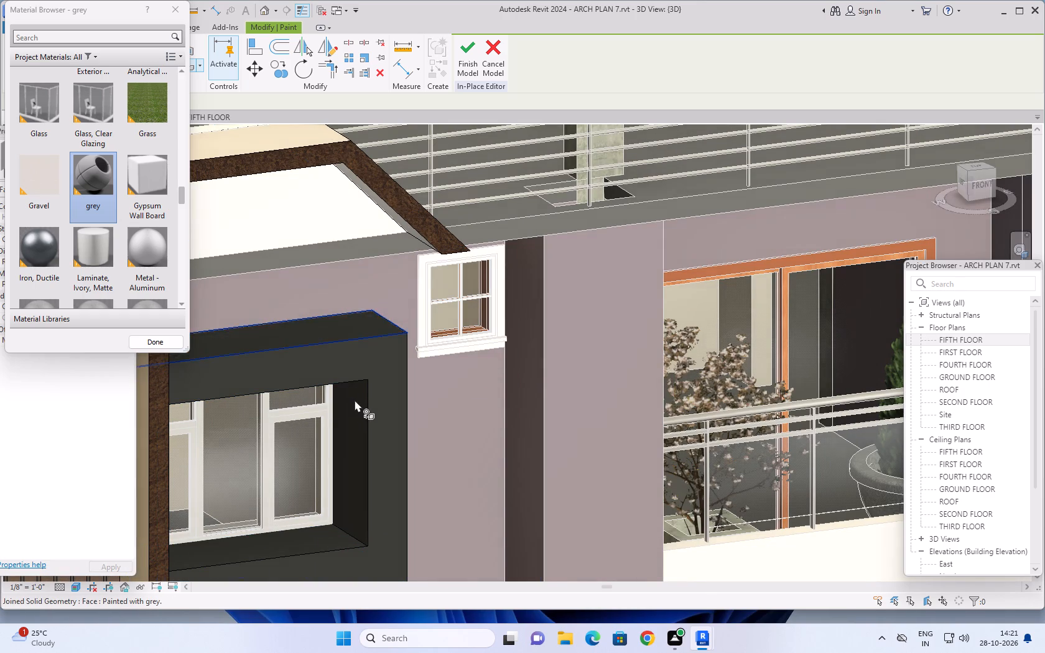
# Paint the left-hand top-row surround's outer right side and inner left jamb grey.
pyautogui.scroll(-8, 355, 400)
pyautogui.moveTo(355, 411); pyautogui.dragTo(422, 391, button='middle')
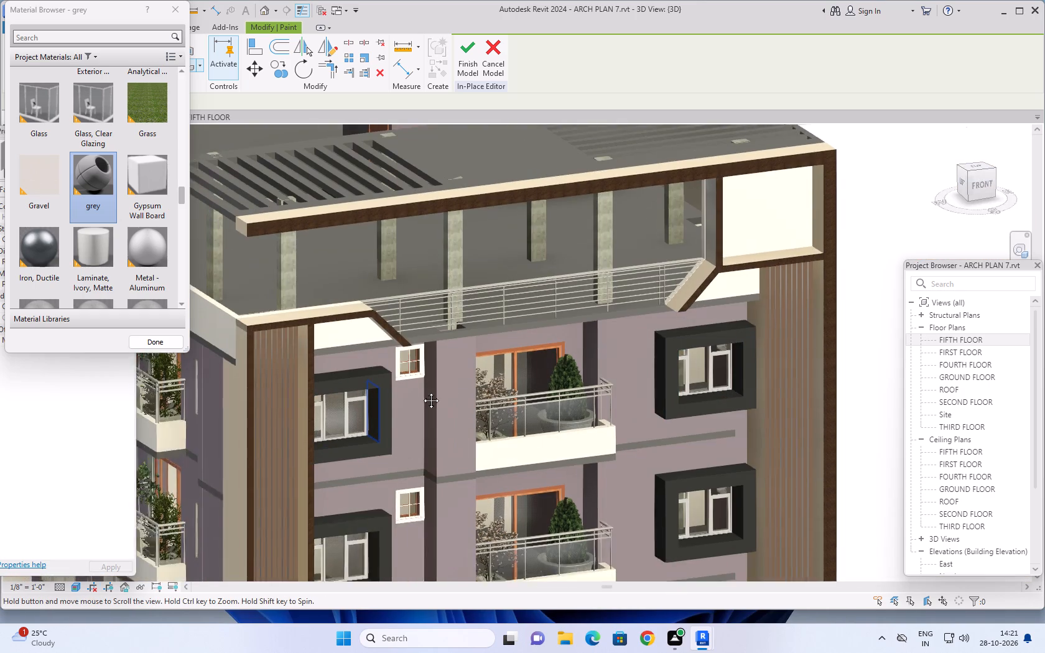
pyautogui.moveTo(422, 391); pyautogui.dragTo(495, 381, button='middle')
pyautogui.keyDown('shift'); pyautogui.moveTo(498, 394); pyautogui.dragTo(437, 419, button='middle'); pyautogui.keyUp('shift')
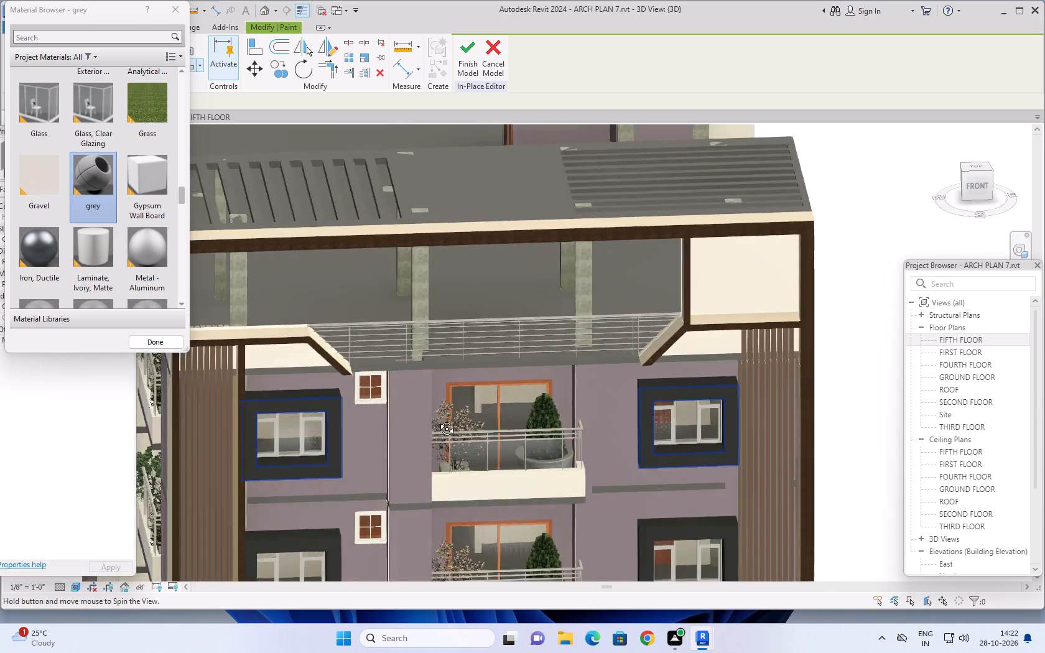
pyautogui.keyDown('shift'); pyautogui.moveTo(437, 419); pyautogui.dragTo(413, 421, button='middle'); pyautogui.keyUp('shift')
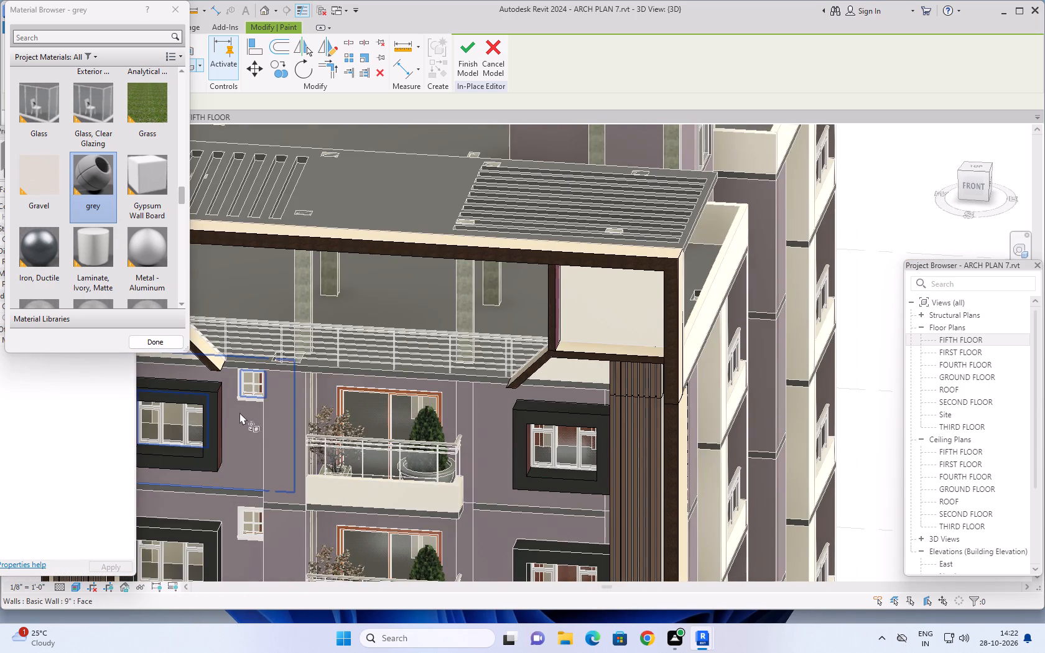
pyautogui.scroll(5, 226, 411)
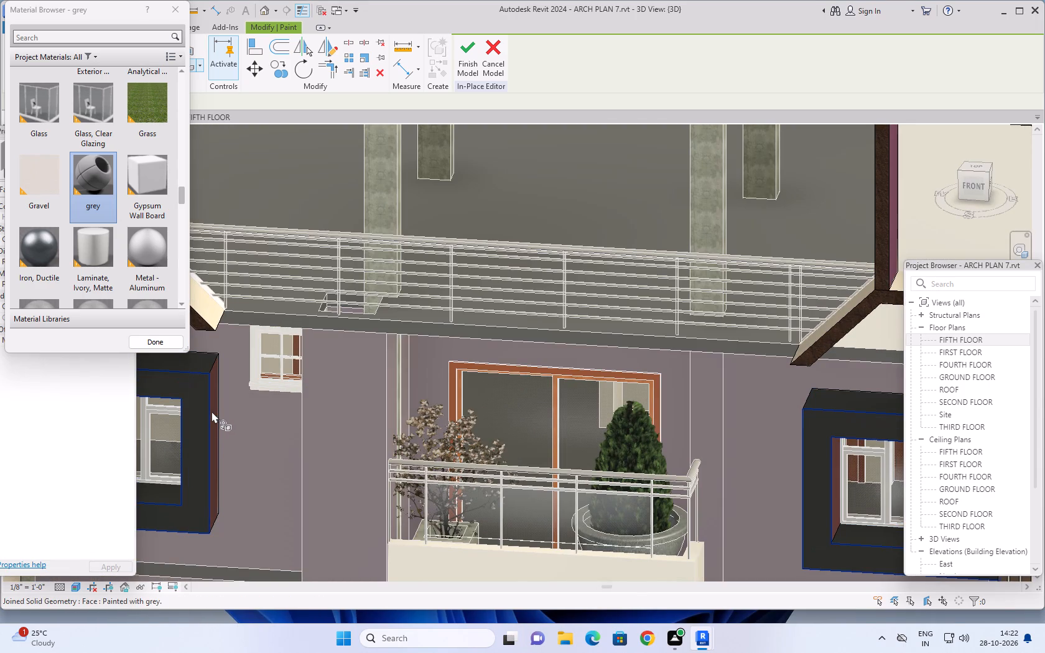
pyautogui.scroll(5, 211, 412)
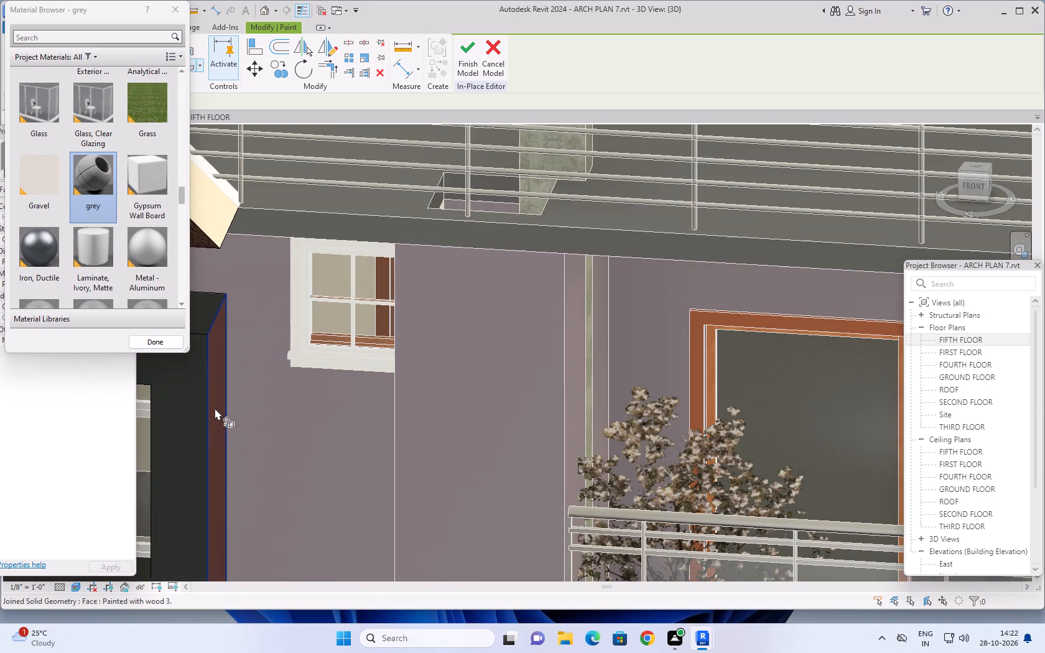
pyautogui.click(215, 408)
pyautogui.scroll(-7, 215, 408)
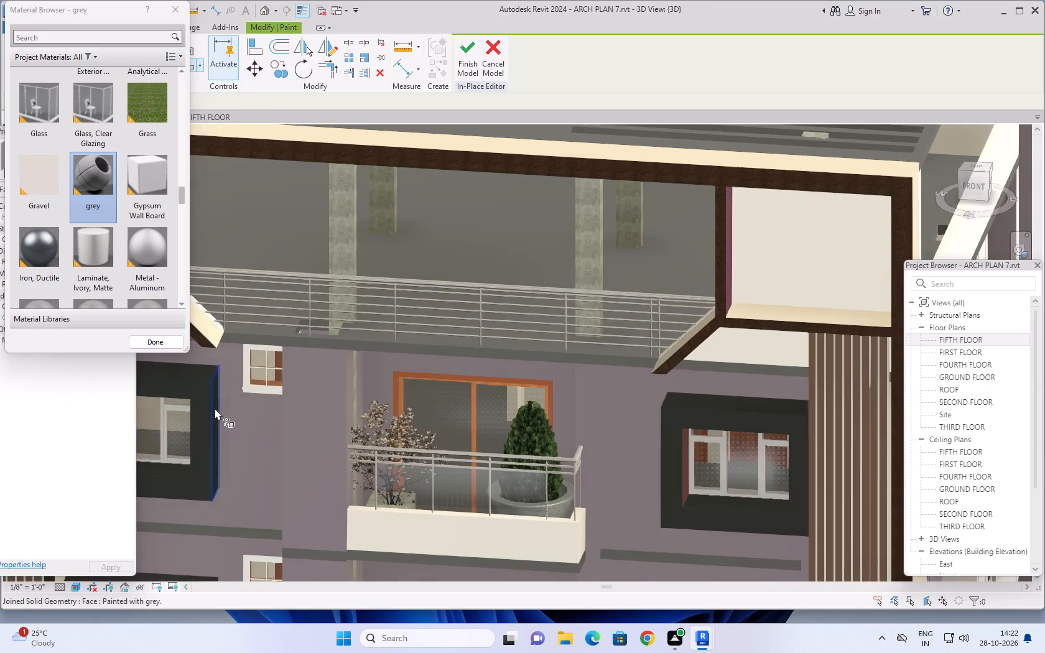
pyautogui.scroll(-4, 215, 408)
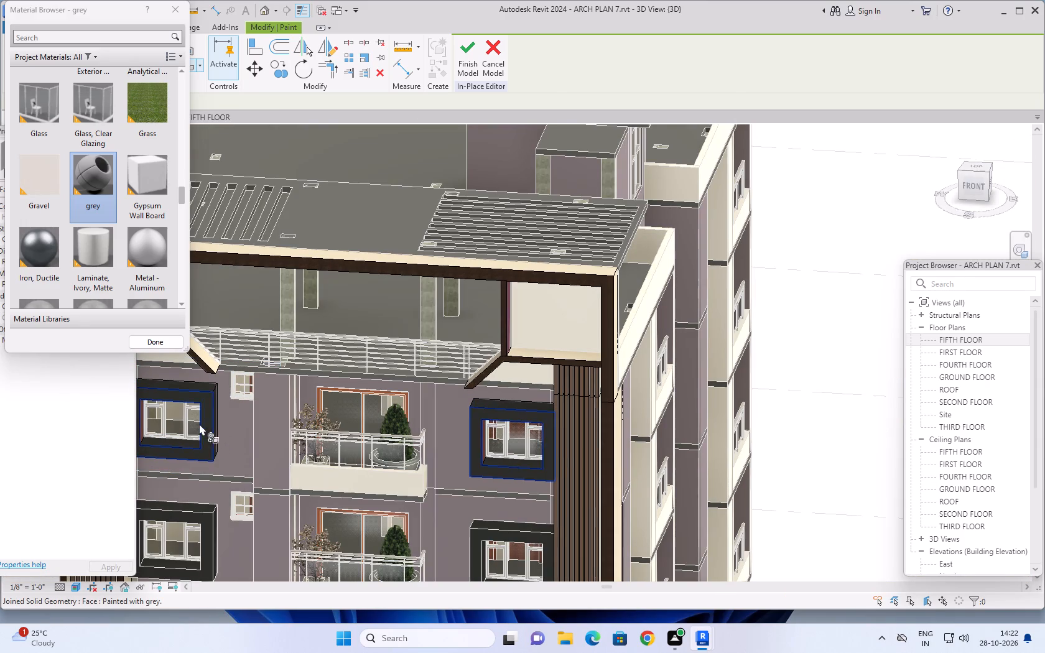
pyautogui.moveTo(202, 422); pyautogui.dragTo(360, 443, button='middle')
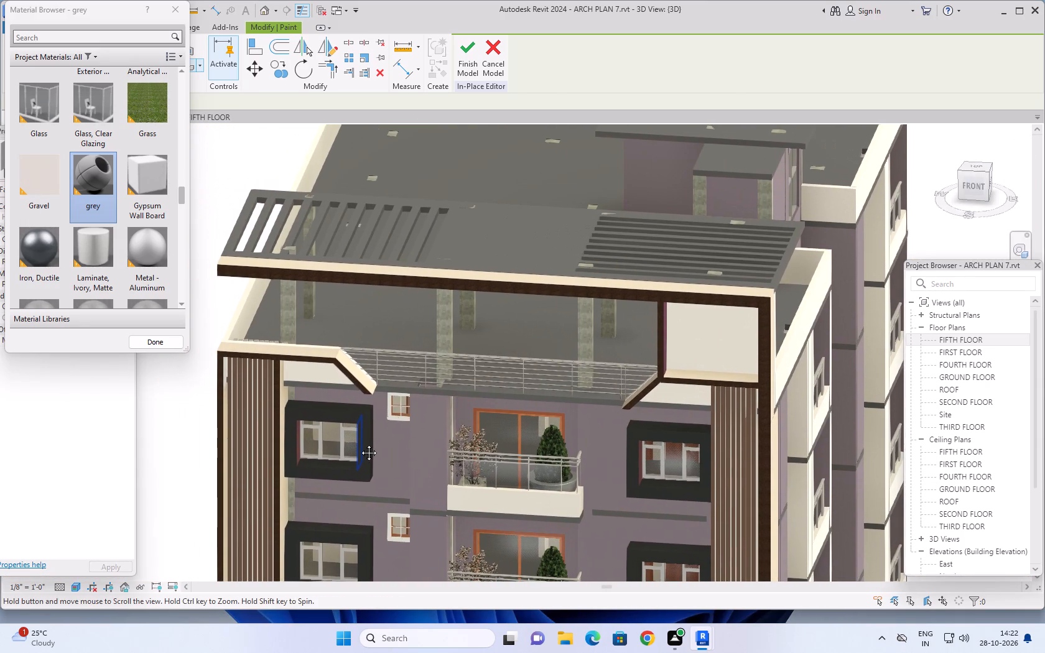
pyautogui.moveTo(360, 443); pyautogui.dragTo(361, 448, button='middle')
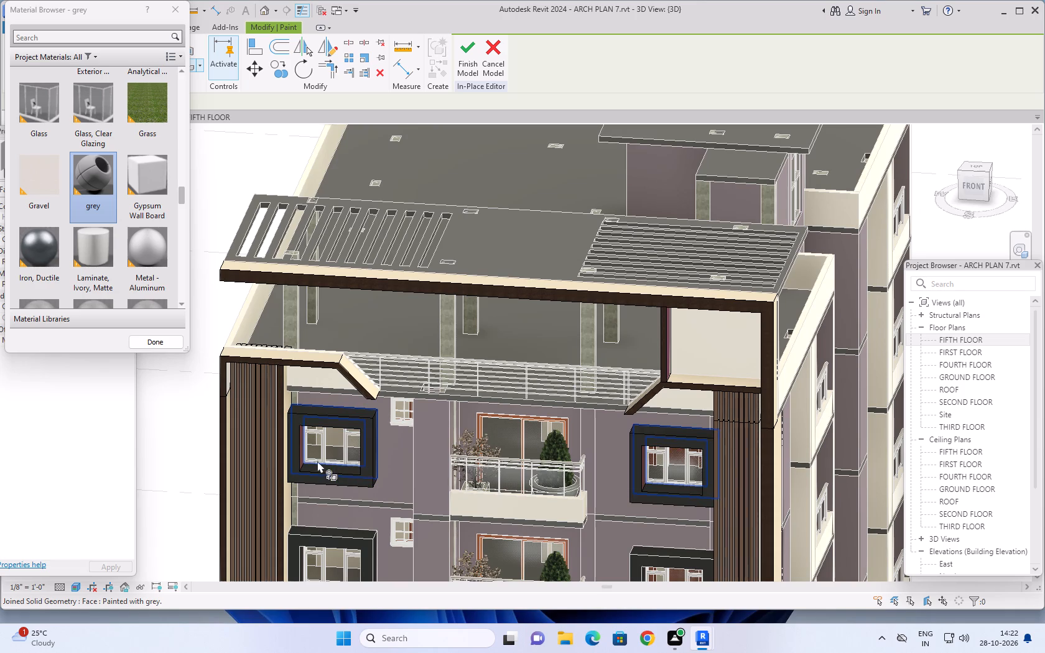
pyautogui.scroll(10, 294, 438)
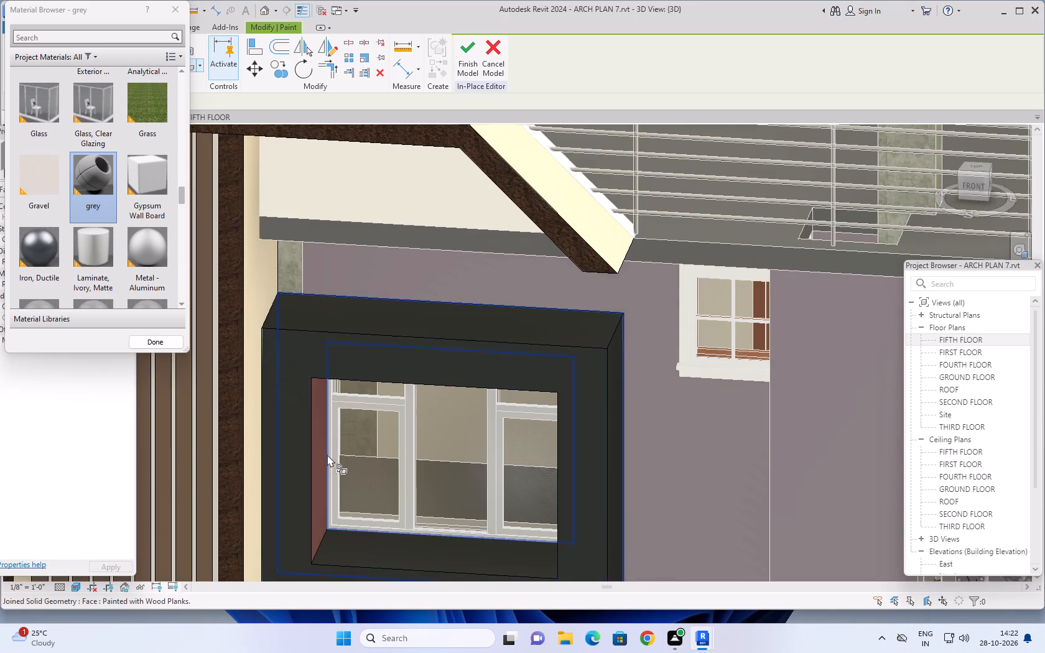
pyautogui.click(319, 451)
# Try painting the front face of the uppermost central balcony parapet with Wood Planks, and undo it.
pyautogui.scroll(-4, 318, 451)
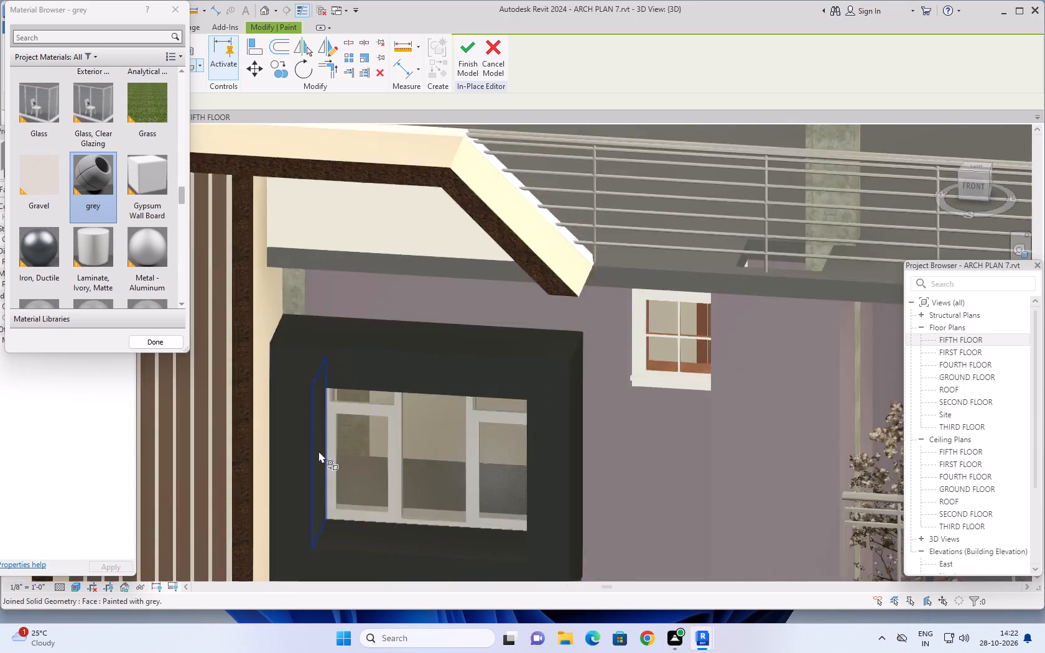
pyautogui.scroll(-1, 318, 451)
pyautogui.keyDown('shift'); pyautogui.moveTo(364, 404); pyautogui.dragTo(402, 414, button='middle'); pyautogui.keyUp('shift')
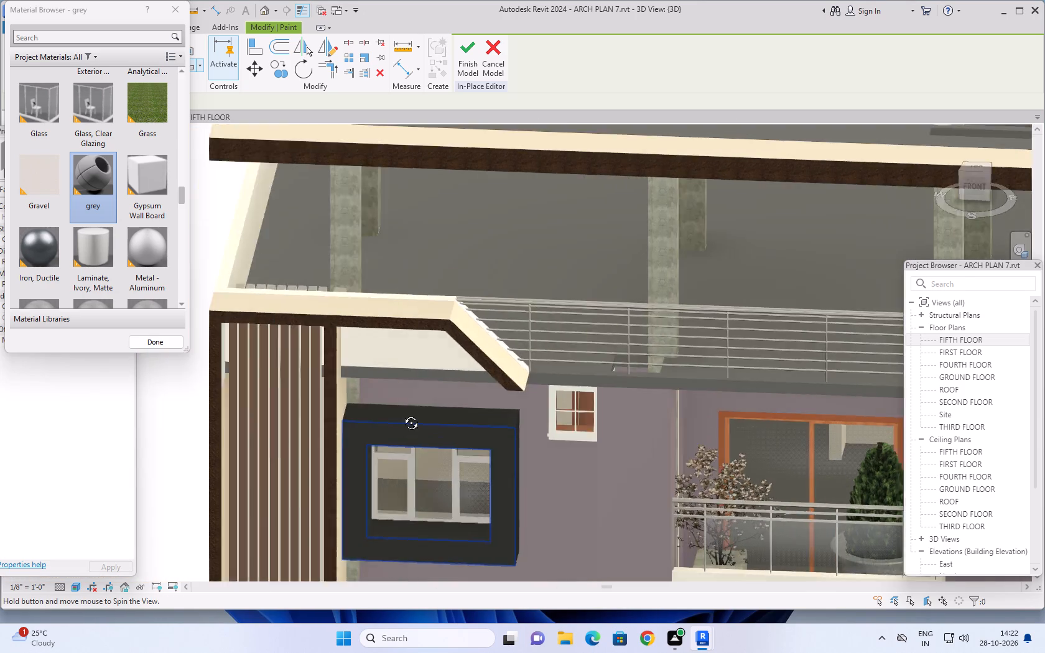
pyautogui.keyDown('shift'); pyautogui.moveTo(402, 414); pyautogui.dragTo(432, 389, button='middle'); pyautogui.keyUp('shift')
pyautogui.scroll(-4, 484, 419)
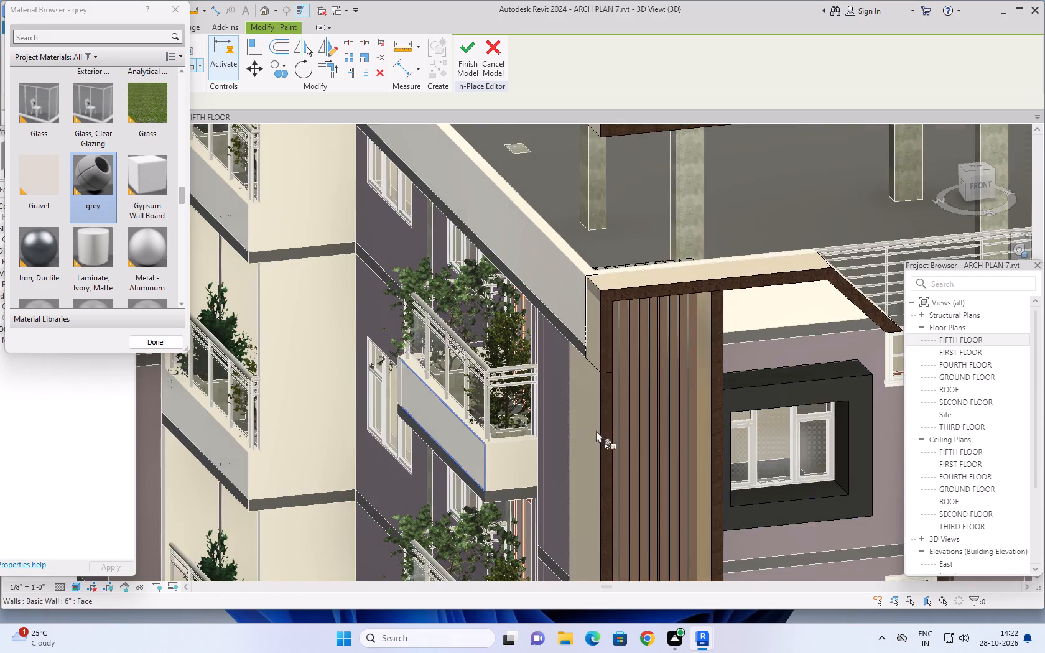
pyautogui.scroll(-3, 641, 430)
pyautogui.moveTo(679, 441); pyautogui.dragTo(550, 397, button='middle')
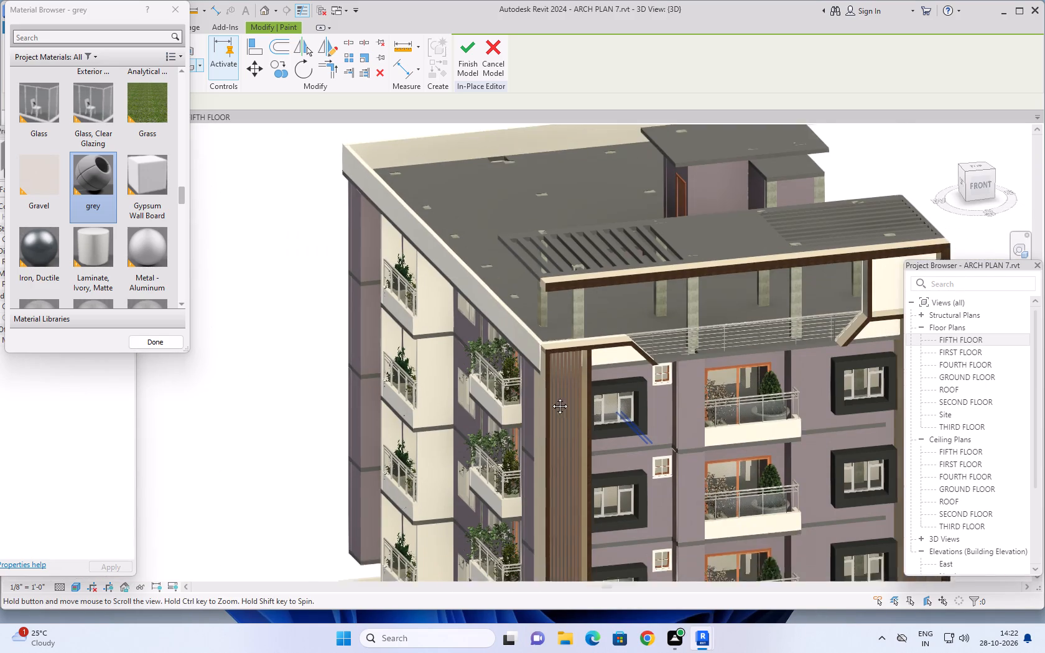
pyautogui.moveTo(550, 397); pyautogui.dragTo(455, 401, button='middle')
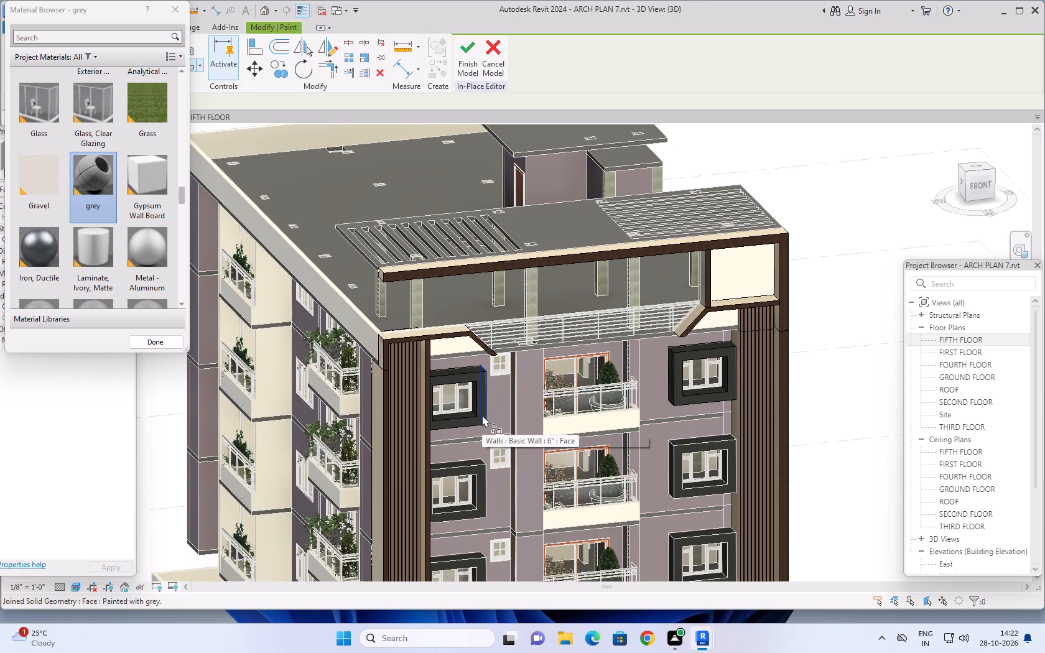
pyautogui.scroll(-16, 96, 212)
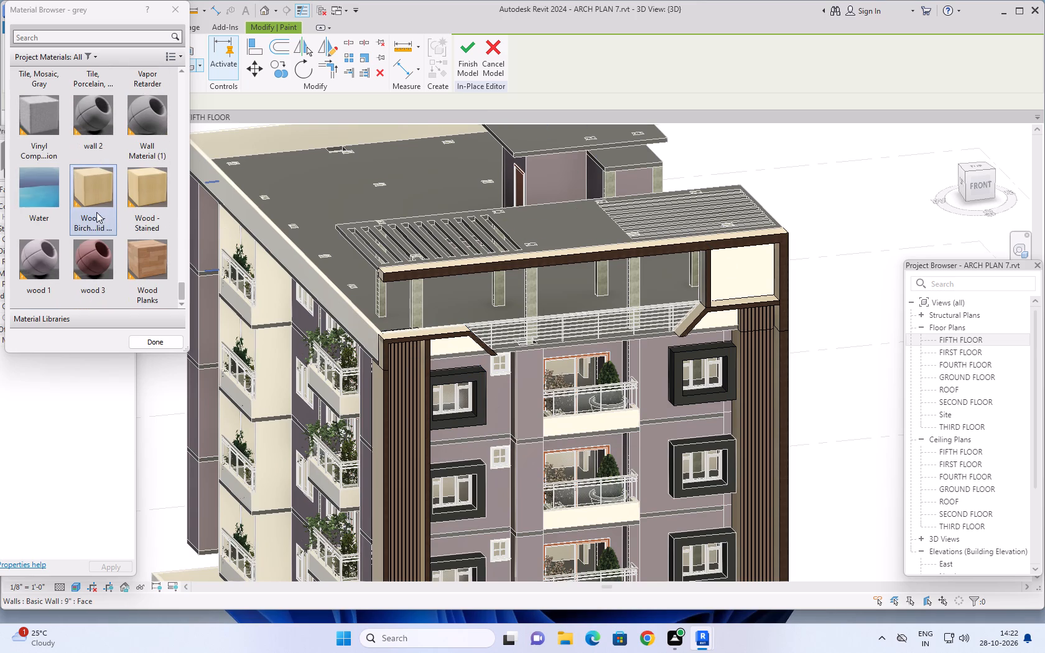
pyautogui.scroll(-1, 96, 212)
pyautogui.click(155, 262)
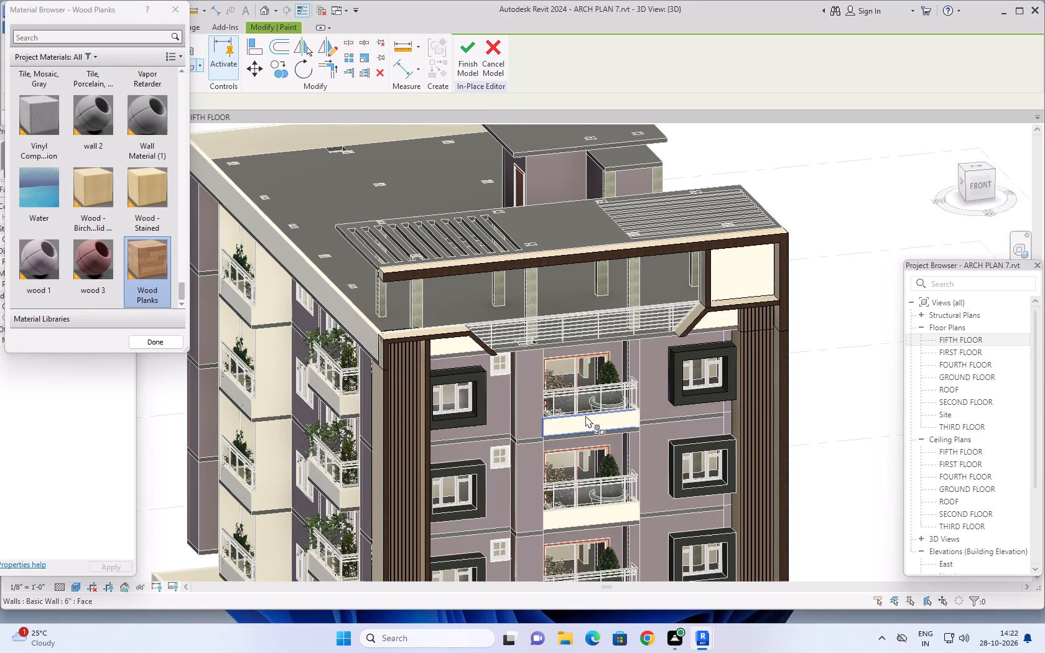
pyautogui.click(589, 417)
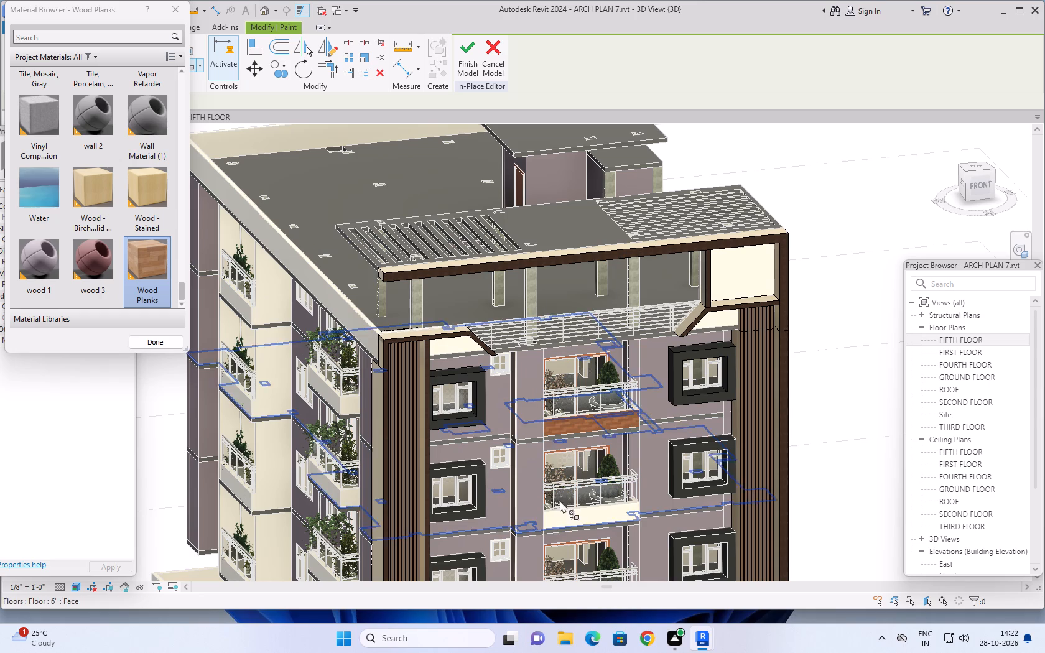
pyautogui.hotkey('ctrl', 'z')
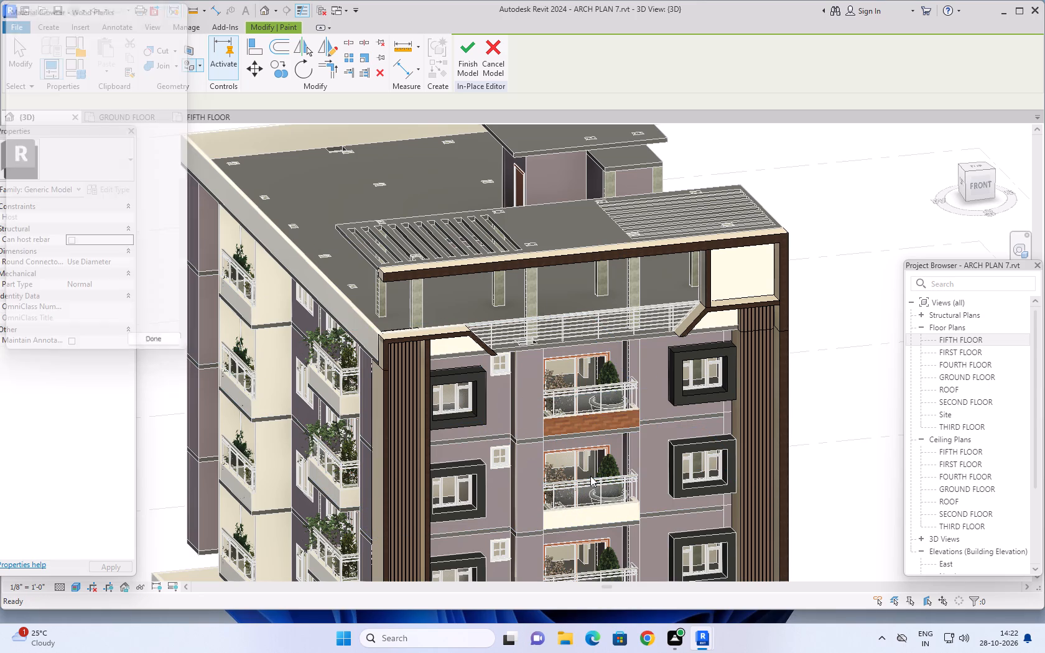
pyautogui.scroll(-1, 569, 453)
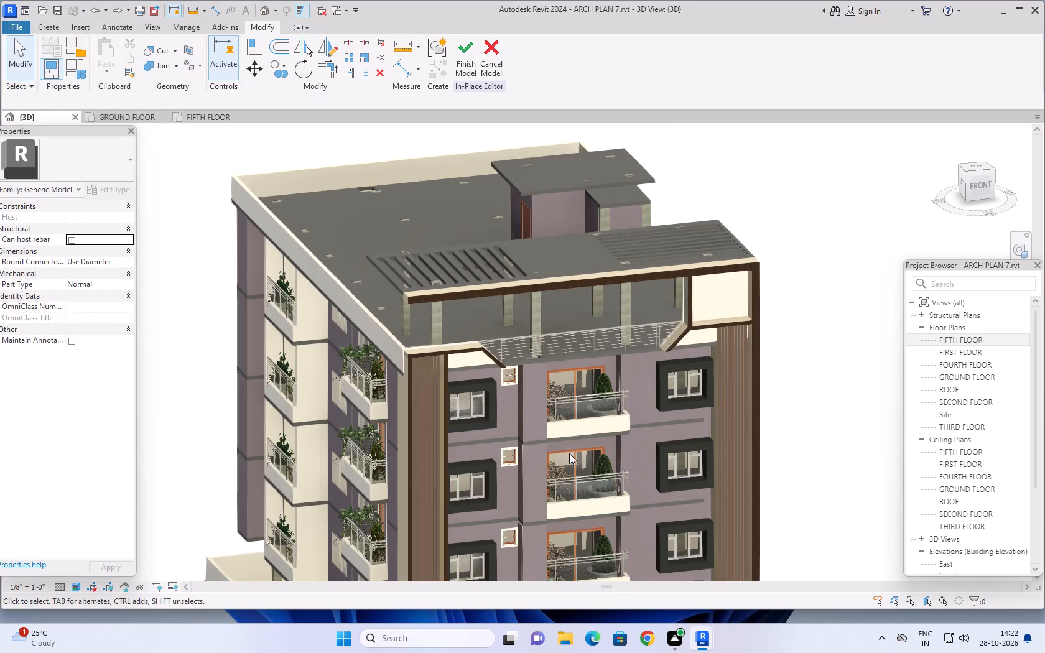
# Finish the in-place model of the window surrounds.
pyautogui.scroll(-2, 569, 453)
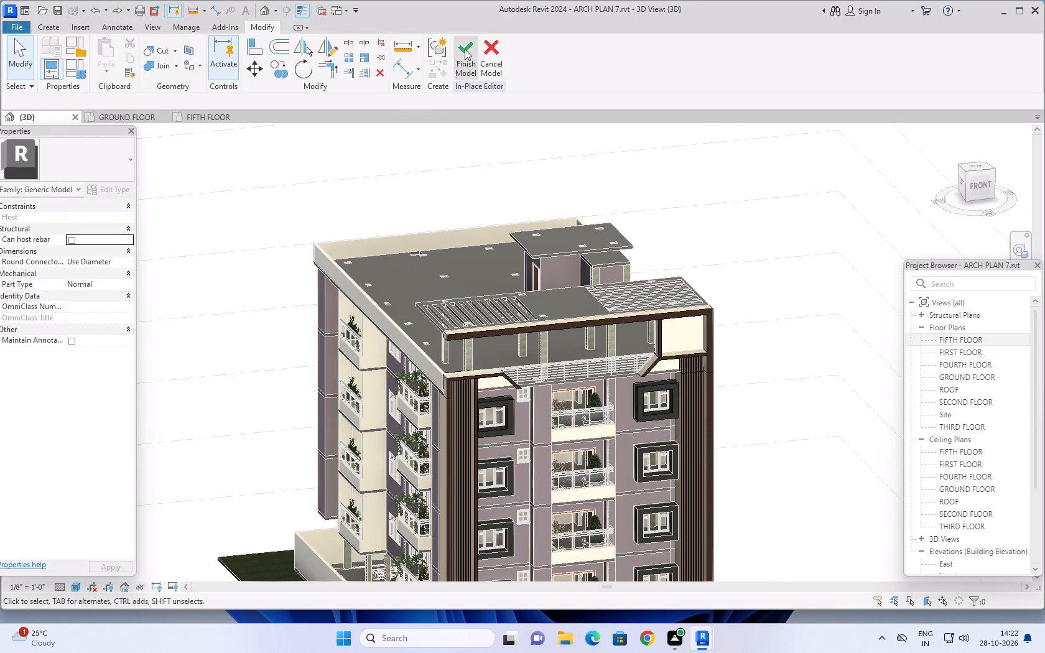
pyautogui.click(465, 49)
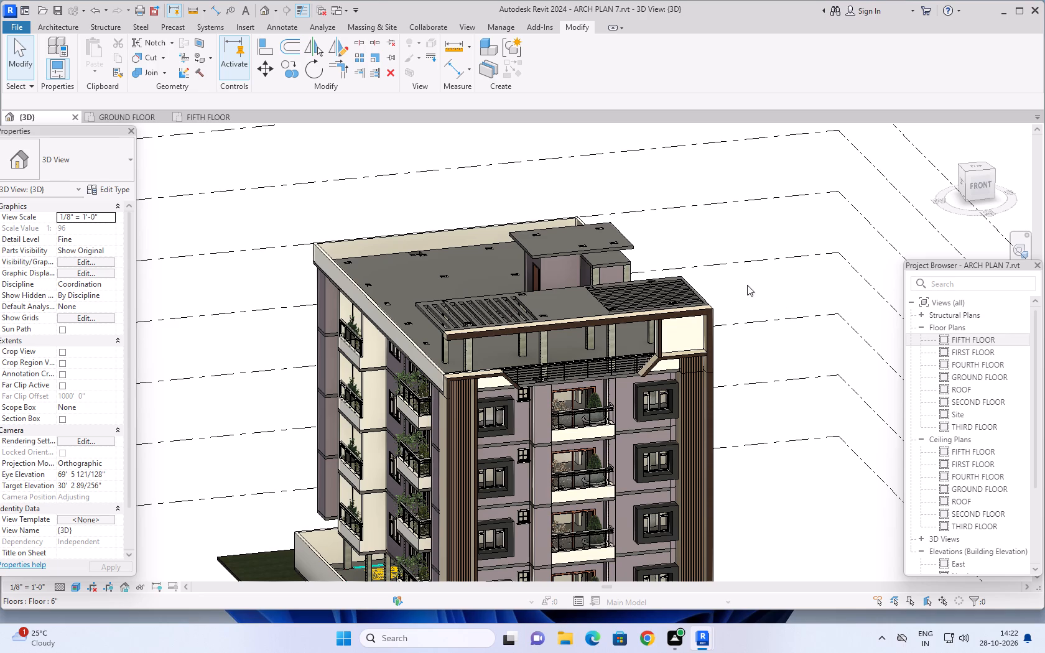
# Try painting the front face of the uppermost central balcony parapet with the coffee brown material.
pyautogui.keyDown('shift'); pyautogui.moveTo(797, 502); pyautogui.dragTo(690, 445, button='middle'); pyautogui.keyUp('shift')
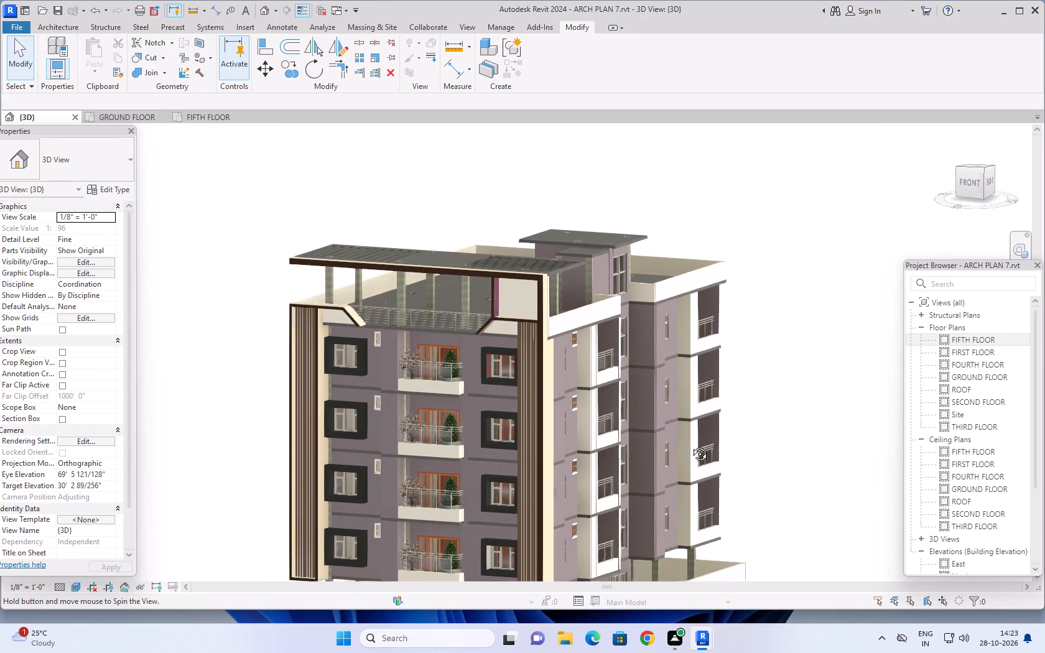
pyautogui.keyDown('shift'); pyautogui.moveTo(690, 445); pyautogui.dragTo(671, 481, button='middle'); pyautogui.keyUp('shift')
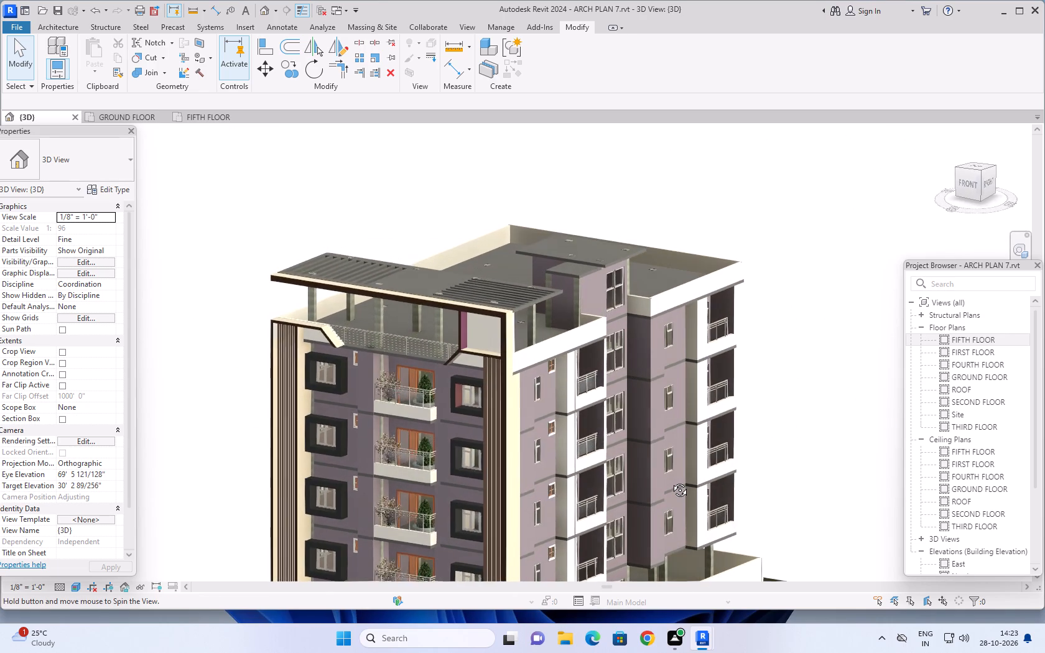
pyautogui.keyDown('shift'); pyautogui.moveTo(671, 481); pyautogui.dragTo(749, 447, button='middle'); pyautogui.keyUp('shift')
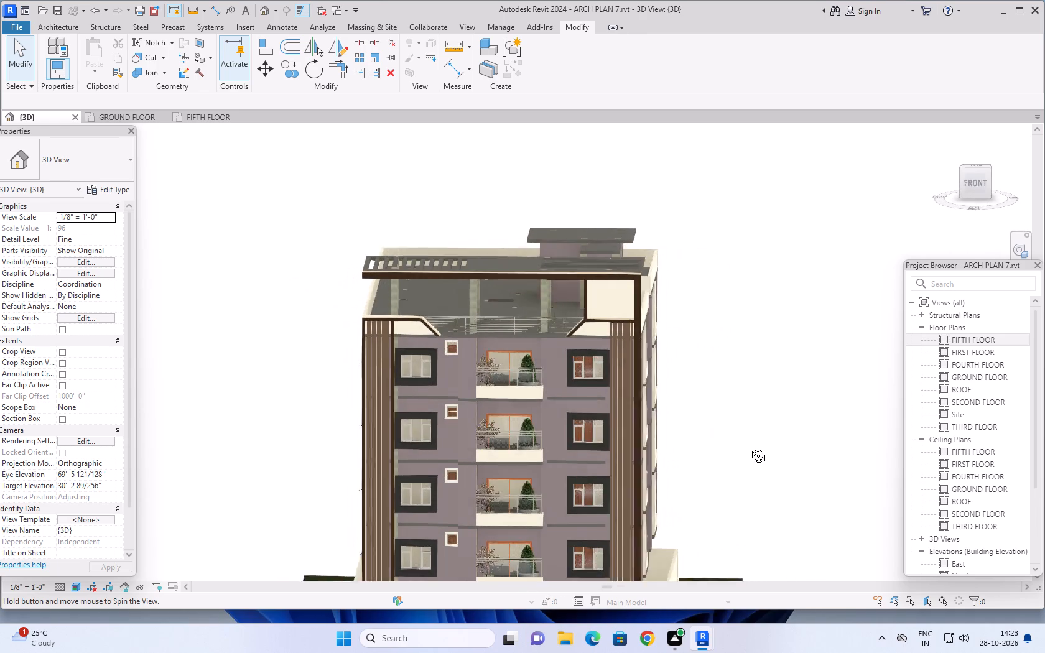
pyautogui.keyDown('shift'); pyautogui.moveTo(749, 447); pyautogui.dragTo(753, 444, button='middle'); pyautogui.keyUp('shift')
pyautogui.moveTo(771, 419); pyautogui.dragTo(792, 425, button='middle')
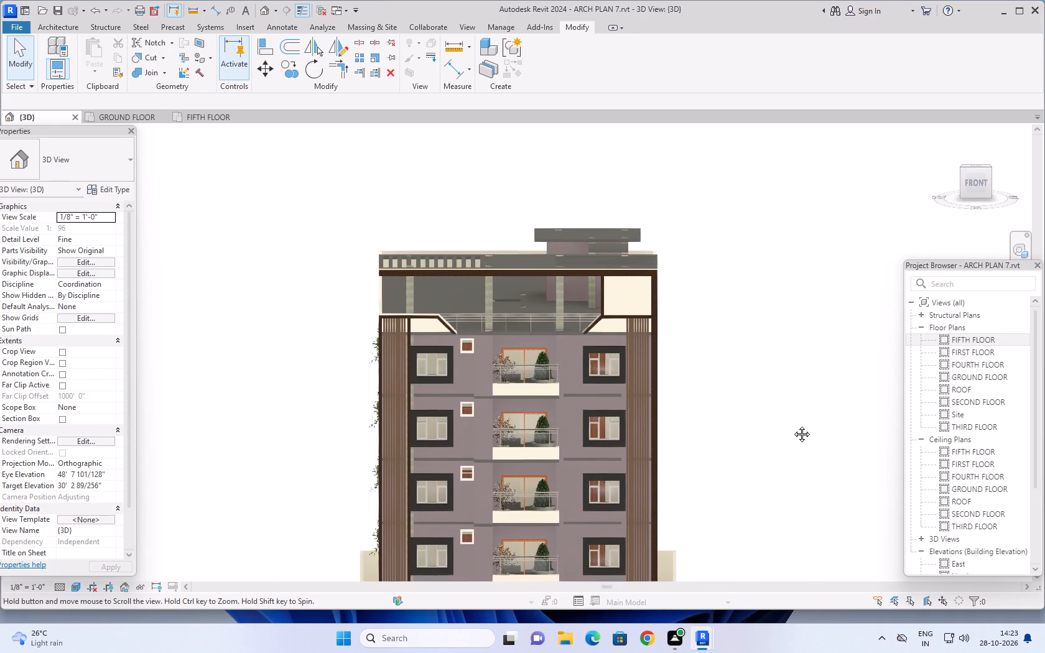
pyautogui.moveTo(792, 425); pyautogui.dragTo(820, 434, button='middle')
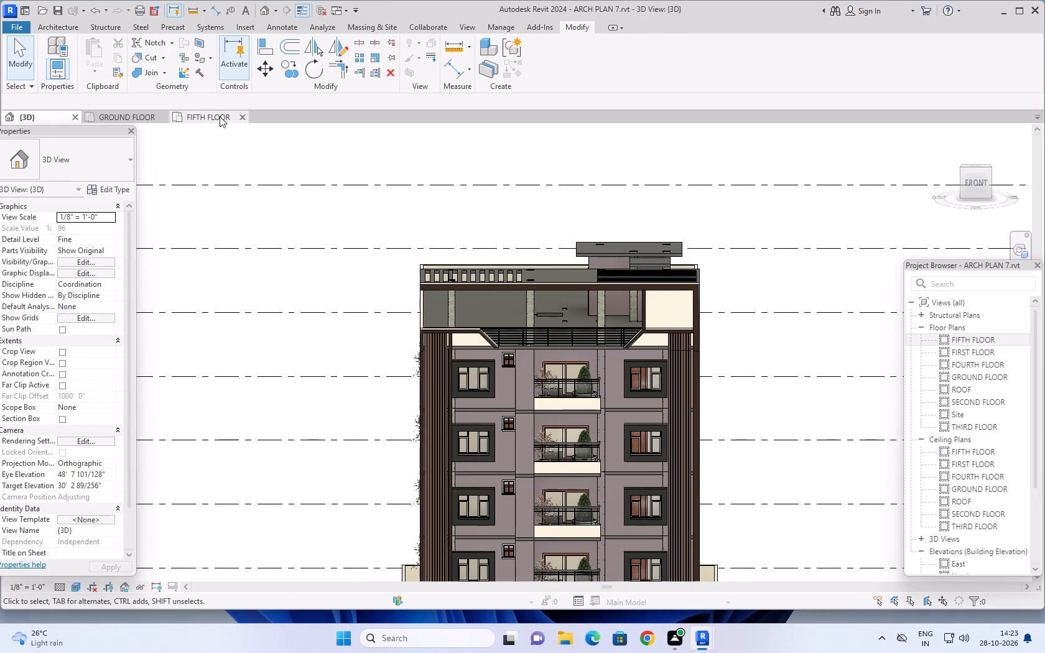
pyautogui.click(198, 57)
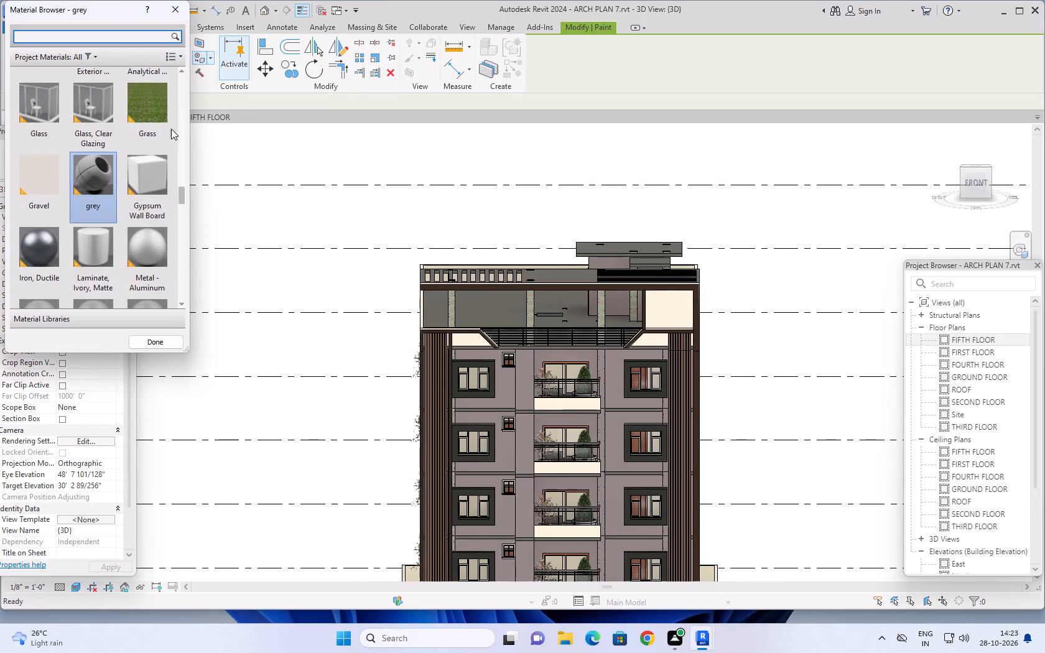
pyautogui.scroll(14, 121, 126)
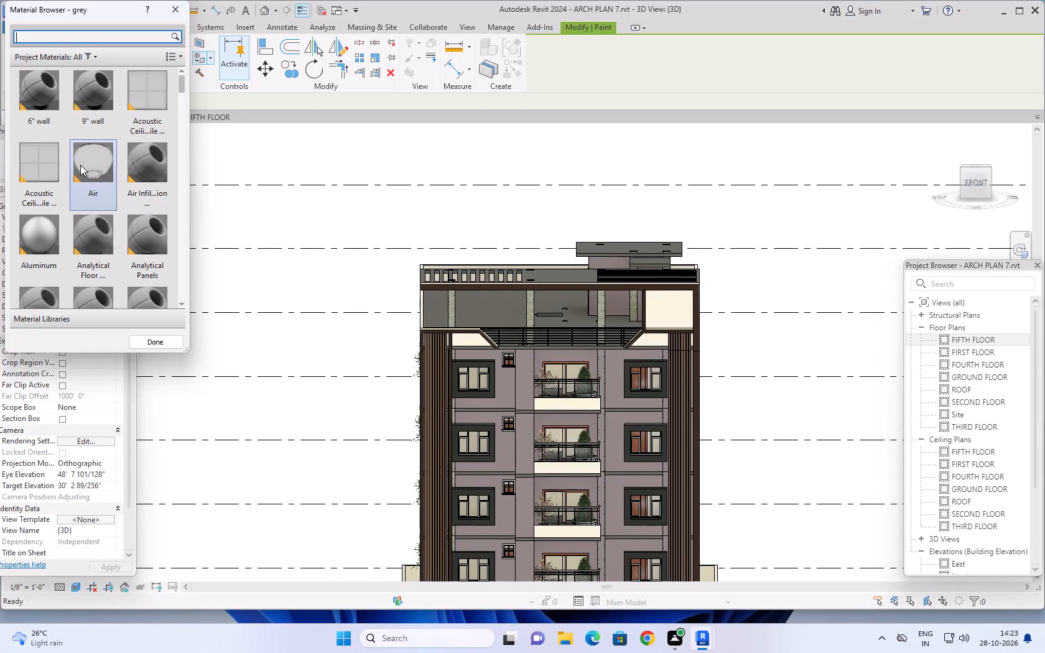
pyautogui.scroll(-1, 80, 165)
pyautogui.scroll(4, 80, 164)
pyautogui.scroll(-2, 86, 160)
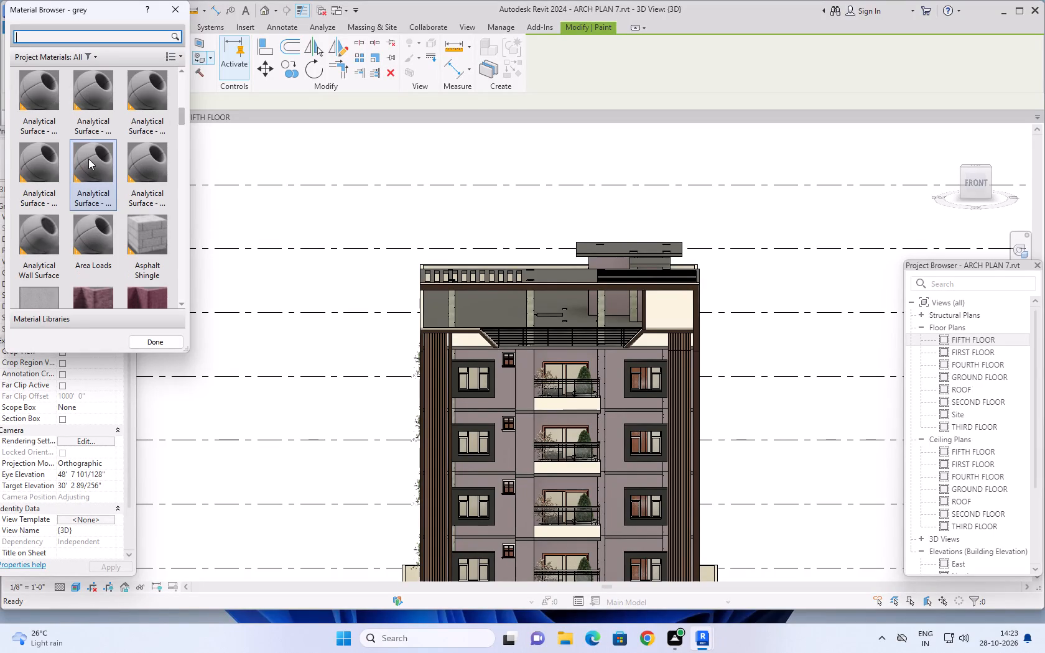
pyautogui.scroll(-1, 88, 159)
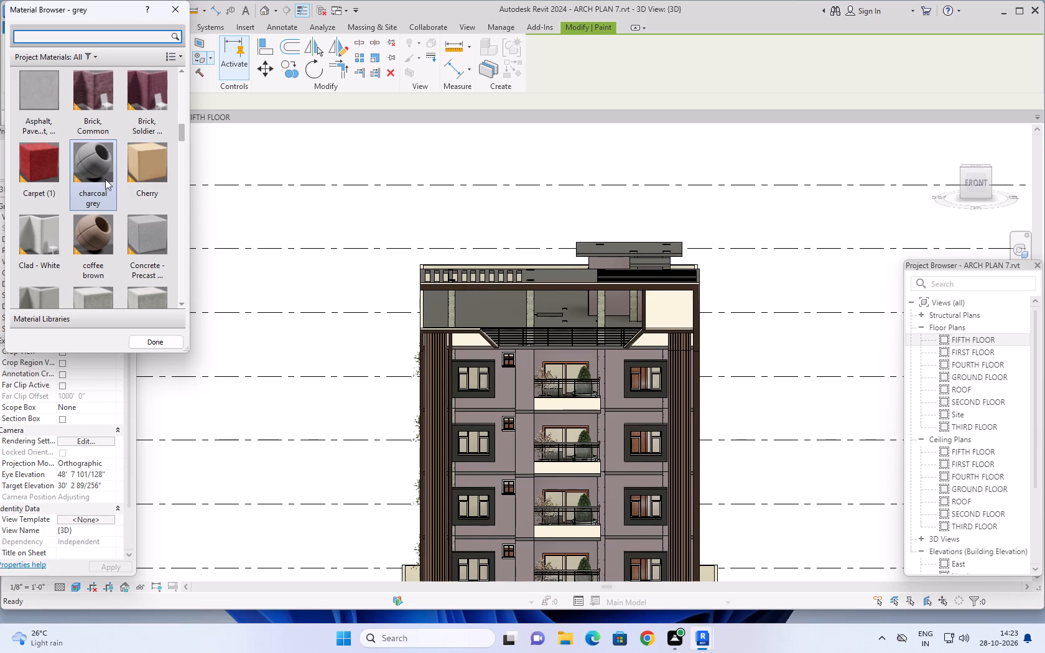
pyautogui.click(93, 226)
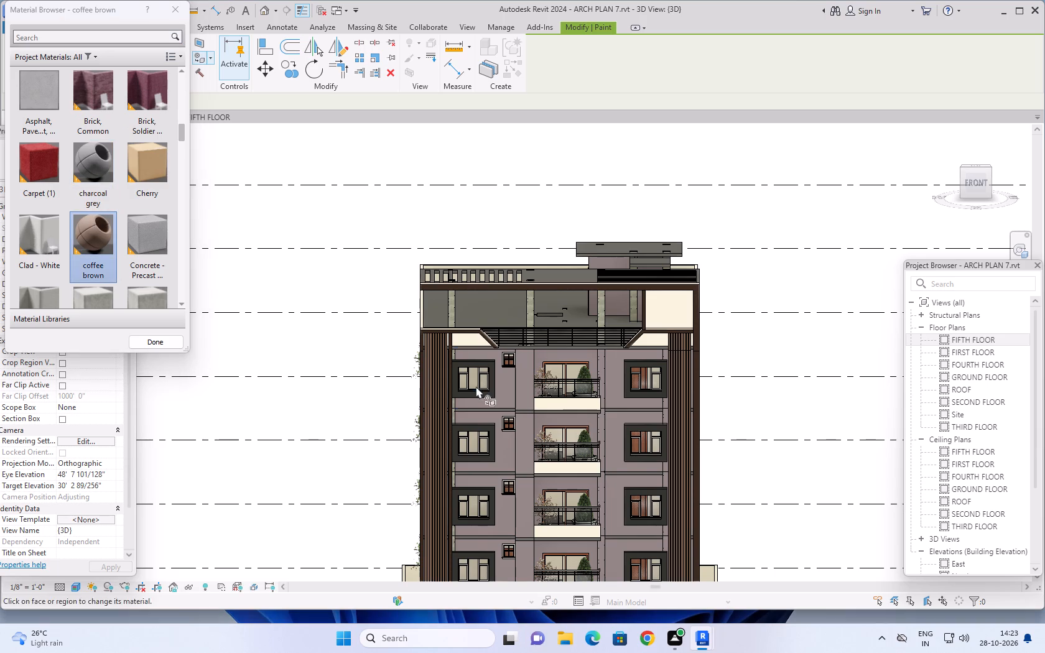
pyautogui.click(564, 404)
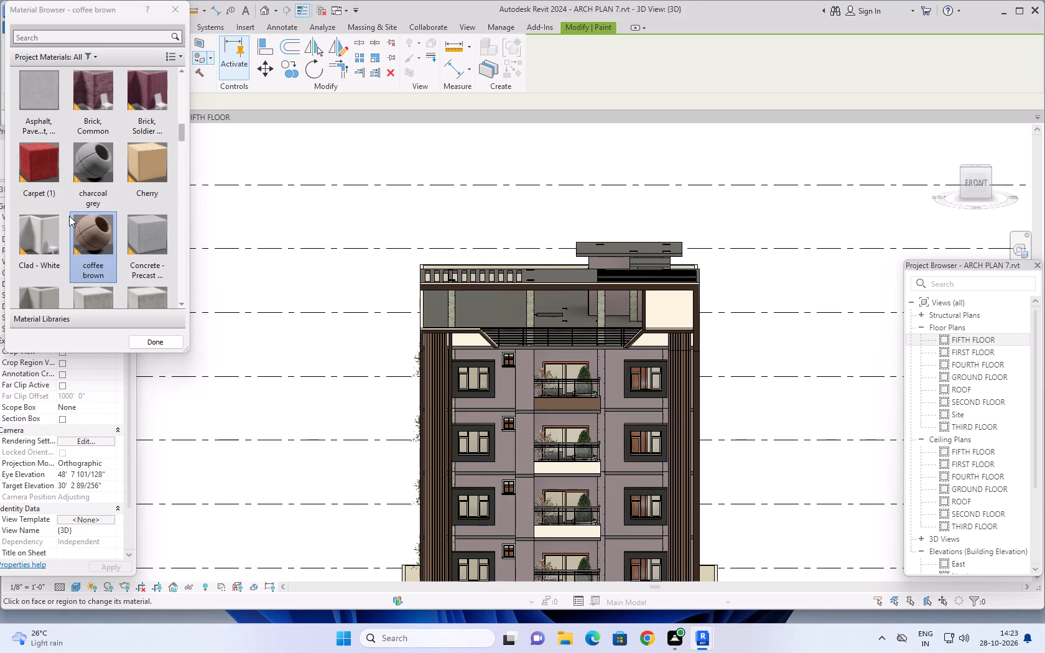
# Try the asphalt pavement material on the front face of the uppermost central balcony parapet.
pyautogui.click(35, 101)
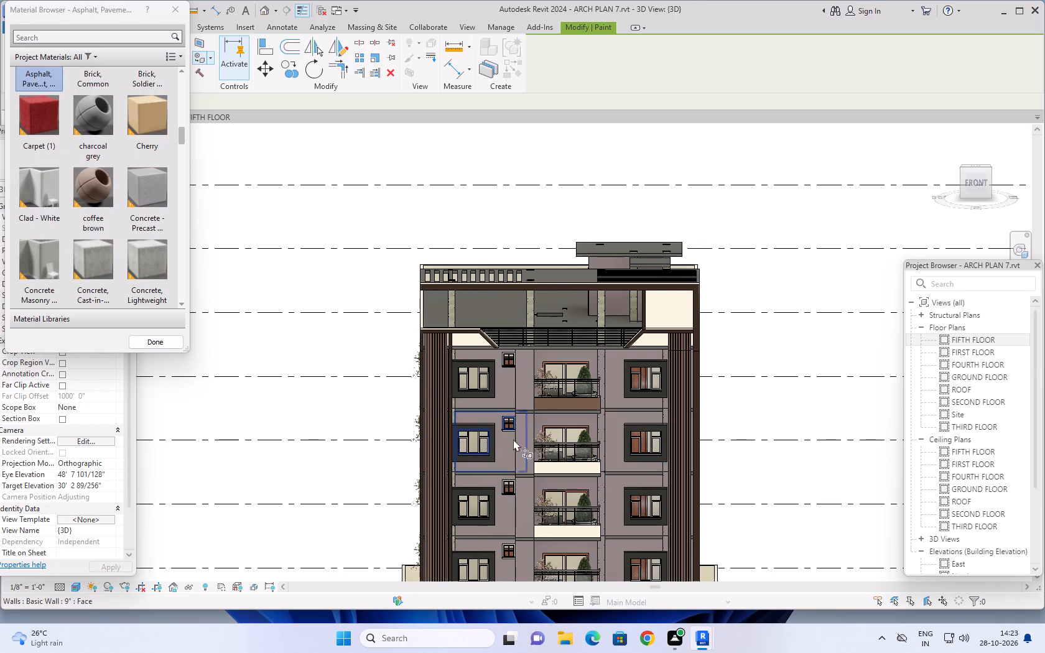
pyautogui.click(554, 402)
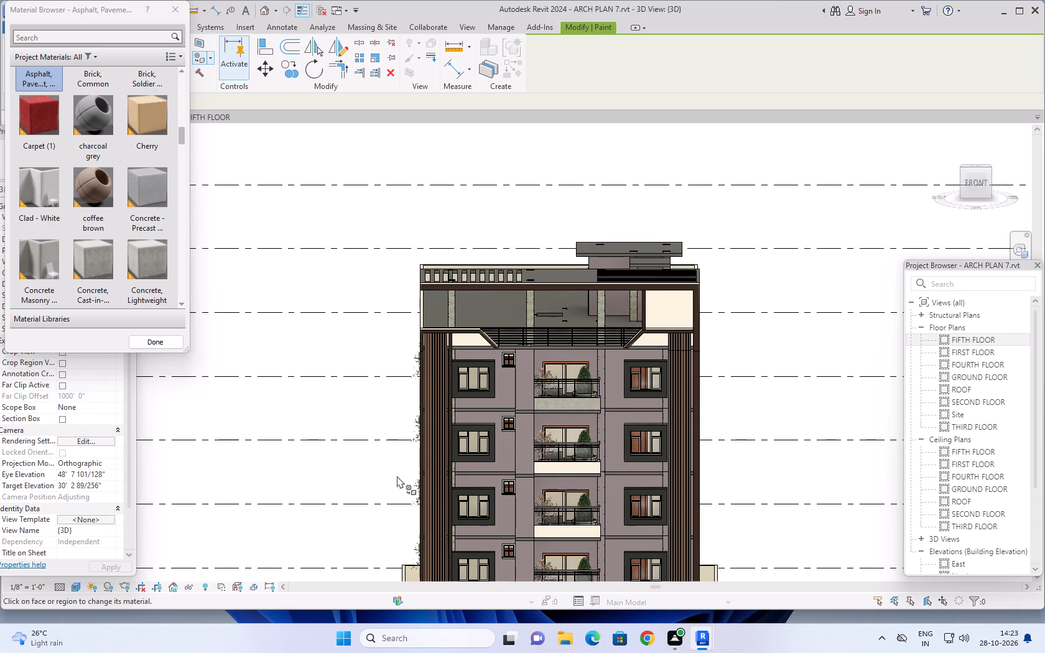
# Paint the front face of the uppermost central balcony parapet with Gypsum Wall Board.
pyautogui.scroll(-1, 425, 508)
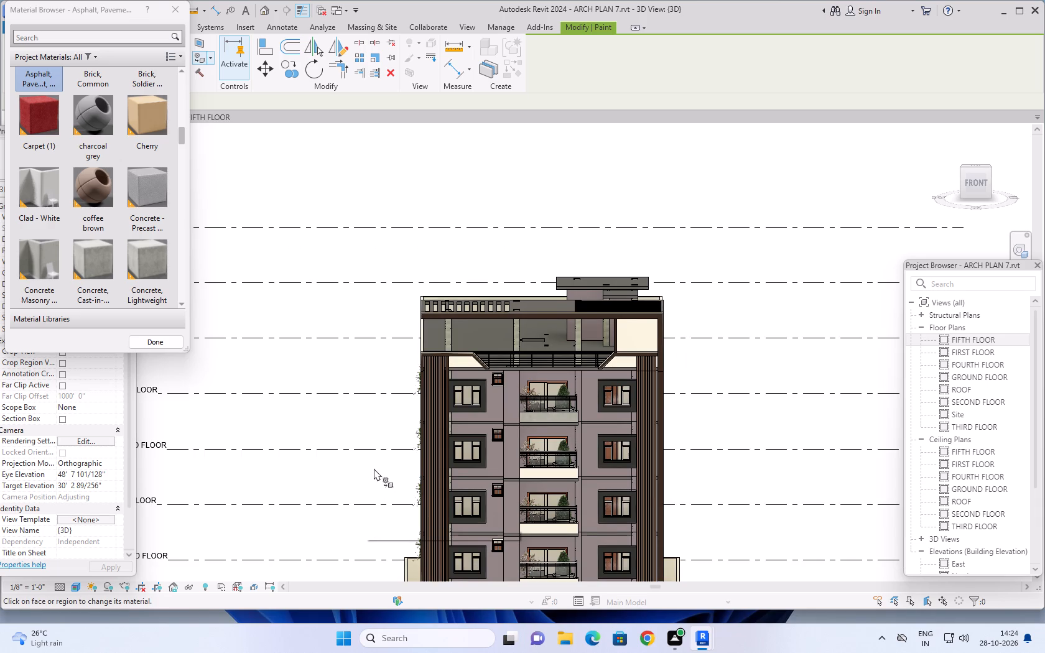
pyautogui.scroll(3, 374, 468)
pyautogui.moveTo(396, 450); pyautogui.dragTo(374, 442, button='middle')
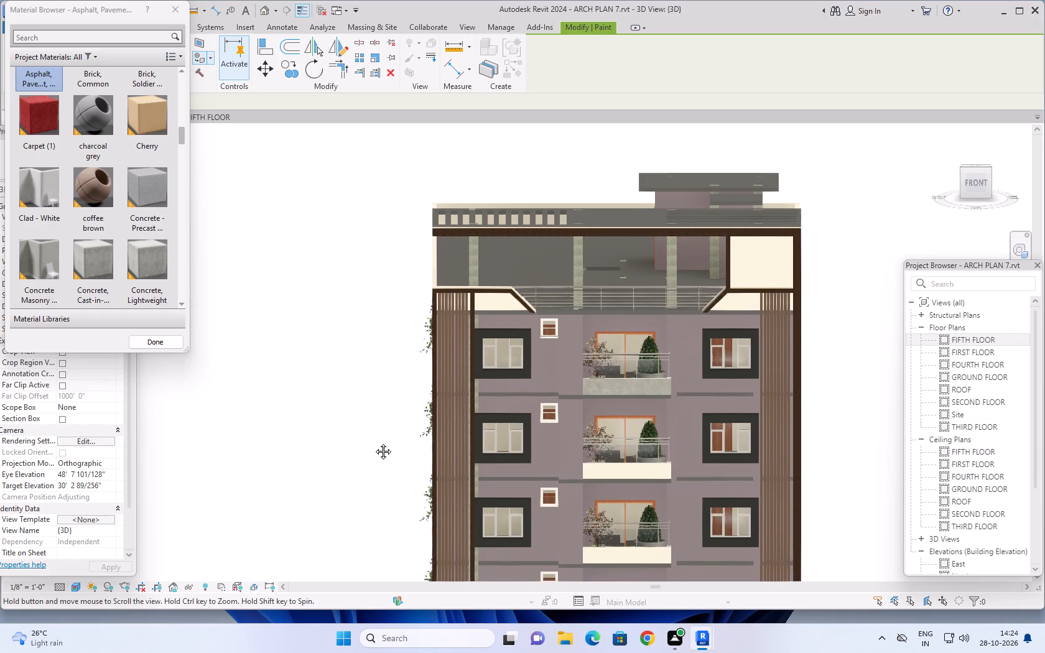
pyautogui.moveTo(374, 442); pyautogui.dragTo(366, 437, button='middle')
pyautogui.moveTo(646, 460); pyautogui.dragTo(605, 479, button='middle')
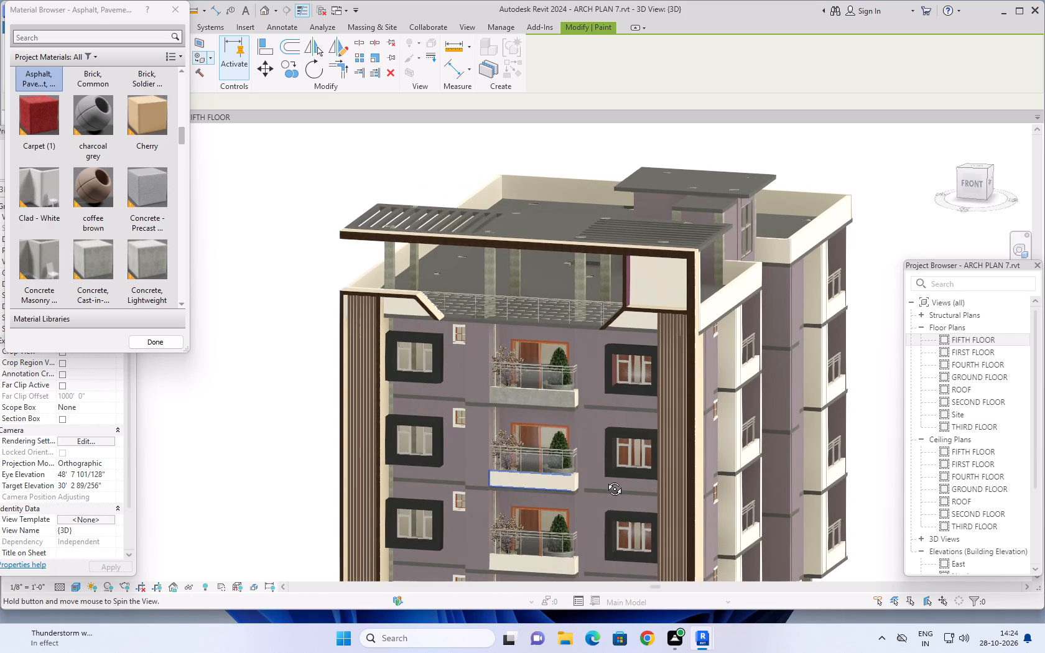
pyautogui.moveTo(605, 479); pyautogui.dragTo(658, 444, button='middle')
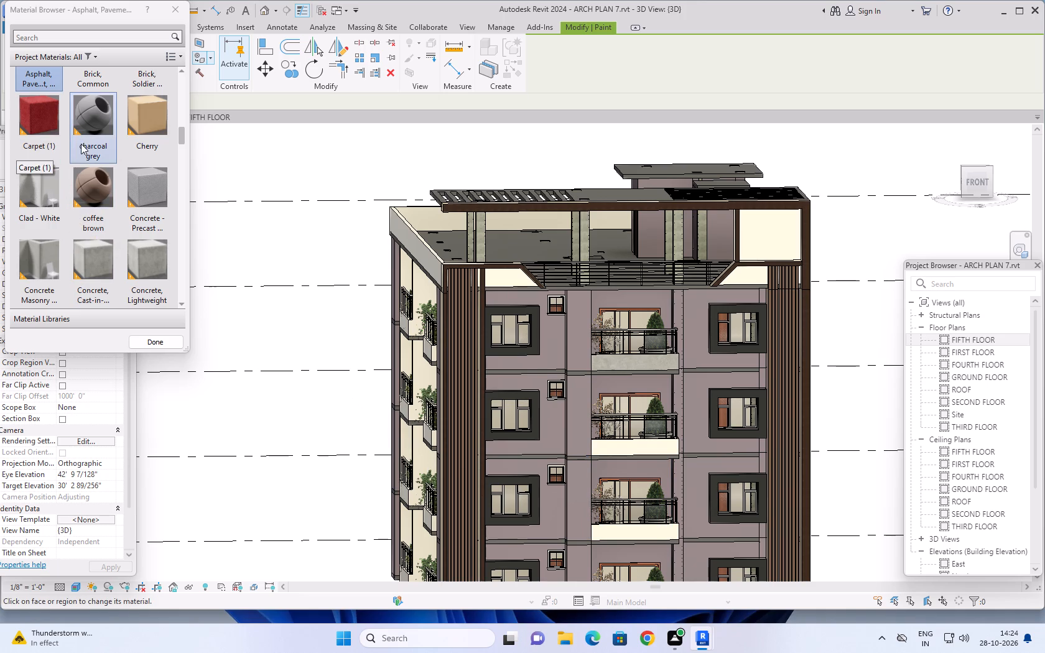
pyautogui.scroll(-1, 118, 195)
pyautogui.scroll(2, 114, 224)
pyautogui.scroll(-2, 114, 224)
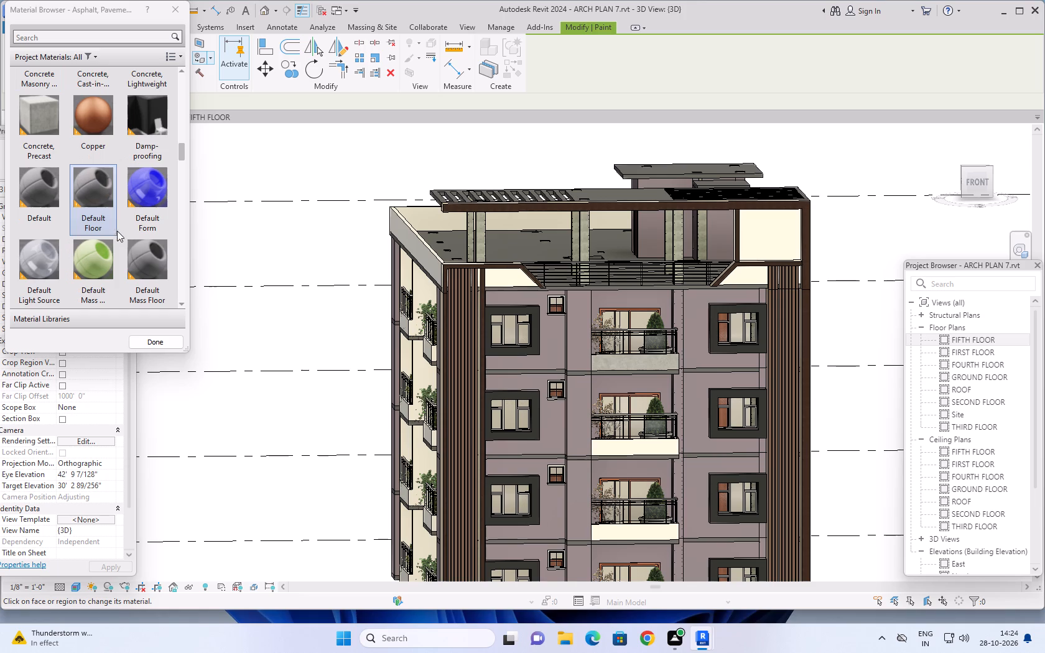
pyautogui.scroll(-1, 110, 201)
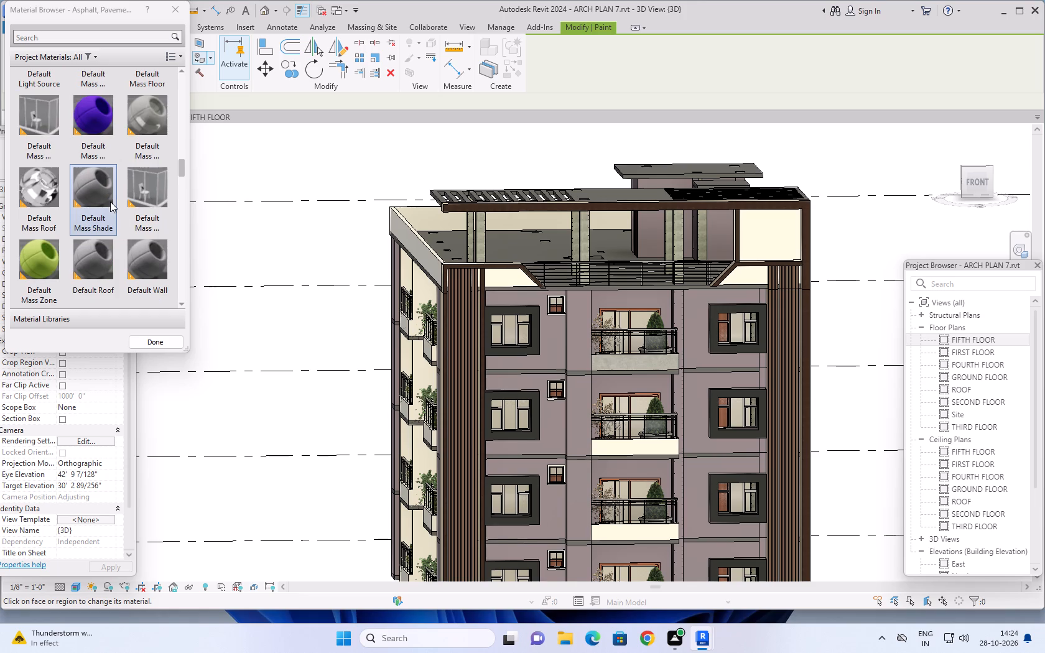
pyautogui.scroll(-2, 110, 201)
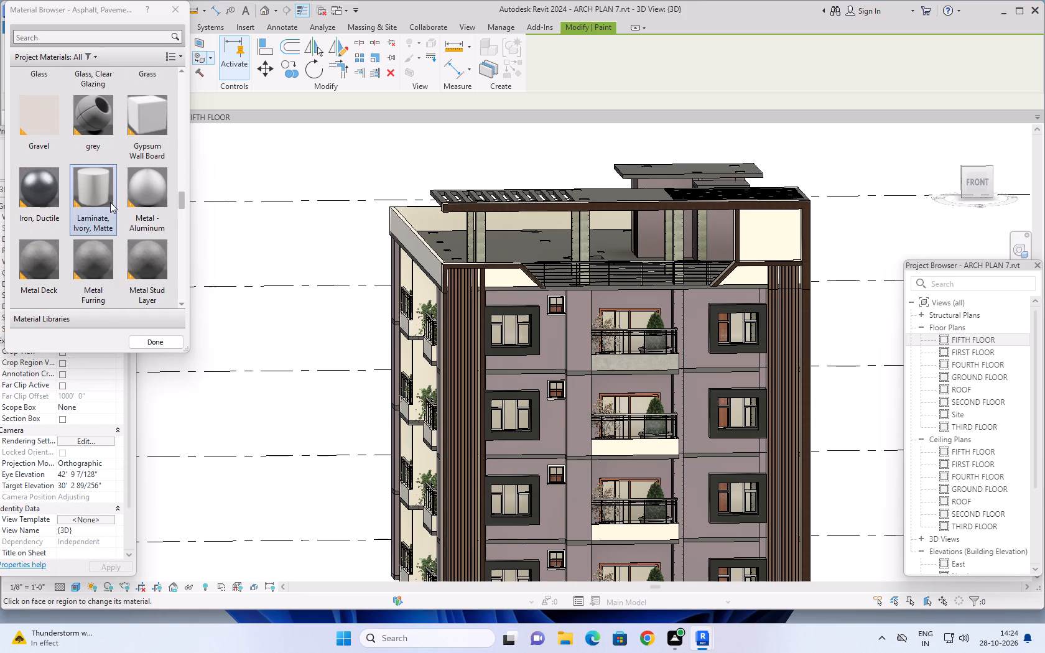
pyautogui.click(142, 126)
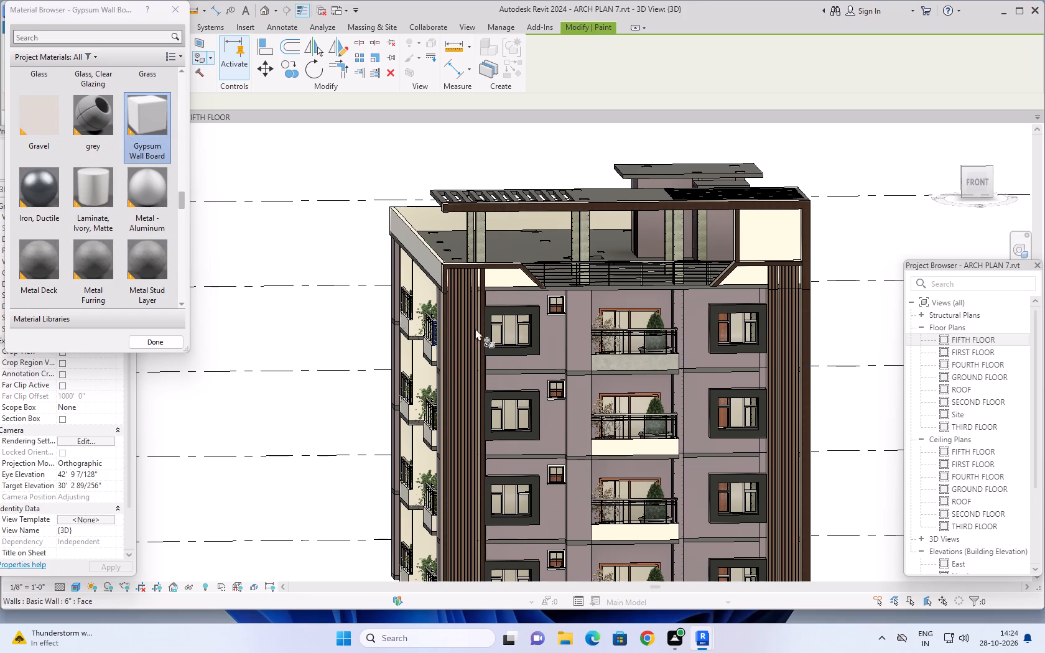
pyautogui.click(619, 359)
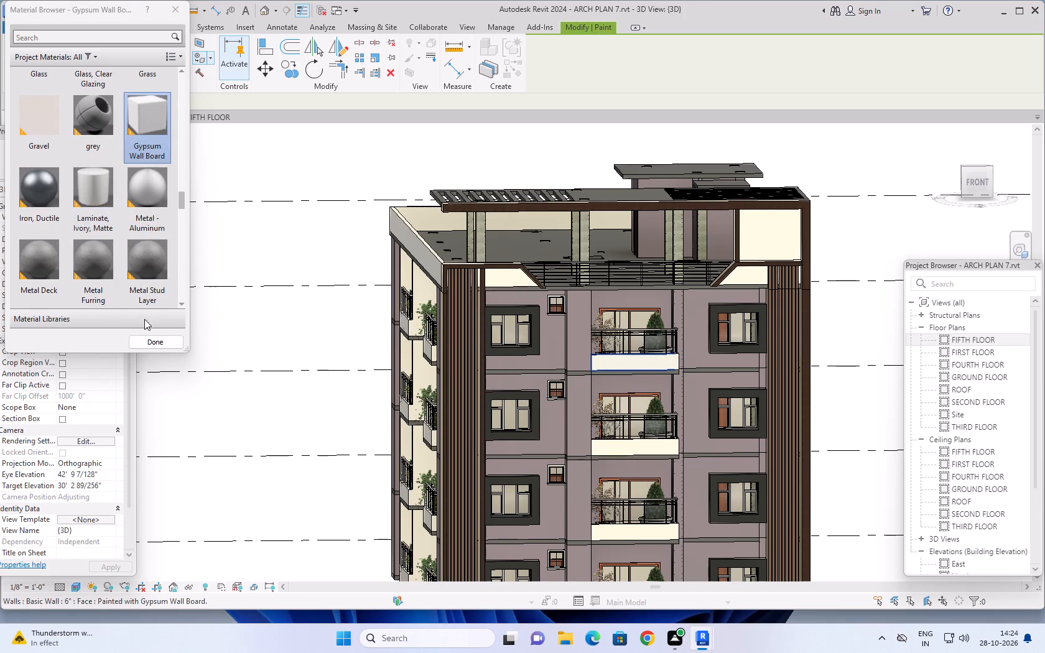
# Look through the project materials for an alternative paint finish for the uppermost central balcony parapet.
pyautogui.scroll(-1, 131, 214)
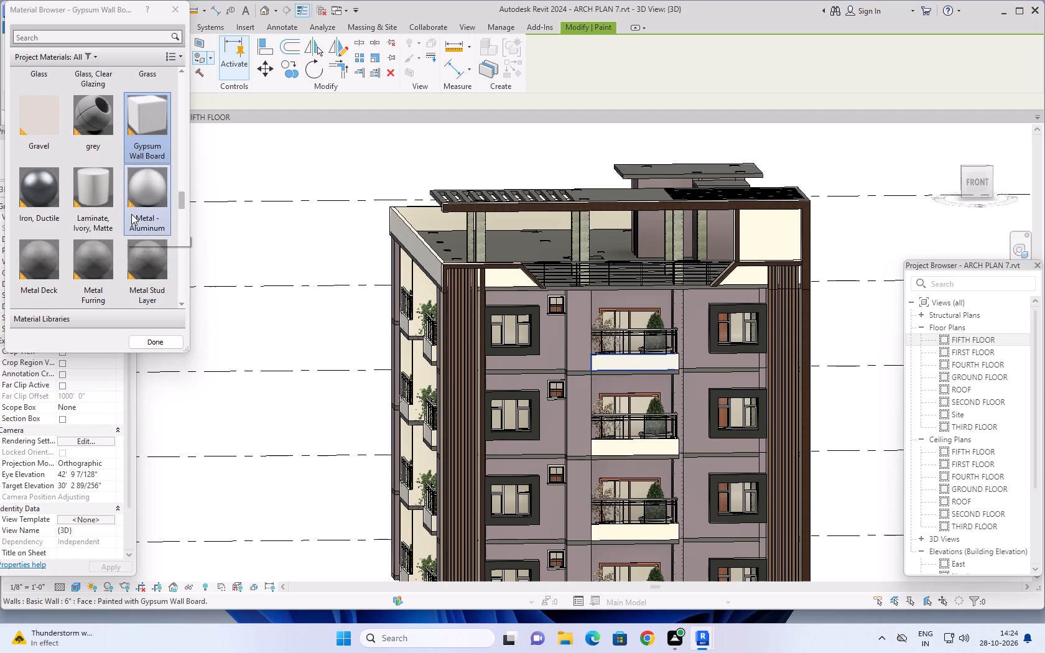
pyautogui.scroll(-2, 131, 214)
pyautogui.scroll(5, 131, 214)
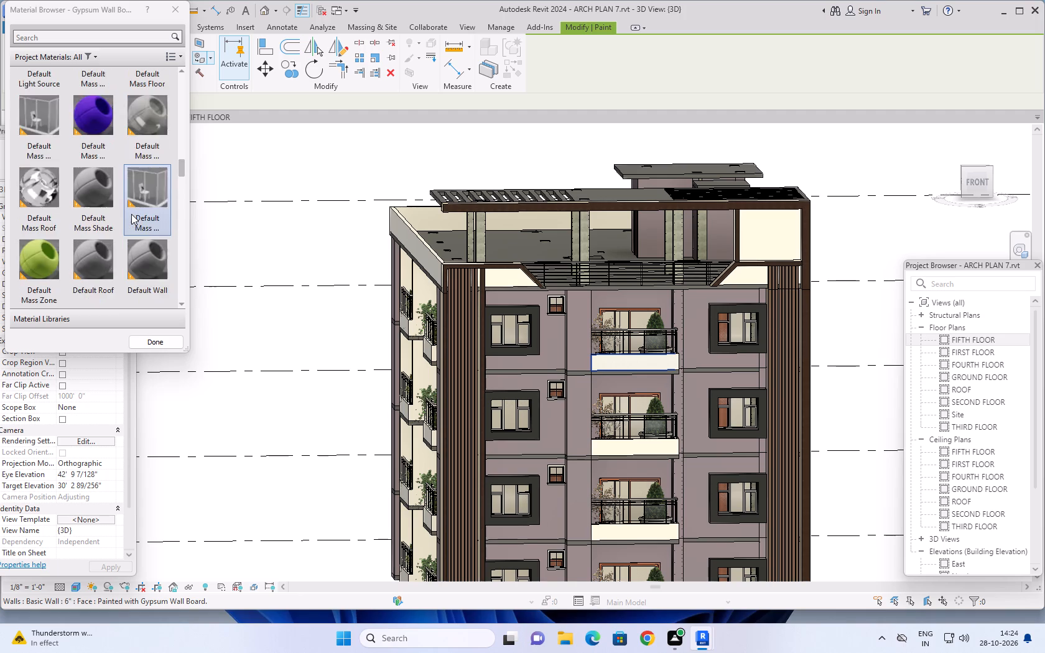
pyautogui.scroll(1, 131, 214)
pyautogui.scroll(-1, 131, 214)
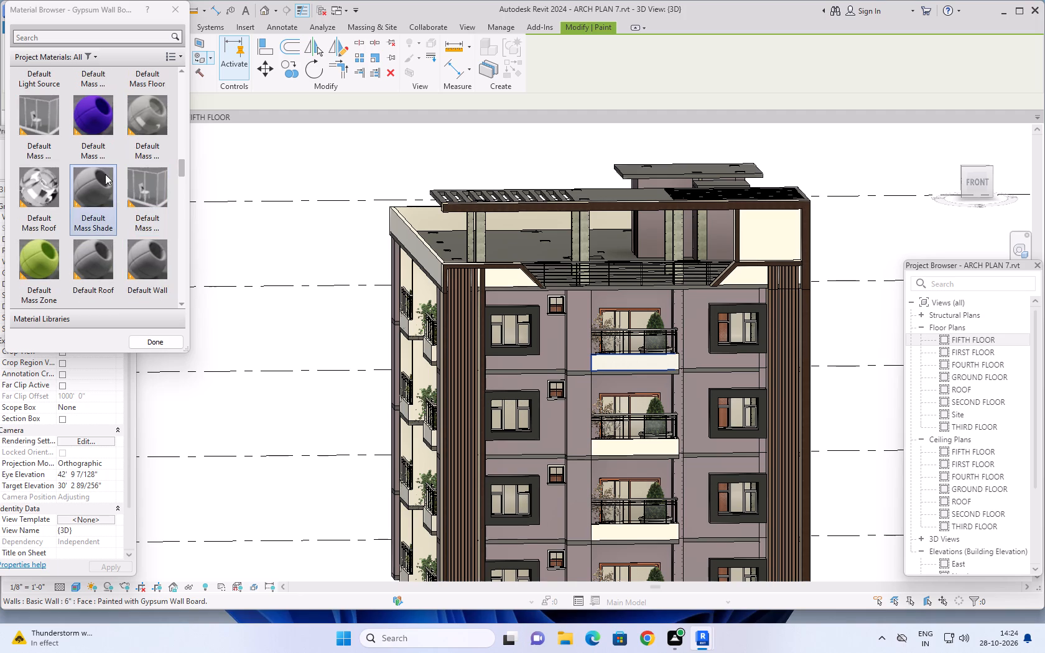
pyautogui.scroll(-6, 117, 174)
pyautogui.scroll(3, 117, 180)
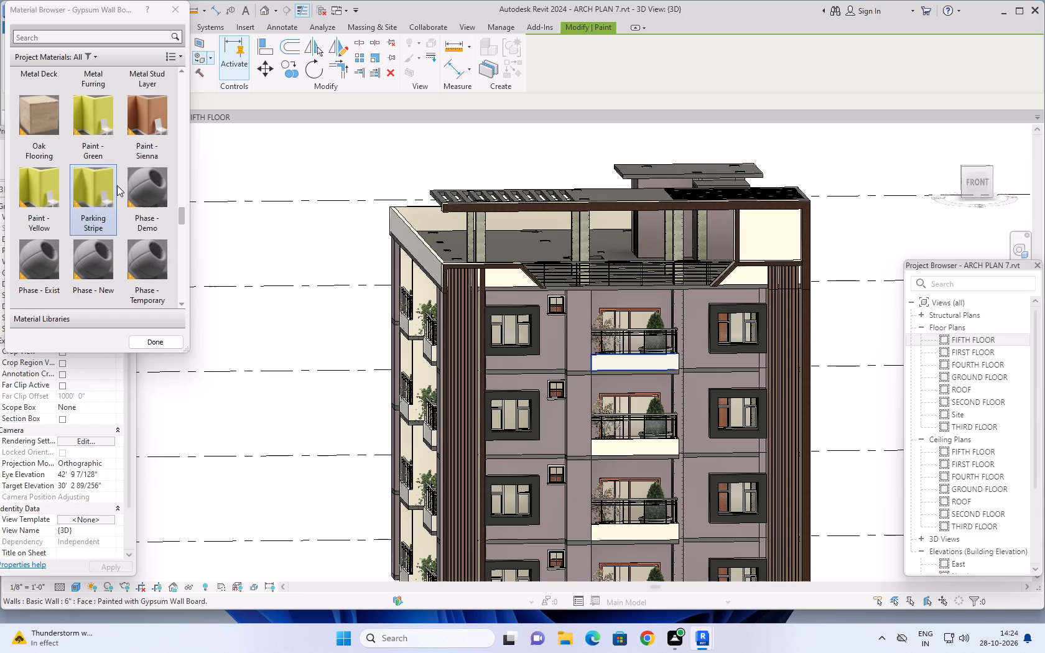
pyautogui.scroll(18, 117, 185)
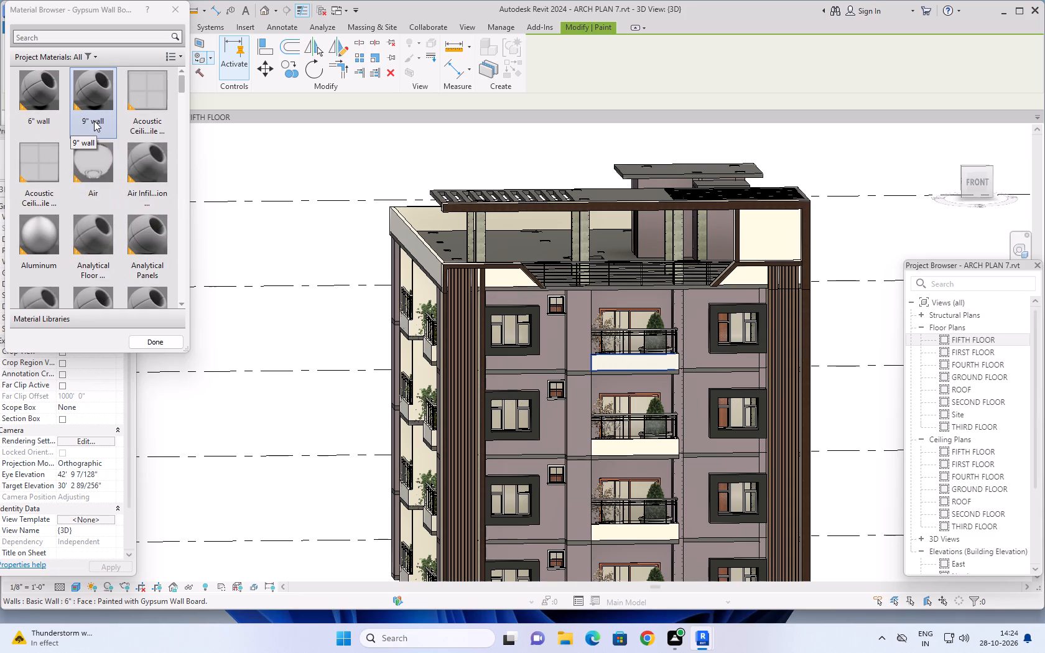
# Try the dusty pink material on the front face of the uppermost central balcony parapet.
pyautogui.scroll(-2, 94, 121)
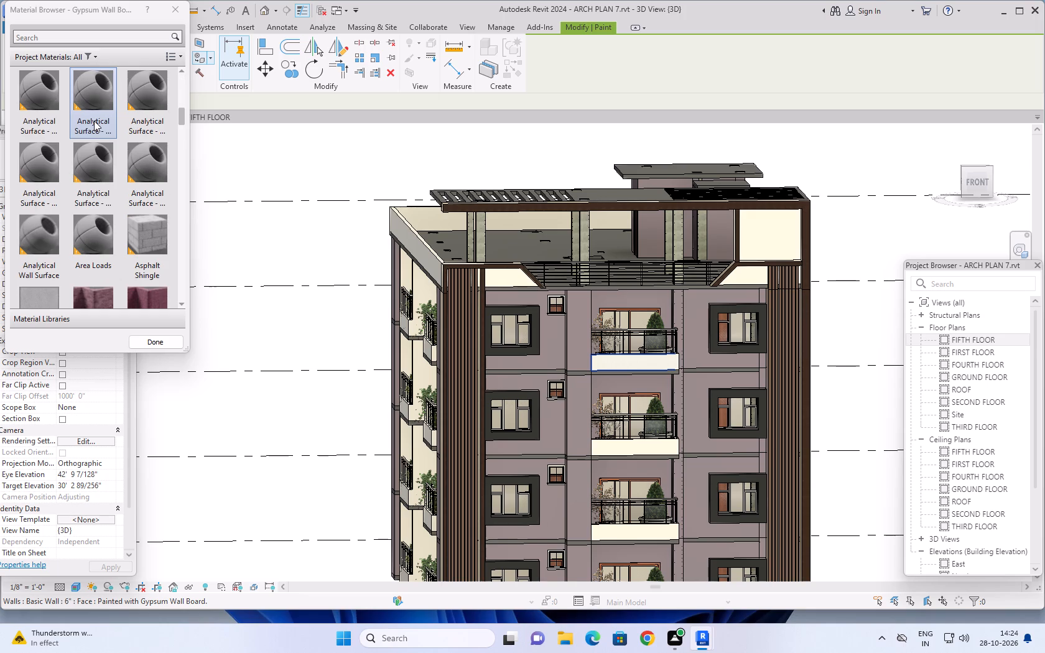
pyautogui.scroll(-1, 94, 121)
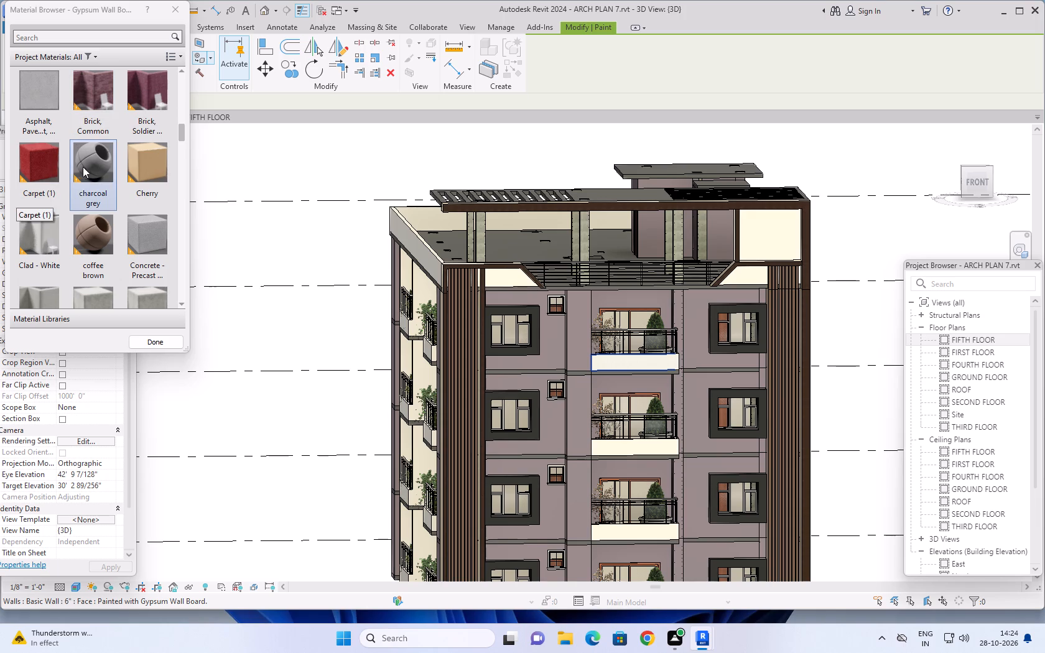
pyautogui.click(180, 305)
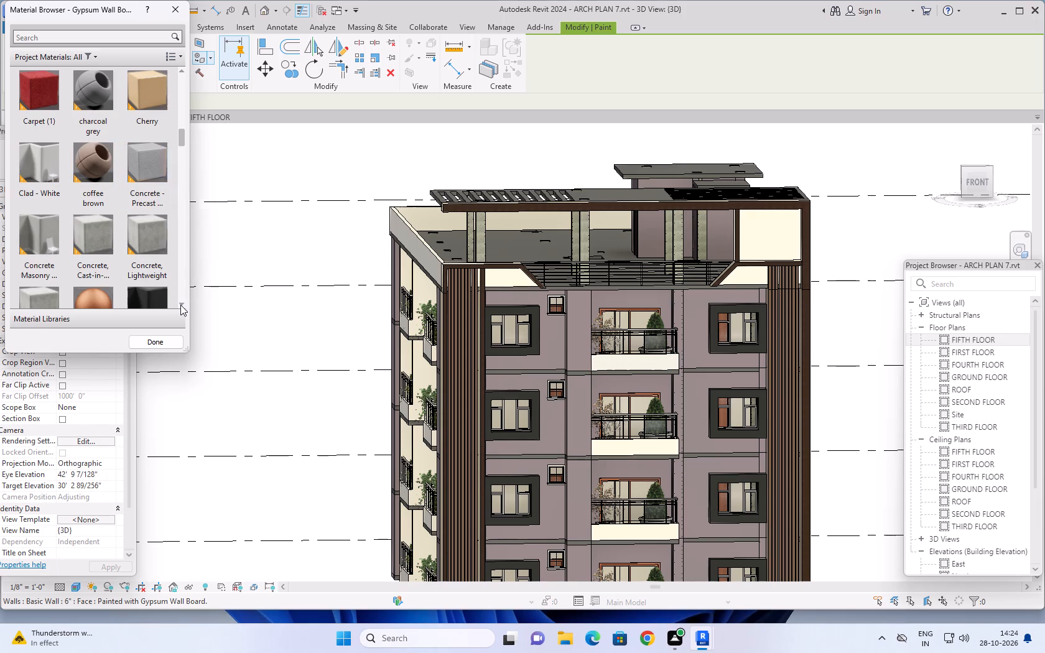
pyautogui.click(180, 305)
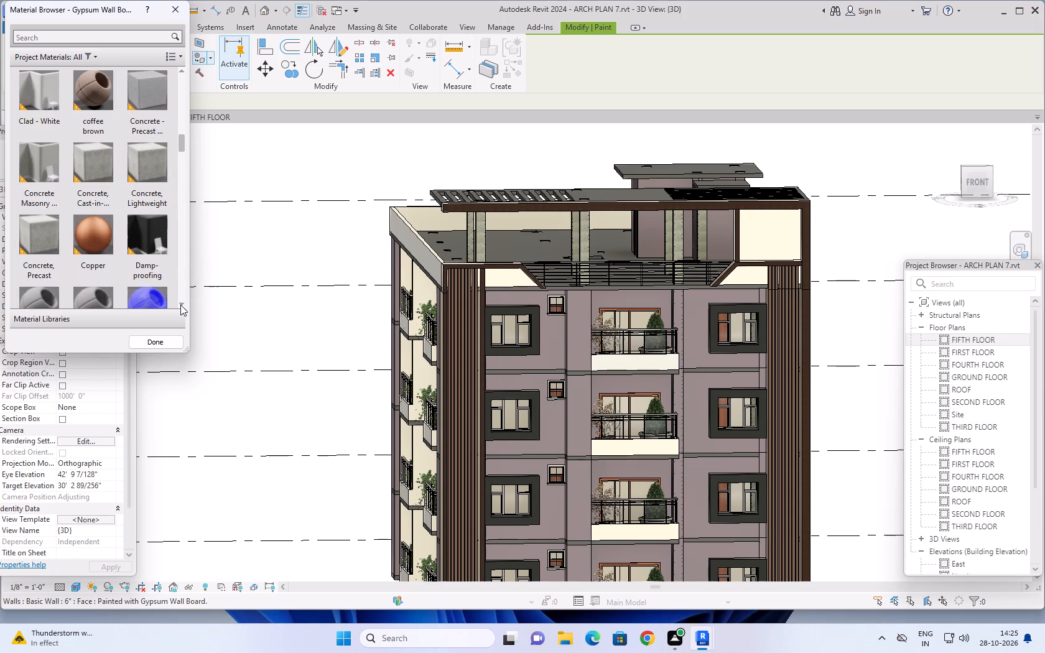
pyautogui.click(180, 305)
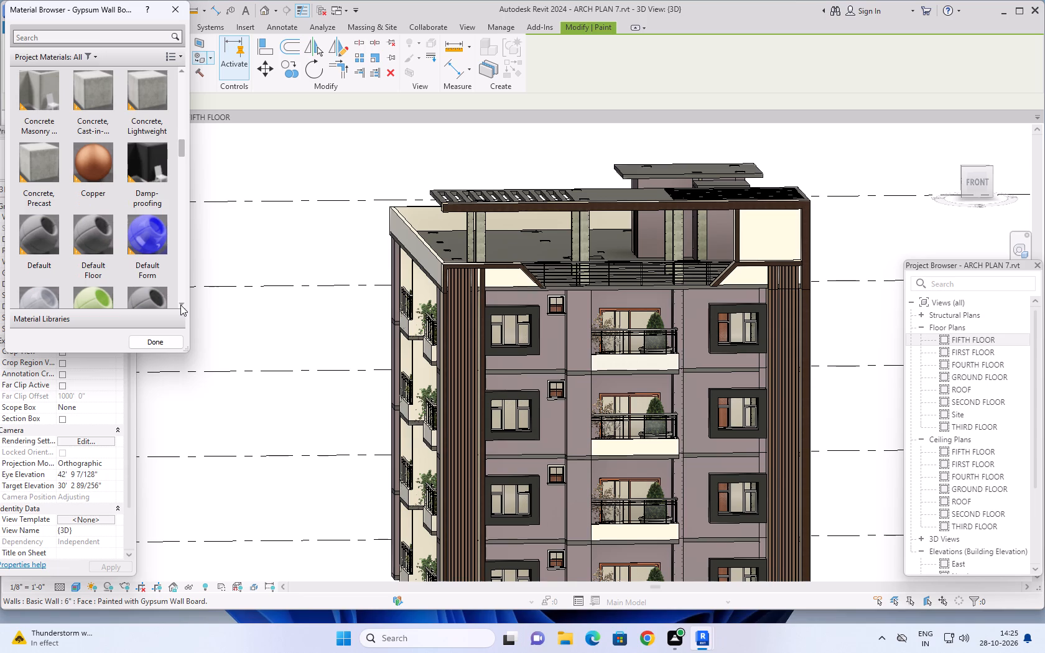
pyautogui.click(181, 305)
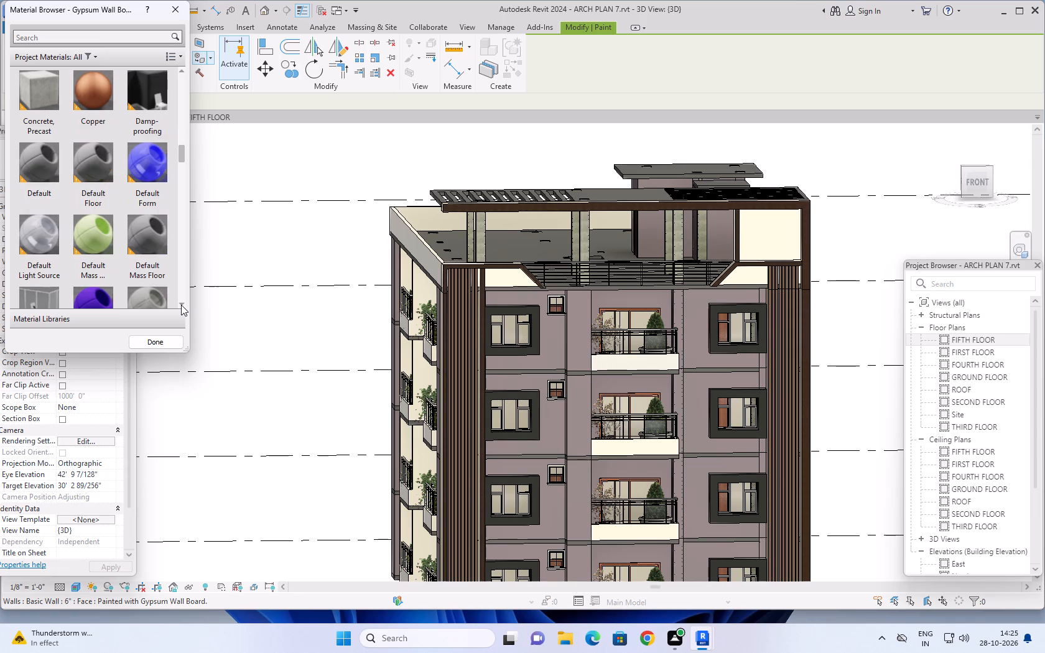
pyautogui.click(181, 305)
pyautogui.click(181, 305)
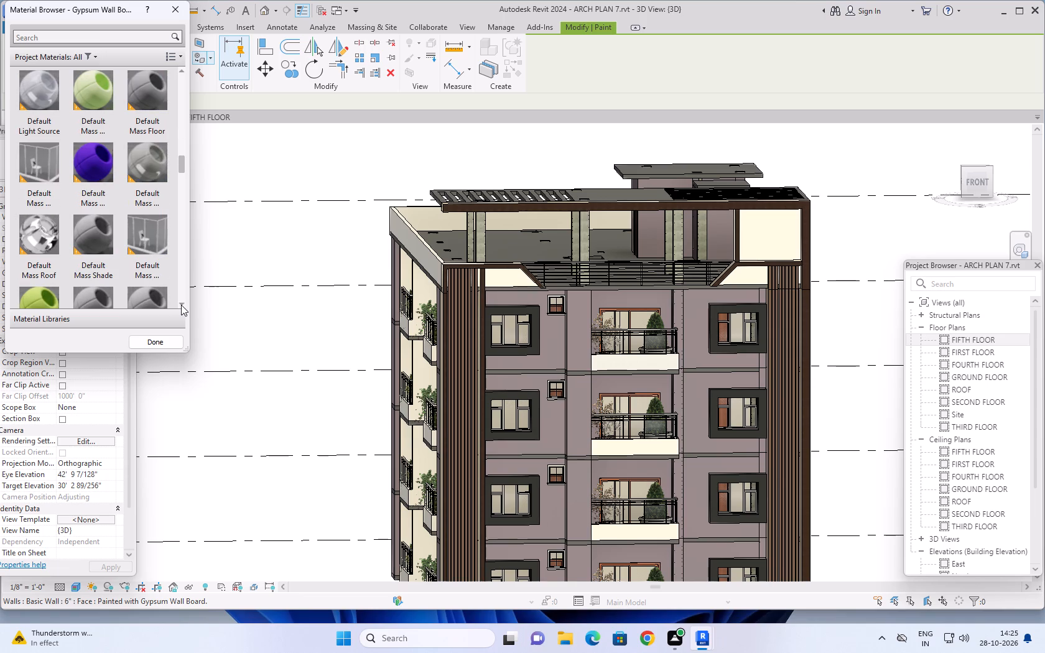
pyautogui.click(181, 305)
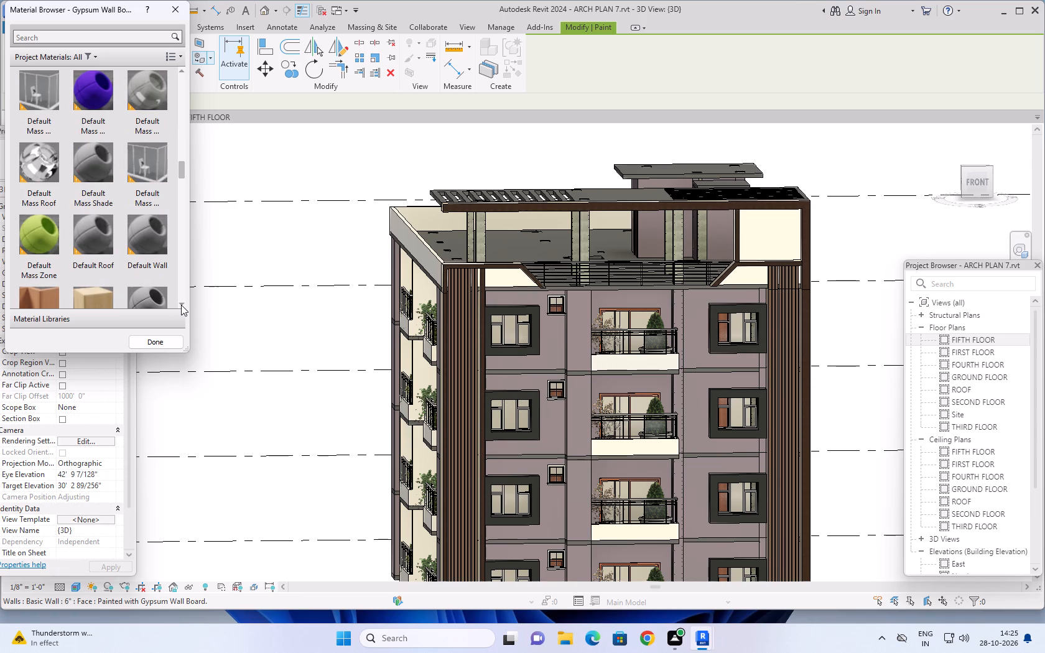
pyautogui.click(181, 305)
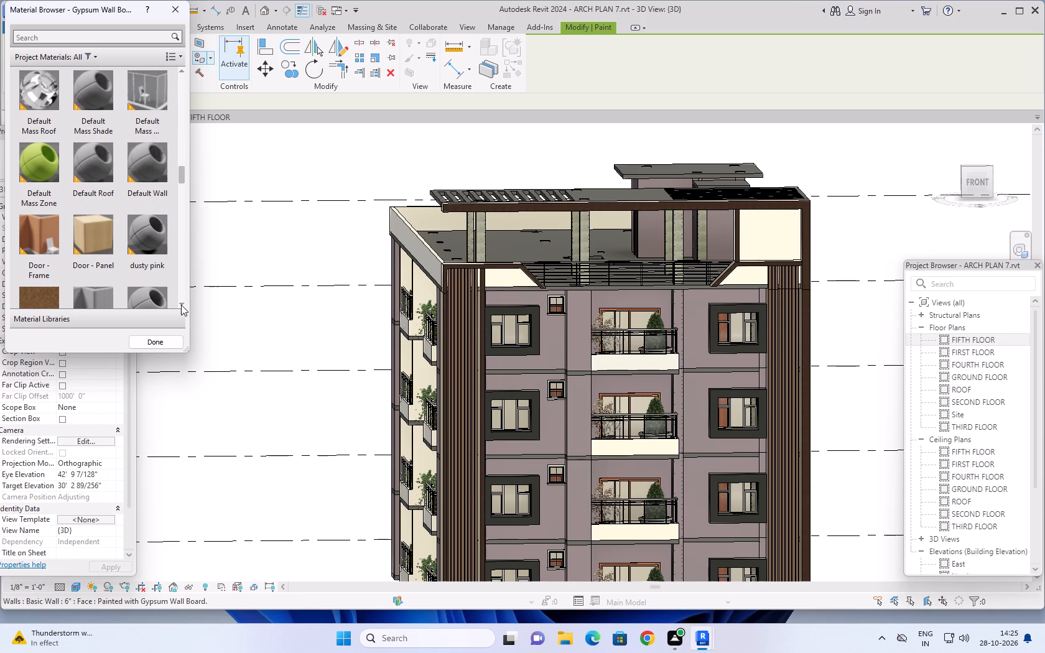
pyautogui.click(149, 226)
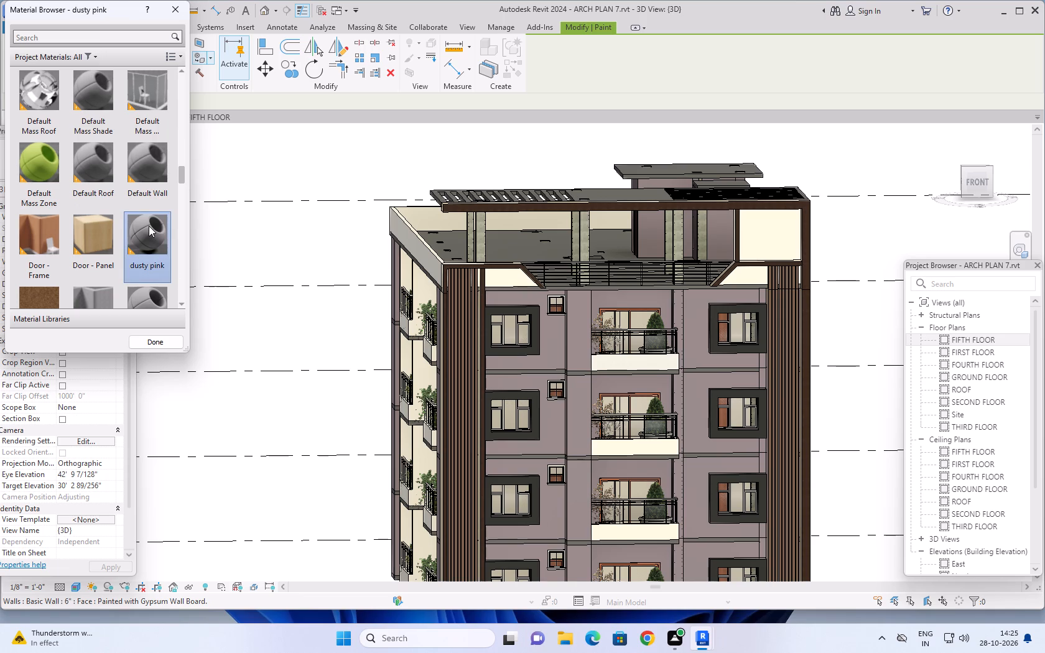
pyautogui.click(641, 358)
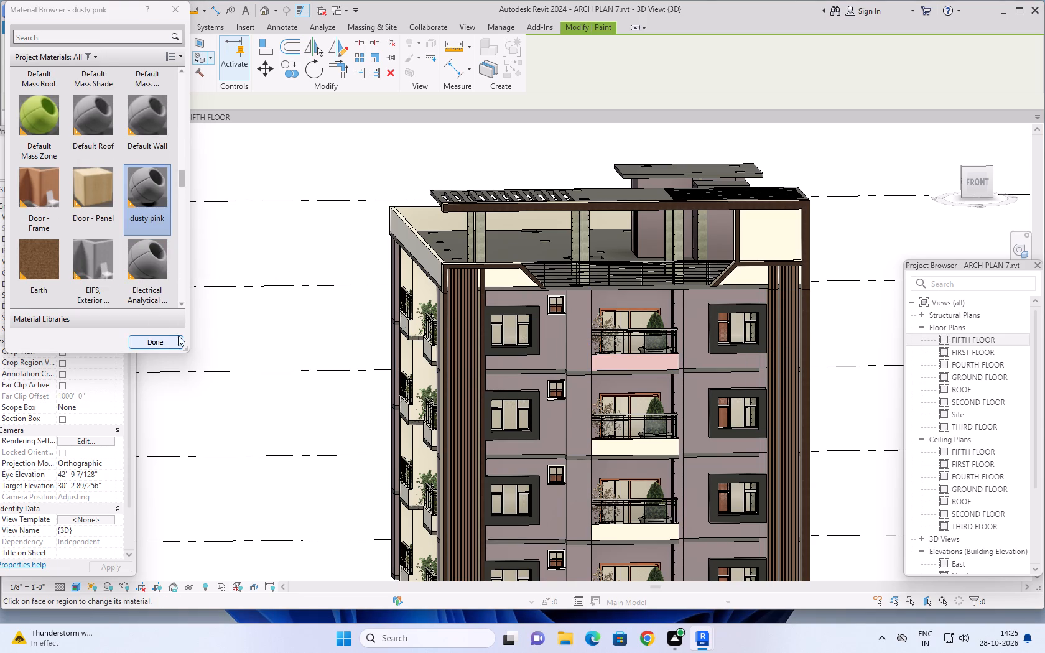
# Paint the front face of the uppermost central balcony parapet with the Gravel material.
pyautogui.click(180, 303)
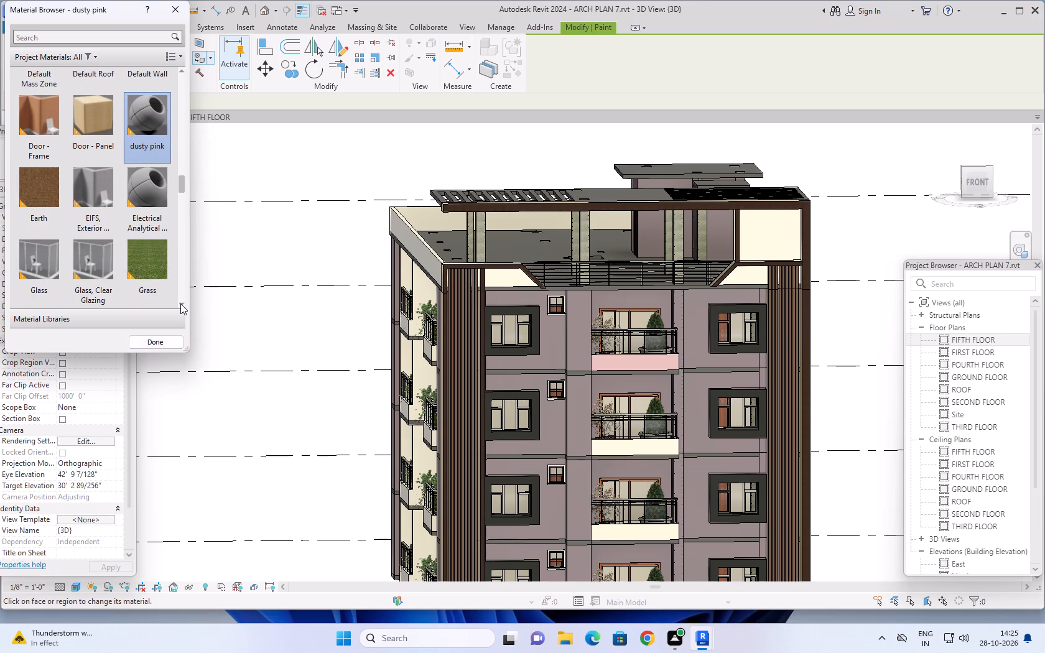
pyautogui.click(180, 303)
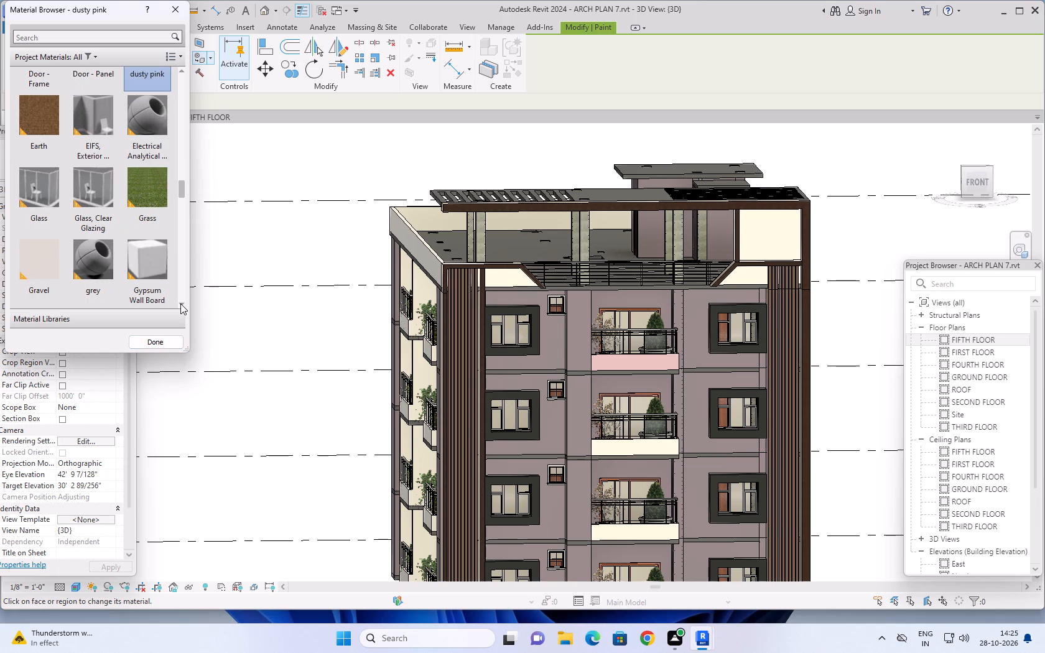
pyautogui.click(34, 259)
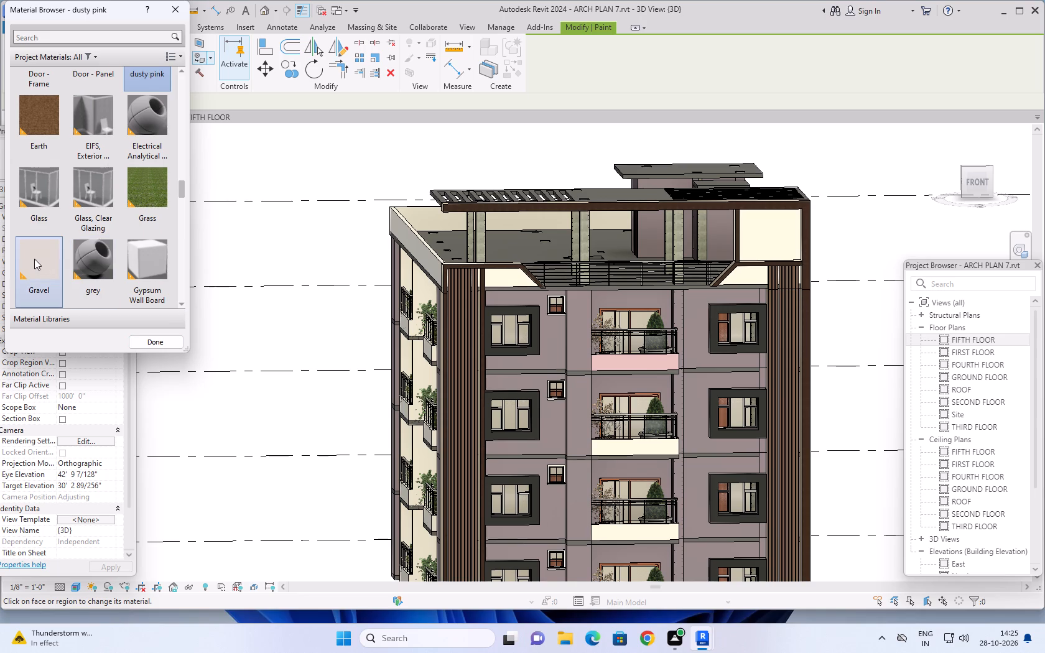
pyautogui.click(616, 363)
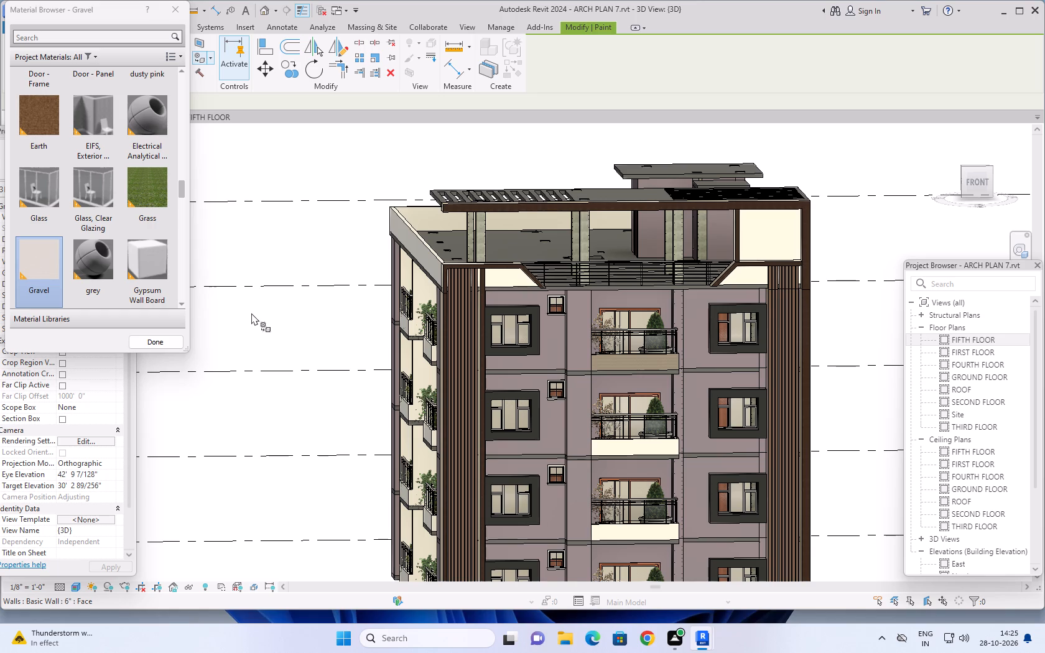
# Look through the rest of the project materials for another paint finish for the uppermost central balcony parapet.
pyautogui.click(182, 303)
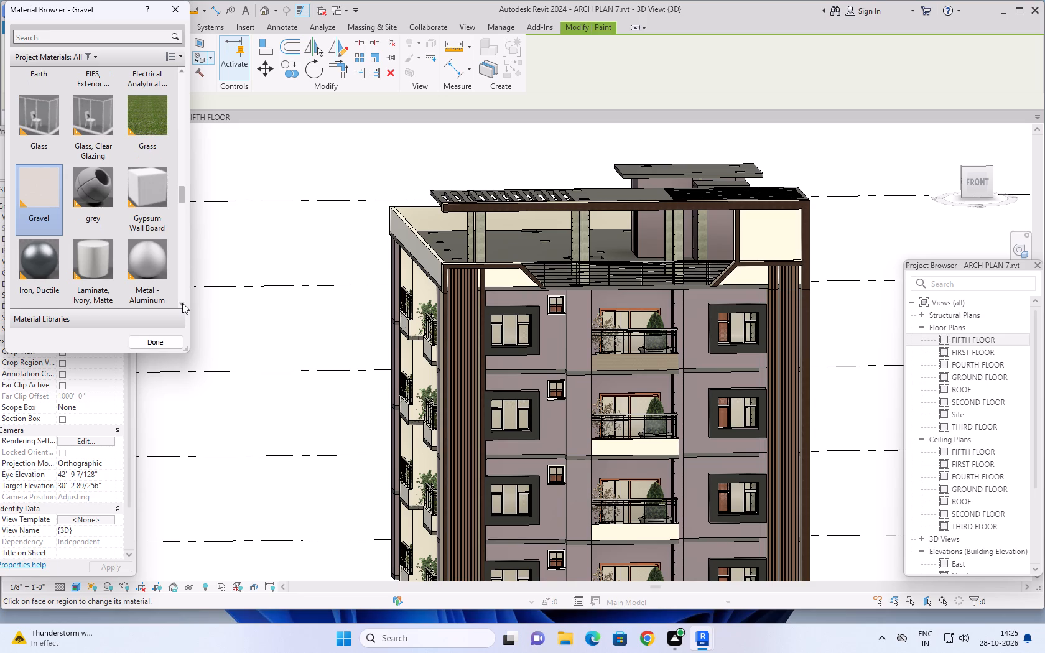
pyautogui.click(182, 303)
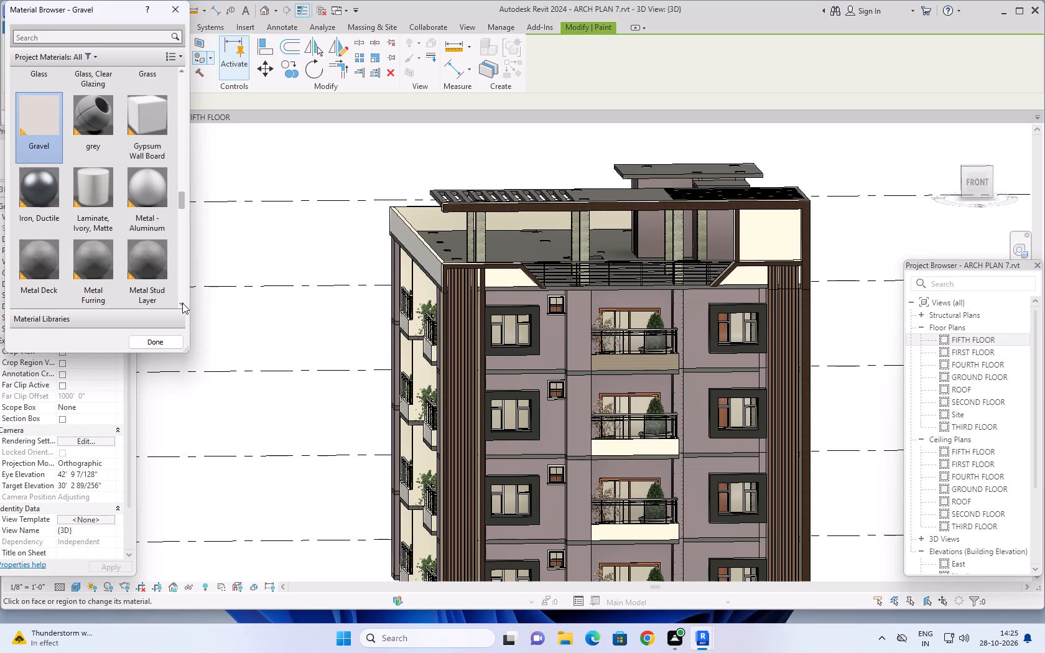
pyautogui.click(182, 303)
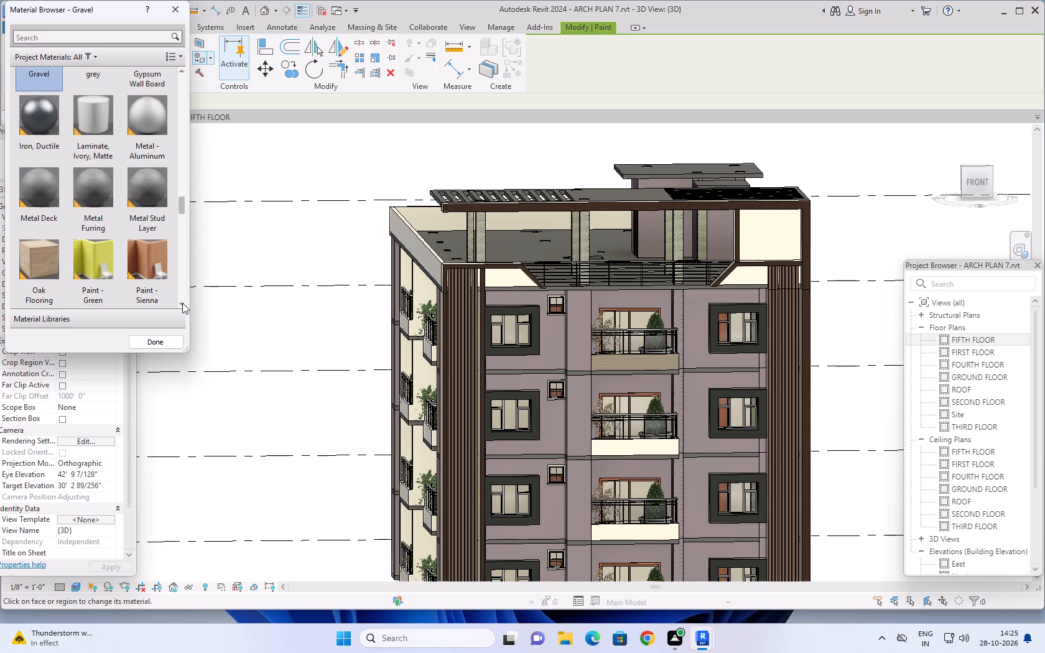
pyautogui.click(182, 303)
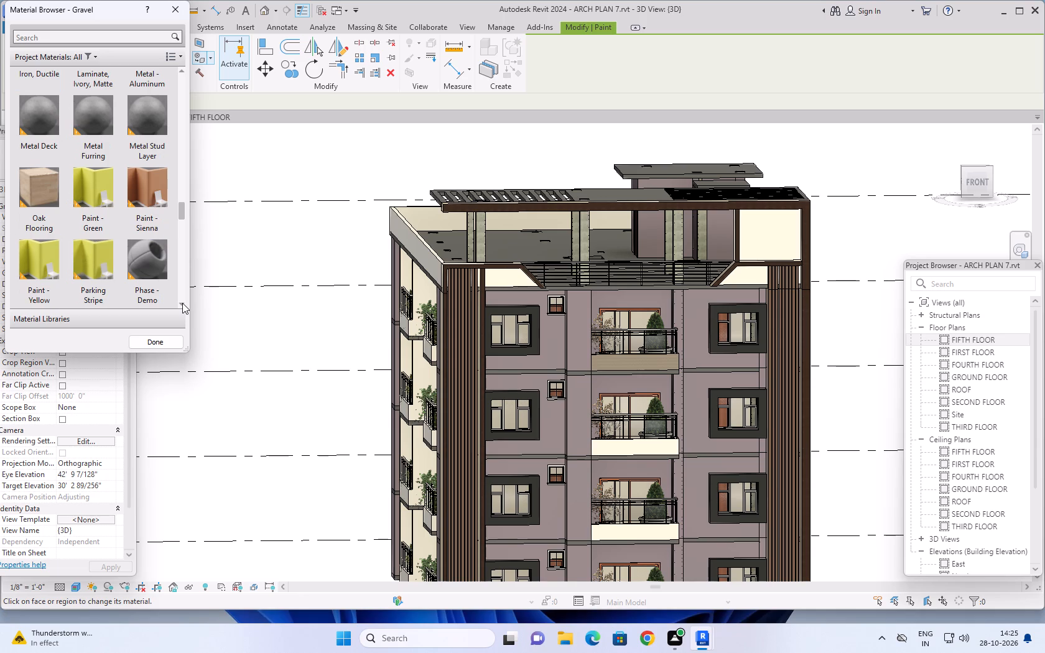
pyautogui.click(182, 303)
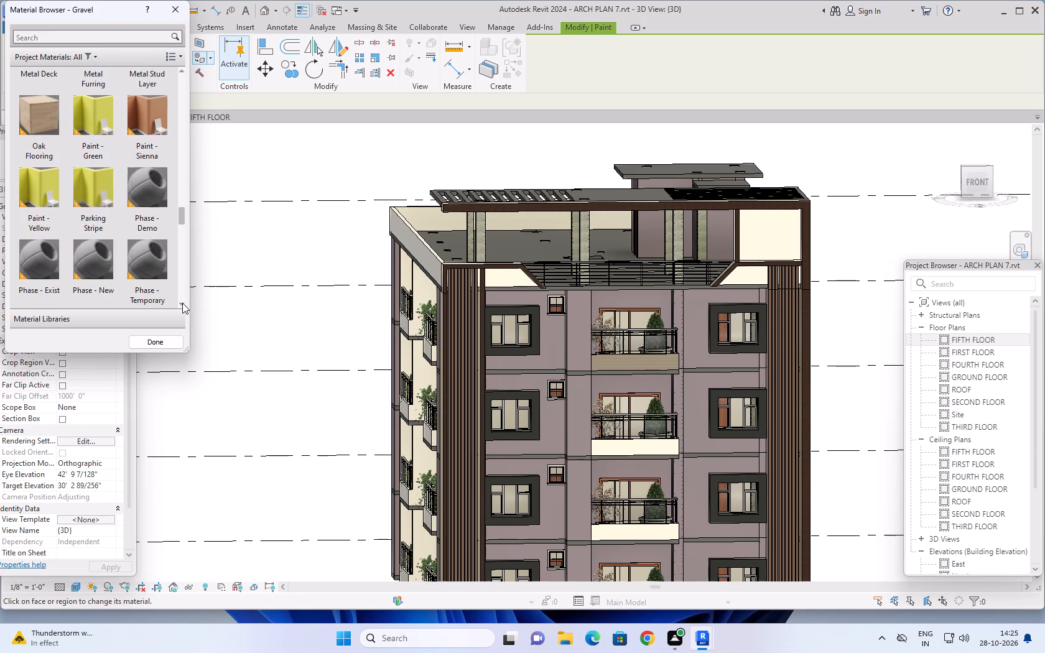
pyautogui.click(182, 303)
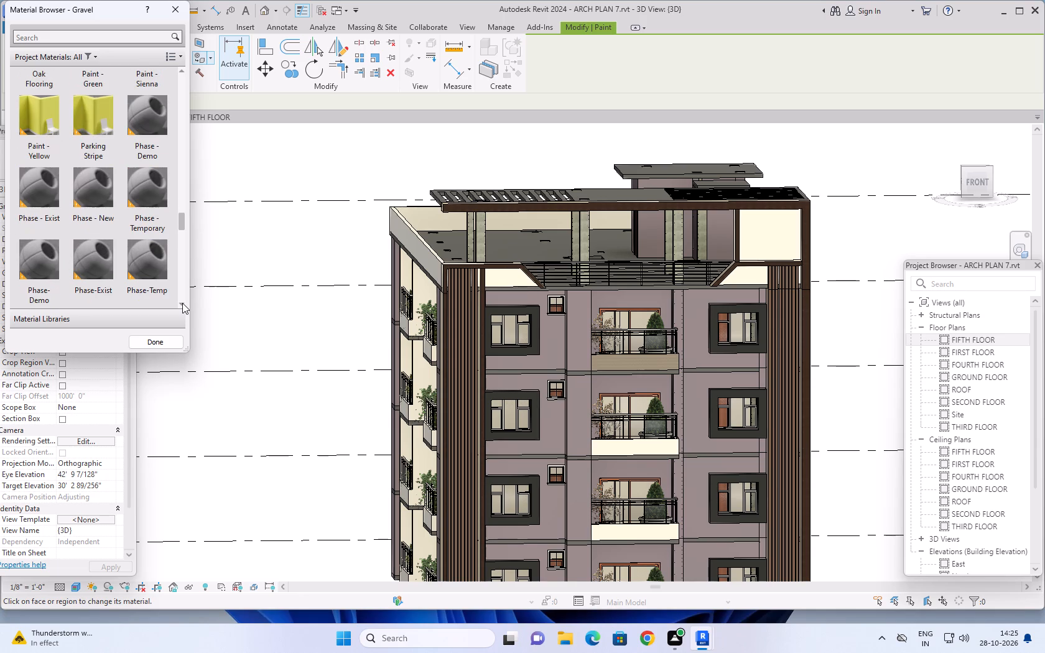
pyautogui.click(182, 303)
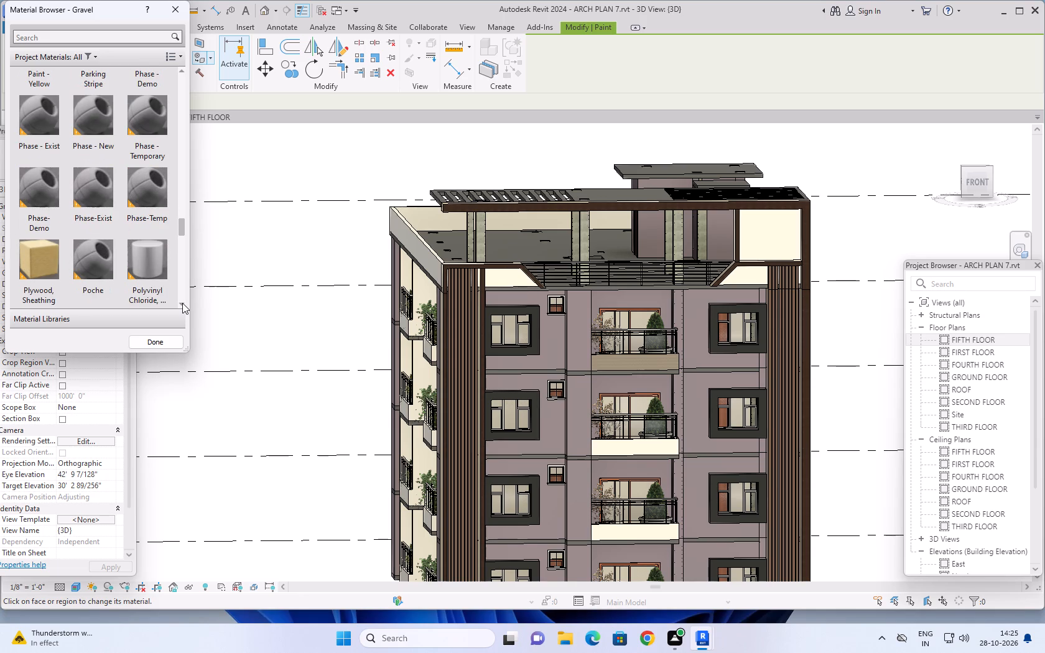
pyautogui.click(182, 303)
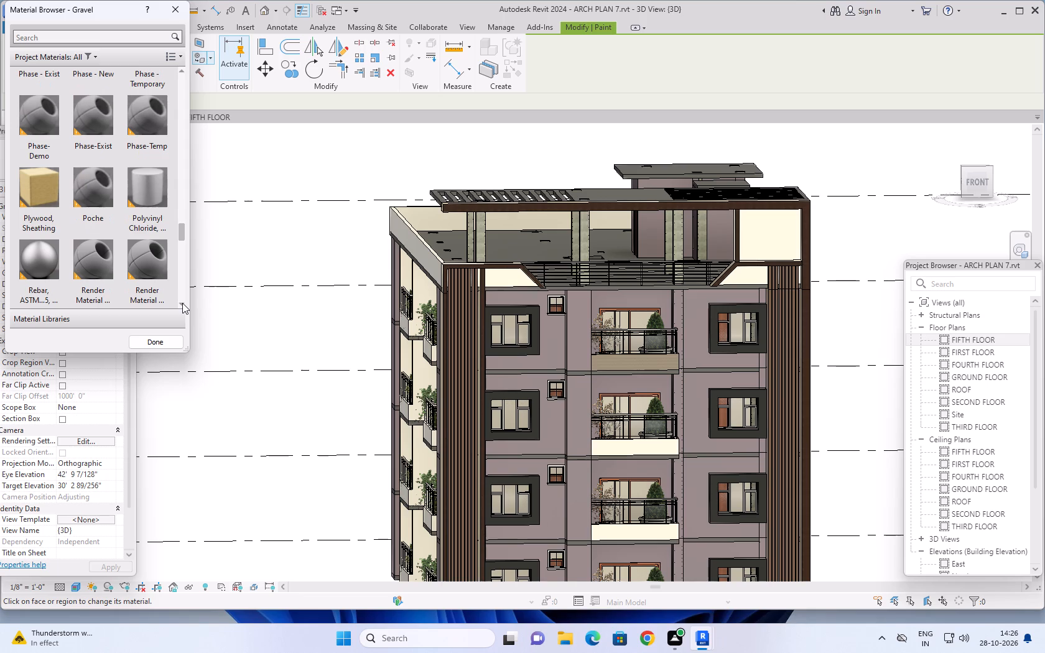
pyautogui.click(182, 303)
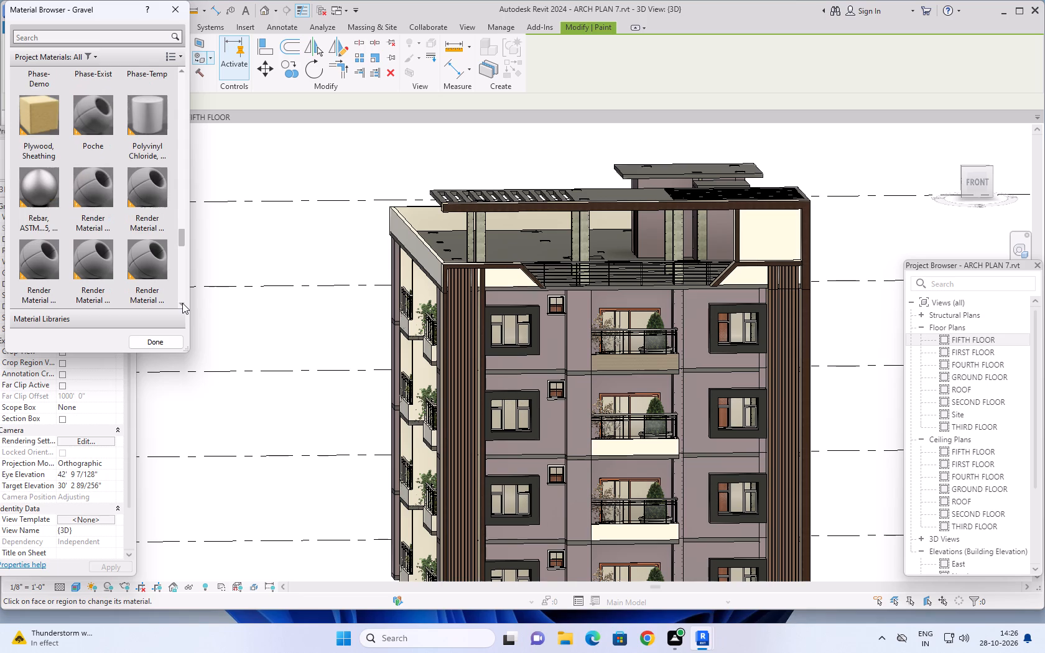
pyautogui.click(182, 303)
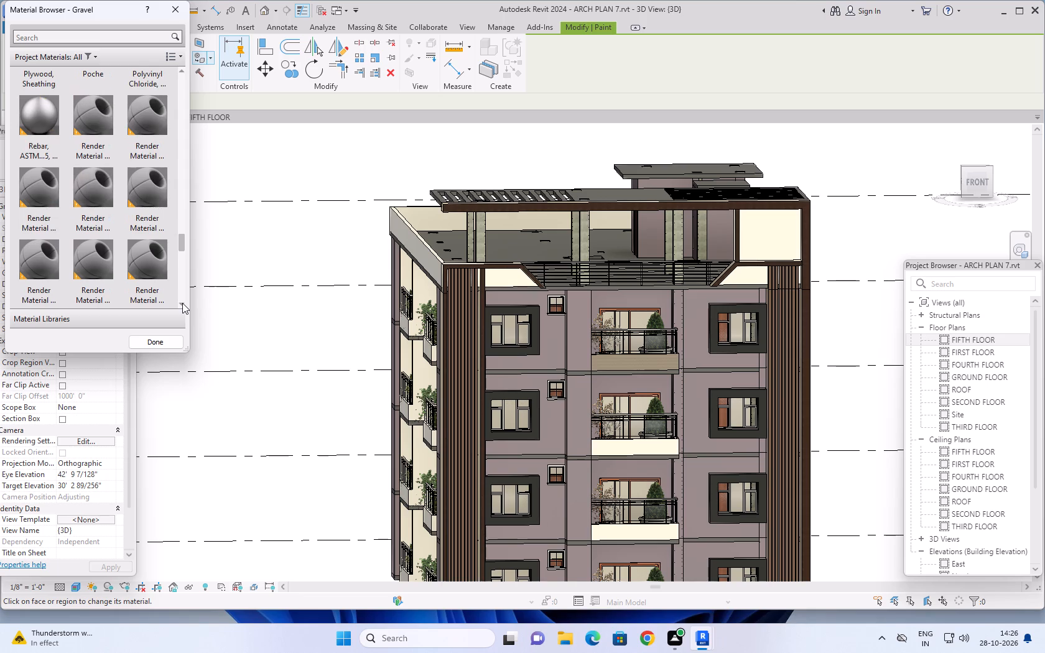
pyautogui.click(182, 303)
pyautogui.click(182, 303)
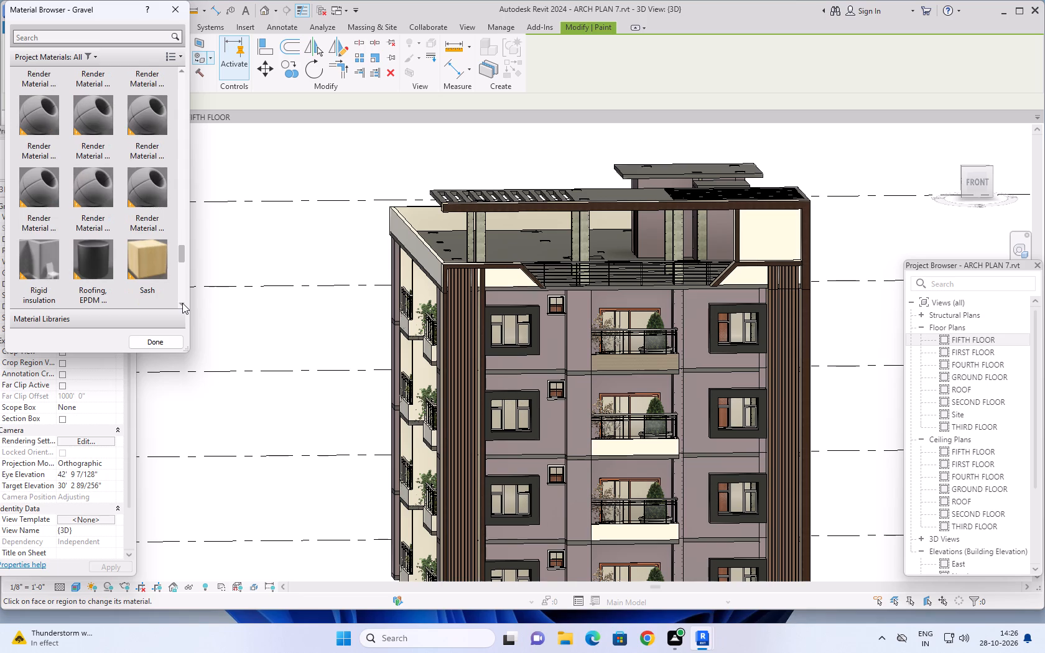
pyautogui.click(182, 303)
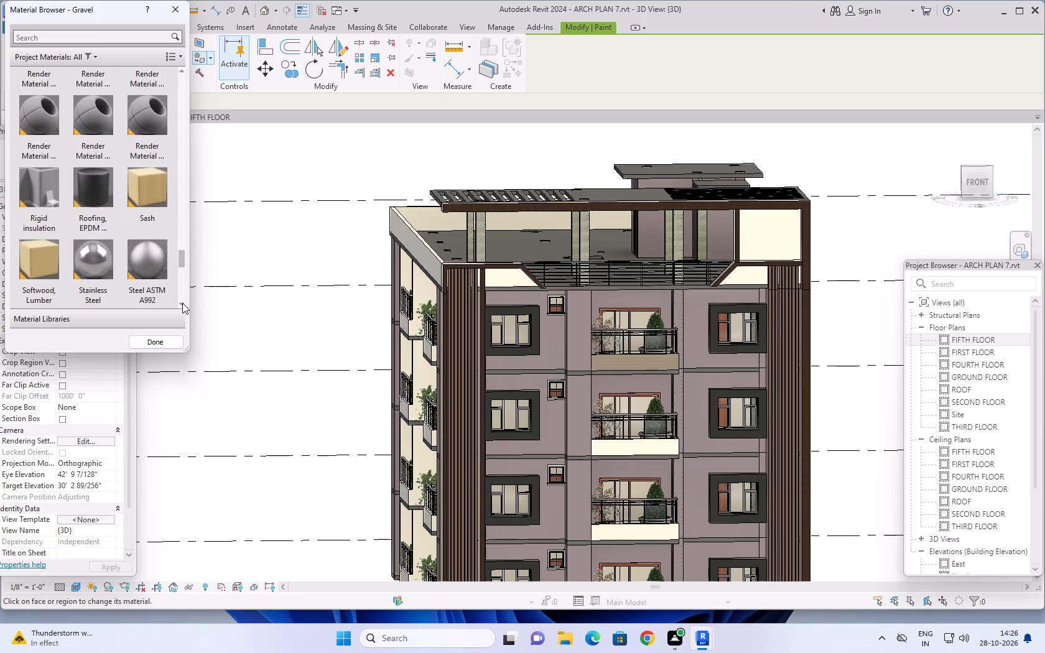
pyautogui.click(182, 303)
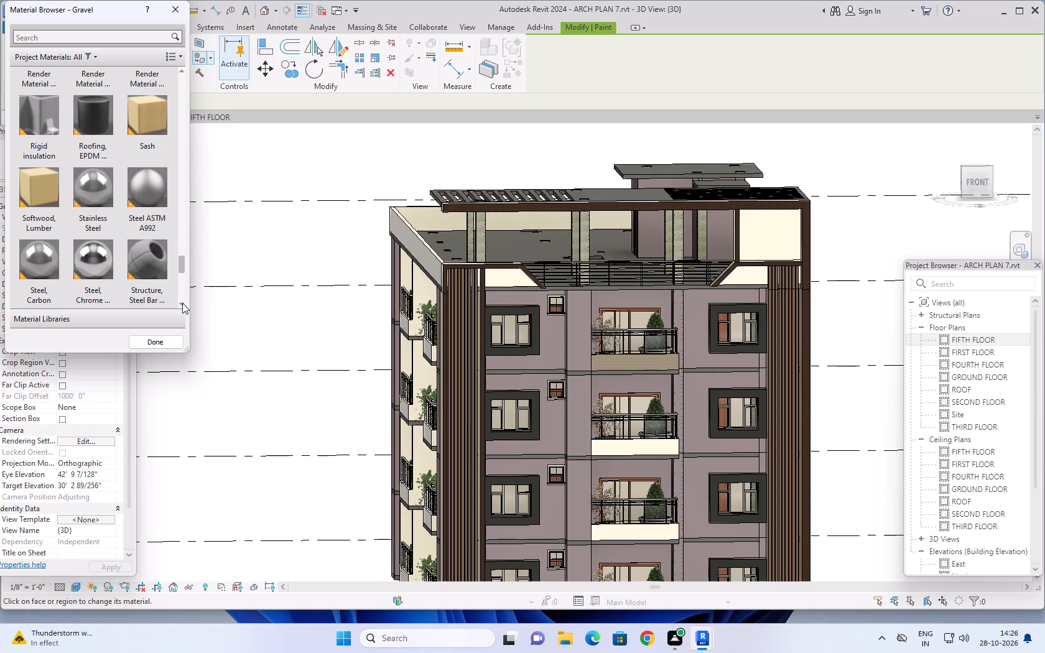
pyautogui.click(182, 303)
pyautogui.click(182, 303)
pyautogui.click(182, 303)
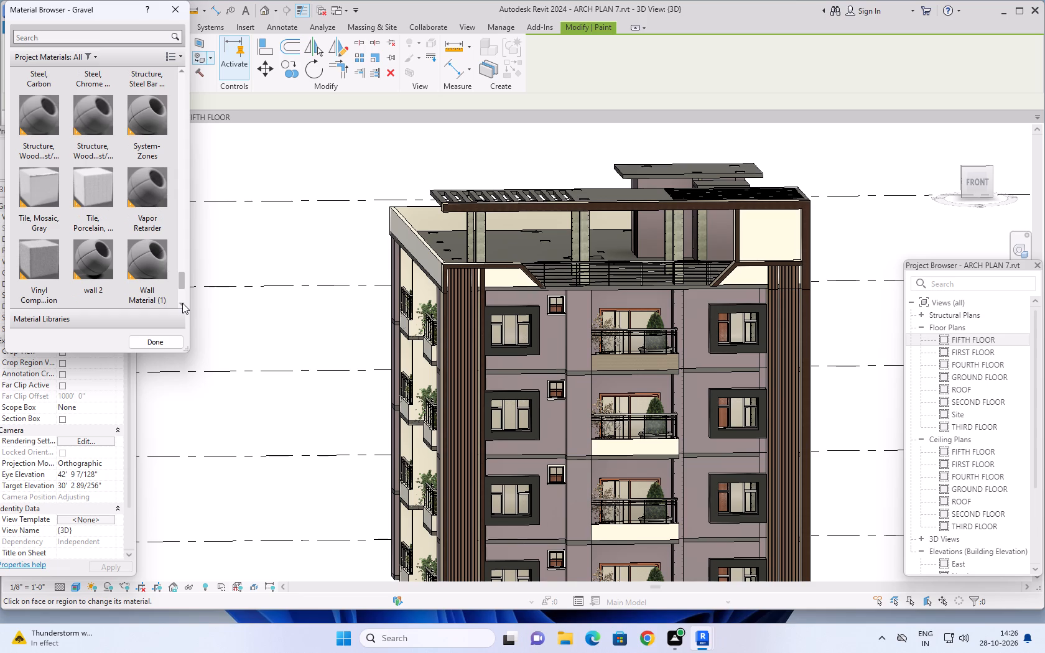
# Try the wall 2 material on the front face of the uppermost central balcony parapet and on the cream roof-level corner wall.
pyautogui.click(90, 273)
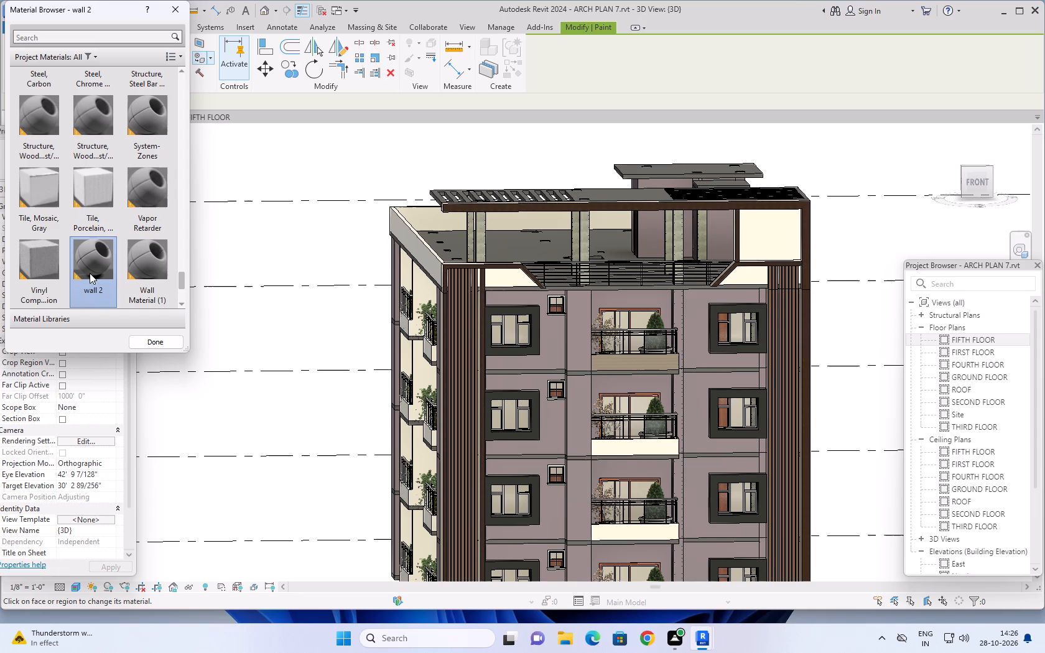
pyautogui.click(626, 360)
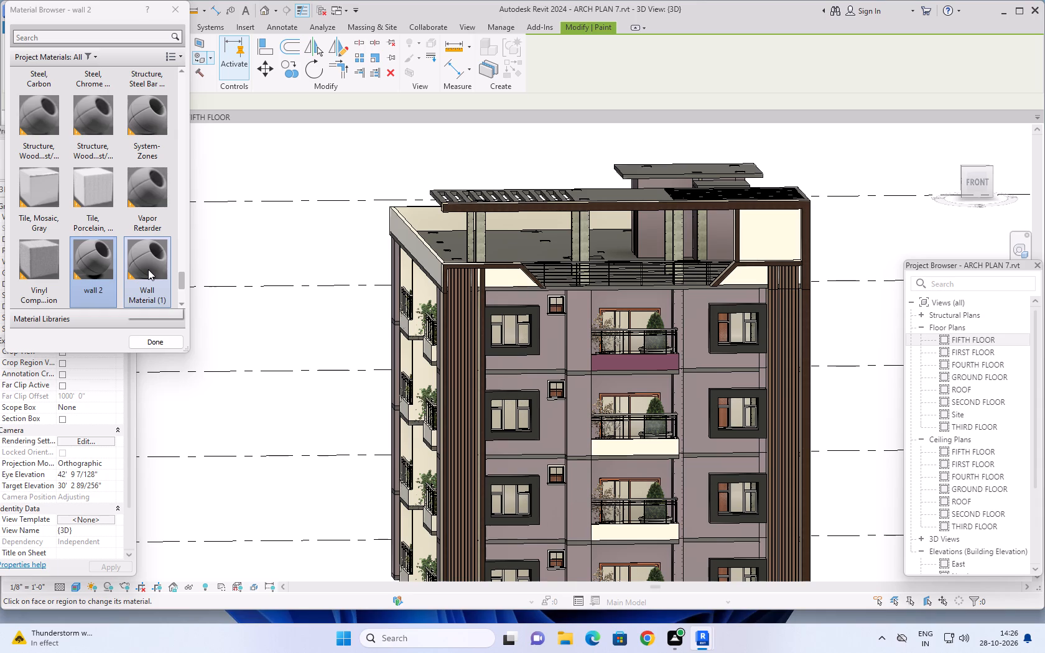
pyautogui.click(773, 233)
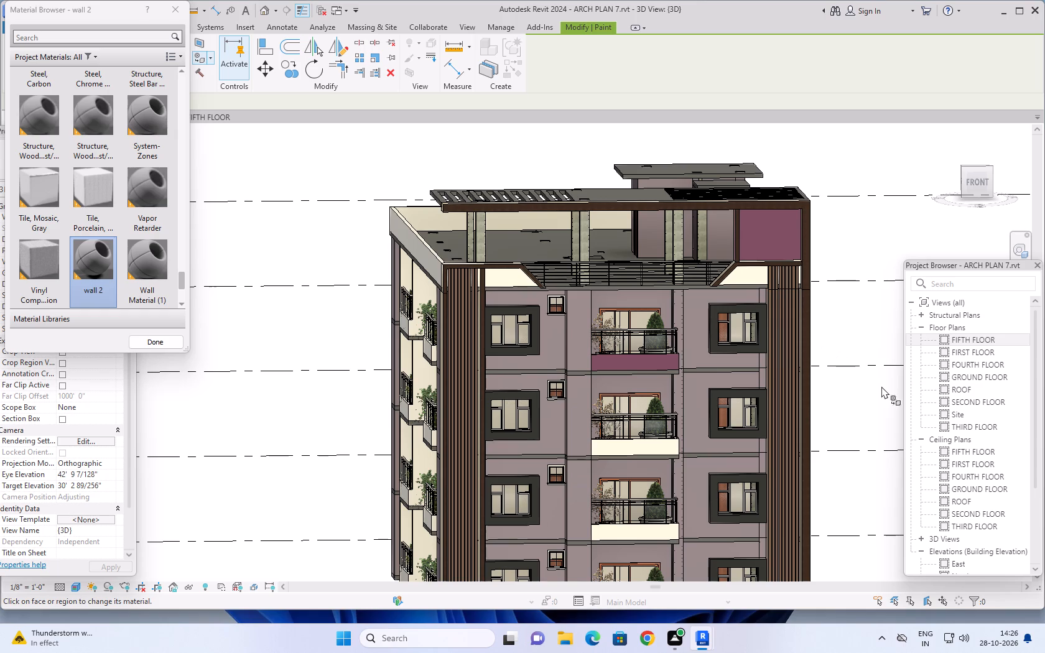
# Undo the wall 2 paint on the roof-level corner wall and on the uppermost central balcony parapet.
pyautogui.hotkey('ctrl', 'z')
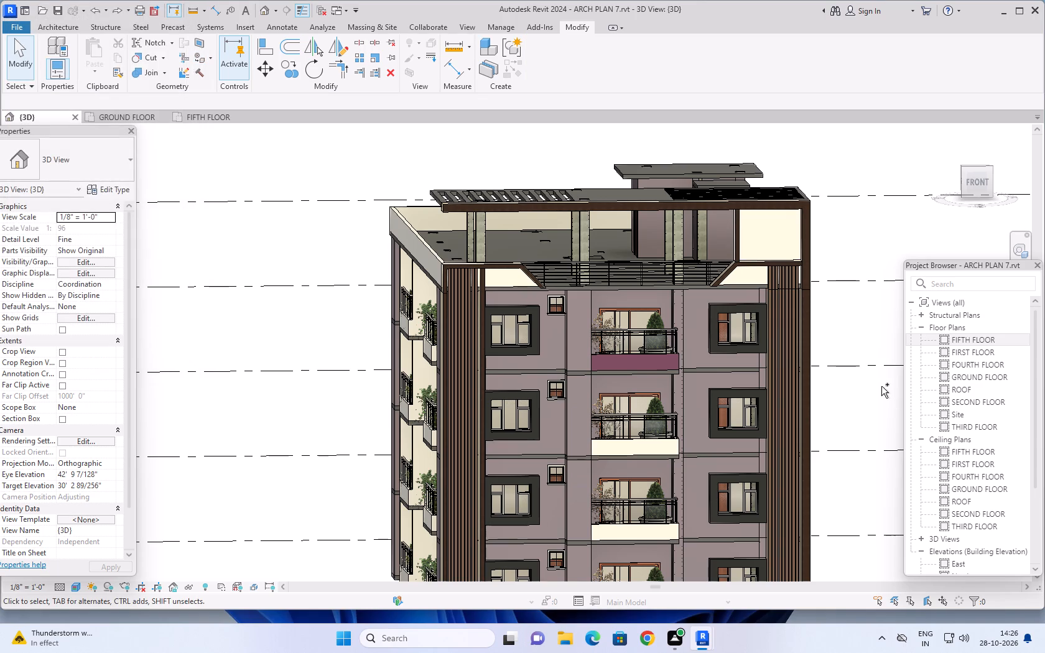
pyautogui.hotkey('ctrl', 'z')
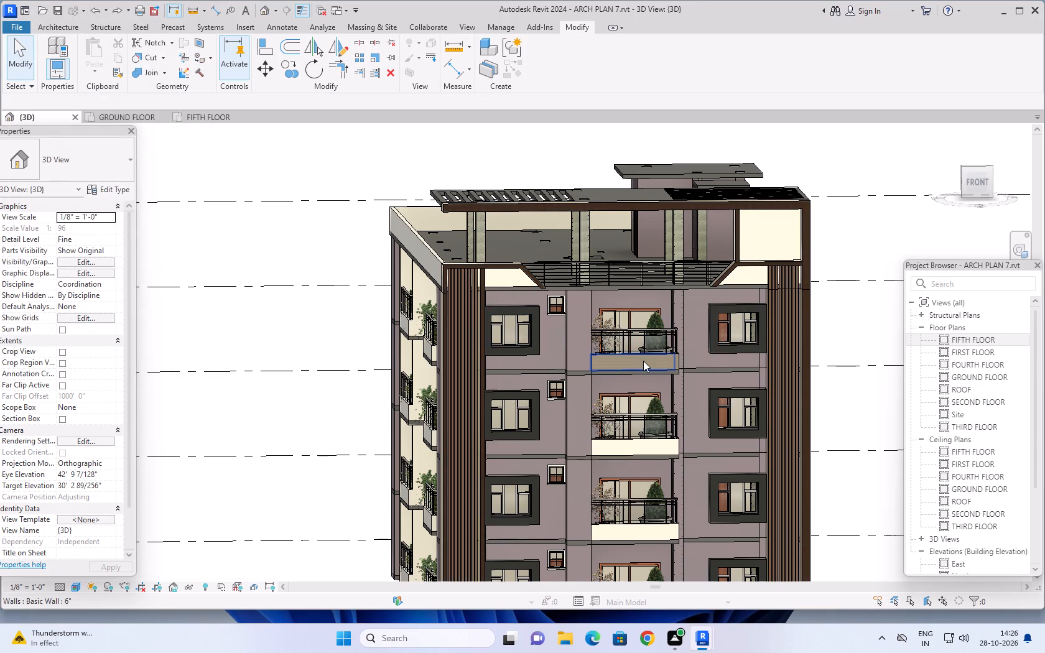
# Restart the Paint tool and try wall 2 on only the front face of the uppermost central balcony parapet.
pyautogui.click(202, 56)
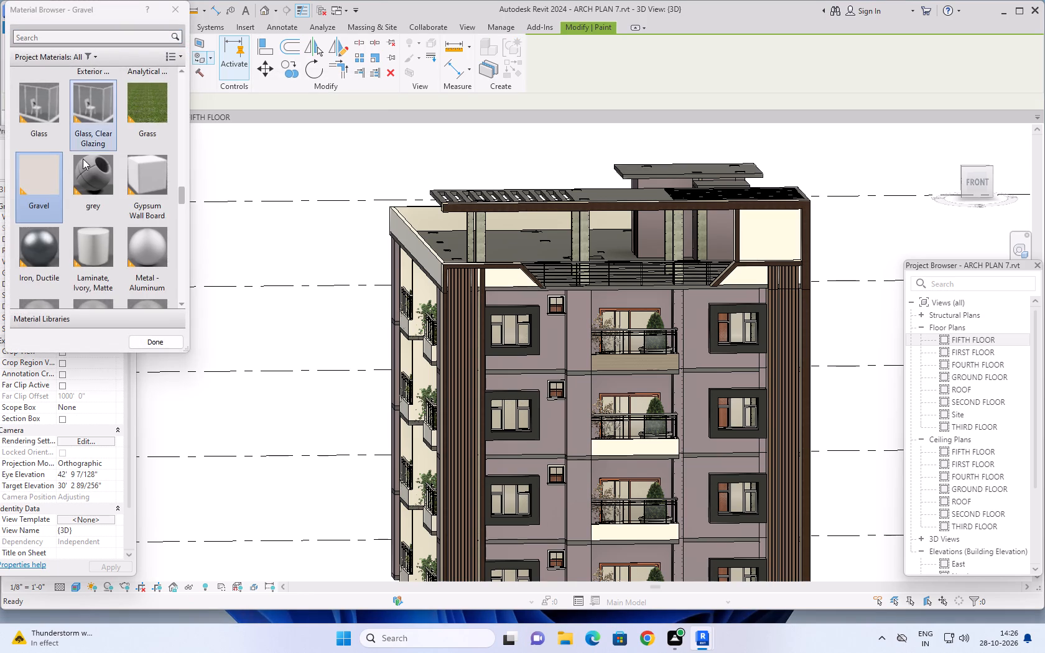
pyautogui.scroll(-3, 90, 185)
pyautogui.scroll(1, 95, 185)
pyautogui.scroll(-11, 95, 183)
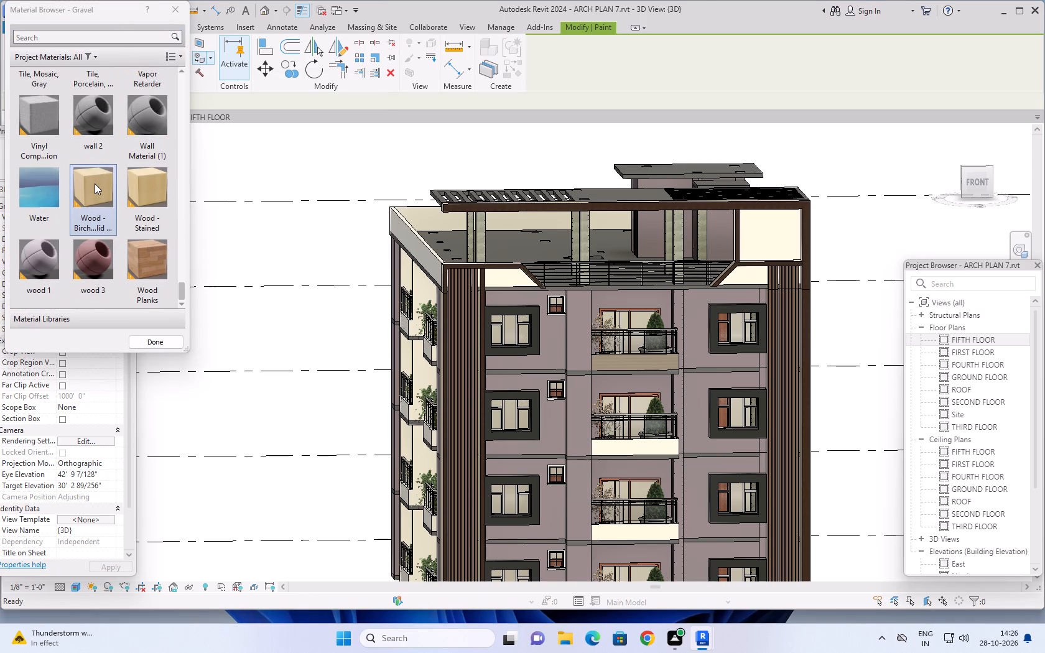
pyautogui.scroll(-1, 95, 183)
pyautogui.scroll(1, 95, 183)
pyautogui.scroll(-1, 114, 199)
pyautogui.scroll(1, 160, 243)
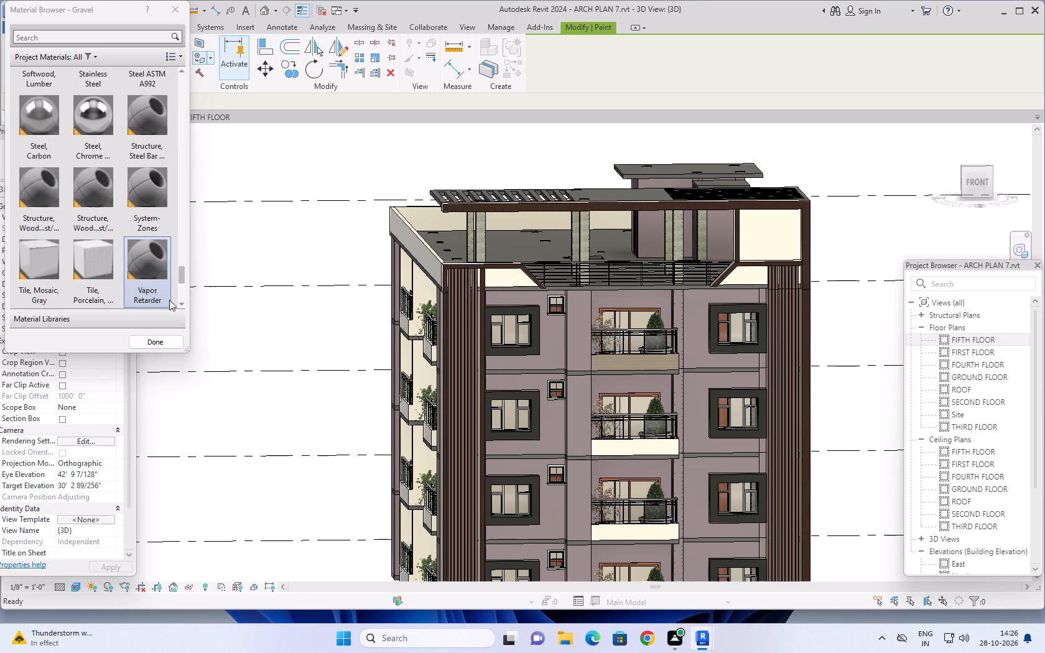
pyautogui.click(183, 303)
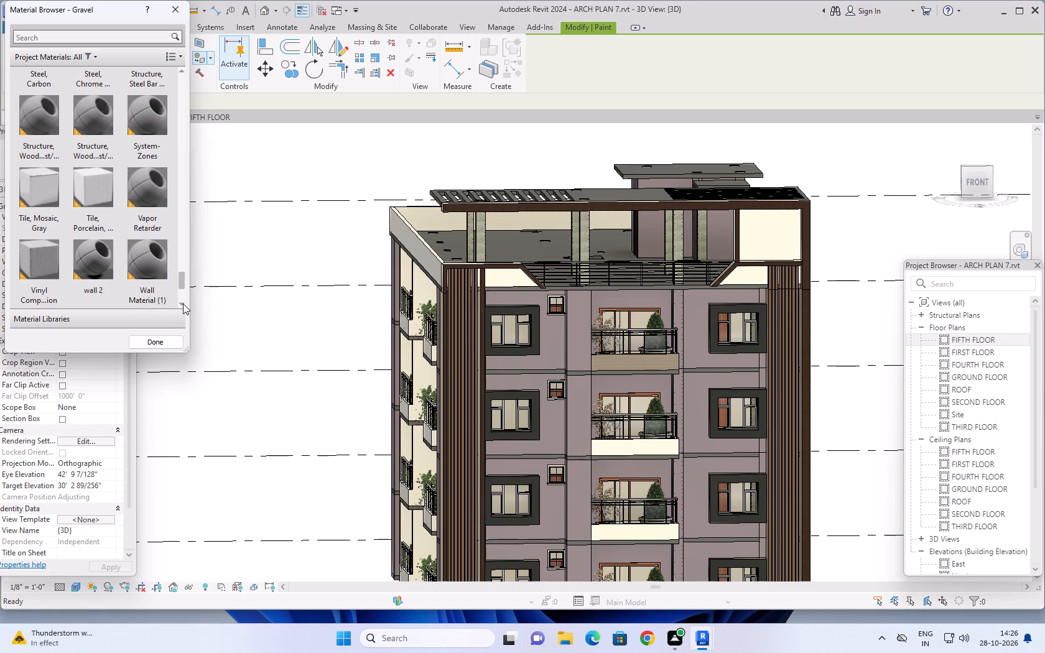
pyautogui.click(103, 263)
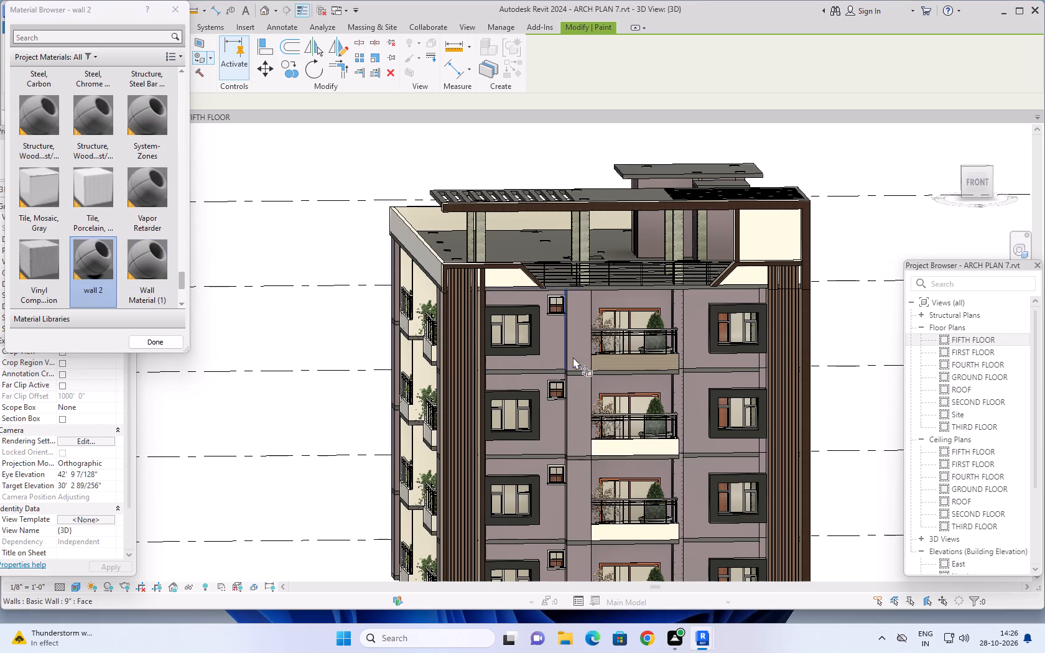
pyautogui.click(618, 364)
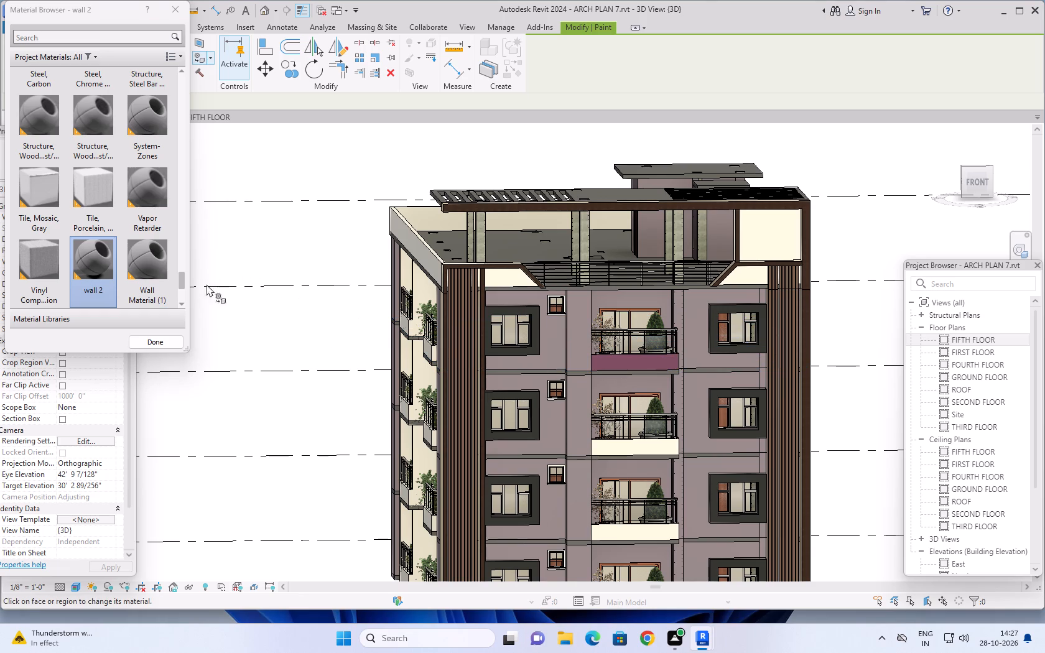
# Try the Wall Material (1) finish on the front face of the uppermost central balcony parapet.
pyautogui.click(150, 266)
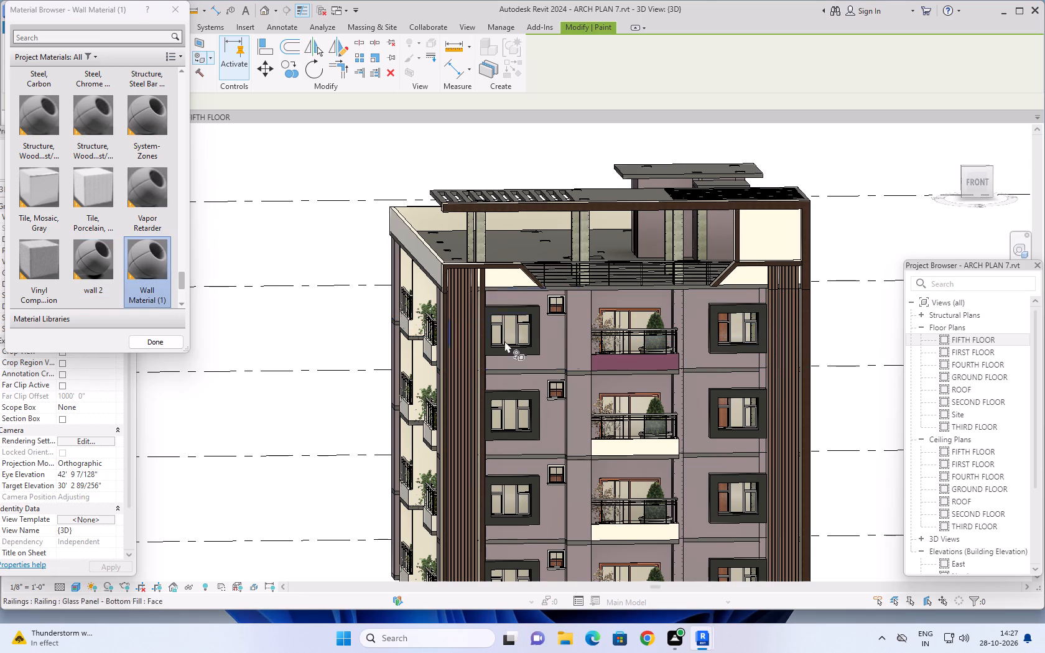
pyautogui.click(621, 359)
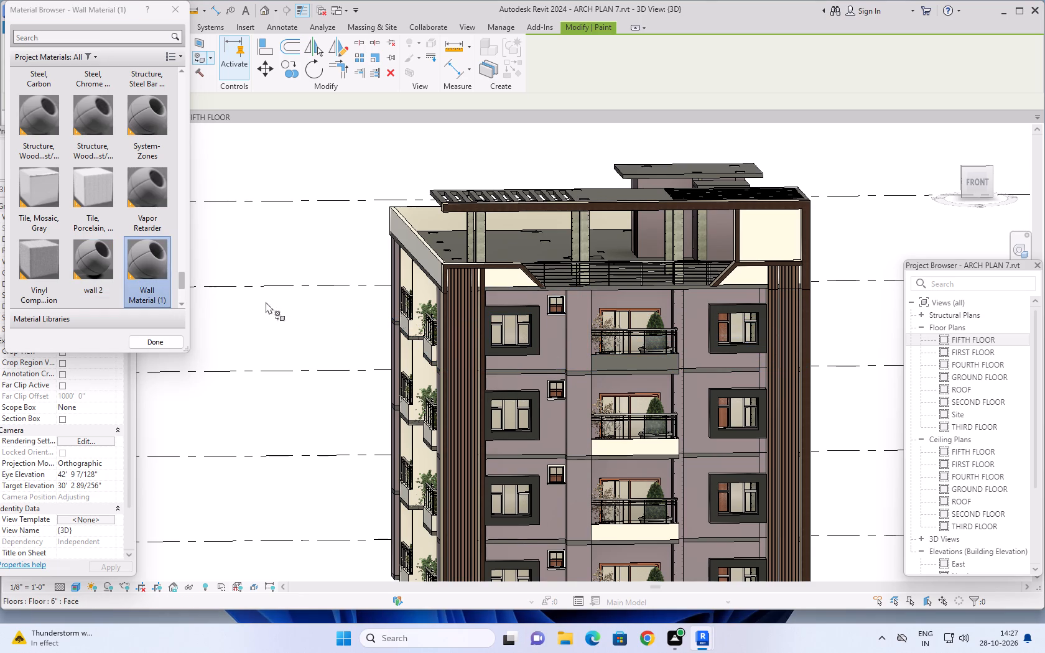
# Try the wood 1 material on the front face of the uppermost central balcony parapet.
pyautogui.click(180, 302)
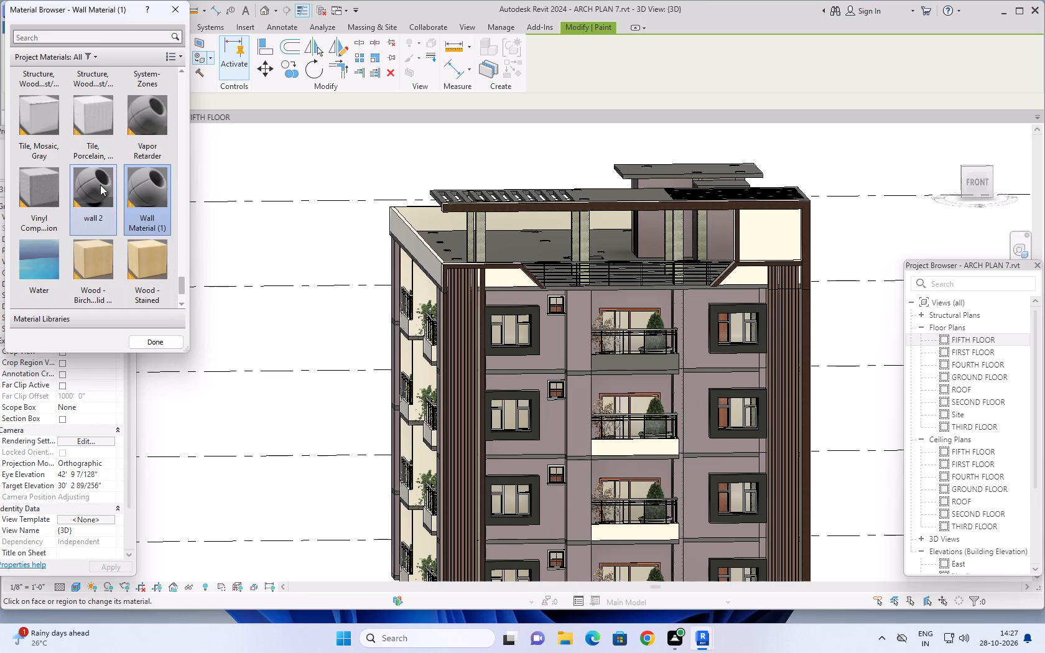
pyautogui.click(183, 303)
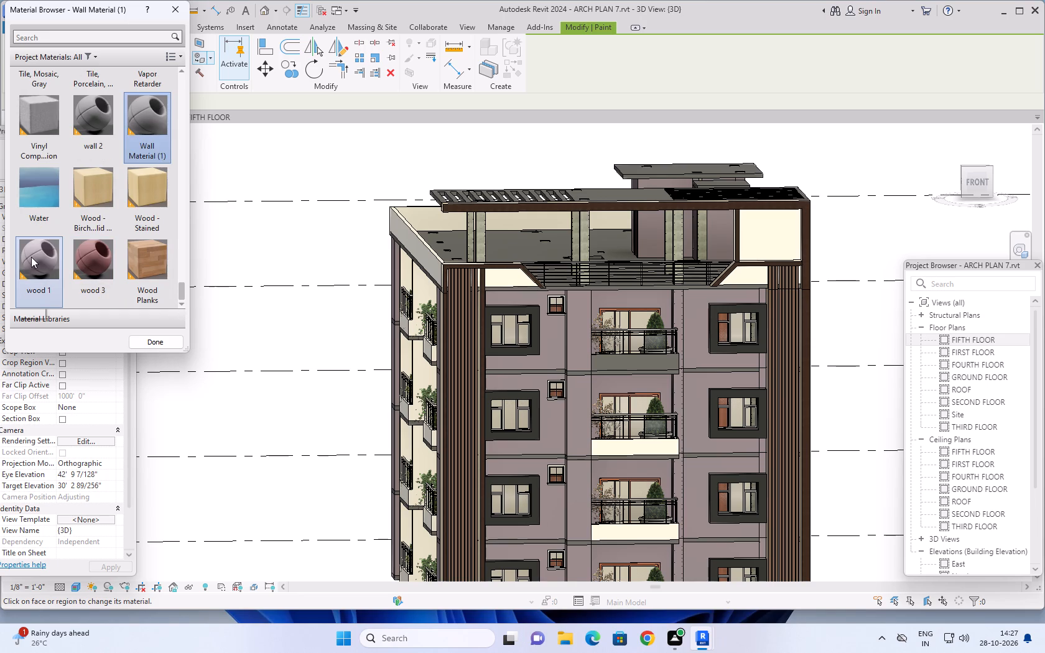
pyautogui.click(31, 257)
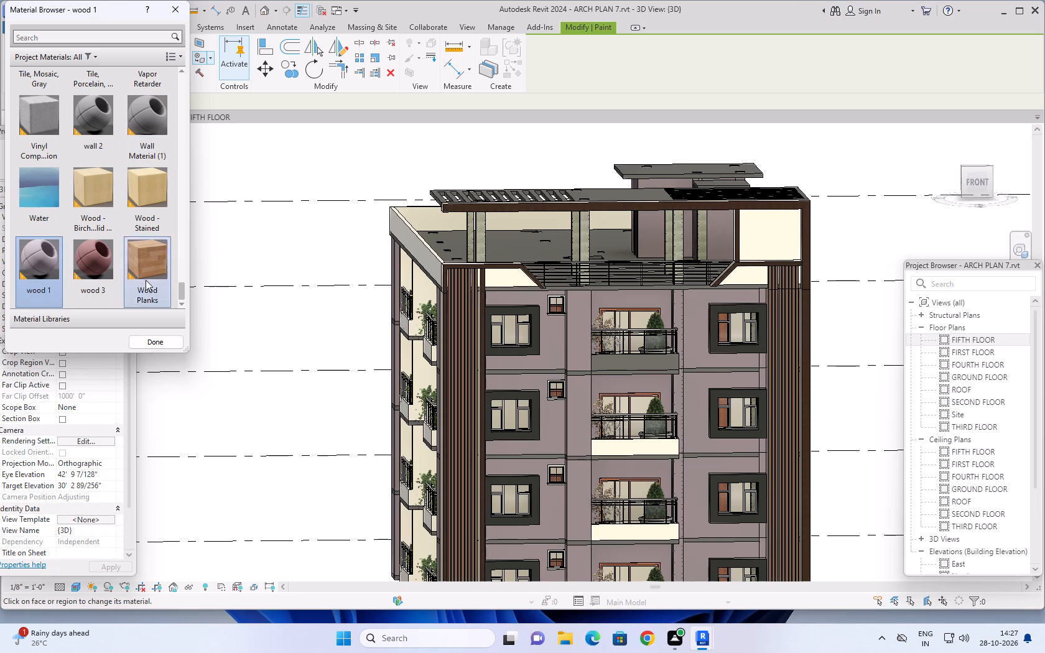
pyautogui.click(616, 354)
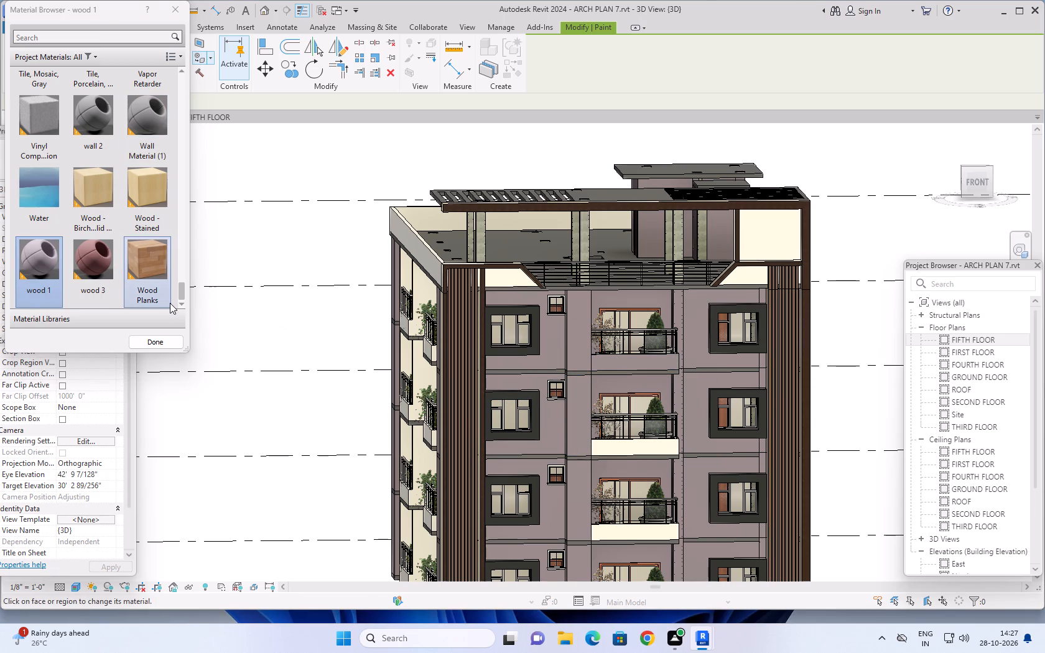
# Paint the front face of the uppermost central balcony parapet with the wood 3 material.
pyautogui.click(82, 269)
pyautogui.click(628, 359)
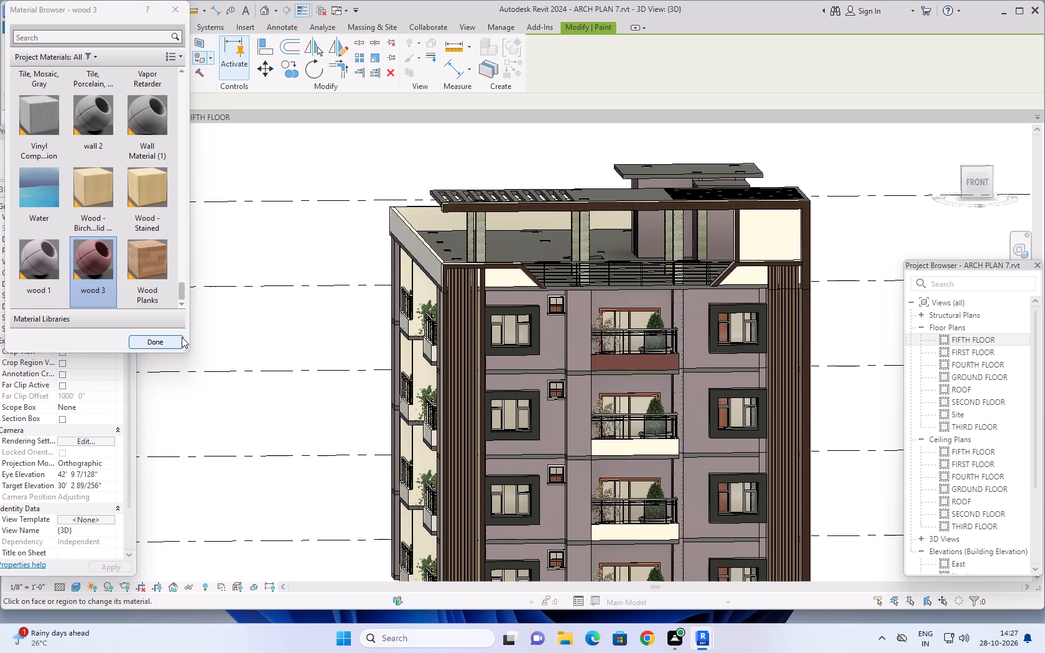
pyautogui.scroll(-2, 182, 337)
pyautogui.scroll(-1, 411, 386)
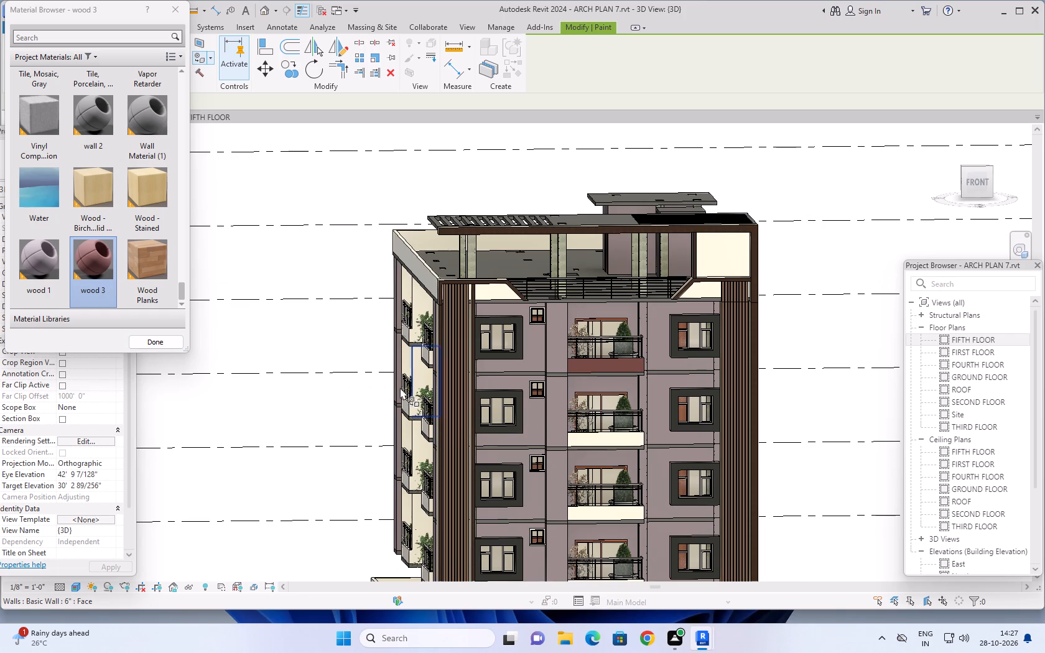
# Paint the front faces of all four central balcony parapets with the Asphalt, Pavement, Light Grey material.
pyautogui.scroll(-3, 136, 257)
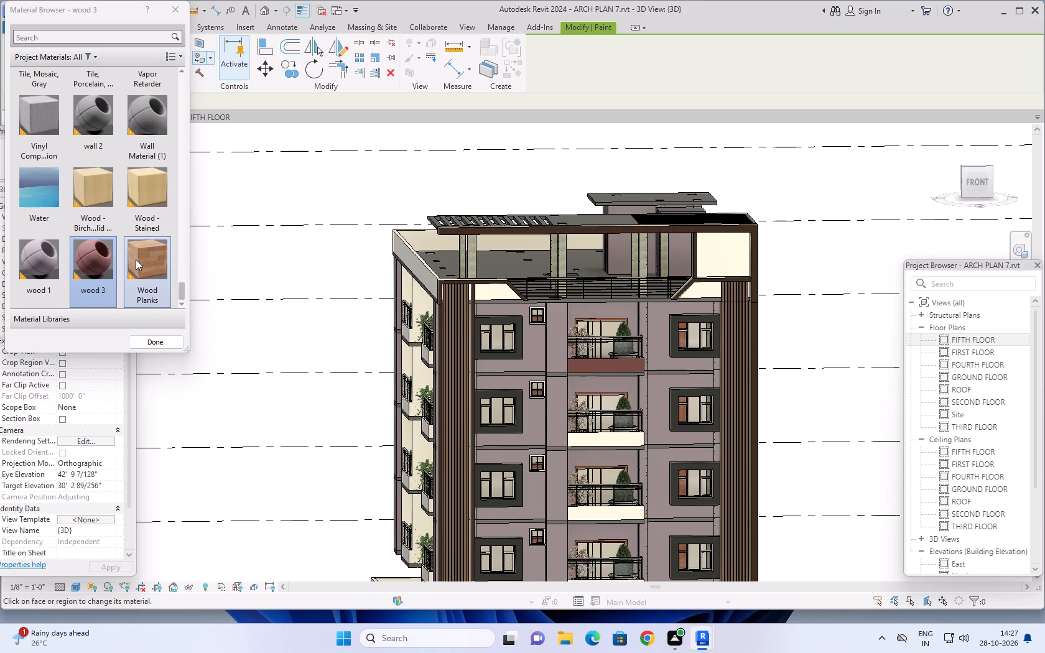
pyautogui.scroll(5, 136, 259)
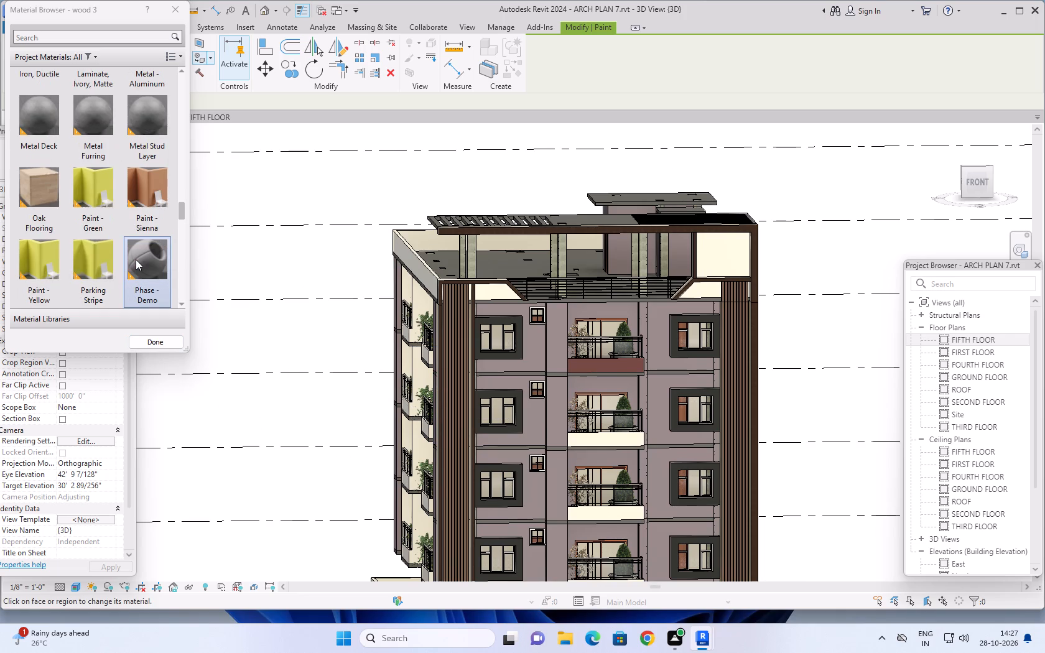
pyautogui.scroll(2, 136, 259)
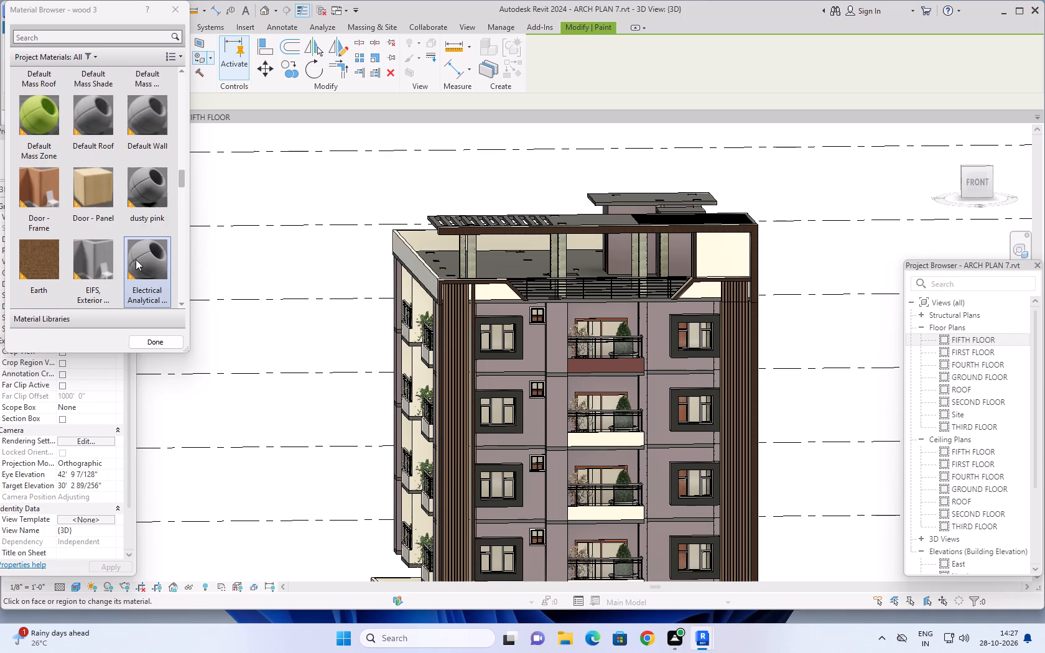
pyautogui.scroll(1, 136, 259)
pyautogui.scroll(-1, 136, 259)
pyautogui.scroll(1, 136, 259)
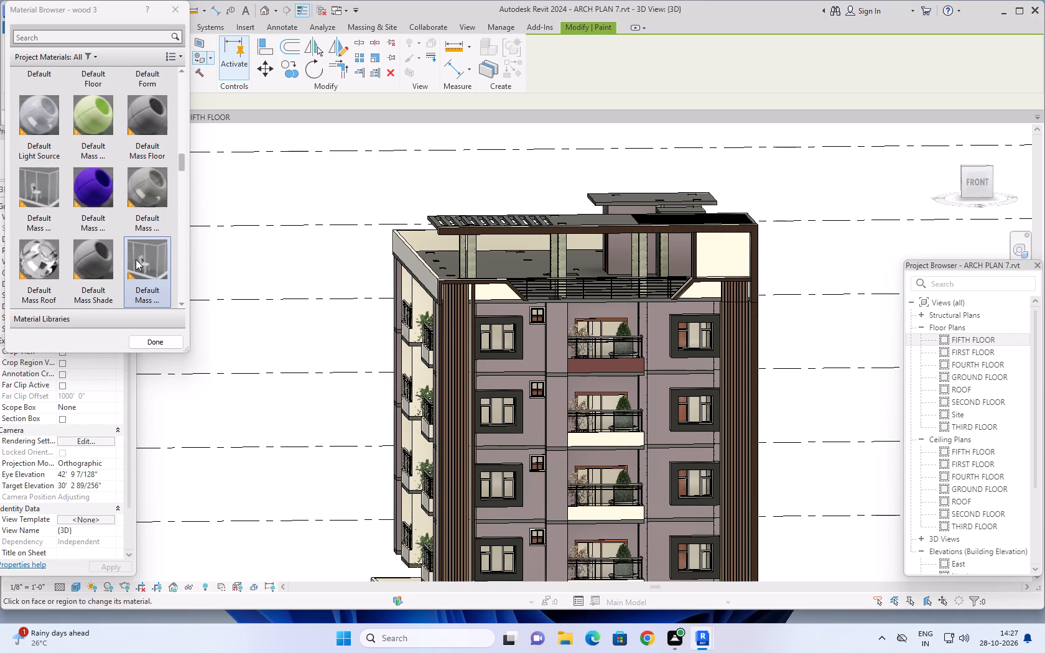
pyautogui.scroll(2, 136, 259)
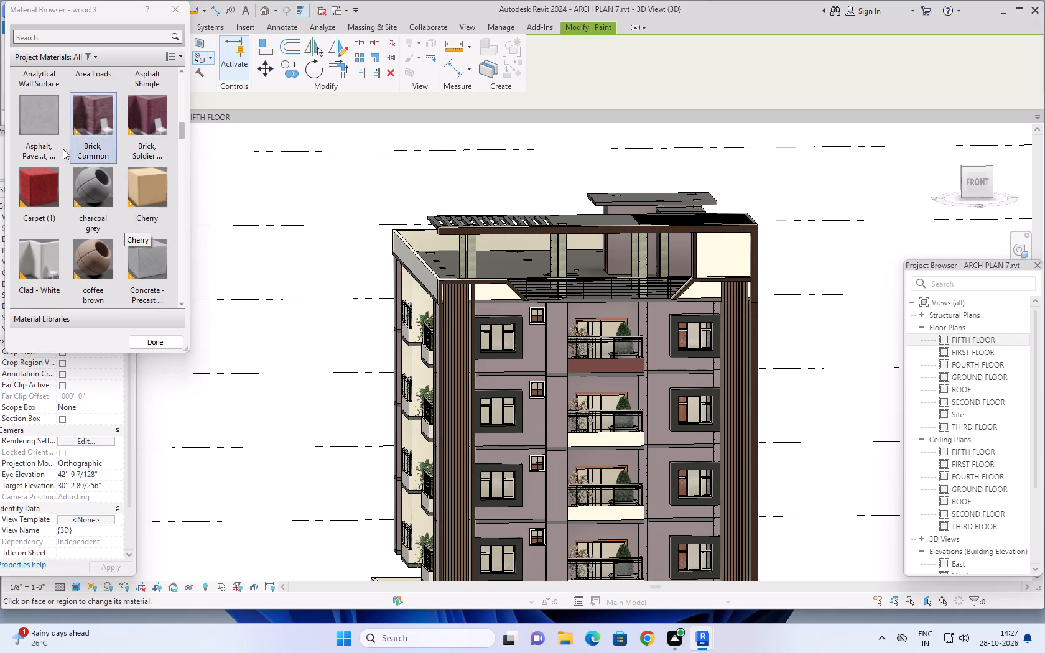
pyautogui.click(40, 113)
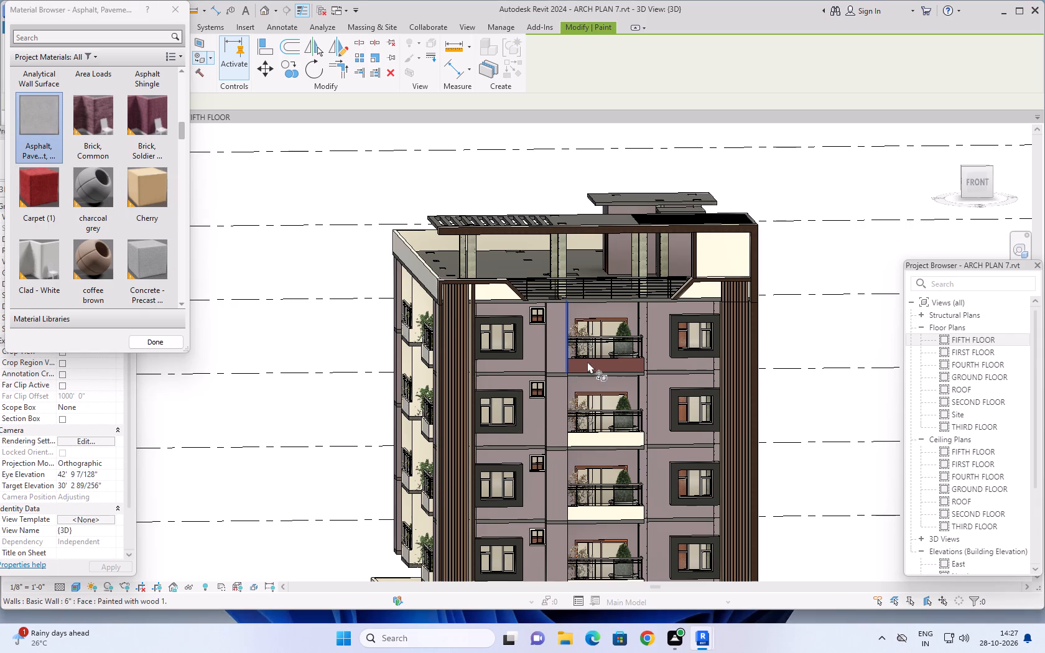
pyautogui.click(593, 364)
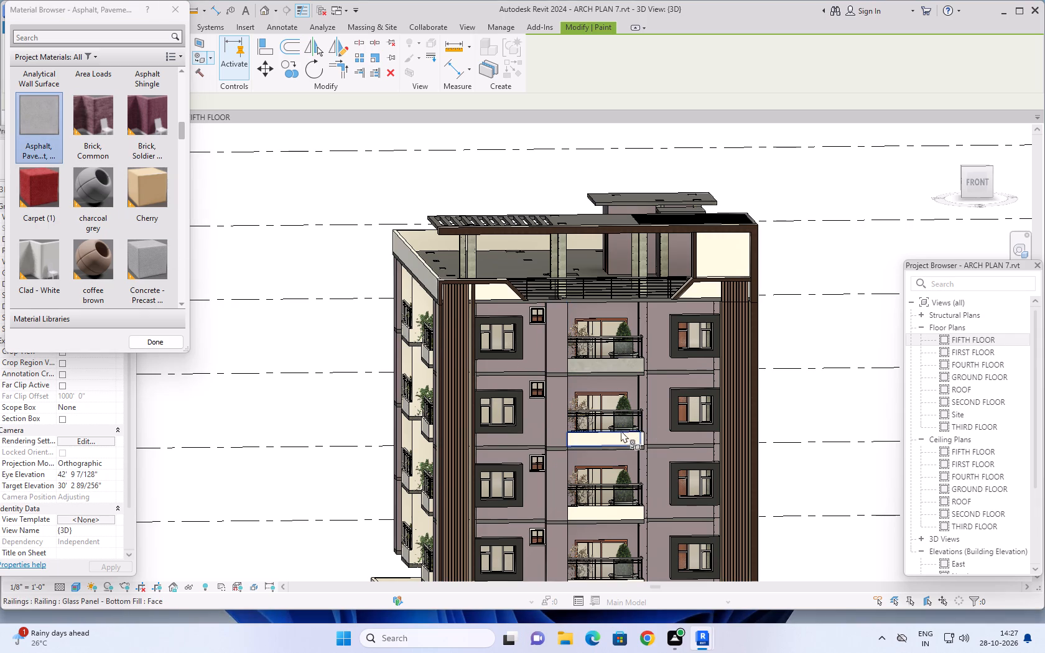
pyautogui.click(613, 438)
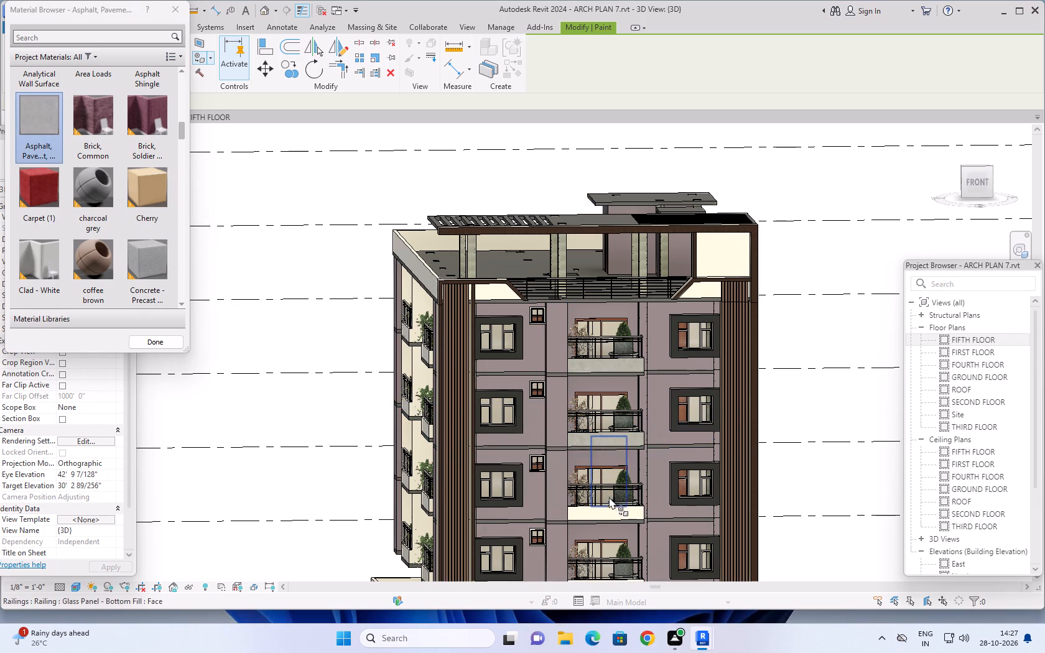
pyautogui.click(607, 509)
pyautogui.scroll(-2, 629, 492)
pyautogui.scroll(4, 617, 563)
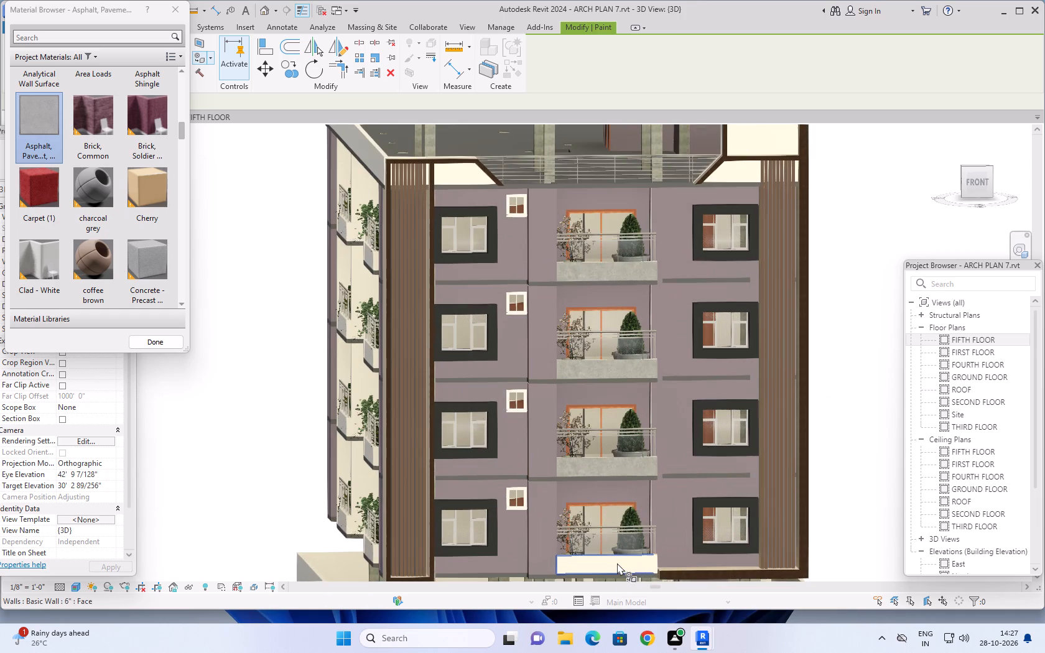
pyautogui.click(629, 565)
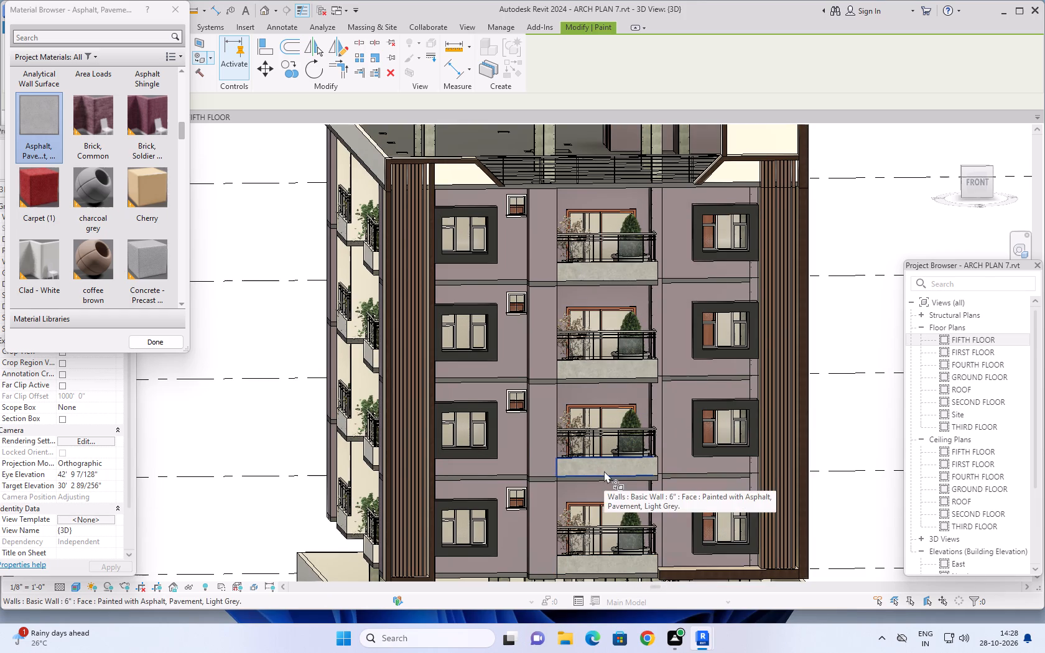
# Paint the exposed right-side end faces of all four central balcony parapets with Asphalt, Pavement, Light Grey.
pyautogui.keyDown('shift'); pyautogui.moveTo(604, 471); pyautogui.dragTo(493, 486, button='middle'); pyautogui.keyUp('shift')
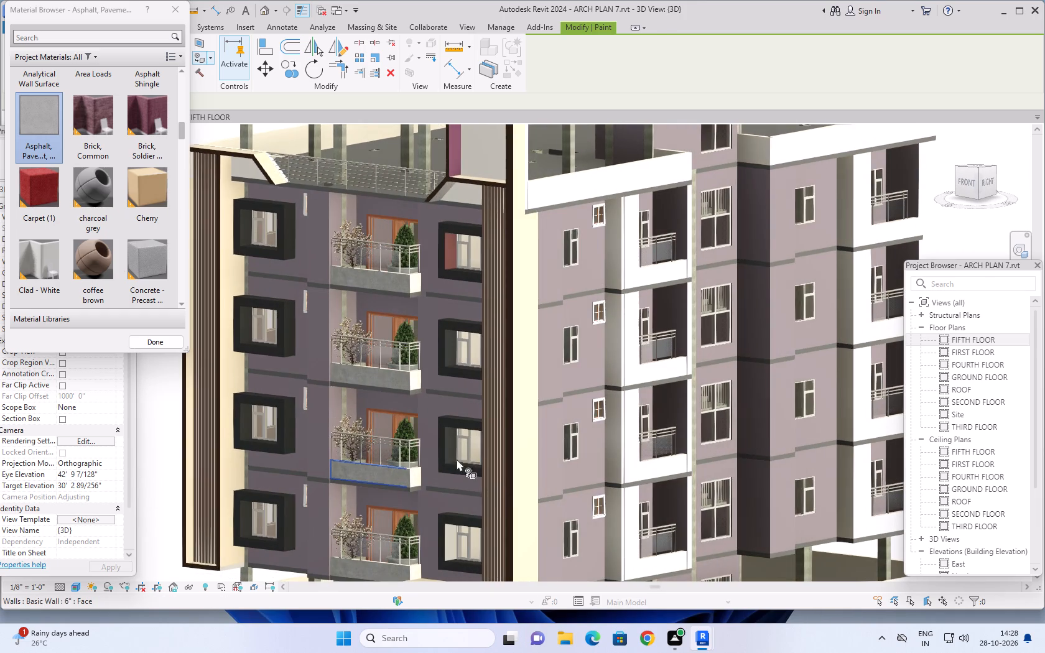
pyautogui.scroll(3, 401, 280)
pyautogui.click(420, 284)
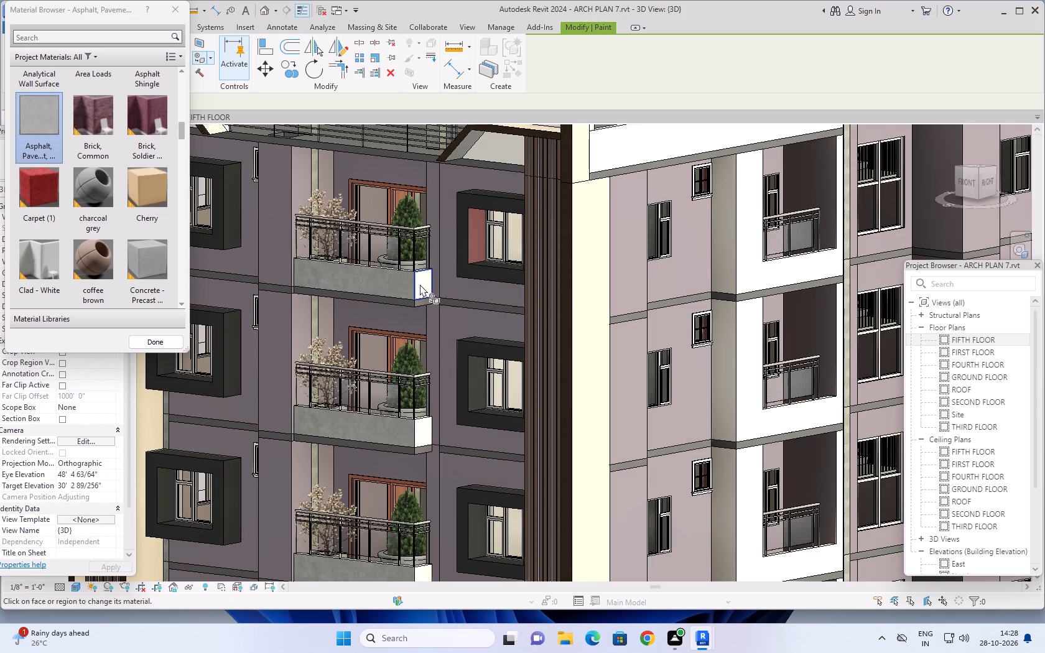
pyautogui.click(425, 430)
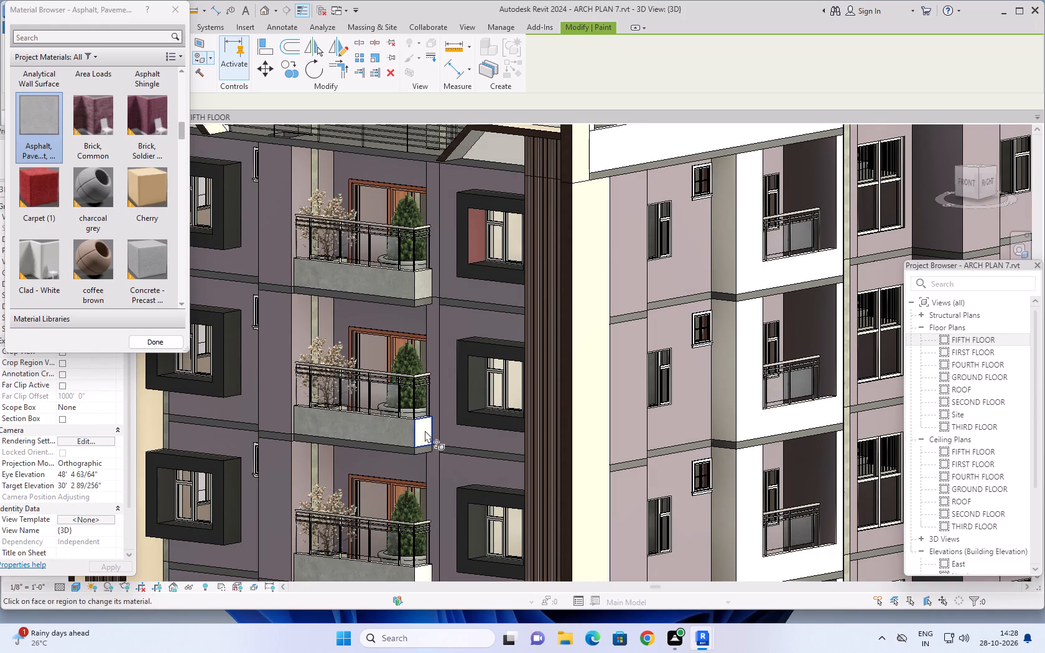
pyautogui.scroll(-3, 425, 430)
pyautogui.moveTo(423, 440); pyautogui.dragTo(422, 338, button='middle')
pyautogui.scroll(4, 427, 417)
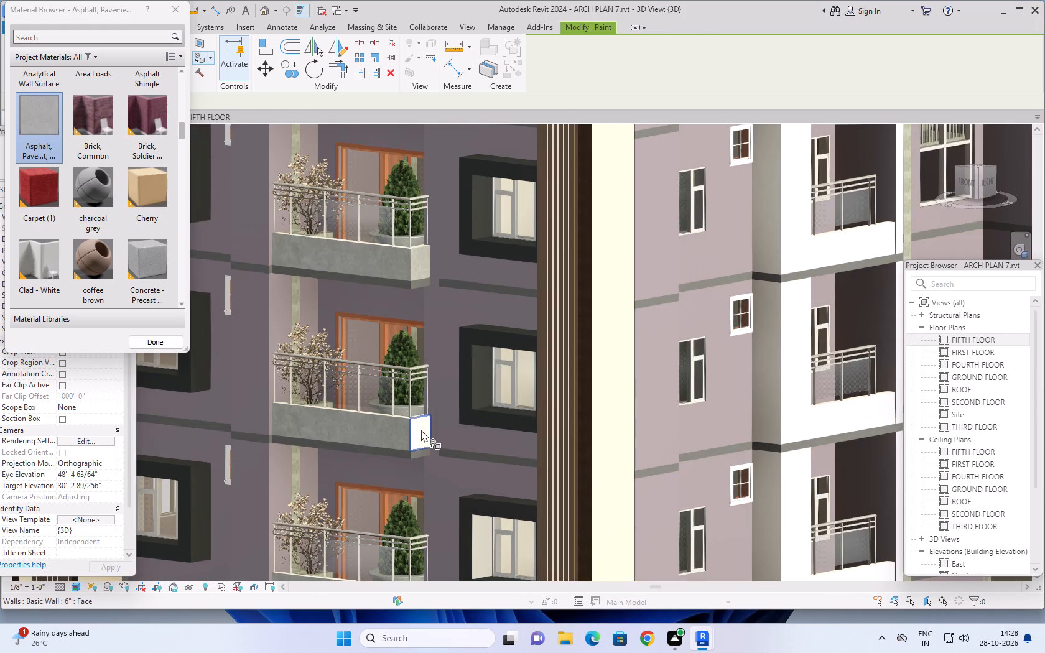
pyautogui.click(421, 430)
pyautogui.scroll(-2, 420, 438)
pyautogui.moveTo(420, 438); pyautogui.dragTo(426, 394, button='middle')
pyautogui.scroll(4, 425, 511)
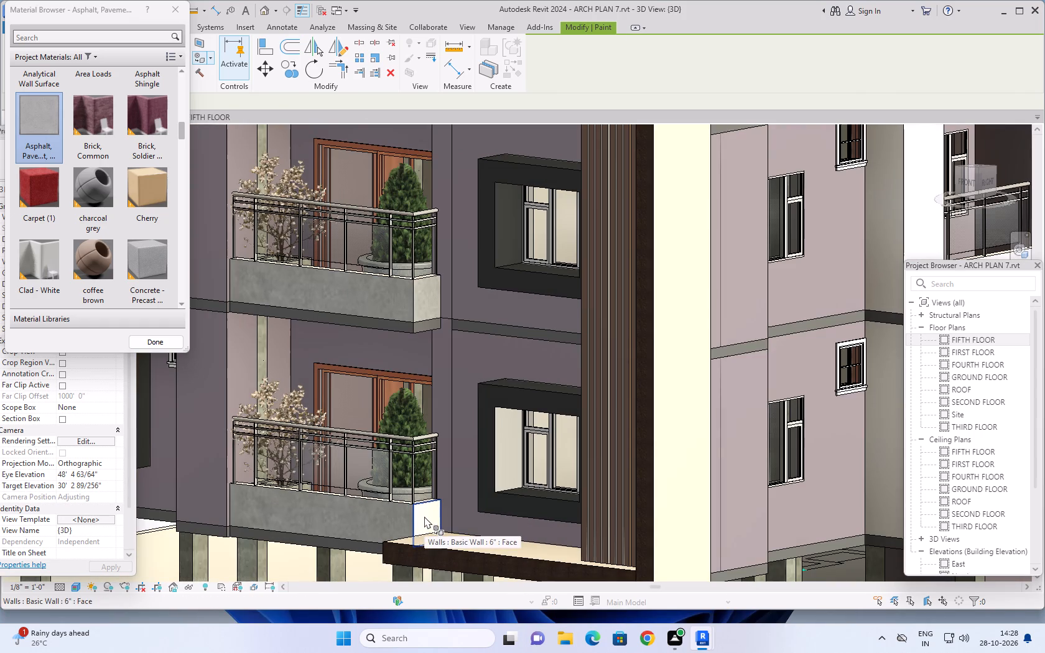
pyautogui.click(424, 516)
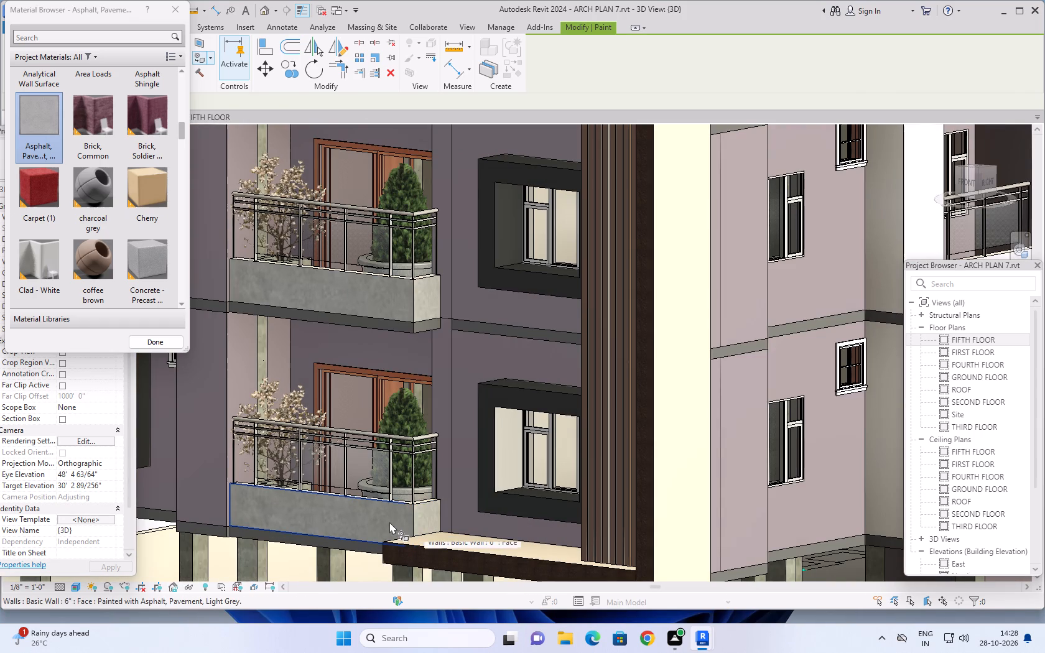
pyautogui.click(389, 522)
# Paint the side and front top faces of the uppermost central balcony parapet with Asphalt, Pavement, Light Grey.
pyautogui.scroll(-5, 391, 510)
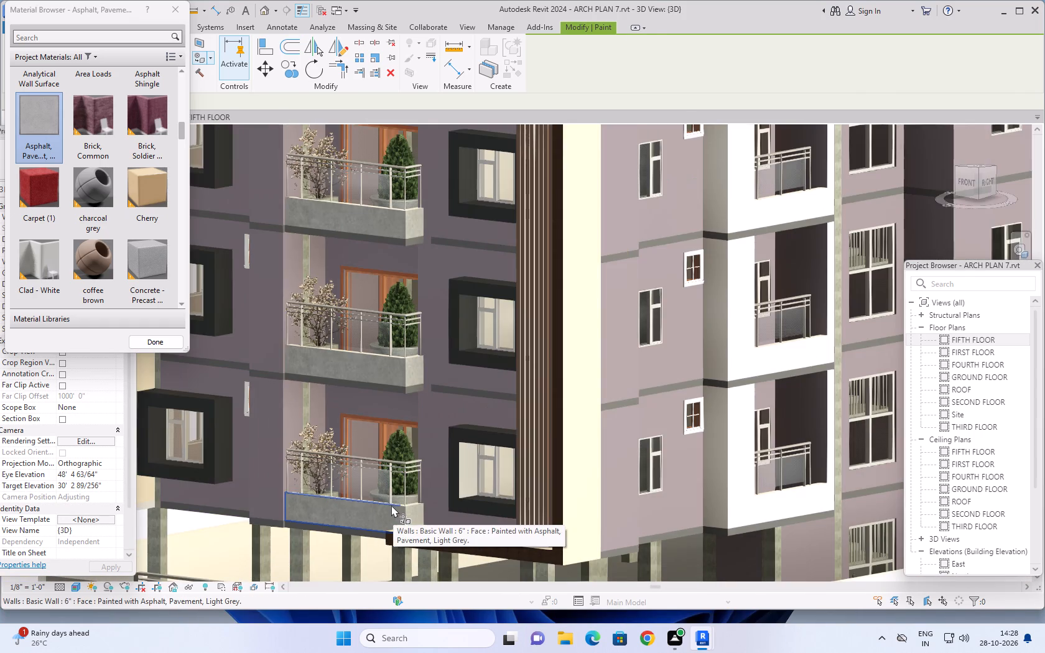
pyautogui.scroll(-3, 381, 372)
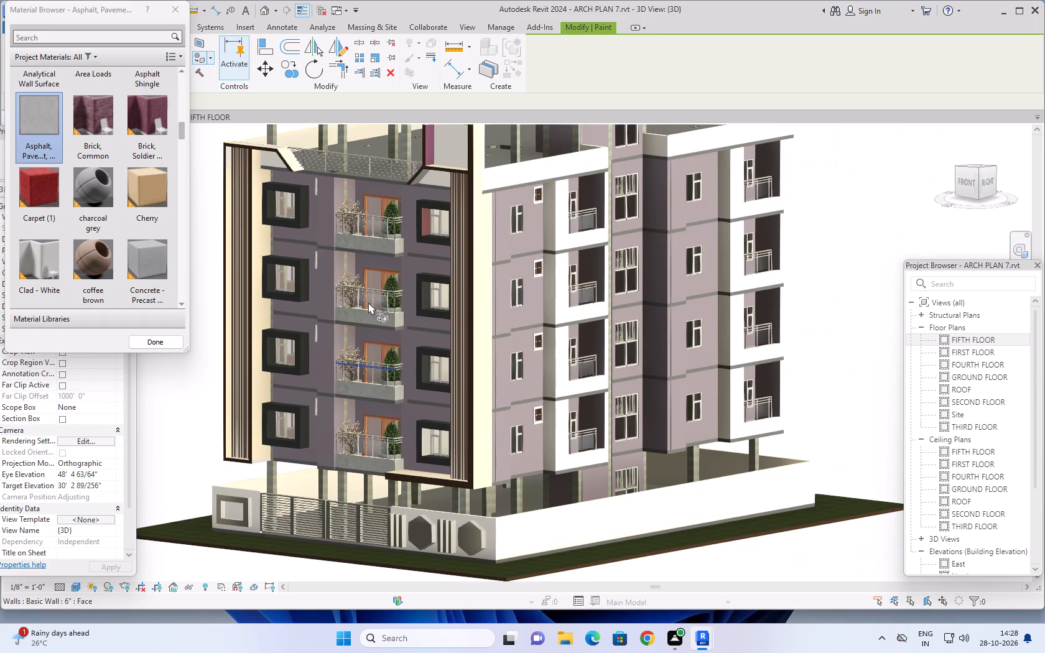
pyautogui.scroll(-2, 368, 301)
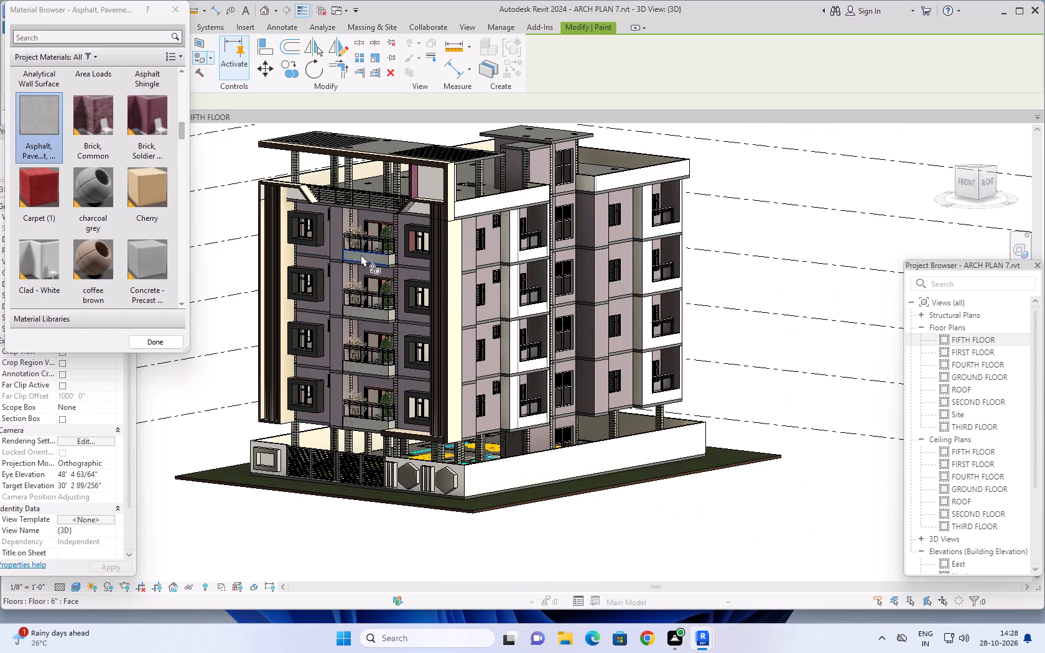
pyautogui.keyDown('shift'); pyautogui.moveTo(372, 269); pyautogui.dragTo(409, 348, button='middle'); pyautogui.keyUp('shift')
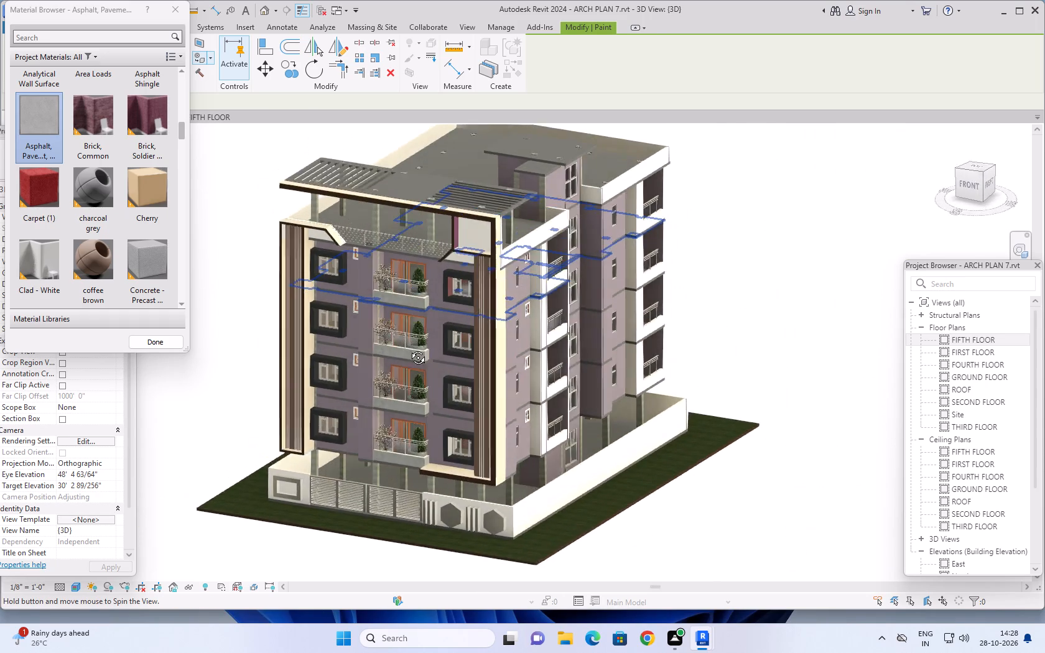
pyautogui.keyDown('shift'); pyautogui.moveTo(409, 348); pyautogui.dragTo(406, 460, button='middle'); pyautogui.keyUp('shift')
pyautogui.scroll(1, 375, 389)
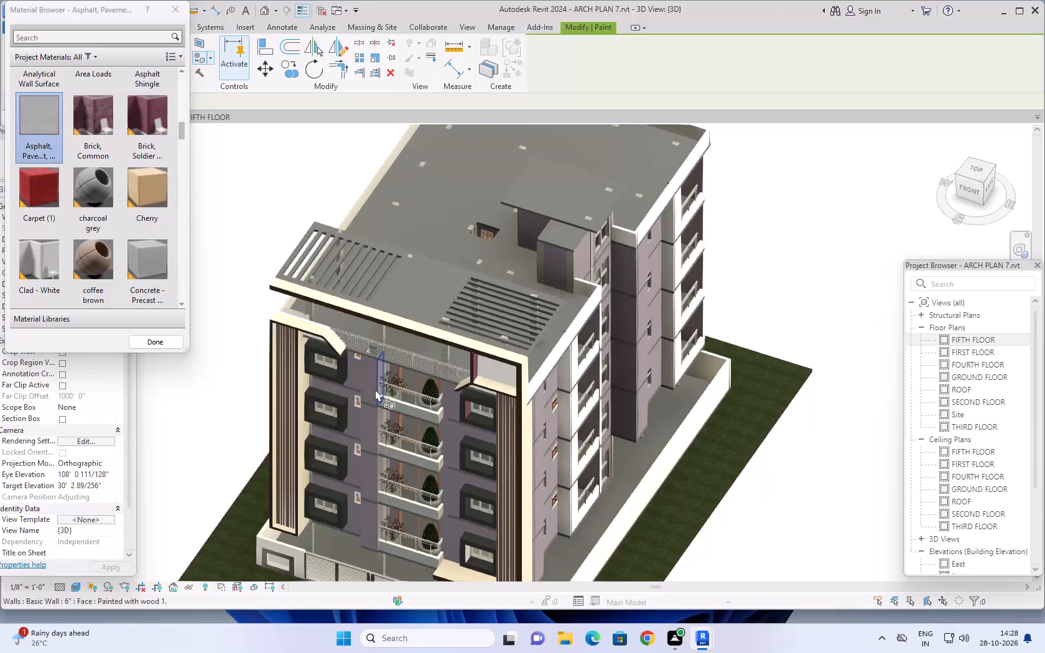
pyautogui.scroll(6, 375, 389)
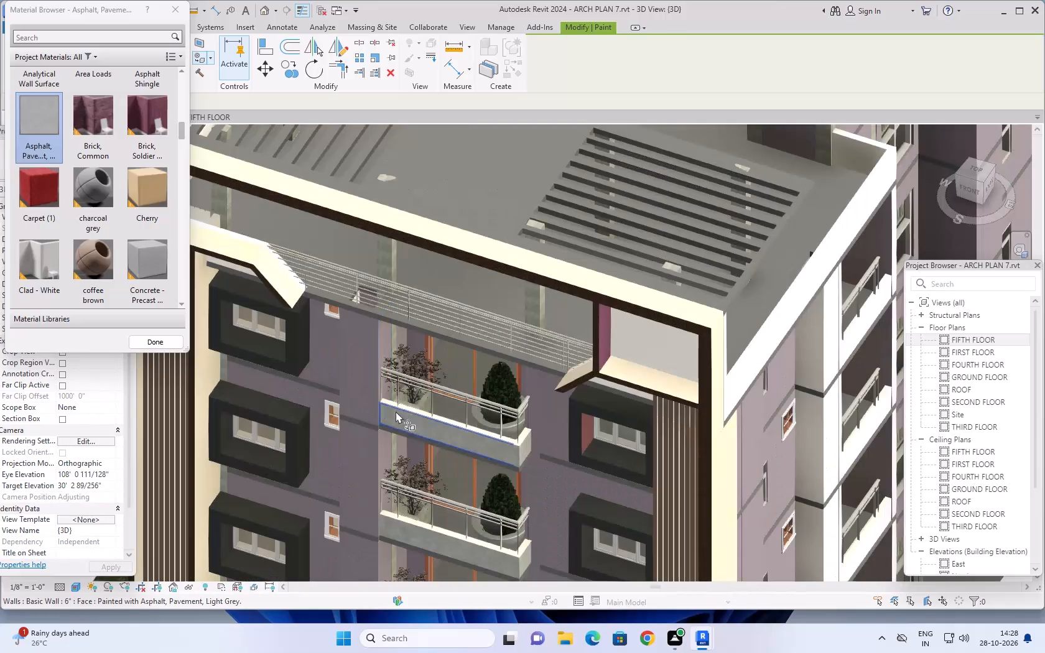
pyautogui.scroll(5, 413, 407)
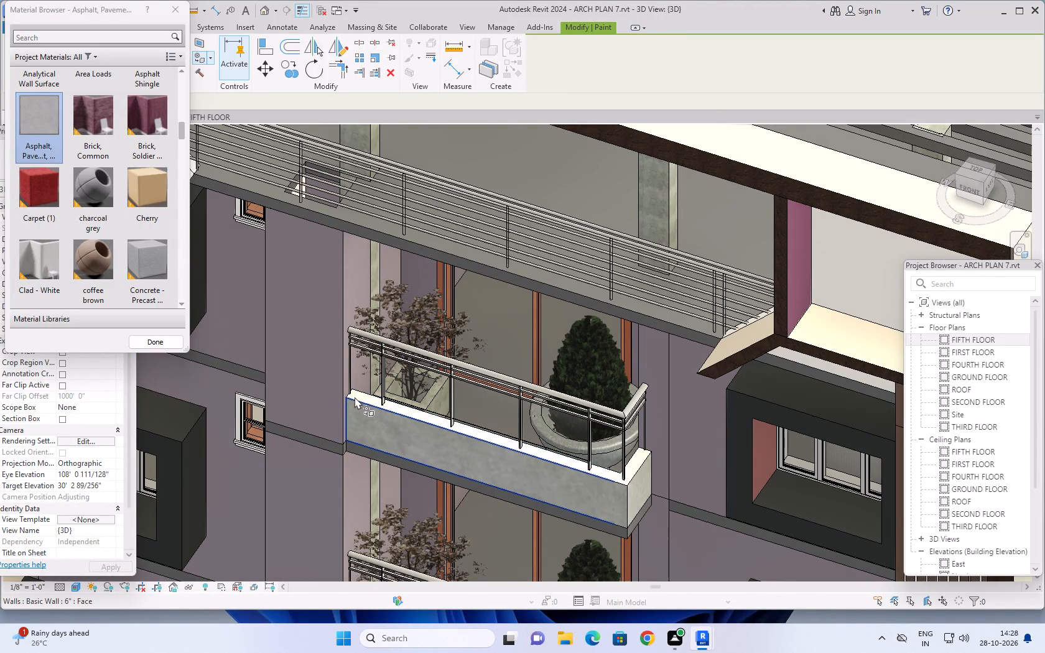
pyautogui.click(641, 456)
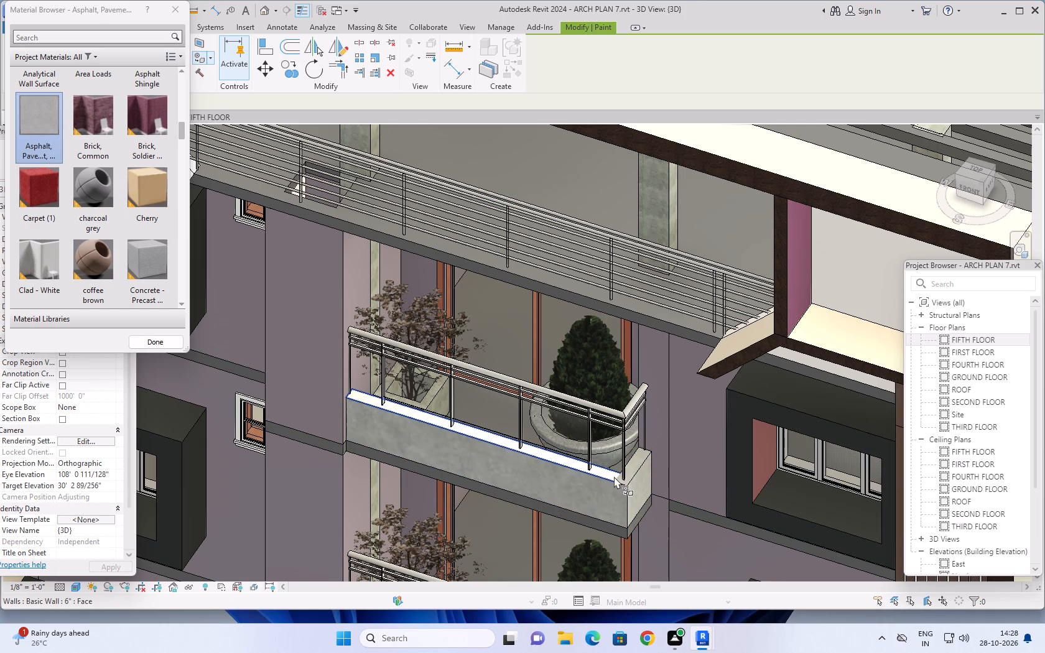
pyautogui.click(613, 476)
# Paint the side and front top faces of the second central balcony parapet from the top with Asphalt, Pavement, Light Grey.
pyautogui.scroll(-4, 574, 490)
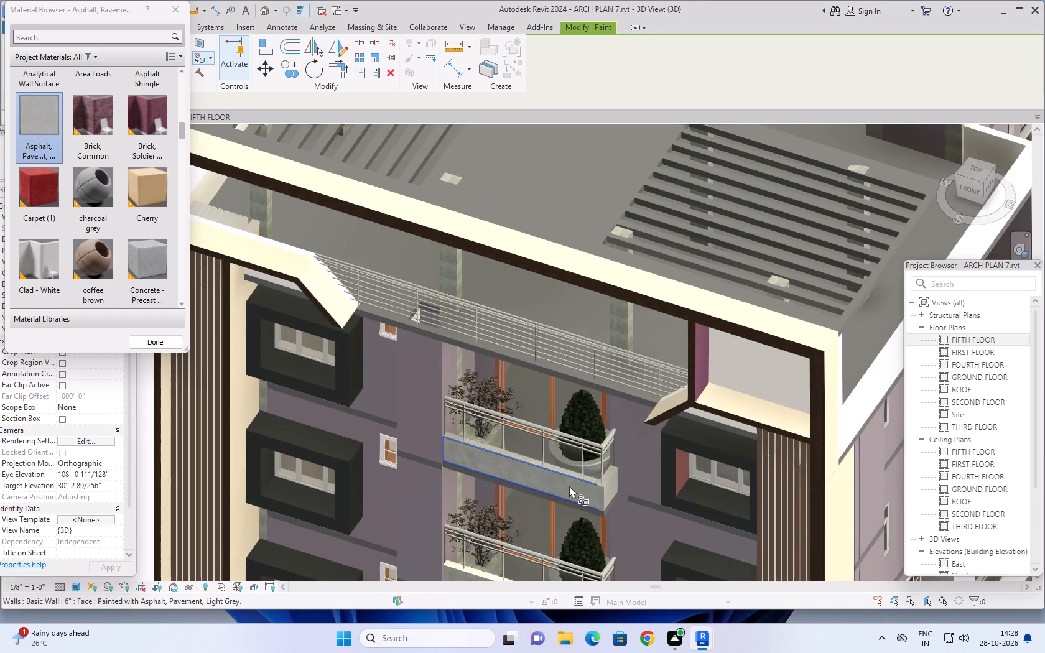
pyautogui.moveTo(567, 487); pyautogui.dragTo(570, 373, button='middle')
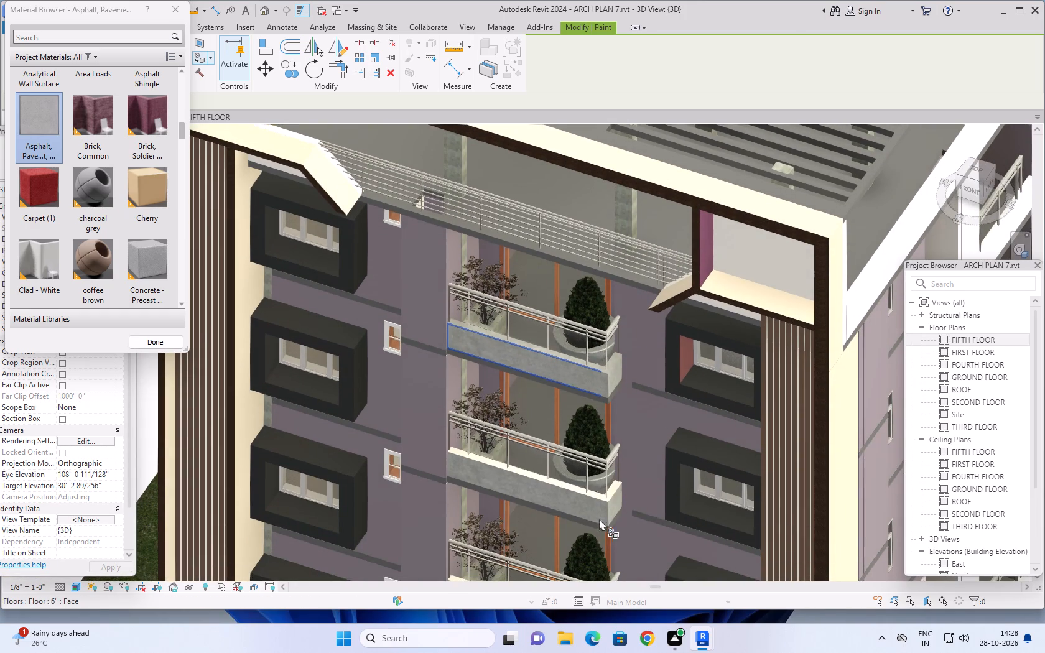
pyautogui.scroll(5, 601, 499)
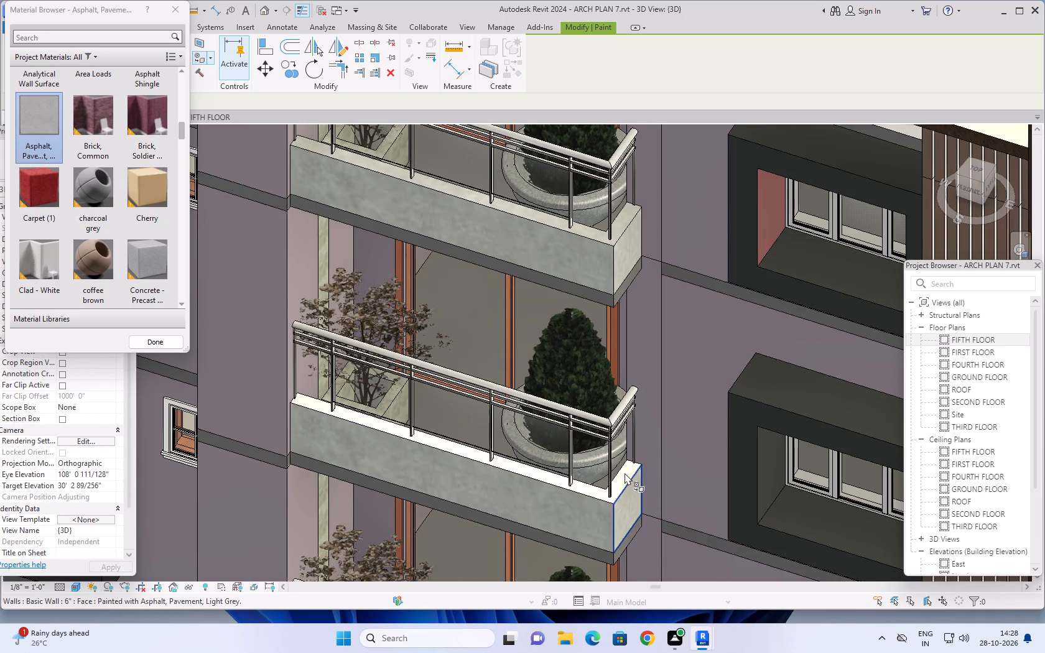
pyautogui.click(625, 473)
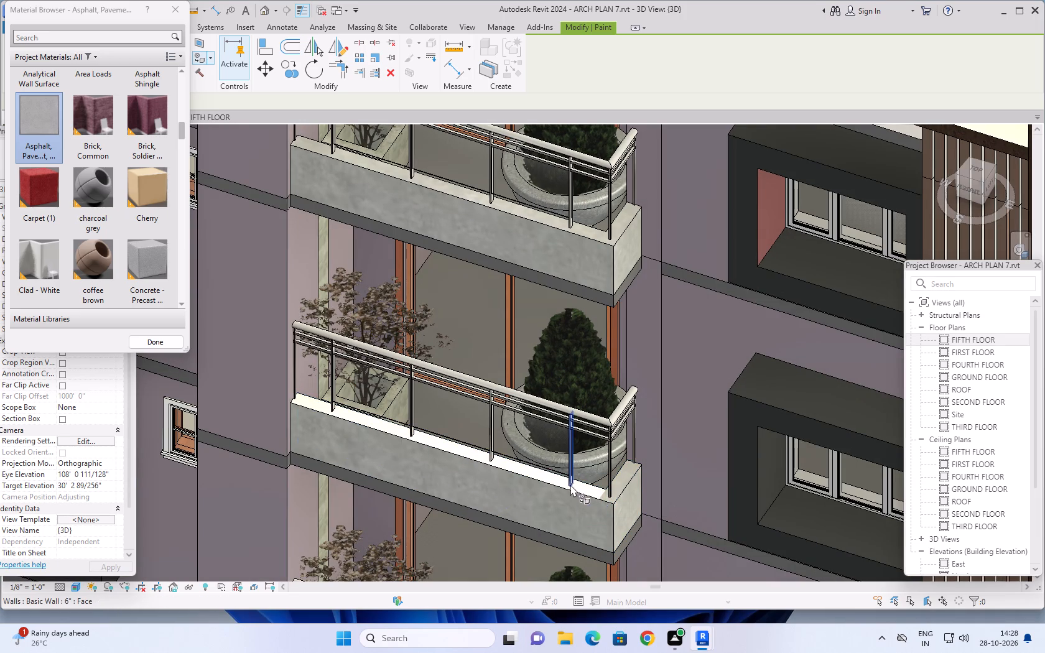
pyautogui.click(542, 477)
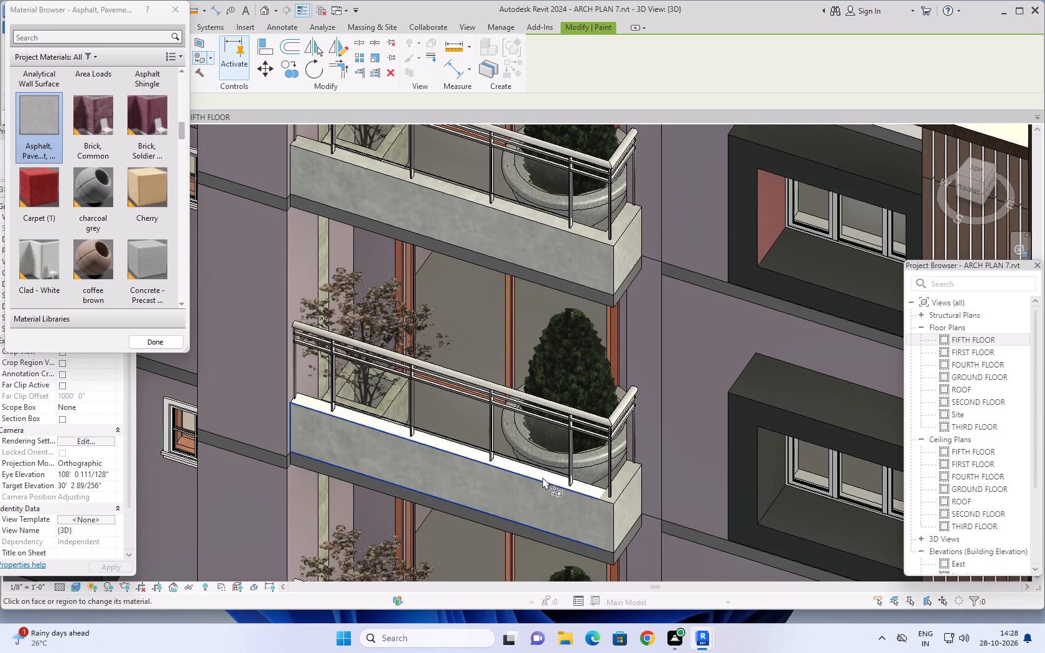
pyautogui.click(543, 475)
# Paint the front and side top faces of the third central balcony parapet from the top with Asphalt, Pavement, Light Grey.
pyautogui.scroll(-3, 531, 511)
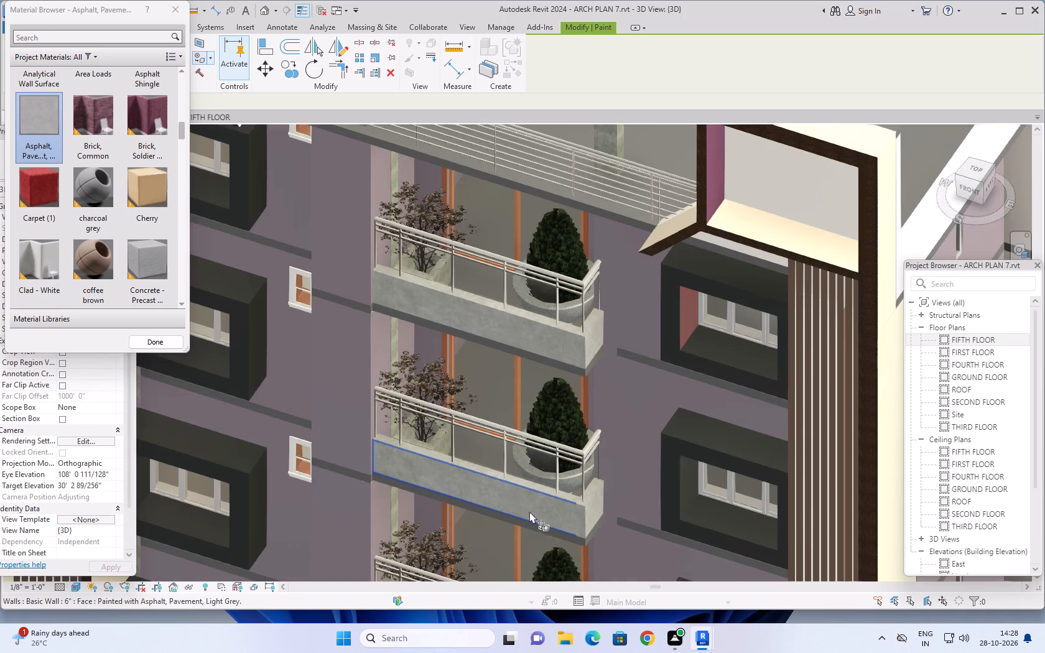
pyautogui.moveTo(524, 488); pyautogui.dragTo(518, 310, button='middle')
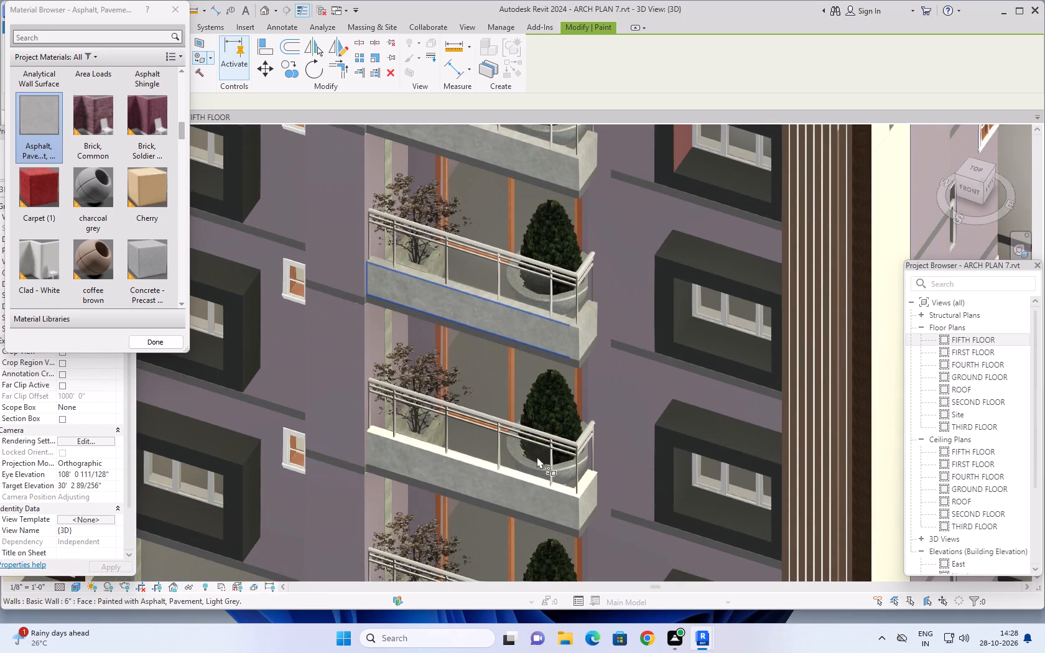
pyautogui.scroll(3, 539, 481)
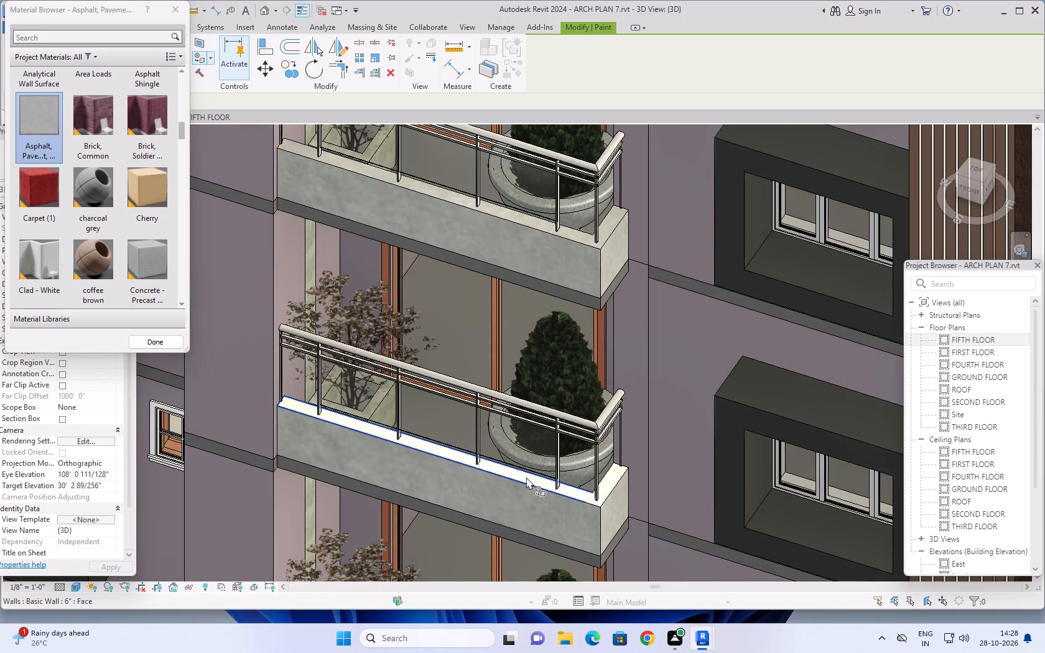
pyautogui.click(526, 477)
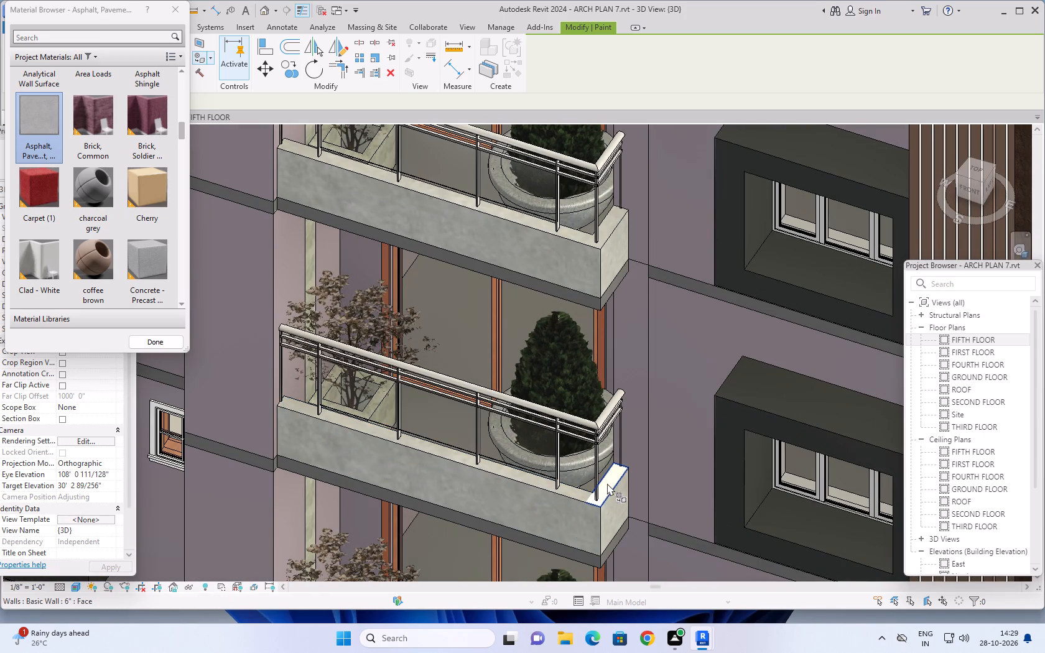
pyautogui.click(607, 483)
# Paint the front and side top faces of the lowest central balcony parapet with Asphalt, Pavement, Light Grey.
pyautogui.scroll(-6, 504, 519)
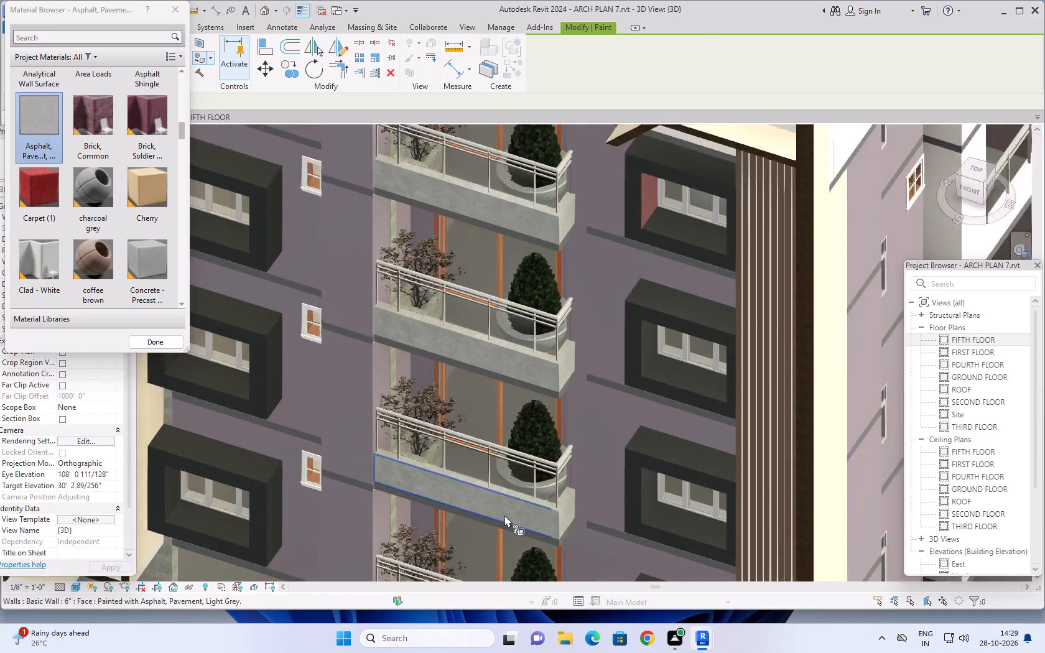
pyautogui.moveTo(504, 514); pyautogui.dragTo(506, 398, button='middle')
pyautogui.scroll(4, 506, 487)
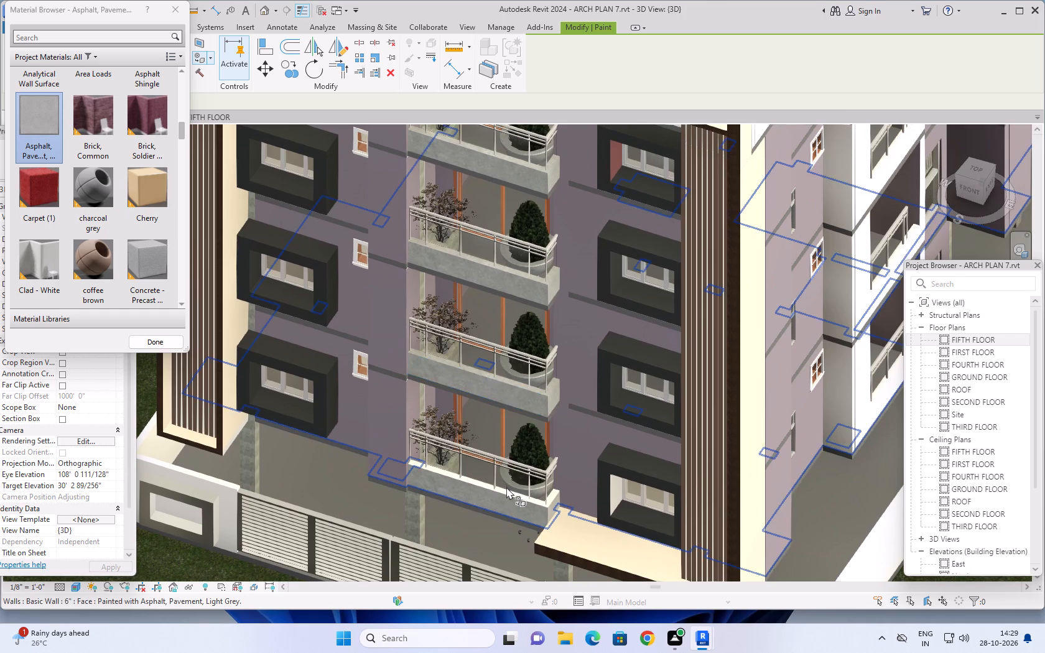
pyautogui.scroll(4, 508, 492)
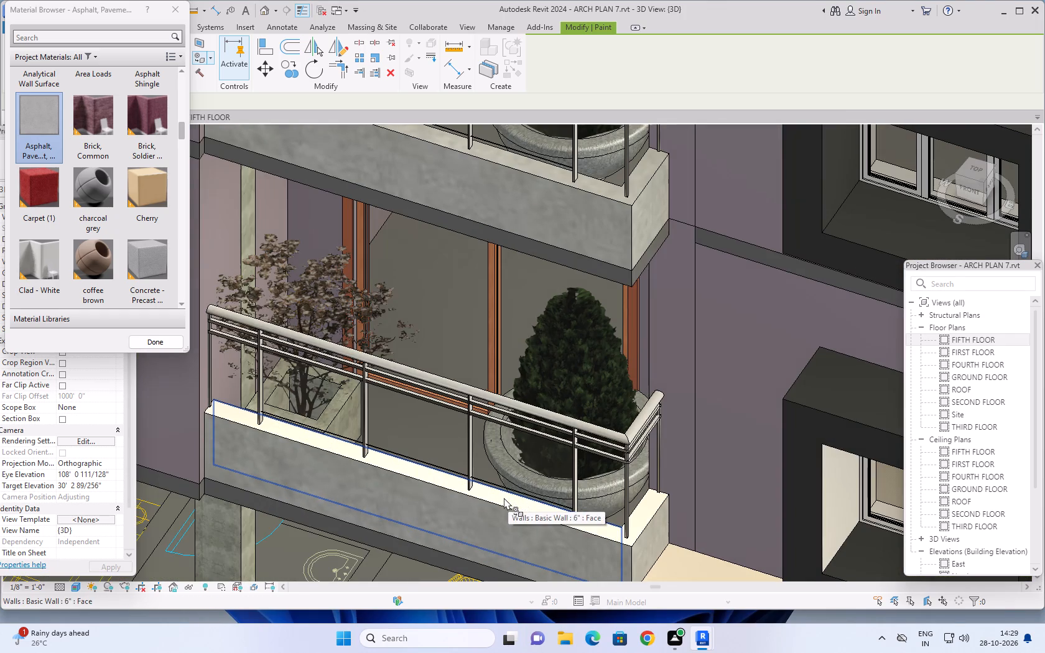
pyautogui.click(504, 498)
pyautogui.click(647, 509)
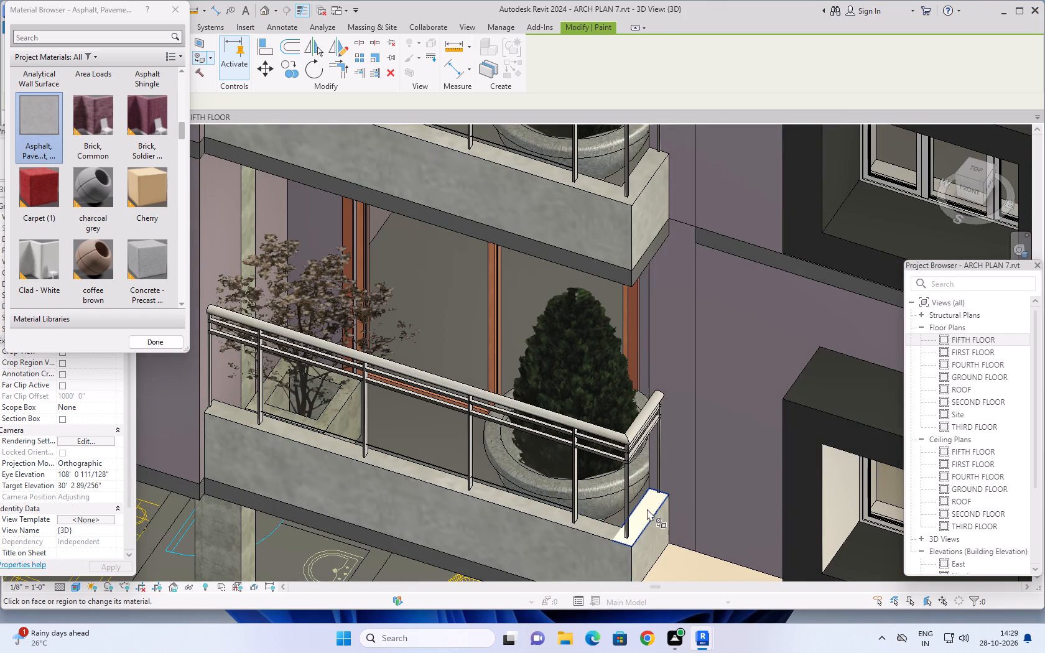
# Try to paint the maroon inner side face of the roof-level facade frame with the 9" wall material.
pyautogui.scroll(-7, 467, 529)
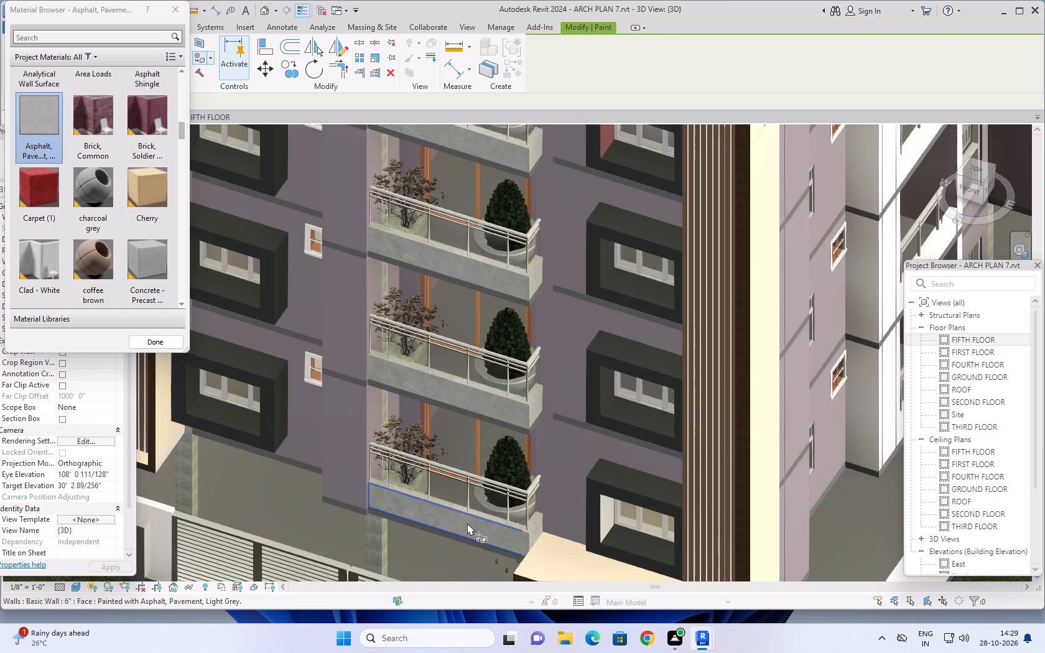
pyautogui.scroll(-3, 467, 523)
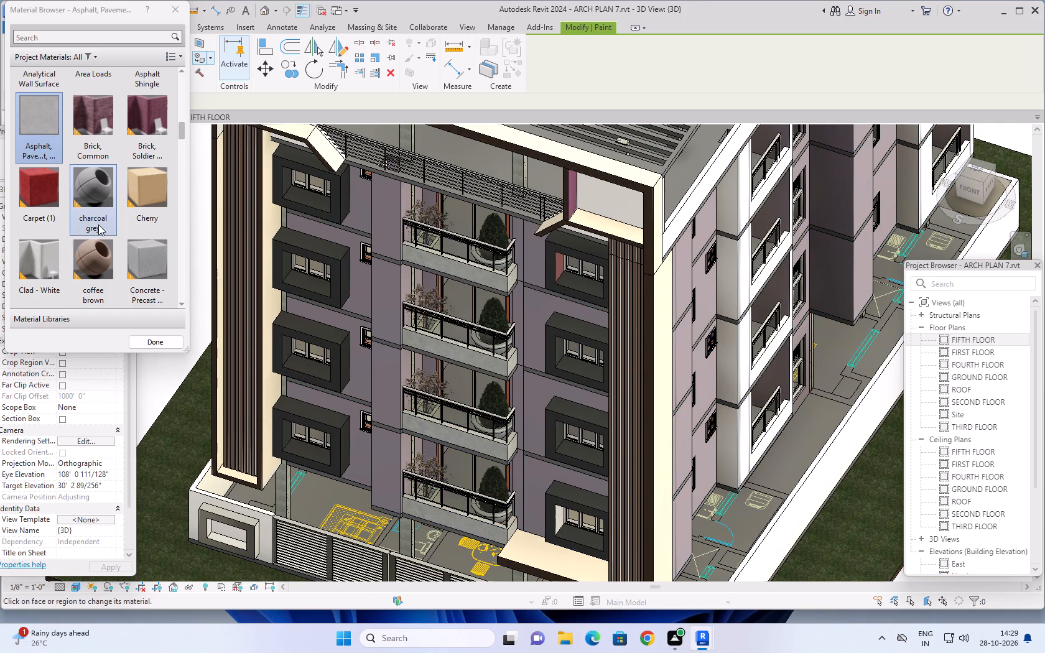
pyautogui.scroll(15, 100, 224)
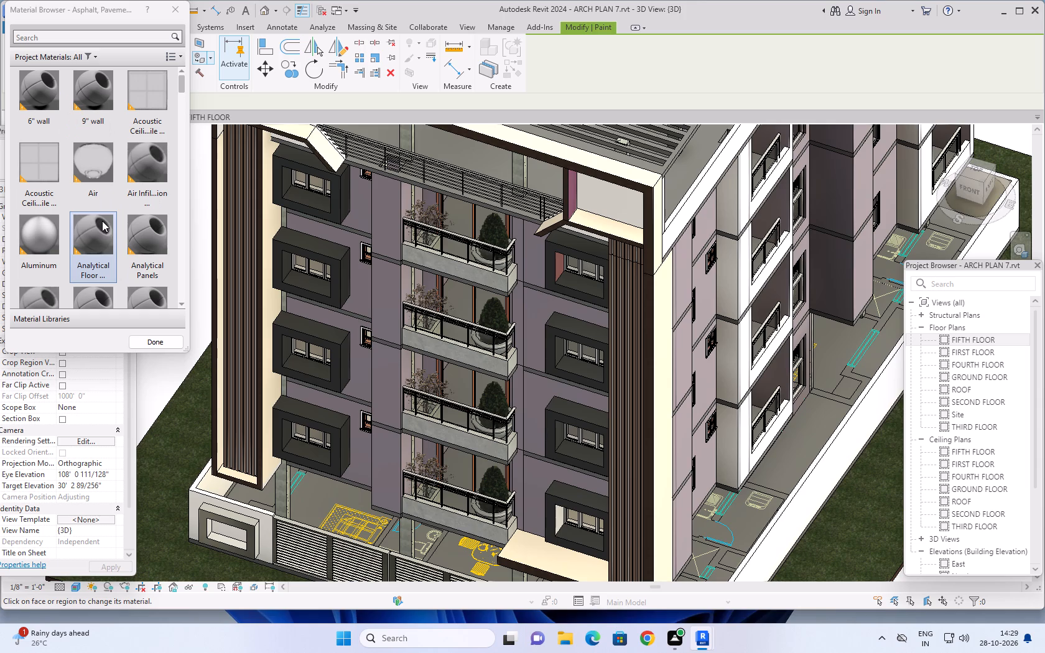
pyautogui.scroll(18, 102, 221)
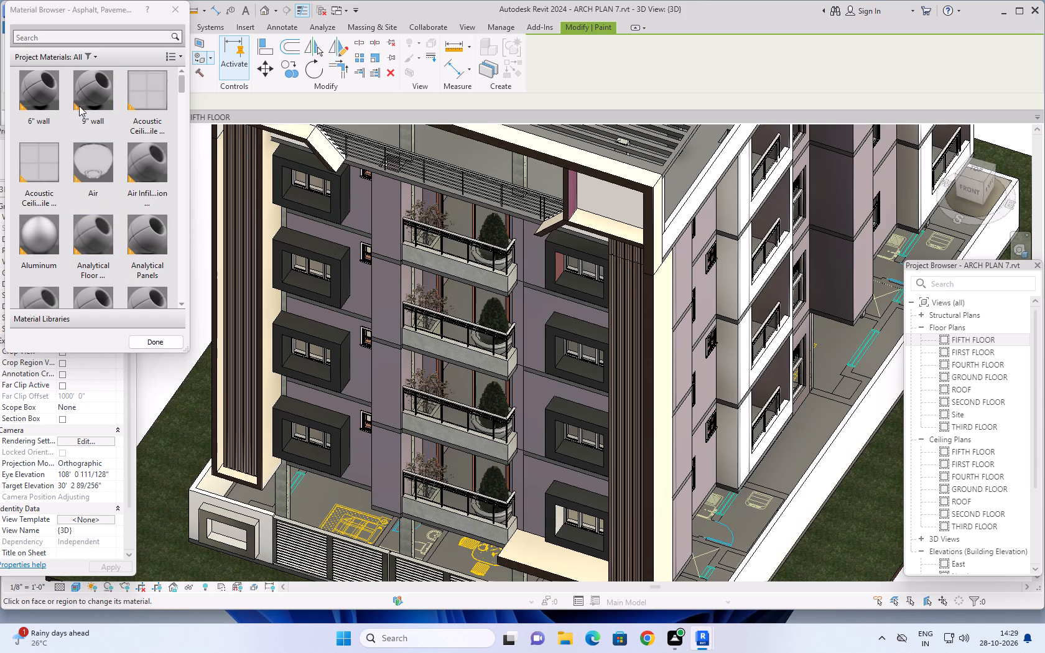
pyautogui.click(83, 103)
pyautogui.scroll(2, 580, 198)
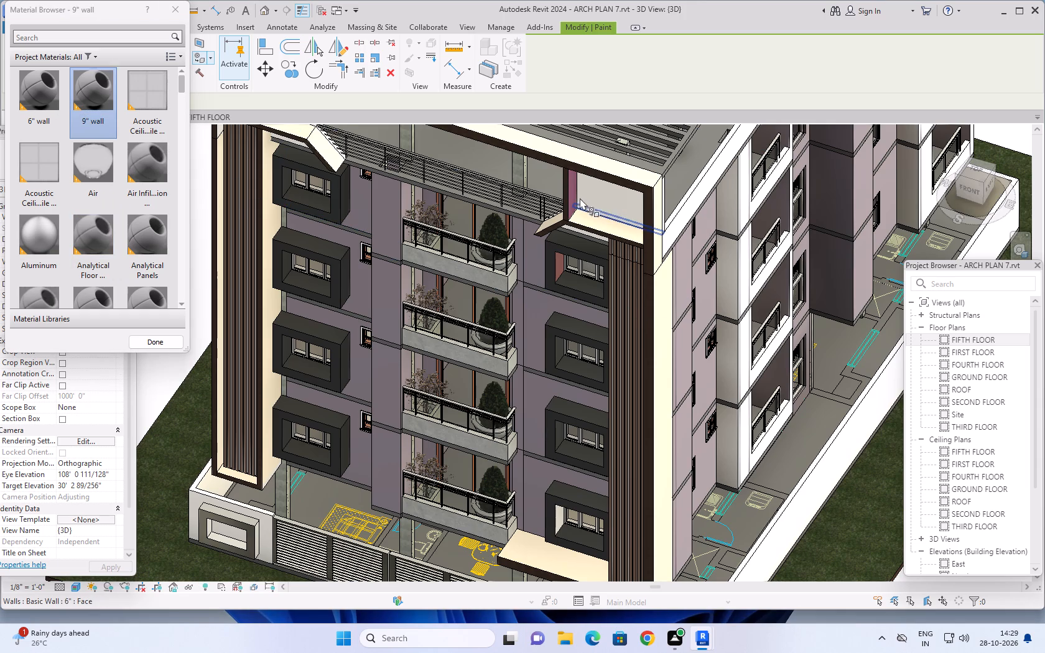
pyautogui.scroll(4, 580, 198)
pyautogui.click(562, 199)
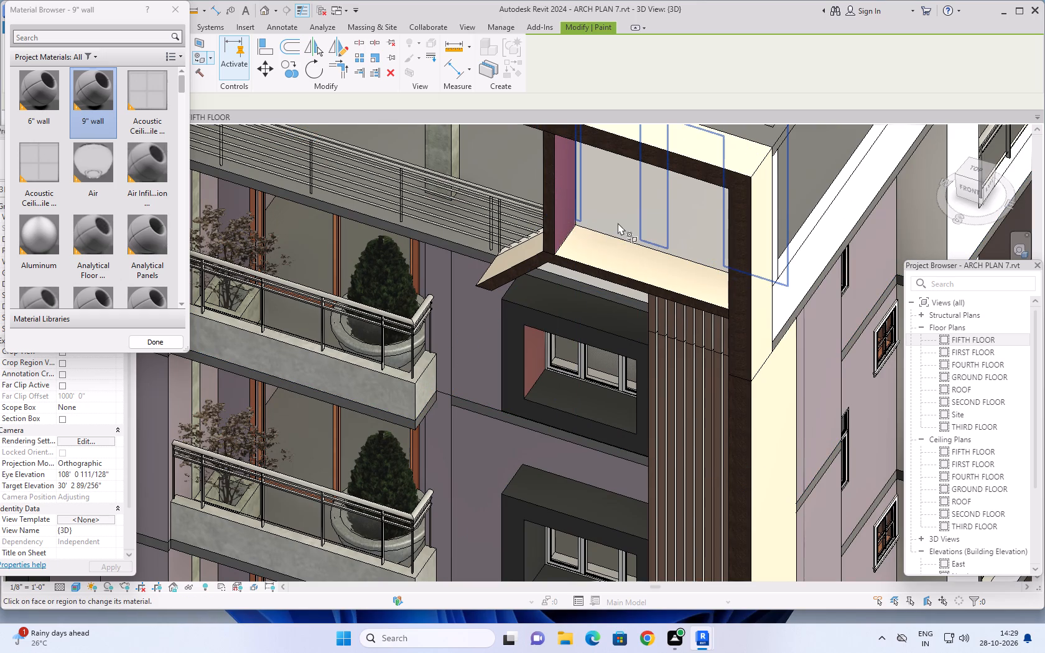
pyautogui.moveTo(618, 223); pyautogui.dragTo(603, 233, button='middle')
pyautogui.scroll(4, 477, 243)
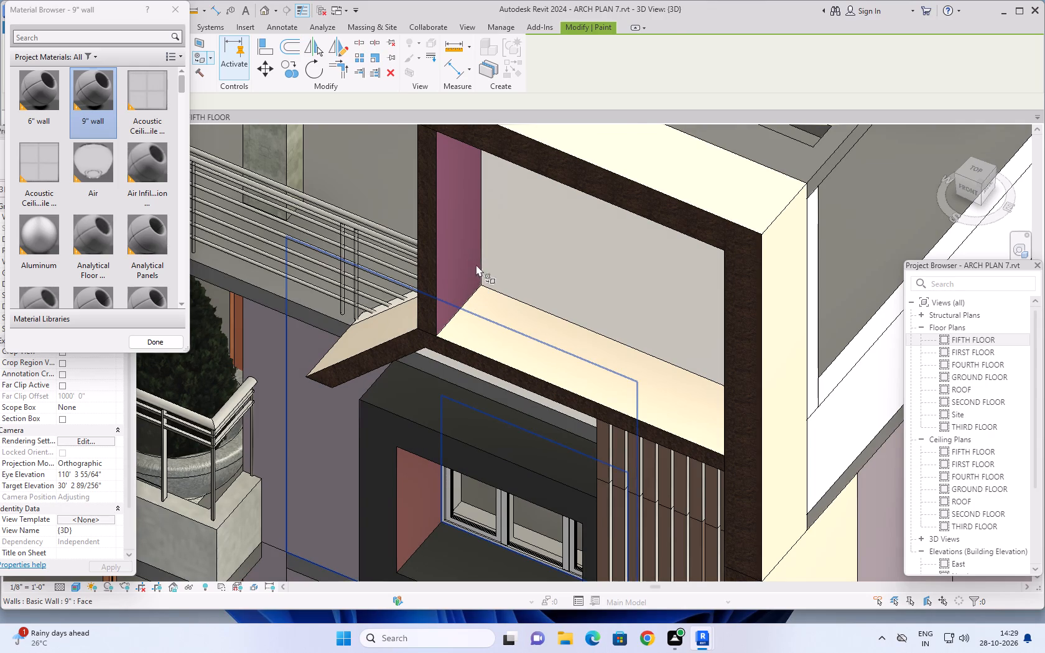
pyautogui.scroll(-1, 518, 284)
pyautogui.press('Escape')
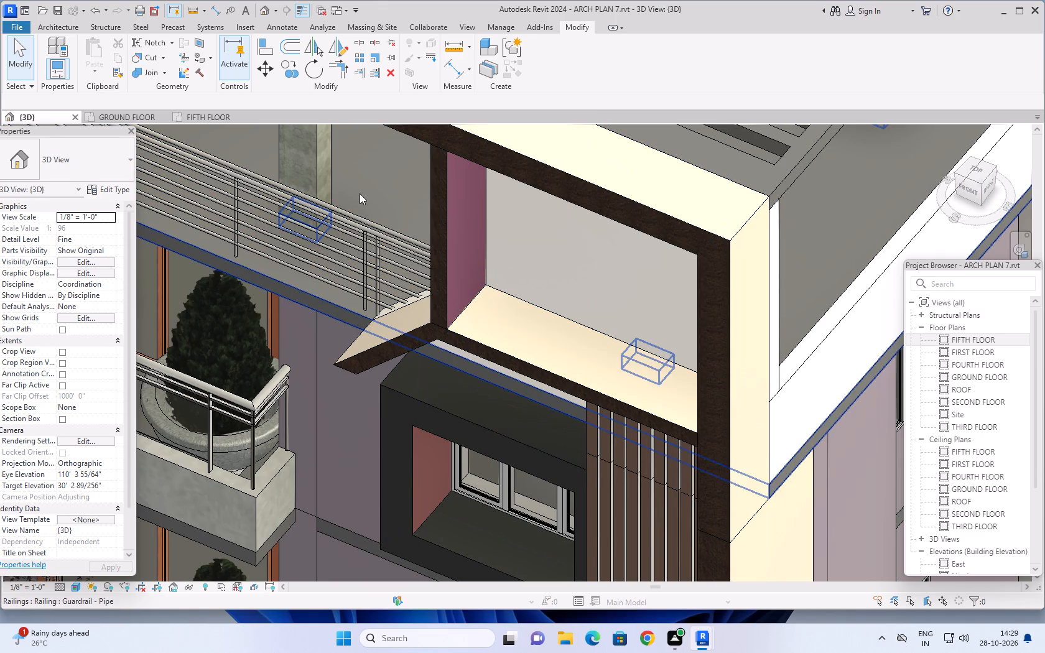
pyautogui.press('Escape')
# Edit the facade frame generic model in place and paint the maroon inner side face of its roof-level opening with 9" wall.
pyautogui.click(577, 184)
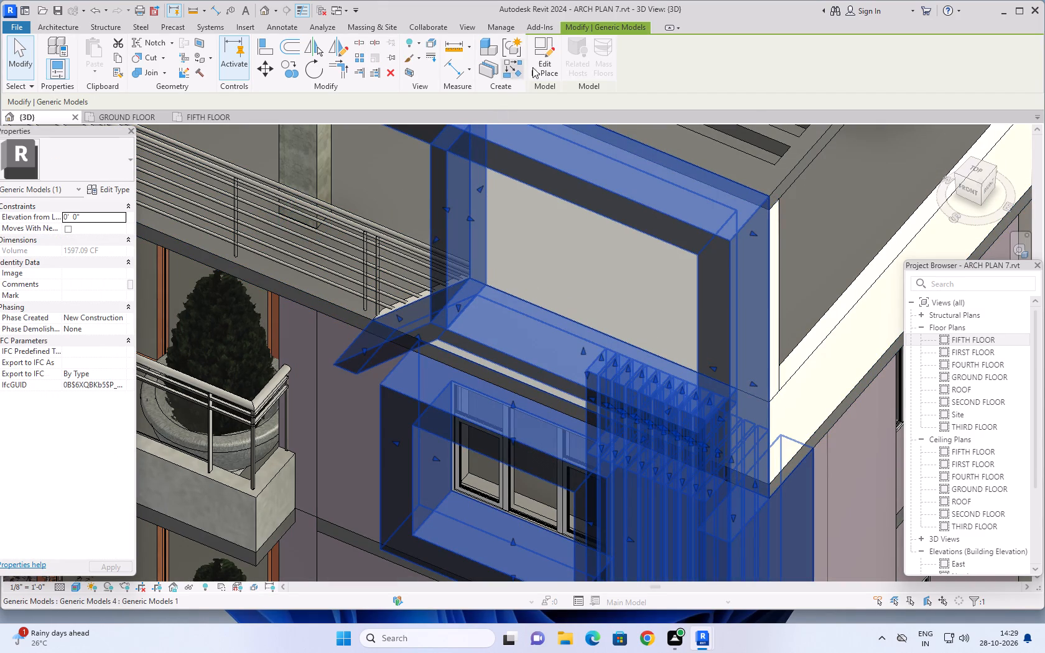
pyautogui.click(545, 52)
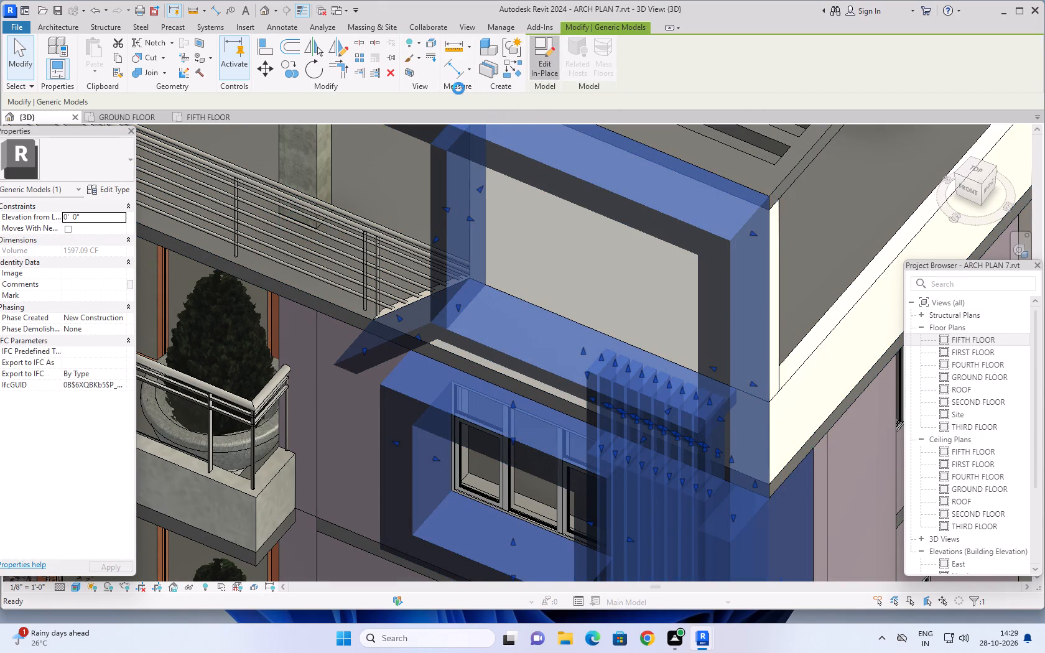
pyautogui.click(189, 63)
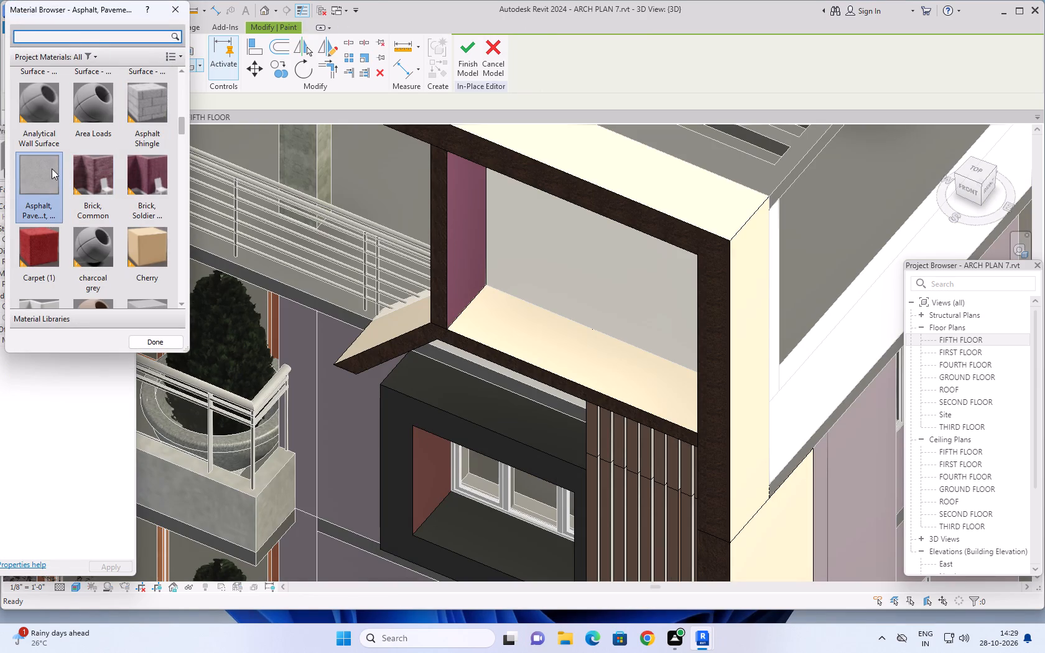
pyautogui.scroll(13, 95, 179)
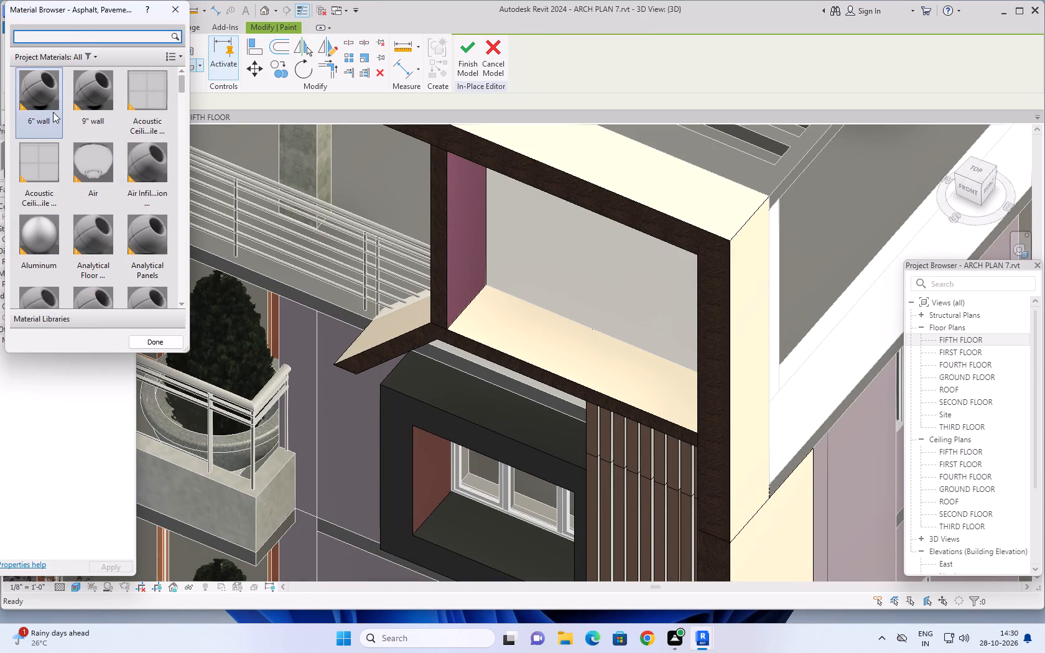
pyautogui.click(89, 100)
pyautogui.click(465, 267)
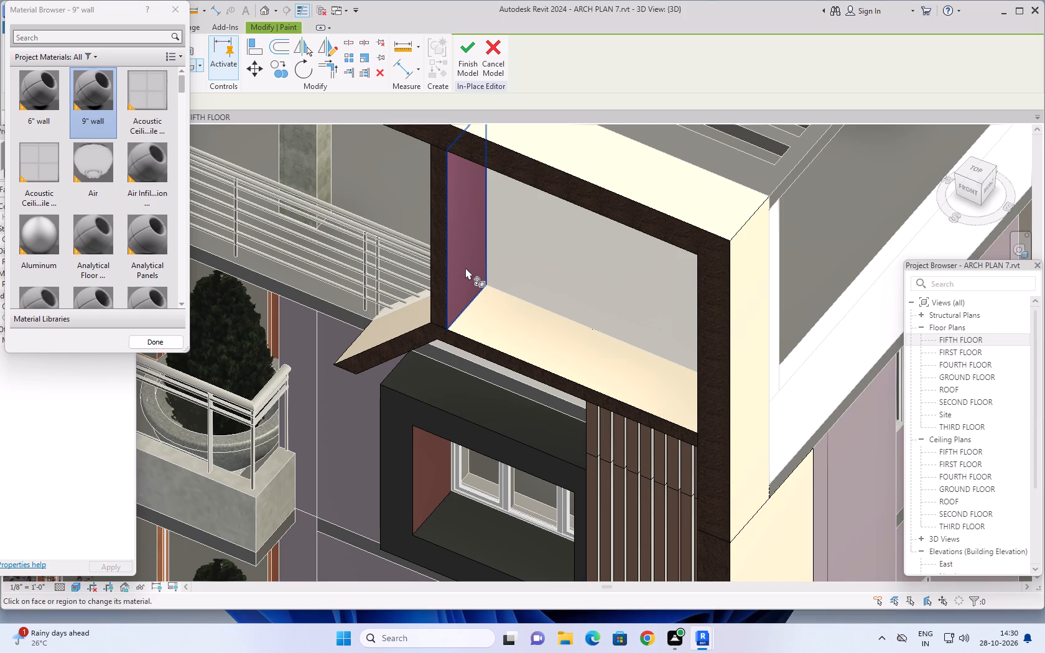
# Paint the grey back wall face inside the roof-level frame opening with the 9" wall material.
pyautogui.scroll(-4, 492, 317)
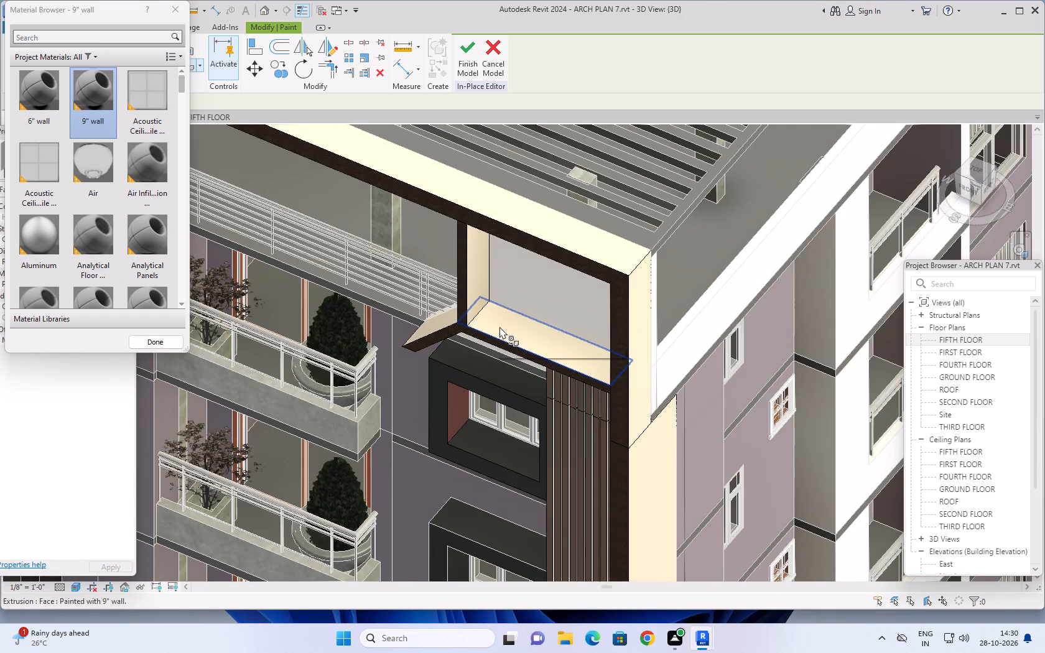
pyautogui.keyDown('shift'); pyautogui.moveTo(499, 327); pyautogui.dragTo(554, 299, button='middle'); pyautogui.keyUp('shift')
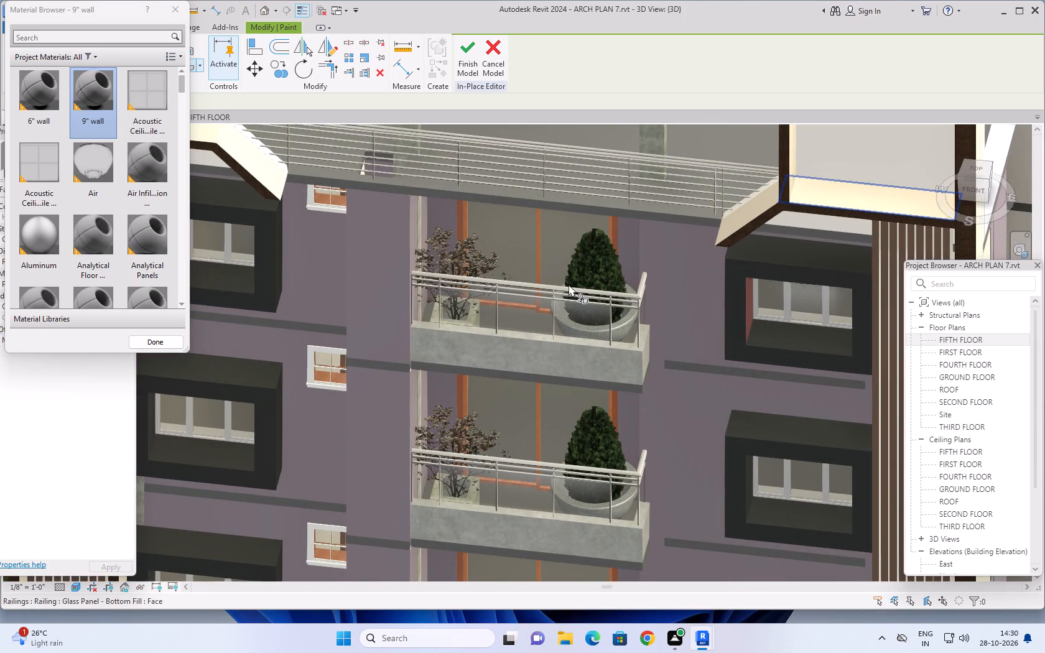
pyautogui.moveTo(567, 274); pyautogui.dragTo(460, 396, button='middle')
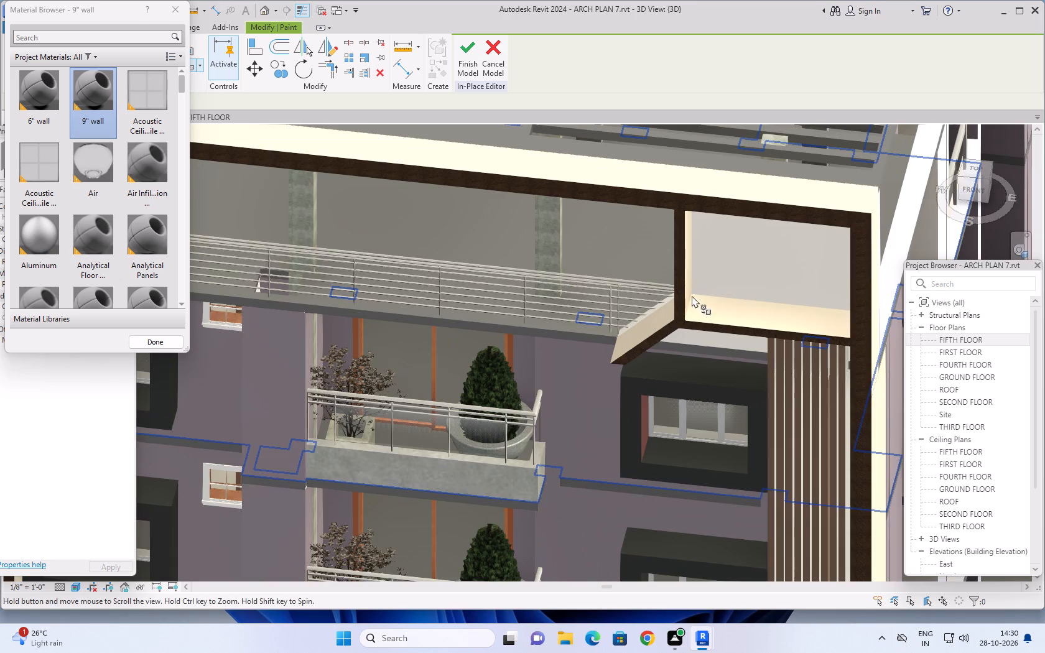
pyautogui.click(741, 265)
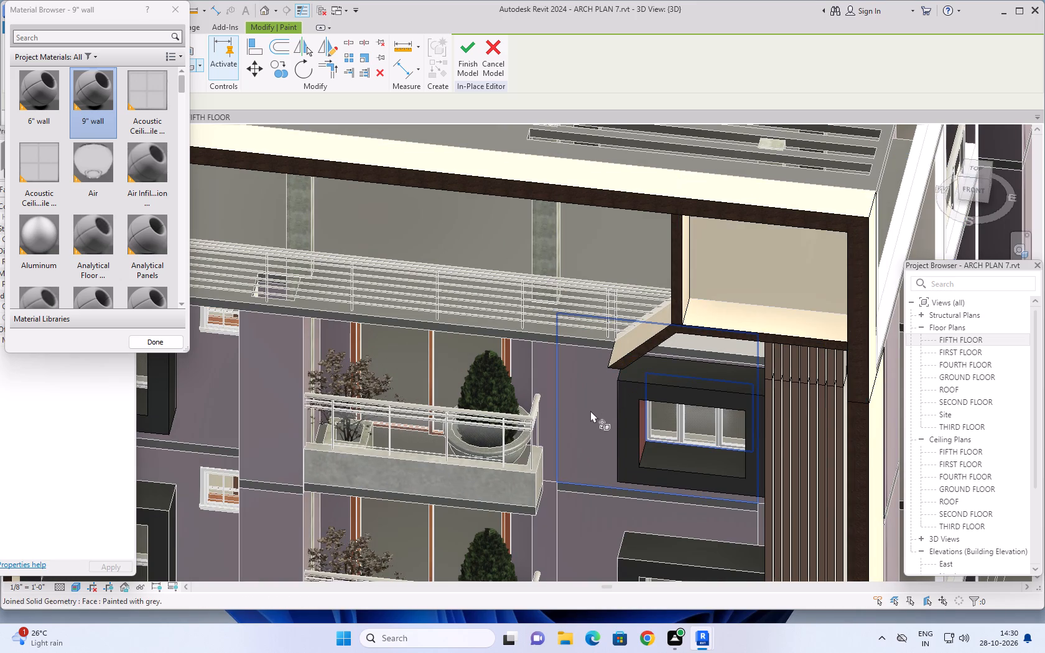
# Examine the apartment building's painted finishes all round, covering the roof, front facade and both side elevations.
pyautogui.scroll(-1, 565, 442)
pyautogui.keyDown('shift'); pyautogui.moveTo(564, 445); pyautogui.dragTo(613, 378, button='middle'); pyautogui.keyUp('shift')
pyautogui.scroll(-6, 613, 378)
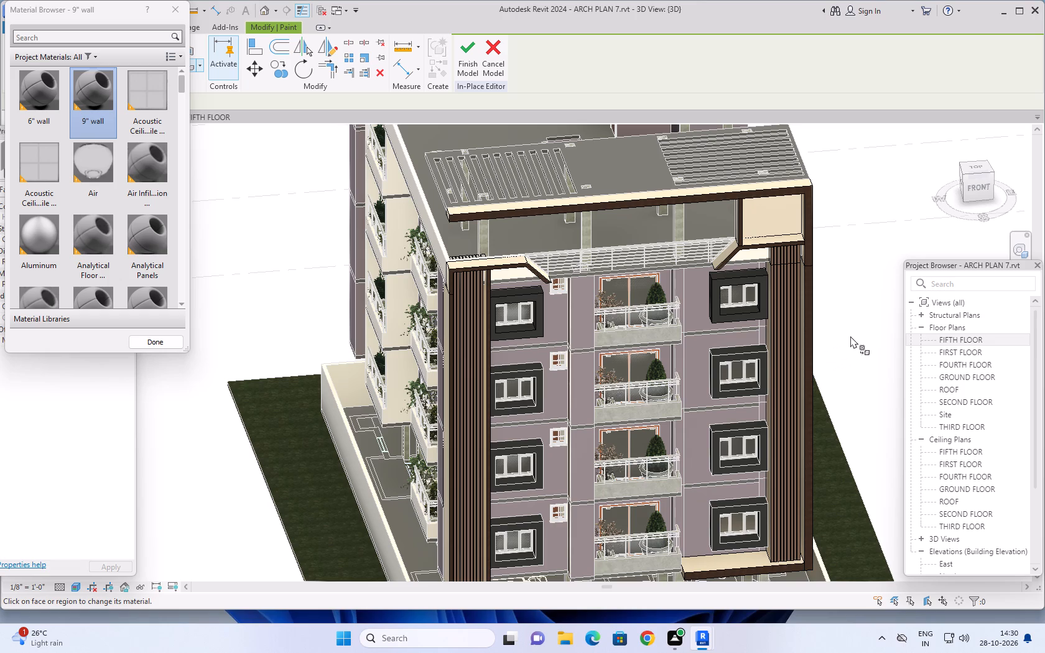
pyautogui.moveTo(869, 329); pyautogui.dragTo(730, 456, button='middle')
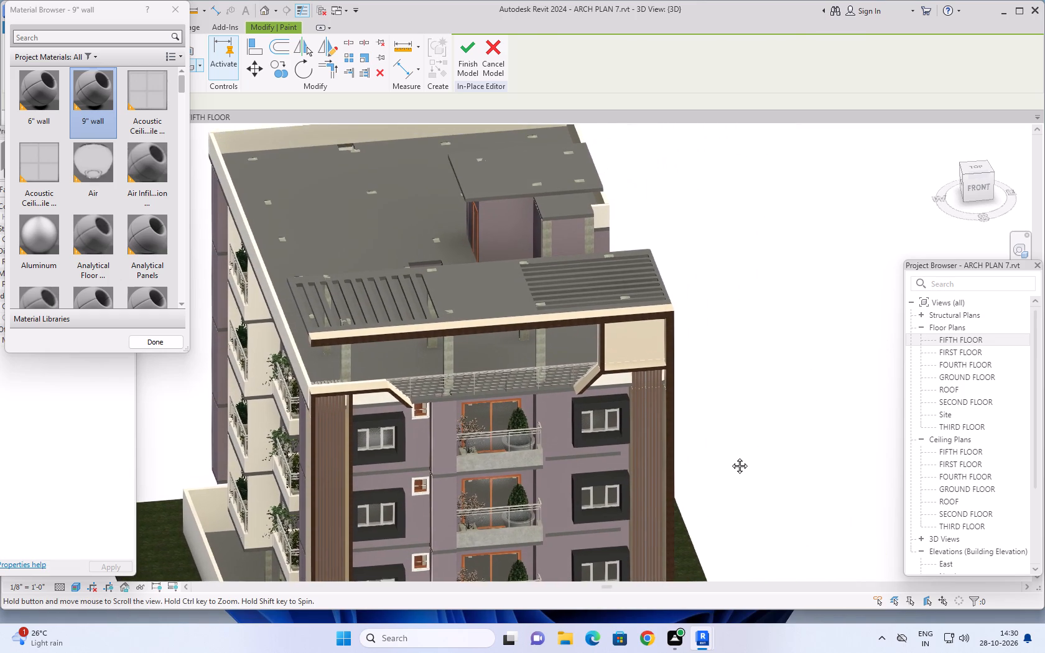
pyautogui.moveTo(730, 456); pyautogui.dragTo(730, 456, button='middle')
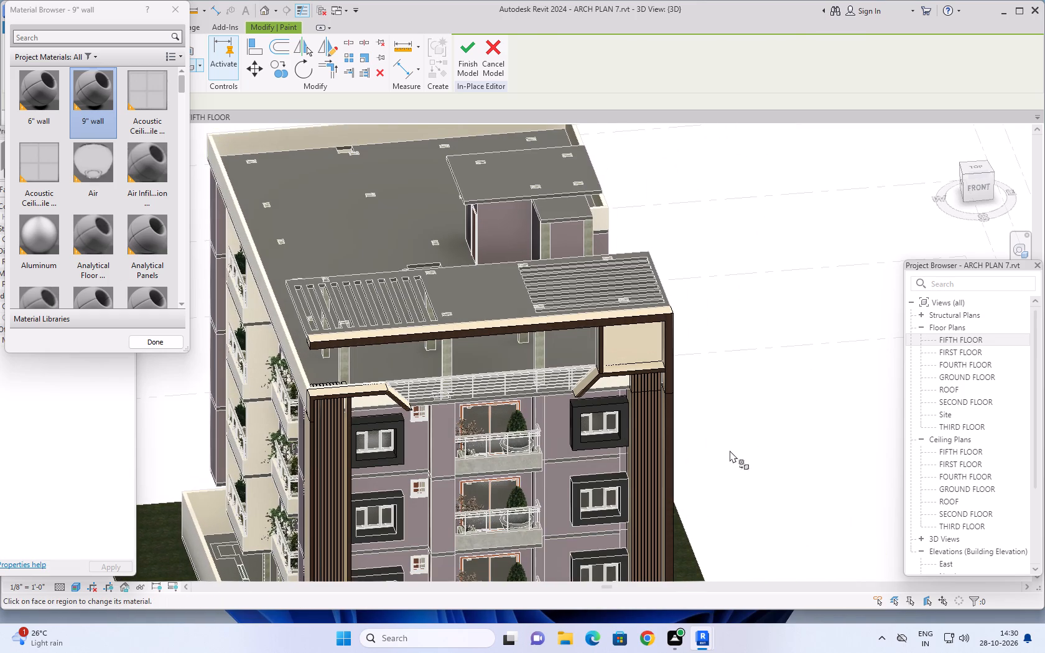
pyautogui.moveTo(735, 416); pyautogui.dragTo(705, 452, button='middle')
pyautogui.keyDown('shift'); pyautogui.moveTo(704, 452); pyautogui.dragTo(702, 430, button='middle'); pyautogui.keyUp('shift')
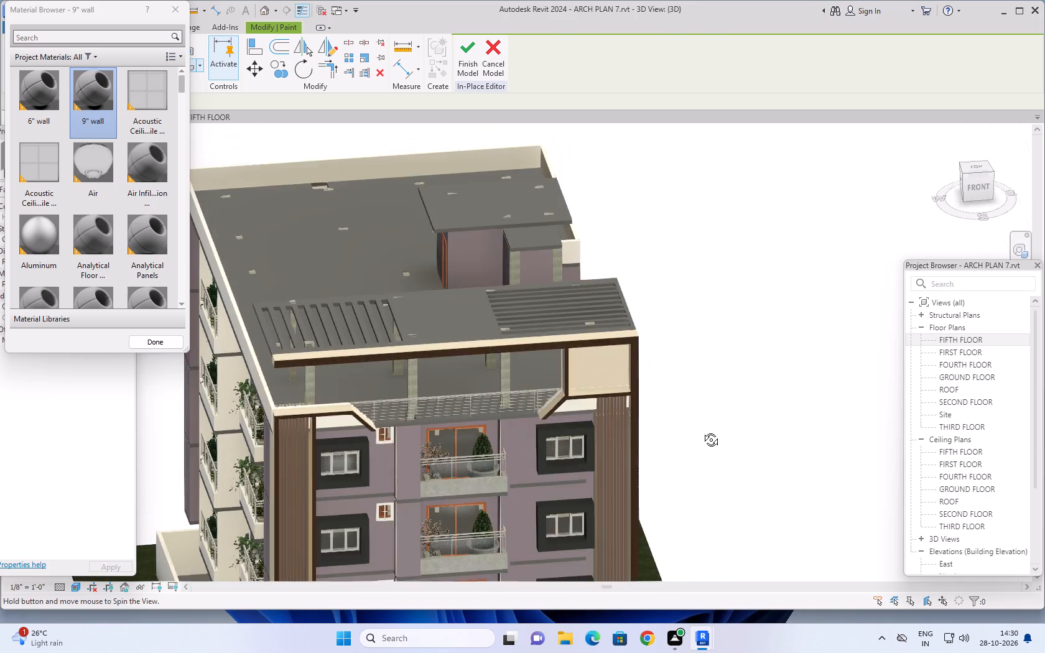
pyautogui.keyDown('shift'); pyautogui.moveTo(702, 430); pyautogui.dragTo(714, 341, button='middle'); pyautogui.keyUp('shift')
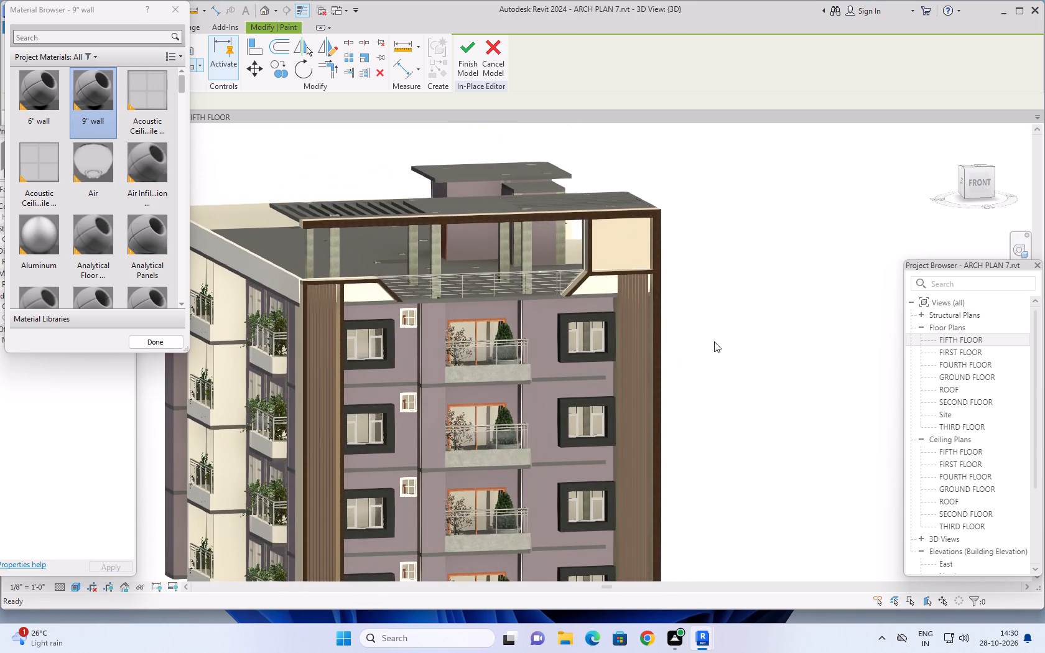
pyautogui.scroll(-2, 715, 341)
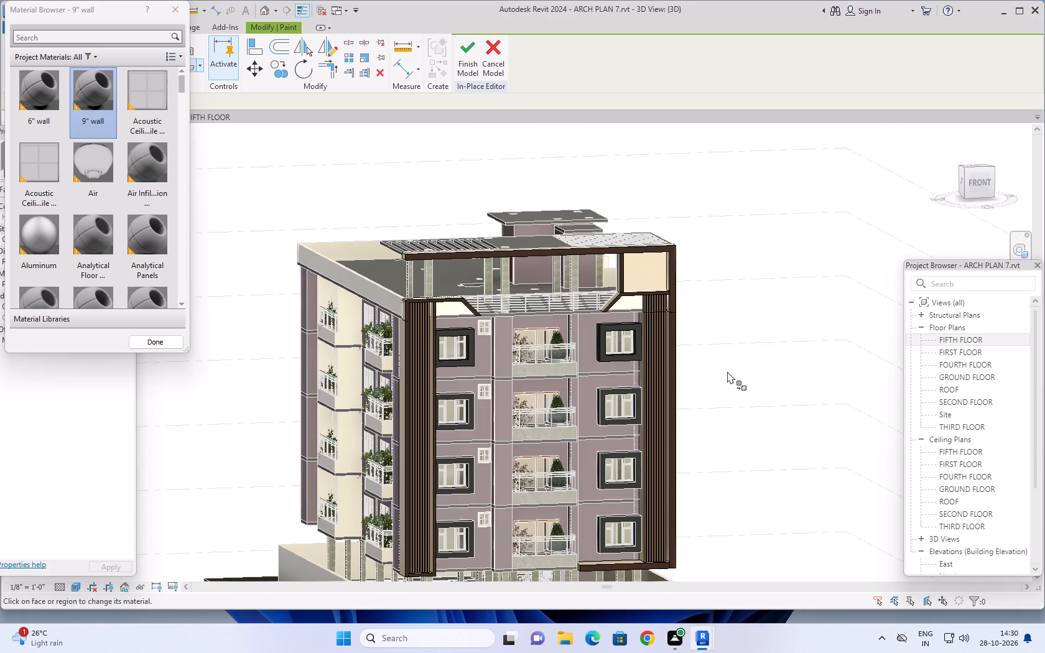
pyautogui.scroll(-1, 727, 371)
pyautogui.moveTo(743, 397); pyautogui.dragTo(733, 416, button='middle')
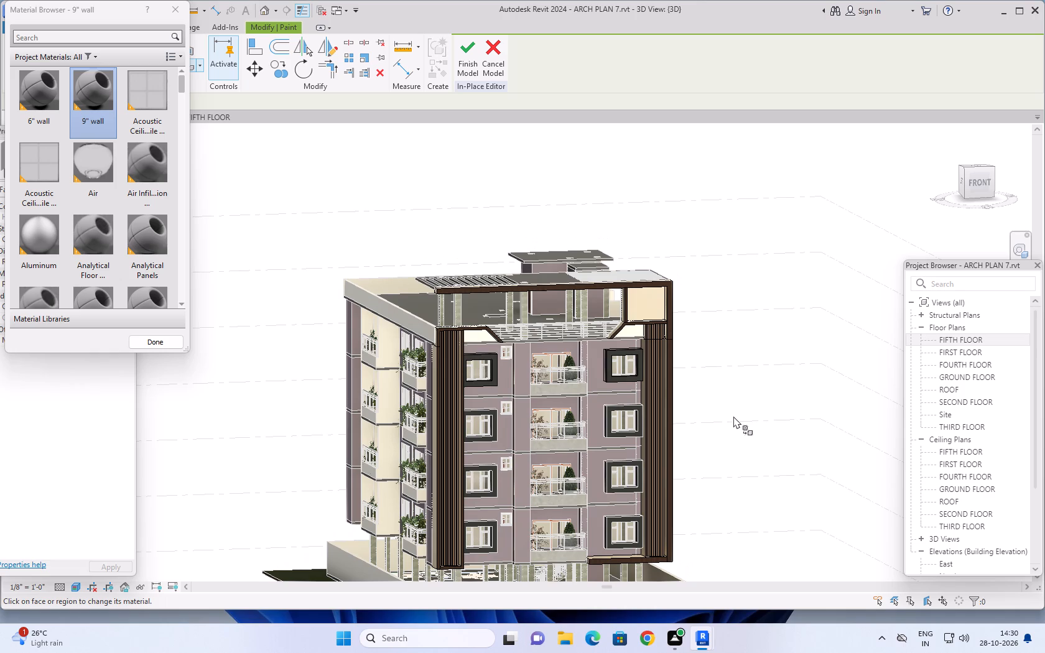
pyautogui.keyDown('shift'); pyautogui.moveTo(725, 418); pyautogui.dragTo(720, 420, button='middle'); pyautogui.keyUp('shift')
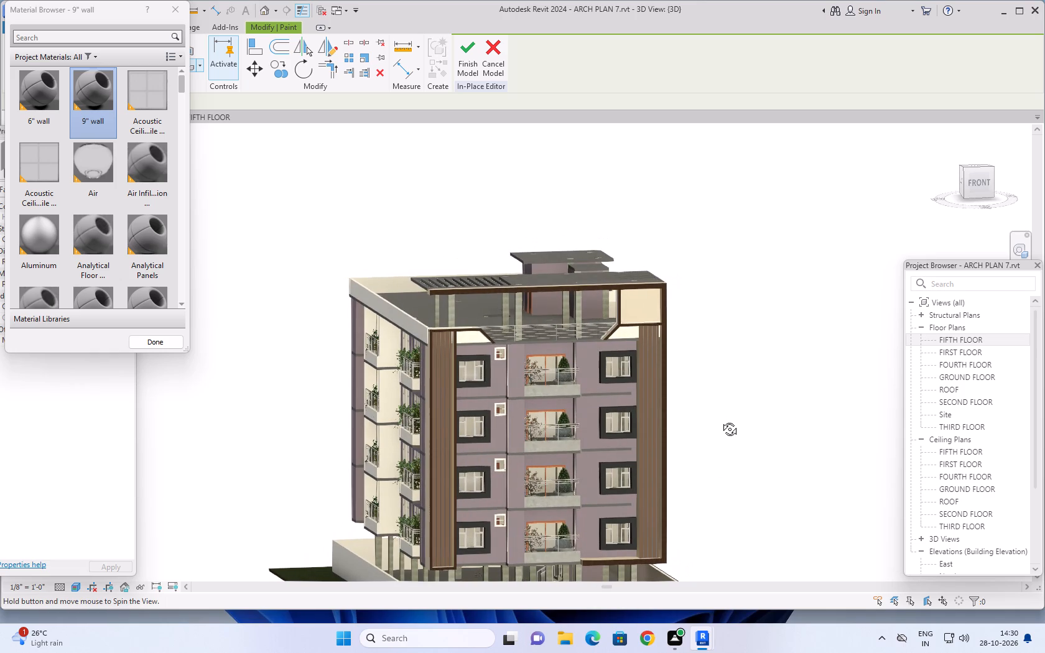
pyautogui.keyDown('shift'); pyautogui.moveTo(720, 420); pyautogui.dragTo(713, 424, button='middle'); pyautogui.keyUp('shift')
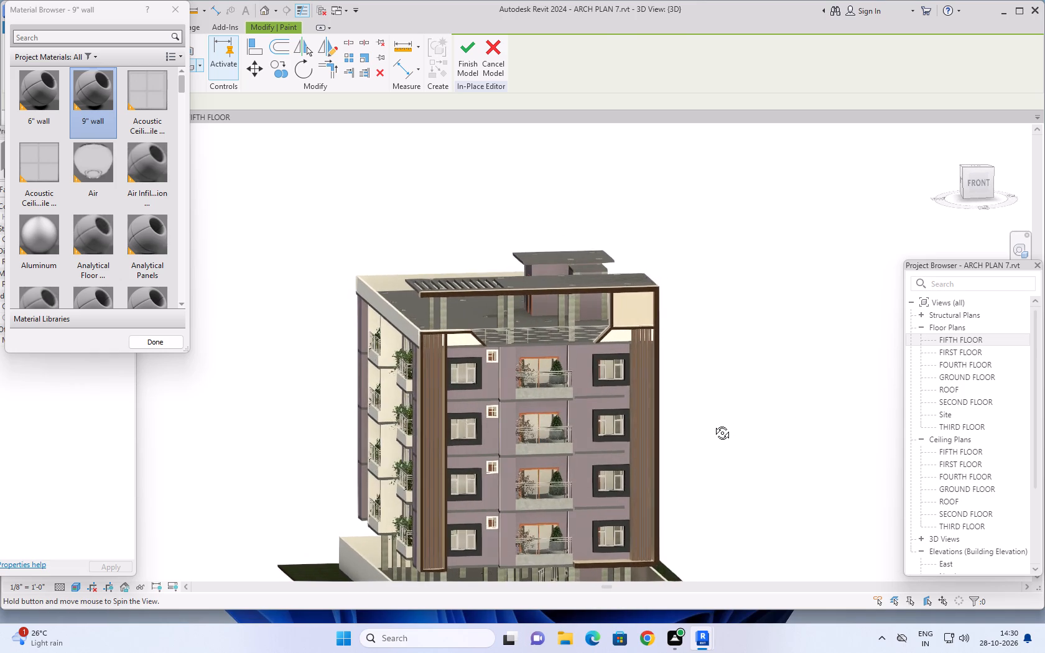
pyautogui.keyDown('shift'); pyautogui.moveTo(713, 424); pyautogui.dragTo(709, 425, button='middle'); pyautogui.keyUp('shift')
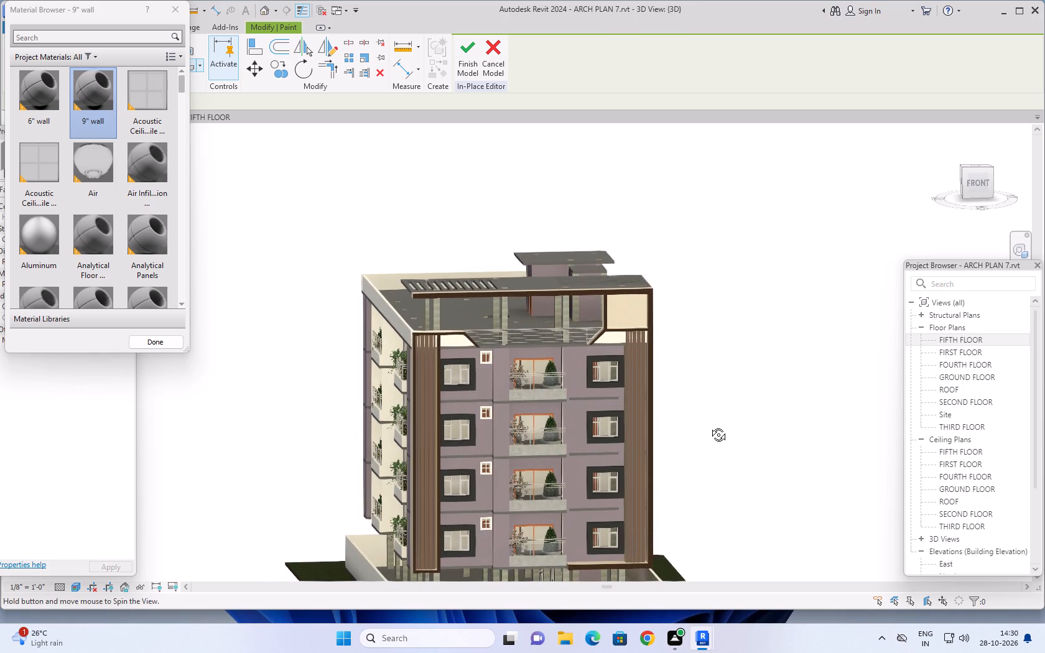
pyautogui.keyDown('shift'); pyautogui.moveTo(709, 425); pyautogui.dragTo(713, 429, button='middle'); pyautogui.keyUp('shift')
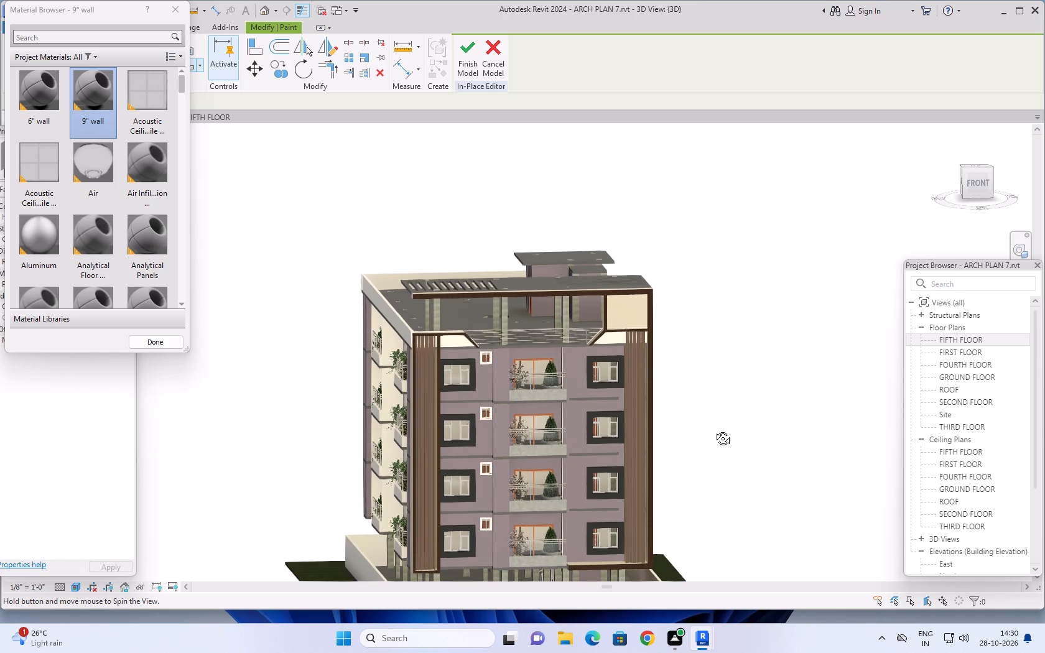
pyautogui.keyDown('shift'); pyautogui.moveTo(713, 429); pyautogui.dragTo(759, 428, button='middle'); pyautogui.keyUp('shift')
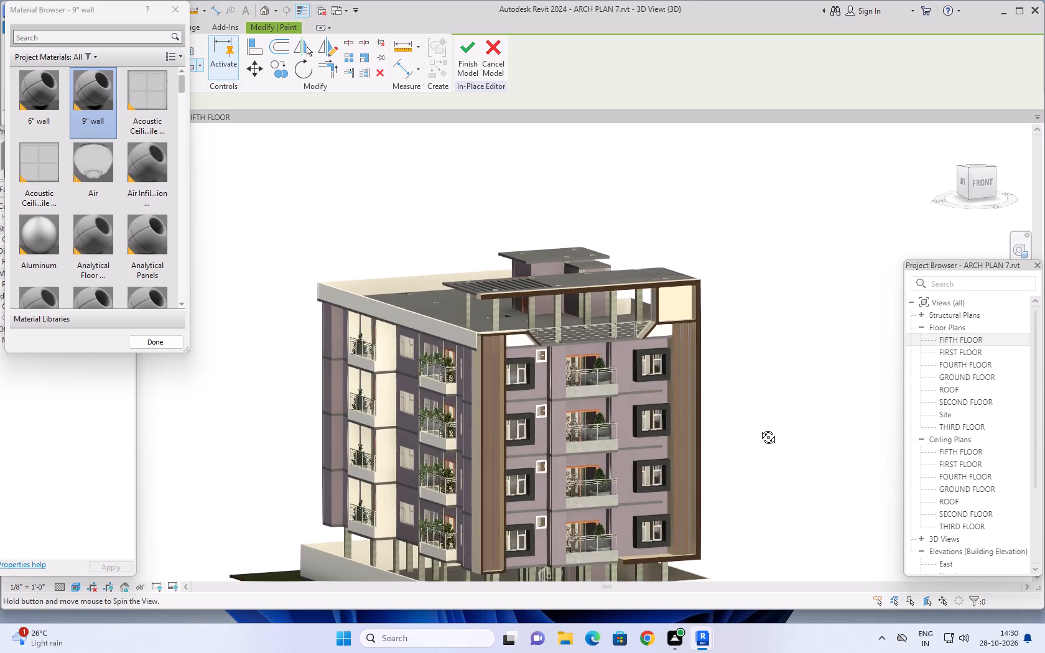
pyautogui.keyDown('shift'); pyautogui.moveTo(759, 428); pyautogui.dragTo(571, 460, button='middle'); pyautogui.keyUp('shift')
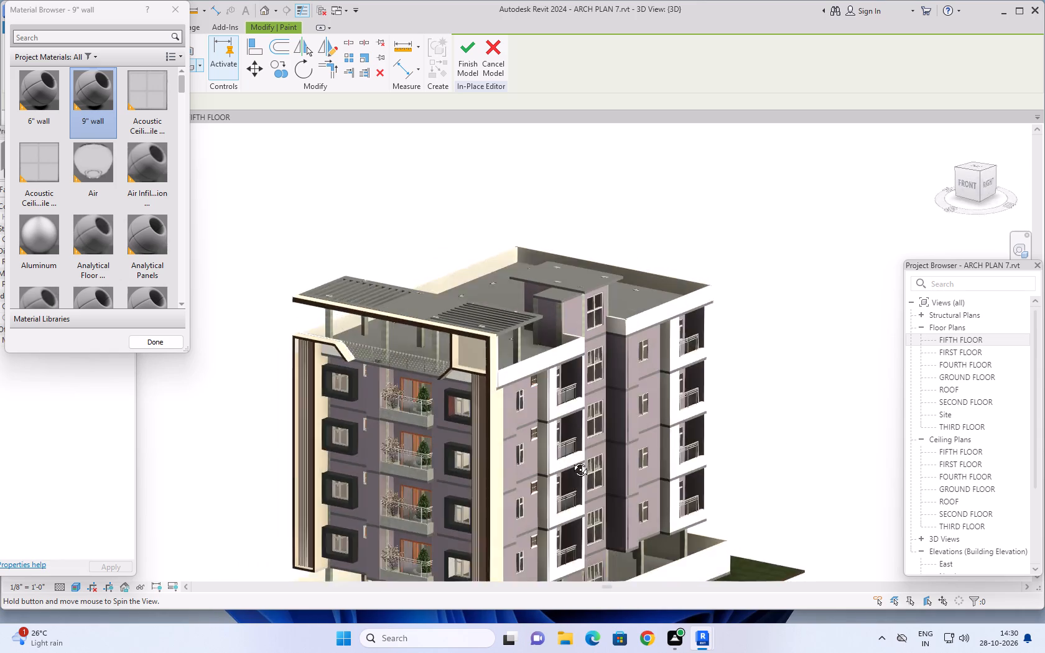
pyautogui.keyDown('shift'); pyautogui.moveTo(571, 460); pyautogui.dragTo(499, 428, button='middle'); pyautogui.keyUp('shift')
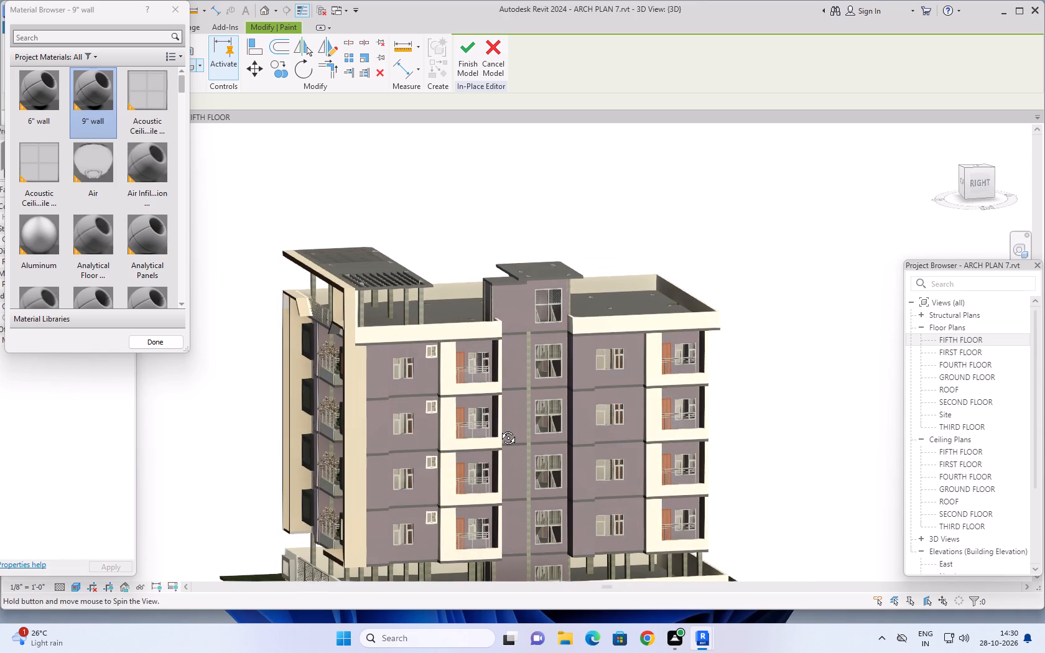
pyautogui.keyDown('shift'); pyautogui.moveTo(499, 428); pyautogui.dragTo(688, 446, button='middle'); pyautogui.keyUp('shift')
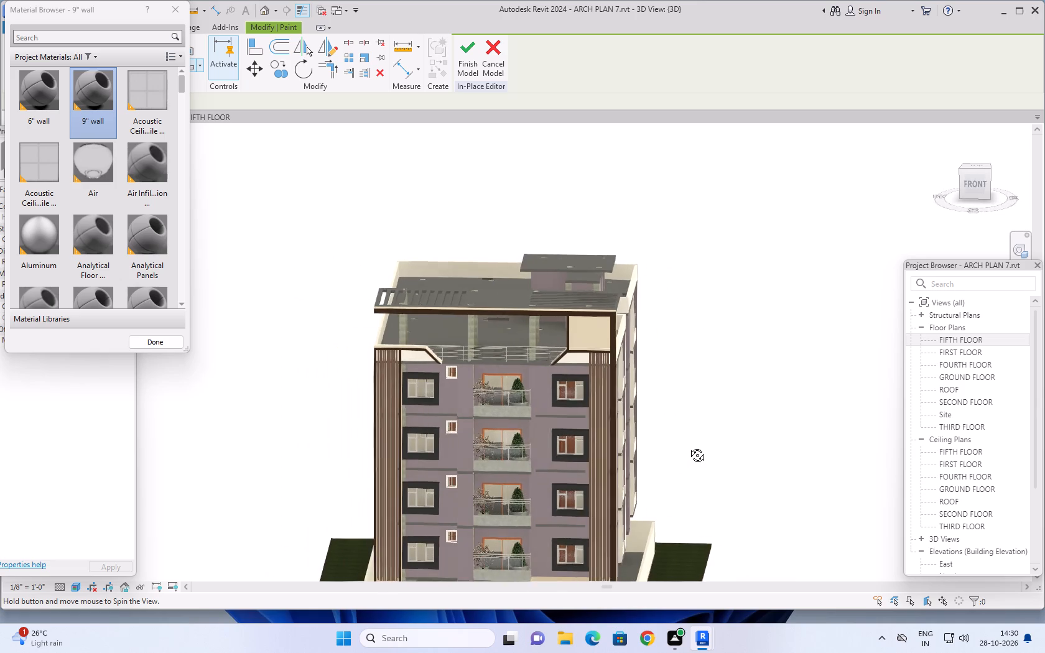
pyautogui.keyDown('shift'); pyautogui.moveTo(688, 446); pyautogui.dragTo(773, 443, button='middle'); pyautogui.keyUp('shift')
pyautogui.keyDown('shift'); pyautogui.moveTo(769, 478); pyautogui.dragTo(829, 459, button='middle'); pyautogui.keyUp('shift')
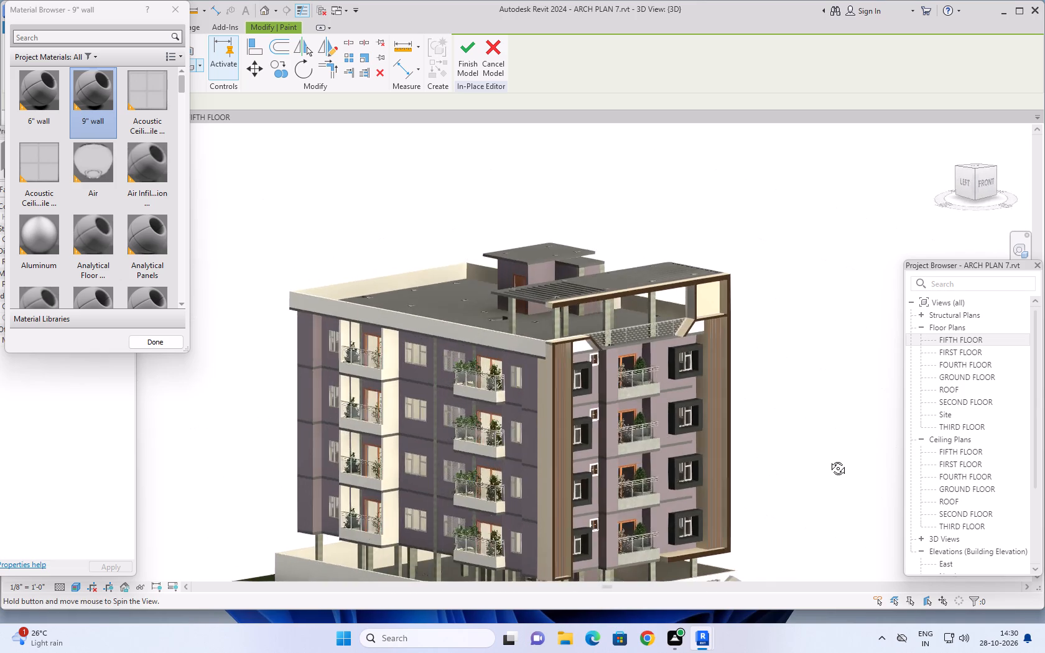
pyautogui.keyDown('shift'); pyautogui.moveTo(829, 459); pyautogui.dragTo(831, 458, button='middle'); pyautogui.keyUp('shift')
pyautogui.keyDown('shift'); pyautogui.moveTo(787, 534); pyautogui.dragTo(830, 527, button='middle'); pyautogui.keyUp('shift')
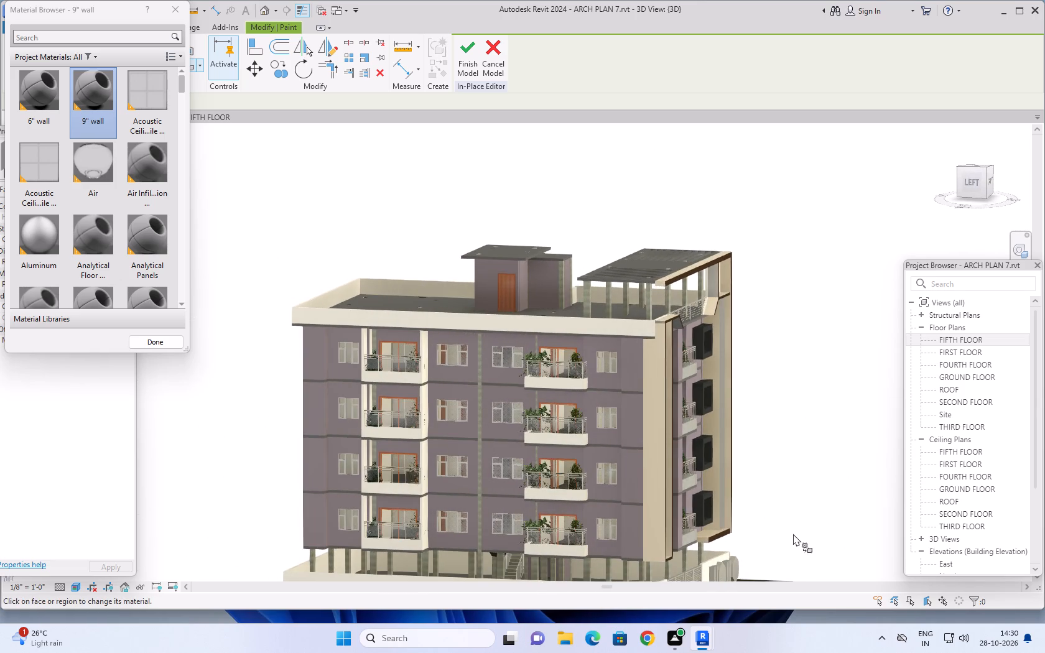
pyautogui.keyDown('shift'); pyautogui.moveTo(782, 534); pyautogui.dragTo(727, 562, button='middle'); pyautogui.keyUp('shift')
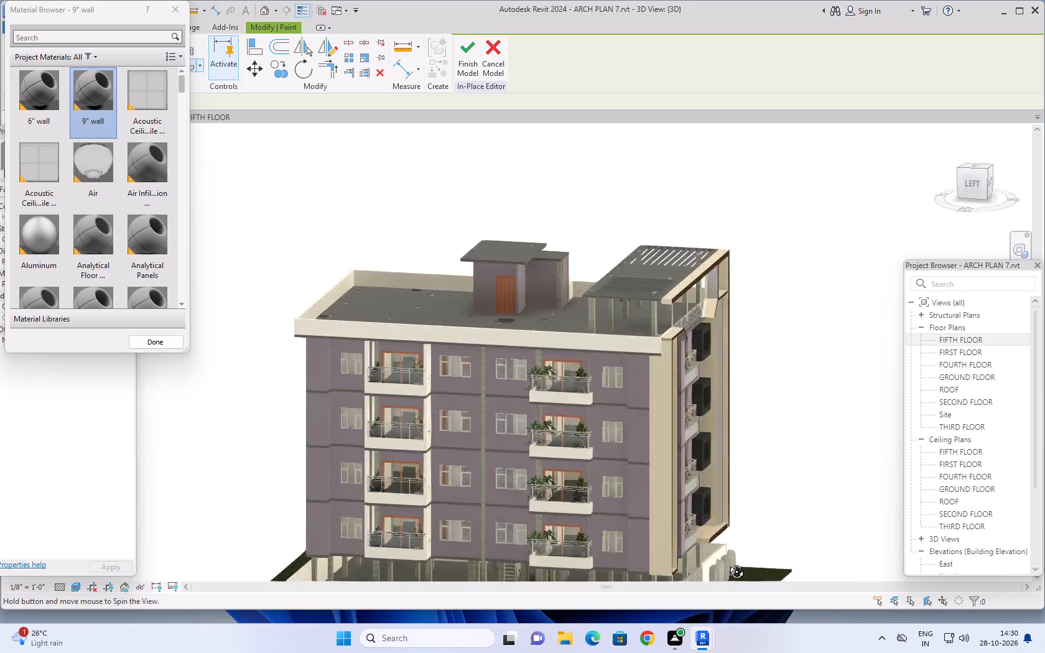
pyautogui.keyDown('shift'); pyautogui.moveTo(727, 562); pyautogui.dragTo(570, 532, button='middle'); pyautogui.keyUp('shift')
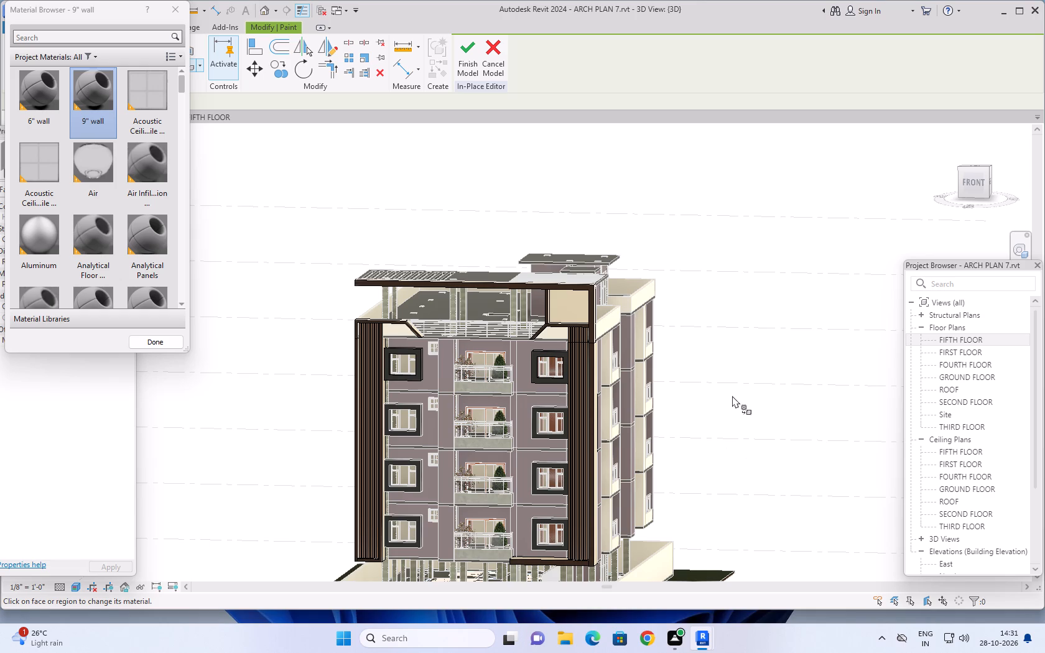
pyautogui.scroll(1, 728, 399)
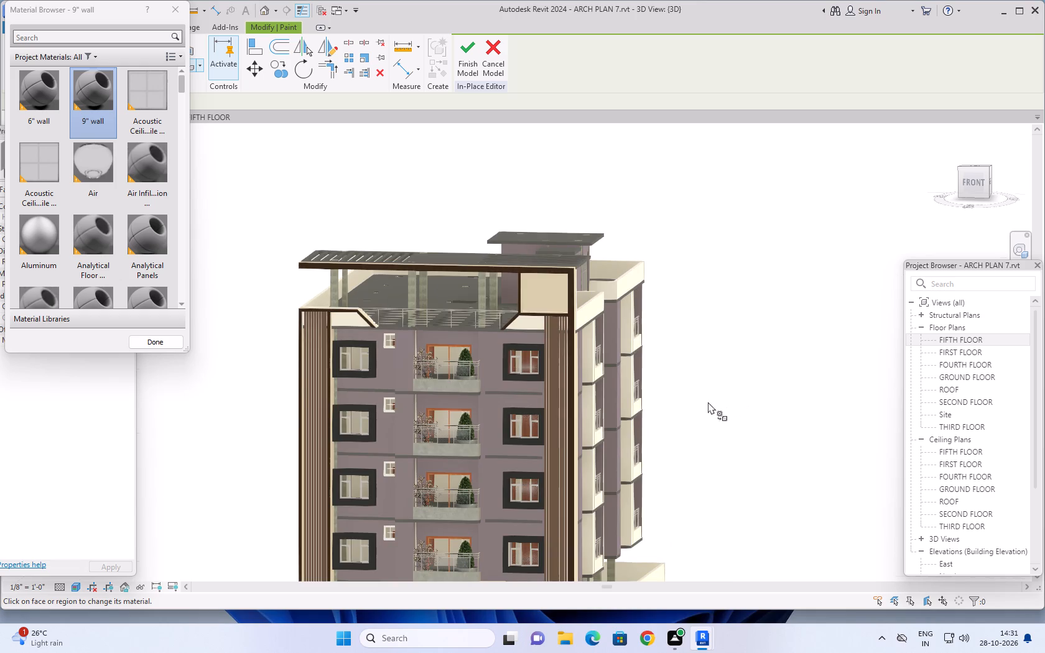
pyautogui.moveTo(708, 402); pyautogui.dragTo(733, 387, button='middle')
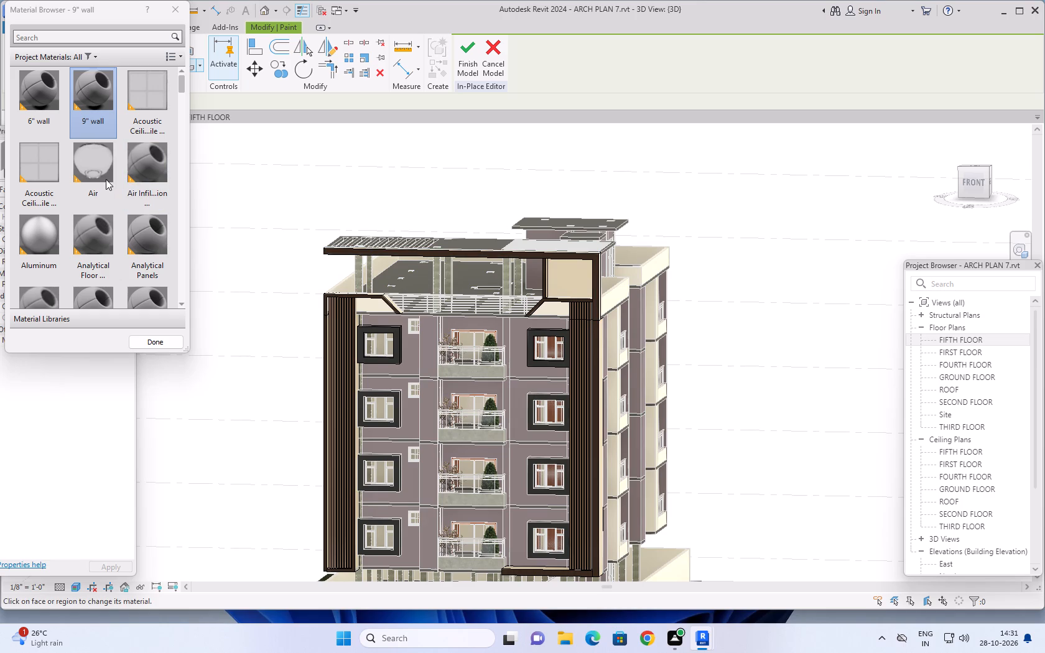
# Paint the top face of the slatted roof canopy slab above the front facade with the wood 1 material.
pyautogui.scroll(-15, 108, 172)
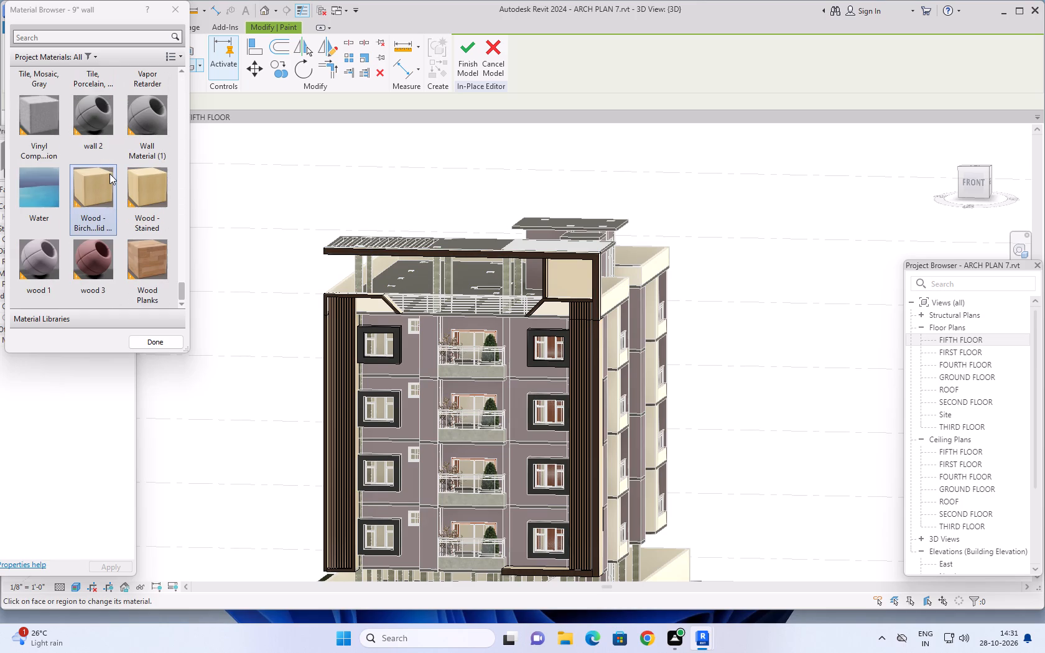
pyautogui.scroll(-4, 109, 174)
pyautogui.click(40, 259)
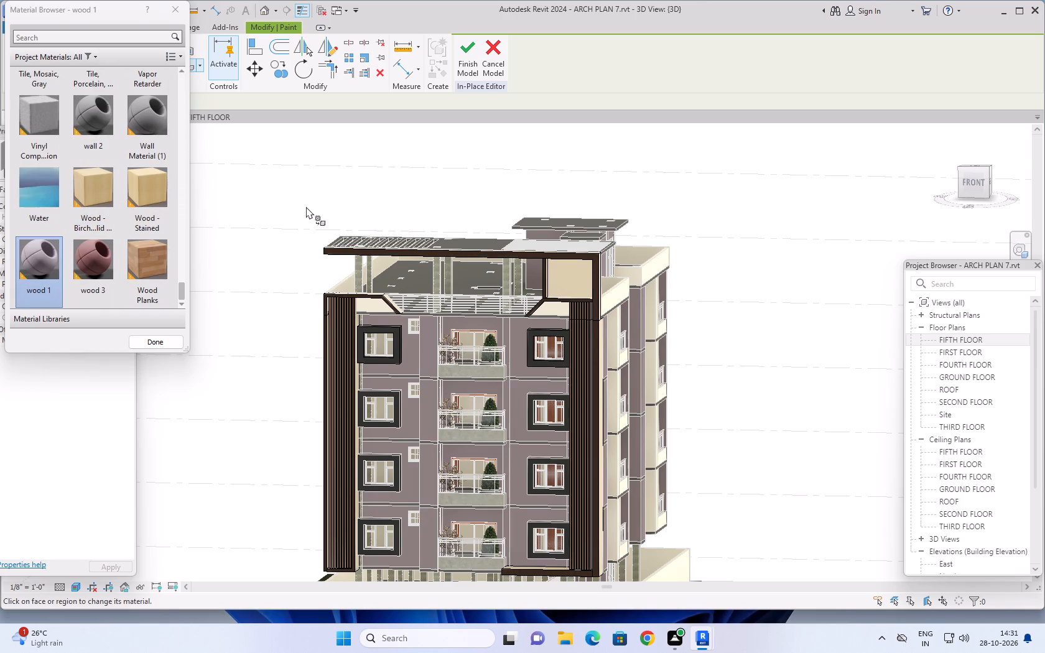
pyautogui.keyDown('shift'); pyautogui.moveTo(305, 196); pyautogui.dragTo(315, 324, button='middle'); pyautogui.keyUp('shift')
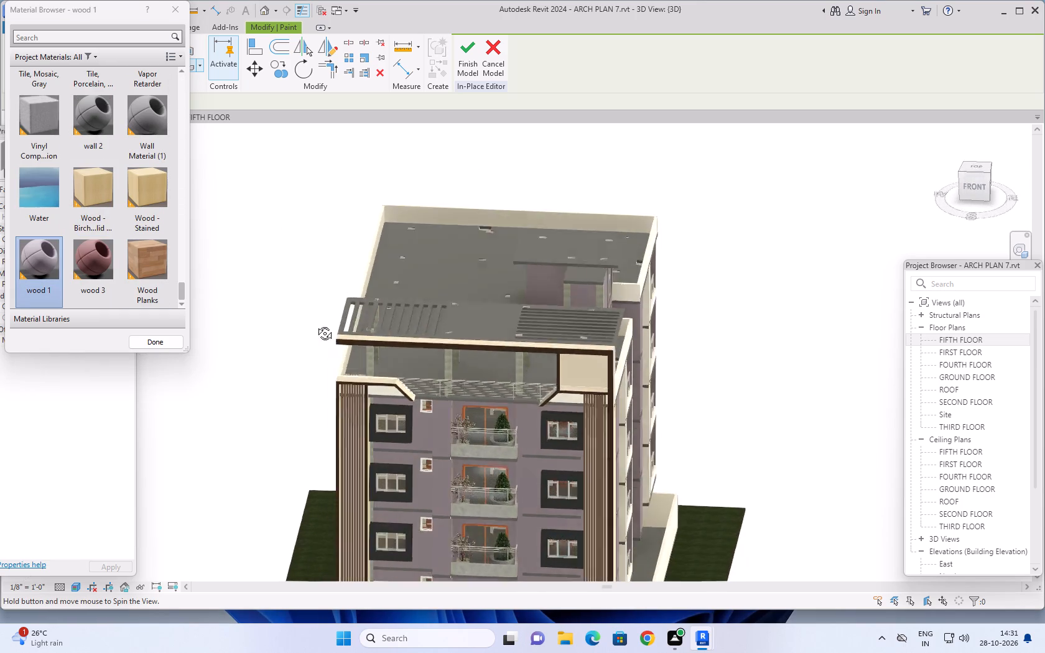
pyautogui.keyDown('shift'); pyautogui.moveTo(315, 324); pyautogui.dragTo(330, 419, button='middle'); pyautogui.keyUp('shift')
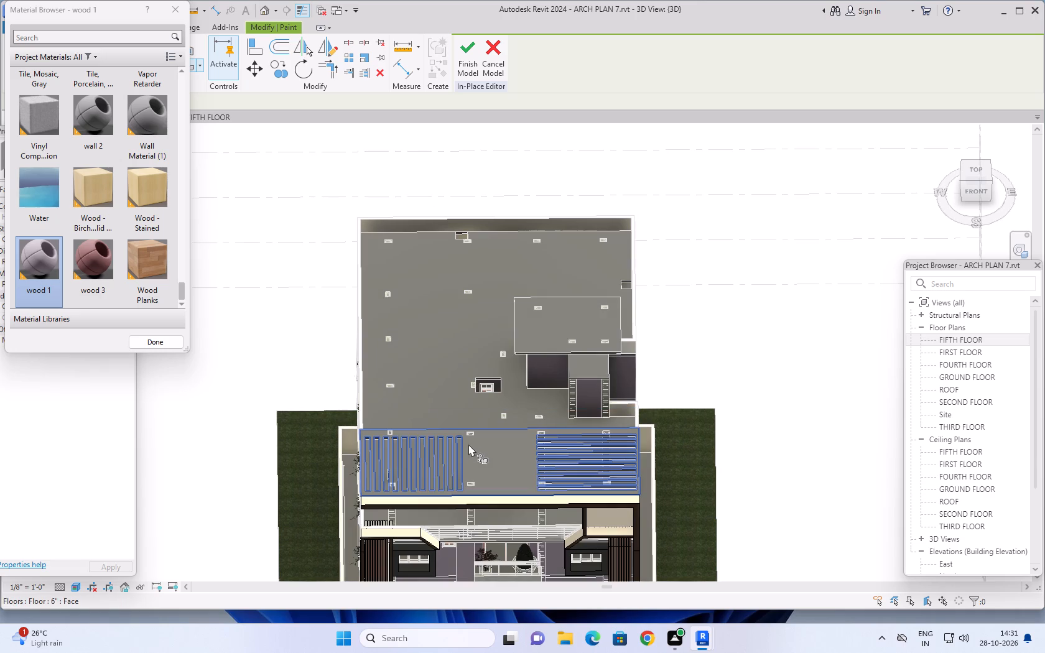
pyautogui.click(482, 452)
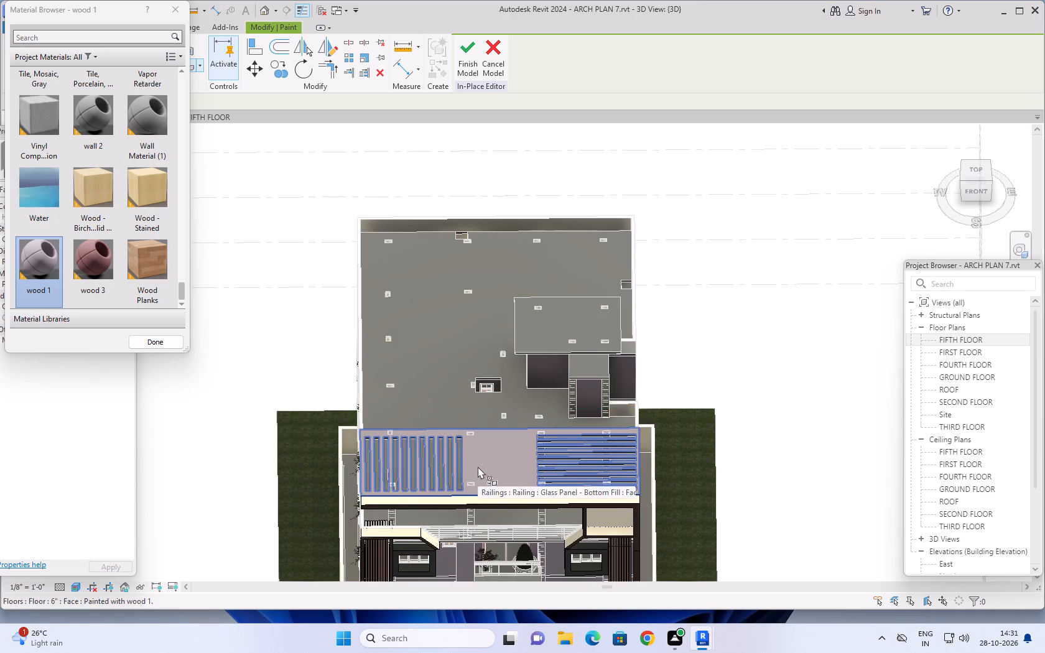
# Paint the underside of the slatted roof canopy slab with the wood 1 material.
pyautogui.keyDown('shift'); pyautogui.moveTo(478, 466); pyautogui.dragTo(543, 218, button='middle'); pyautogui.keyUp('shift')
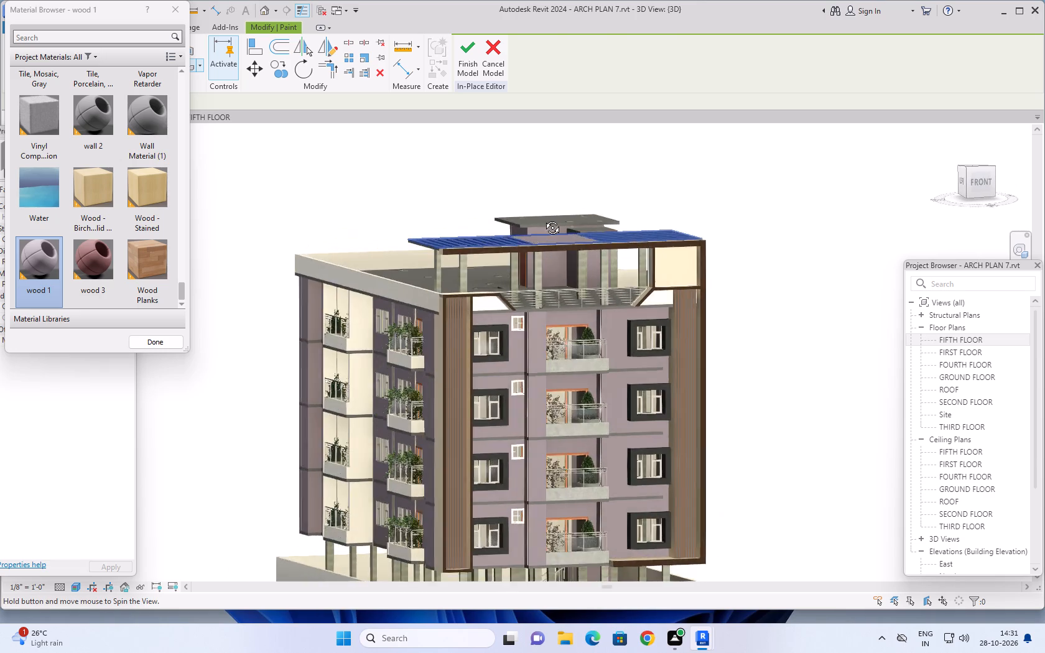
pyautogui.keyDown('shift'); pyautogui.moveTo(543, 218); pyautogui.dragTo(599, 192, button='middle'); pyautogui.keyUp('shift')
pyautogui.moveTo(653, 171); pyautogui.dragTo(653, 172, button='middle')
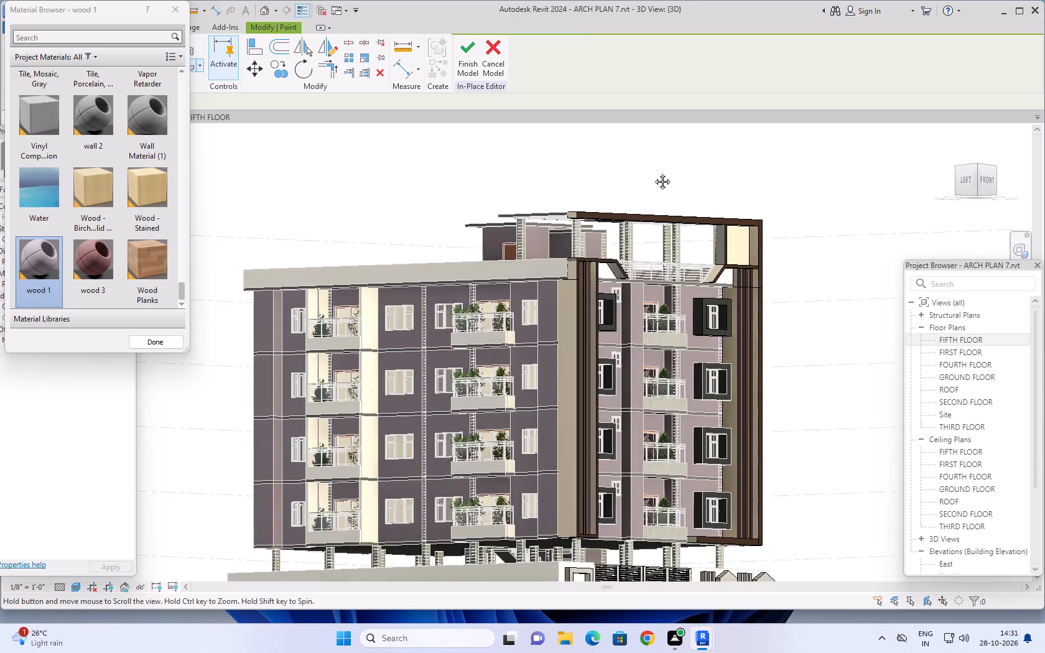
pyautogui.moveTo(653, 172); pyautogui.dragTo(581, 421, button='middle')
pyautogui.keyDown('shift'); pyautogui.moveTo(583, 414); pyautogui.dragTo(616, 315, button='middle'); pyautogui.keyUp('shift')
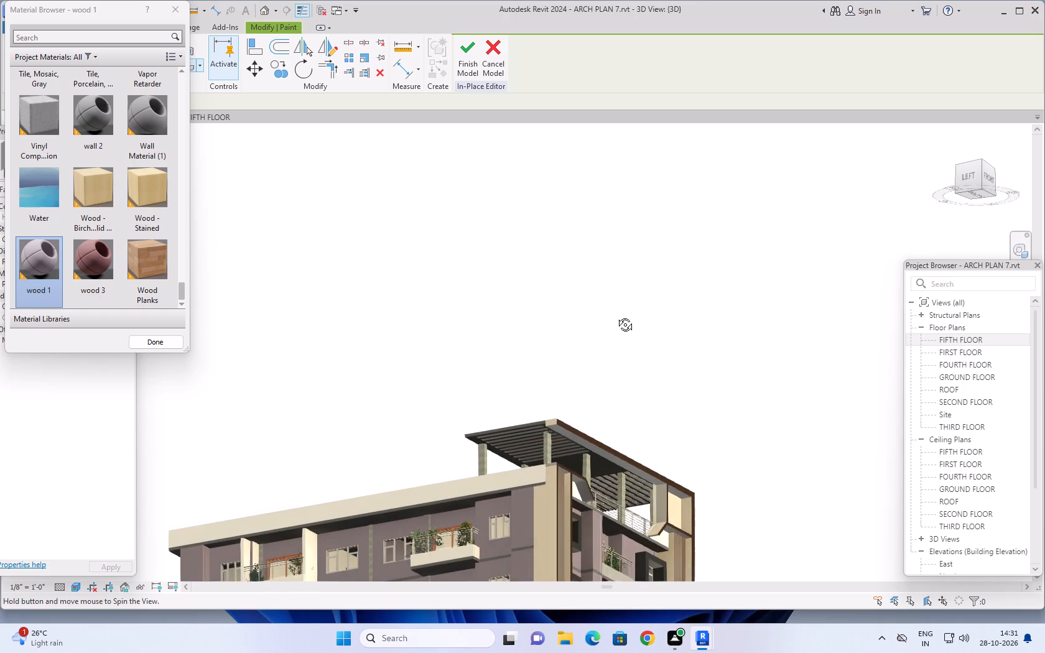
pyautogui.keyDown('shift'); pyautogui.moveTo(616, 315); pyautogui.dragTo(616, 312, button='middle'); pyautogui.keyUp('shift')
pyautogui.scroll(6, 510, 446)
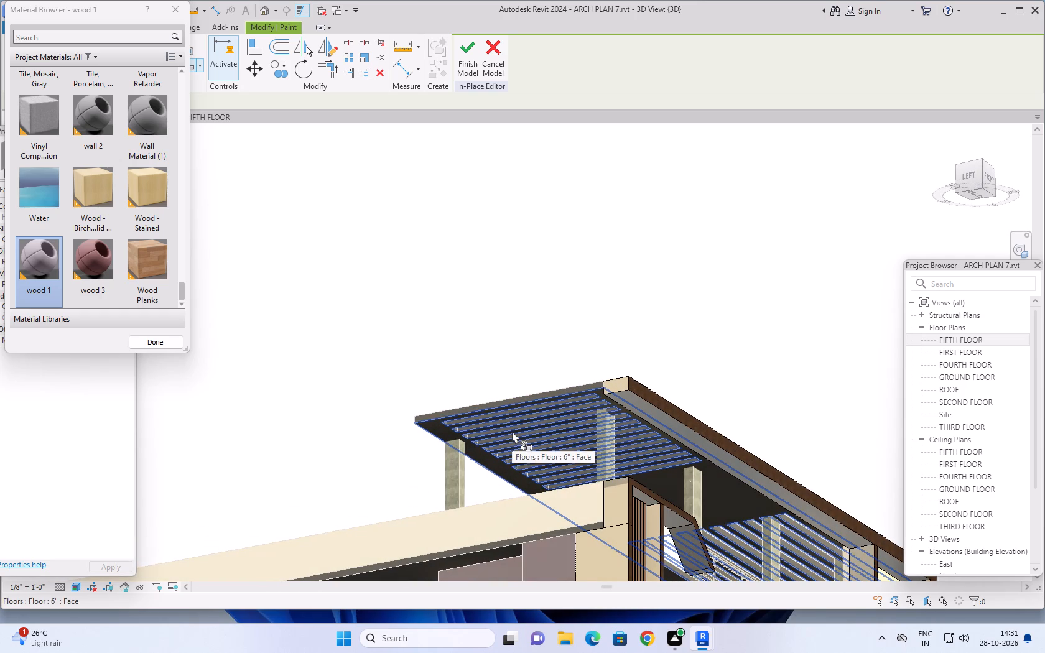
pyautogui.click(512, 431)
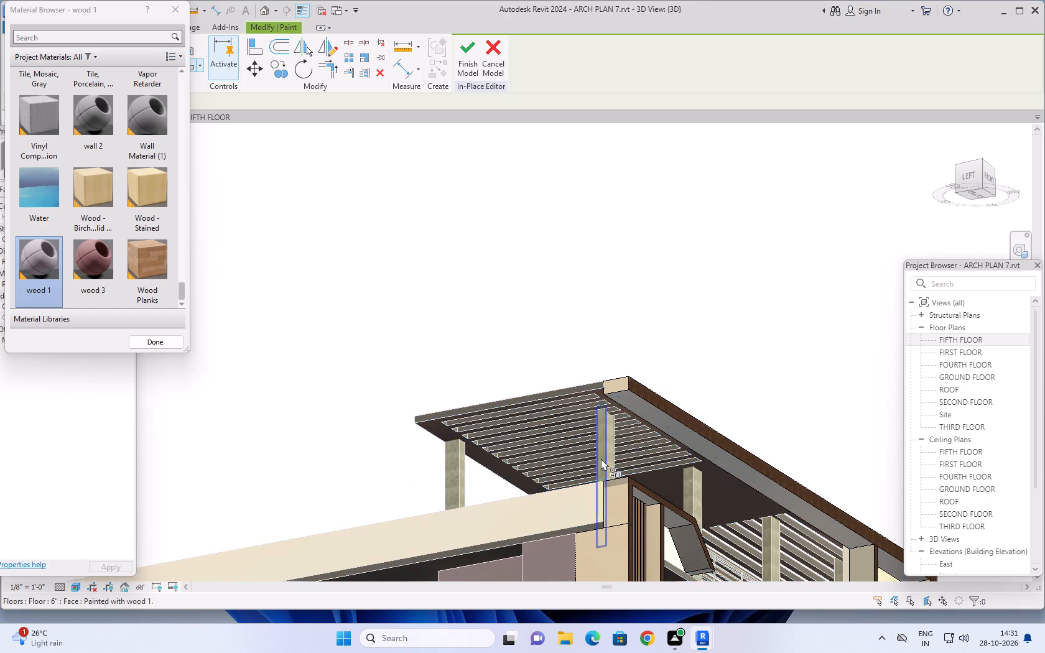
pyautogui.click(722, 494)
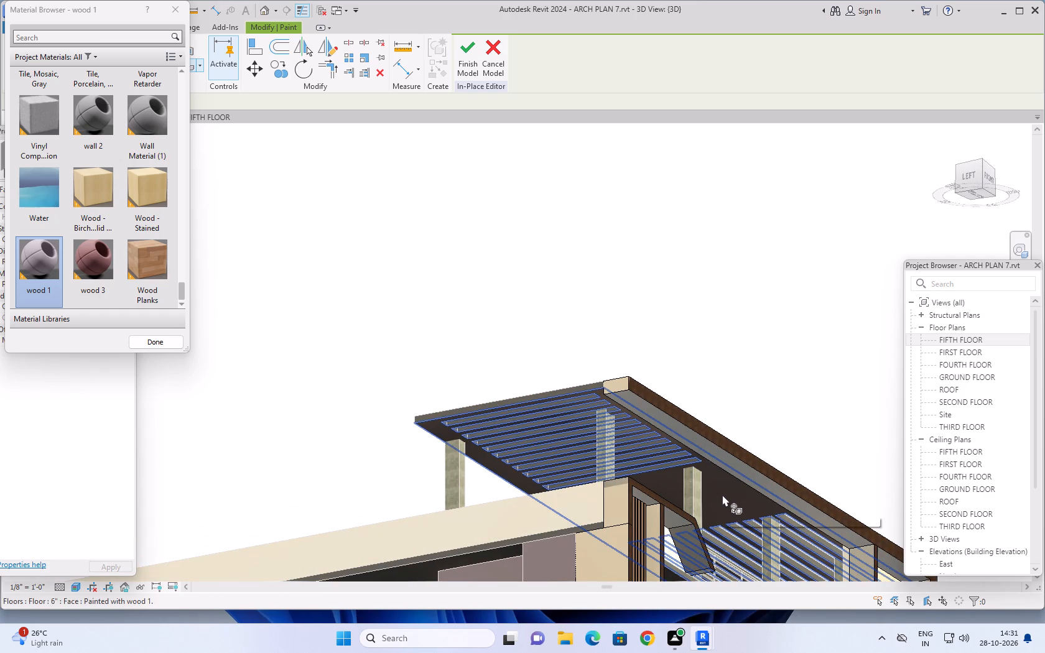
# Paint the top faces of the main roof slab, the stair-head roof and the adjoining lower roof with the grey material.
pyautogui.scroll(-5, 464, 333)
pyautogui.keyDown('shift'); pyautogui.moveTo(470, 315); pyautogui.dragTo(467, 376, button='middle'); pyautogui.keyUp('shift')
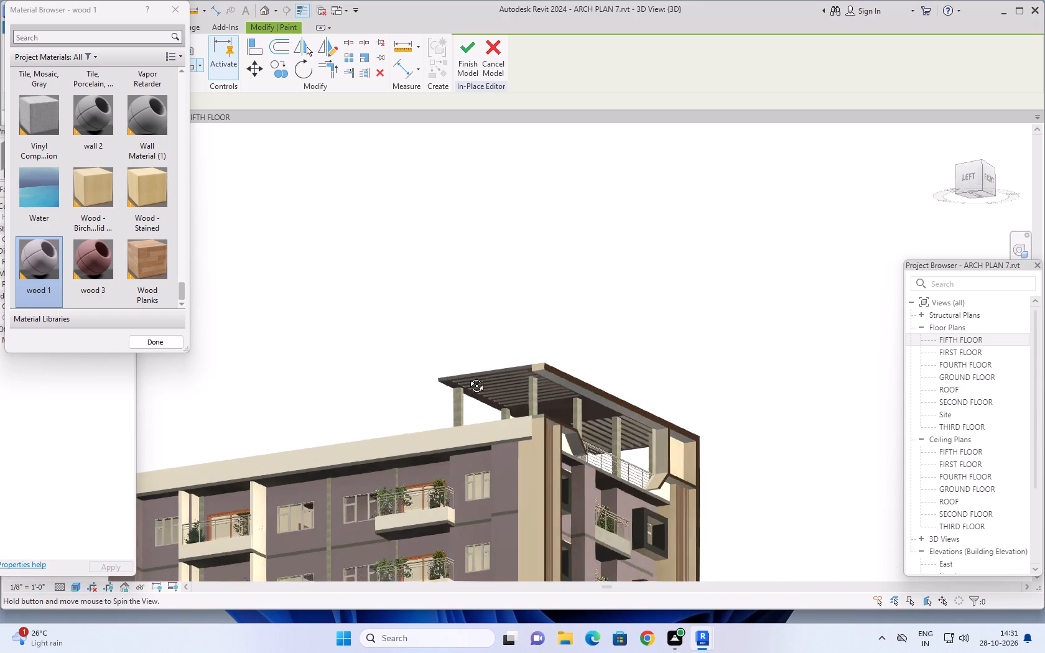
pyautogui.keyDown('shift'); pyautogui.moveTo(467, 376); pyautogui.dragTo(442, 488, button='middle'); pyautogui.keyUp('shift')
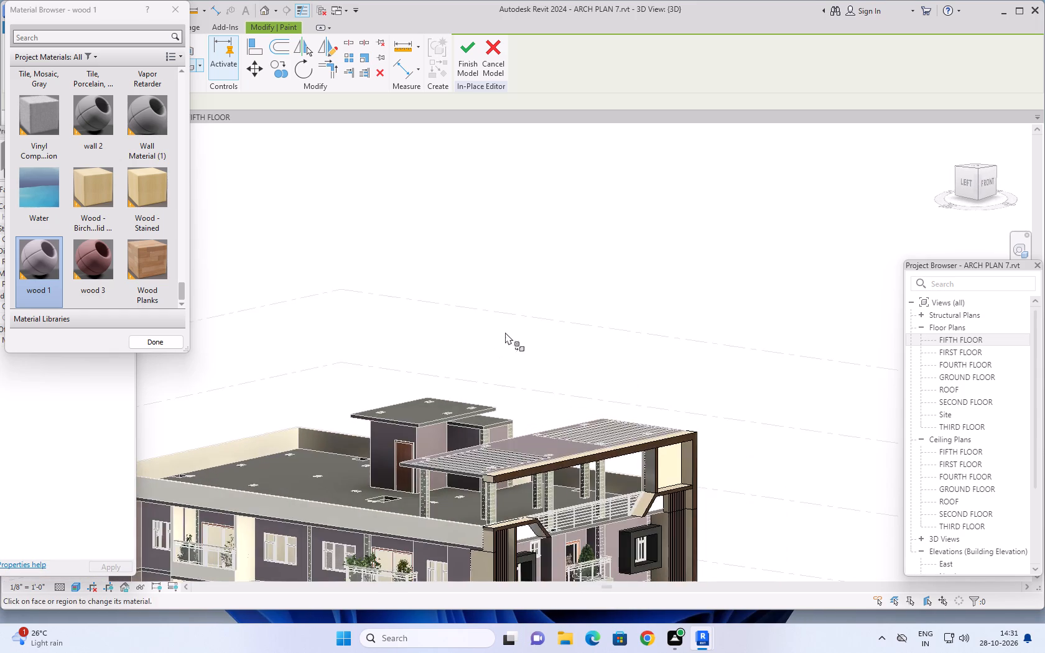
pyautogui.moveTo(506, 333); pyautogui.dragTo(506, 485, button='middle')
pyautogui.moveTo(537, 413); pyautogui.dragTo(622, 370, button='middle')
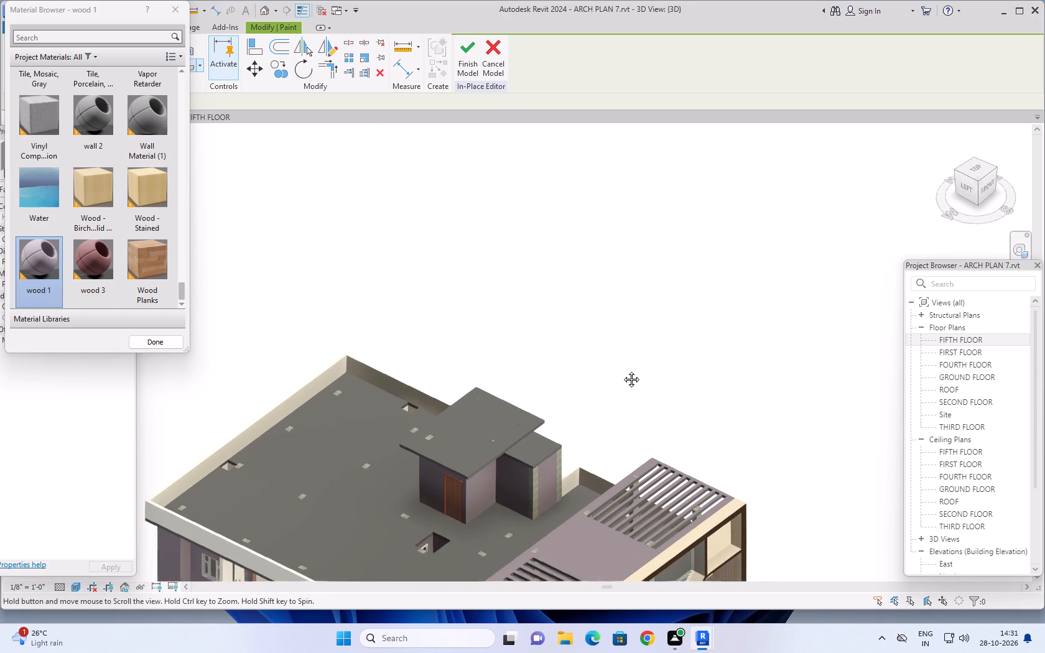
pyautogui.moveTo(622, 370); pyautogui.dragTo(672, 317, button='middle')
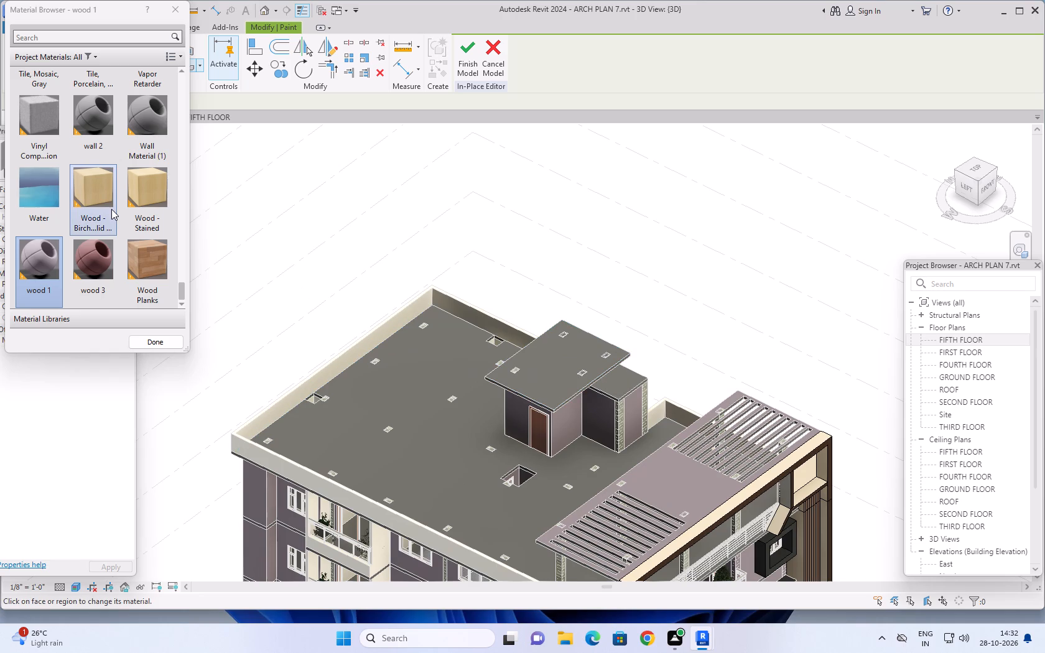
pyautogui.scroll(4, 111, 209)
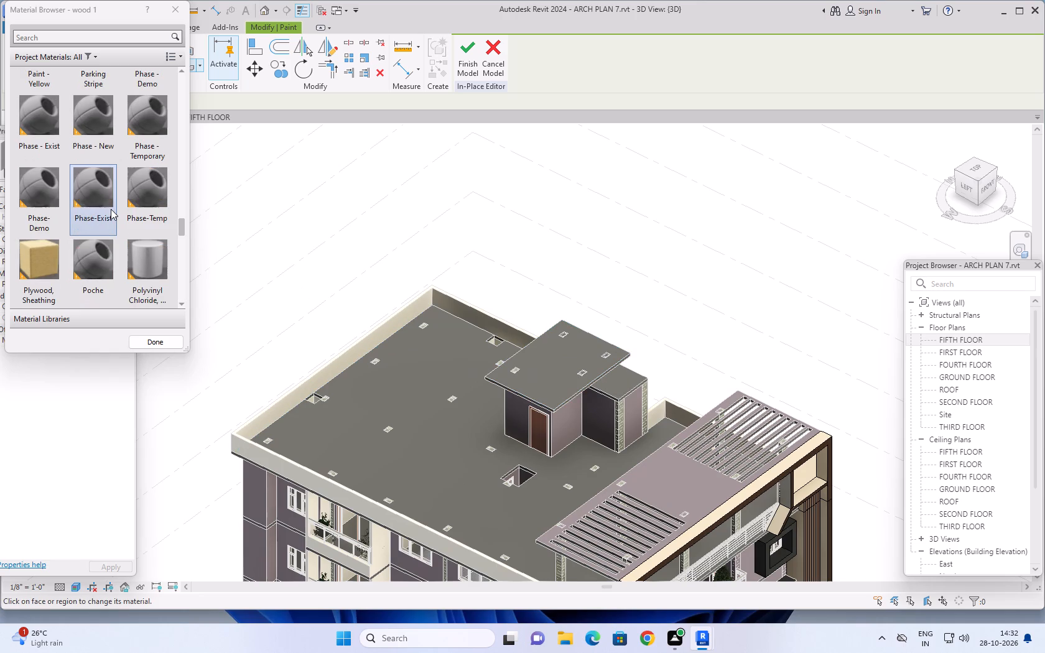
pyautogui.scroll(2, 111, 209)
pyautogui.click(84, 187)
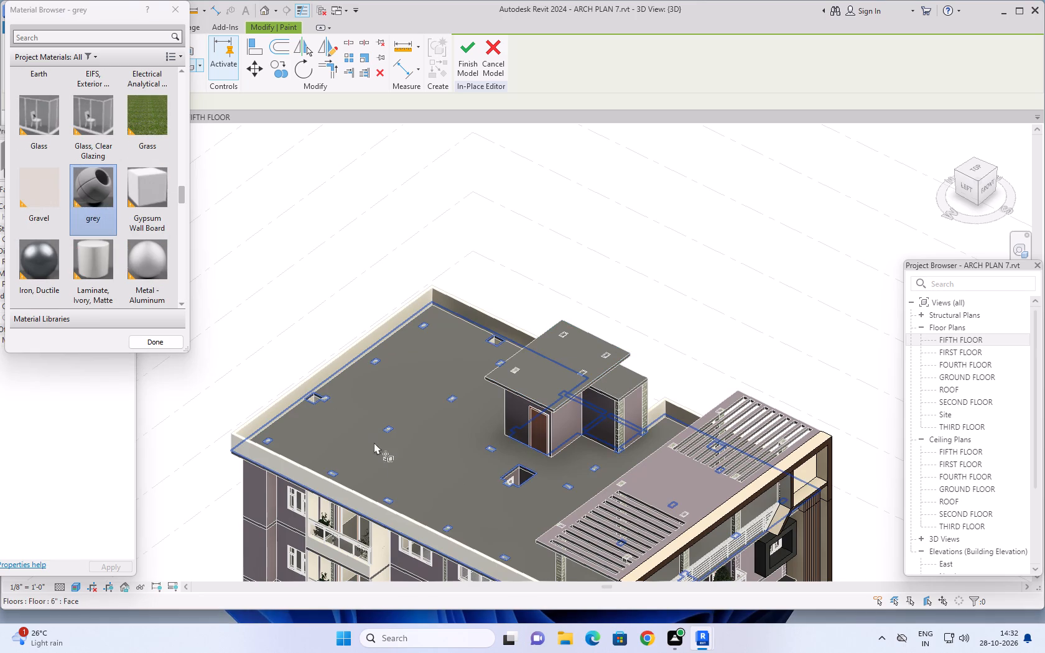
pyautogui.click(413, 463)
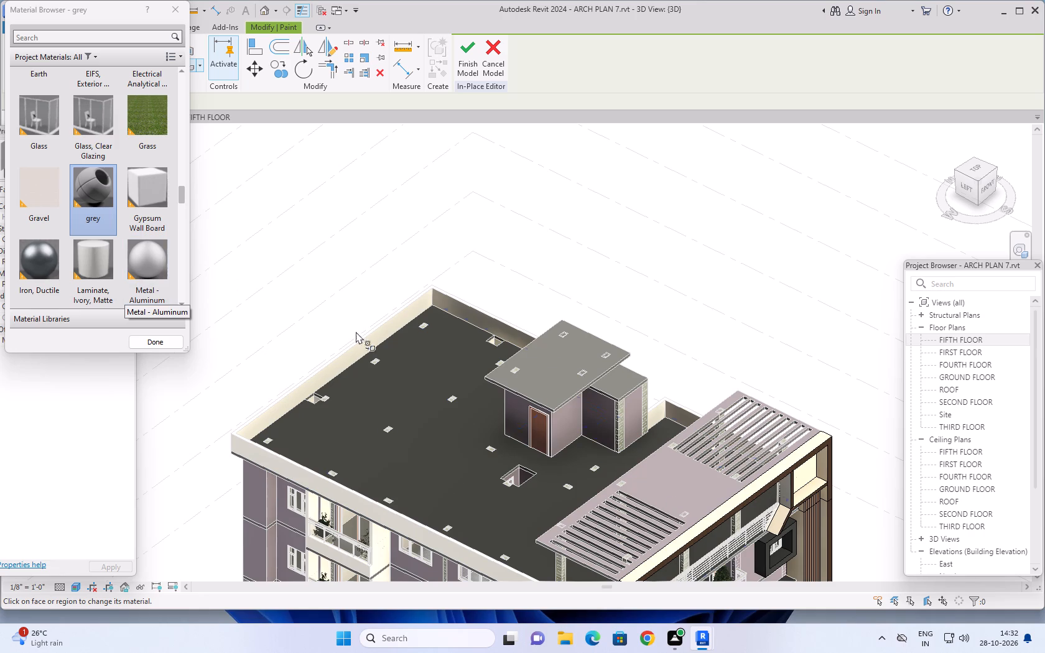
pyautogui.click(559, 381)
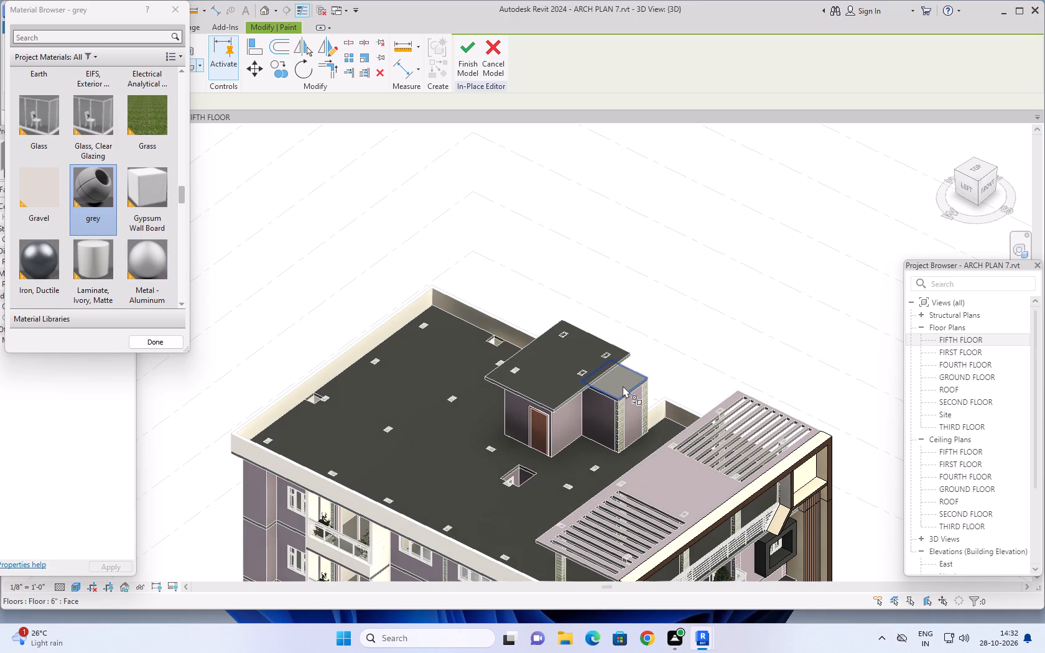
pyautogui.click(623, 386)
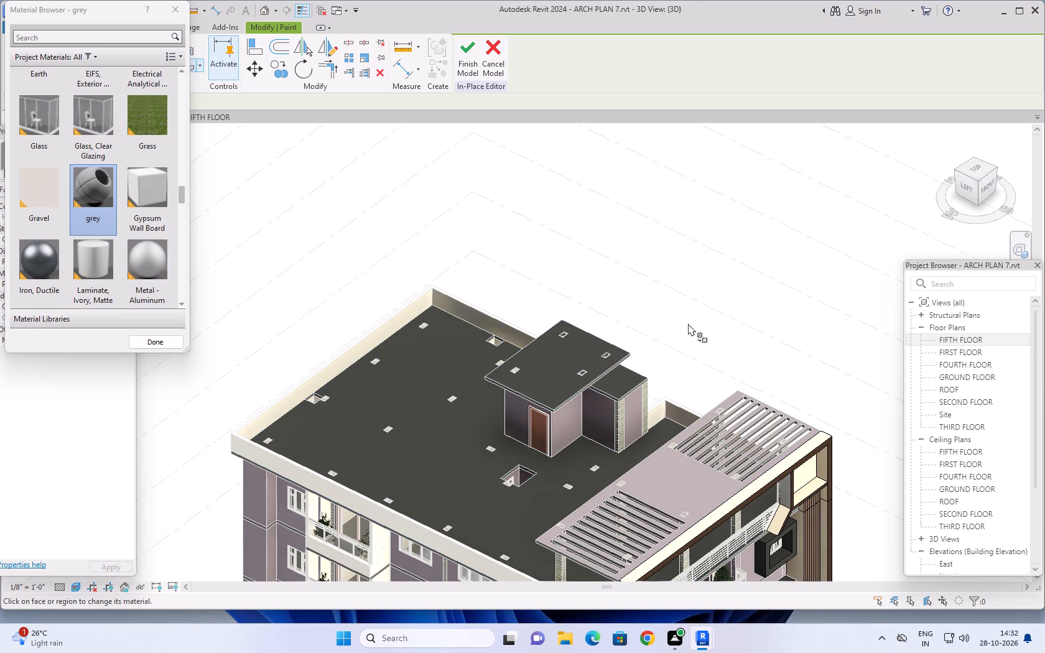
# Repaint the top face and underside of the slatted roof canopy slab with the grey material.
pyautogui.keyDown('shift'); pyautogui.moveTo(689, 323); pyautogui.dragTo(625, 211, button='middle'); pyautogui.keyUp('shift')
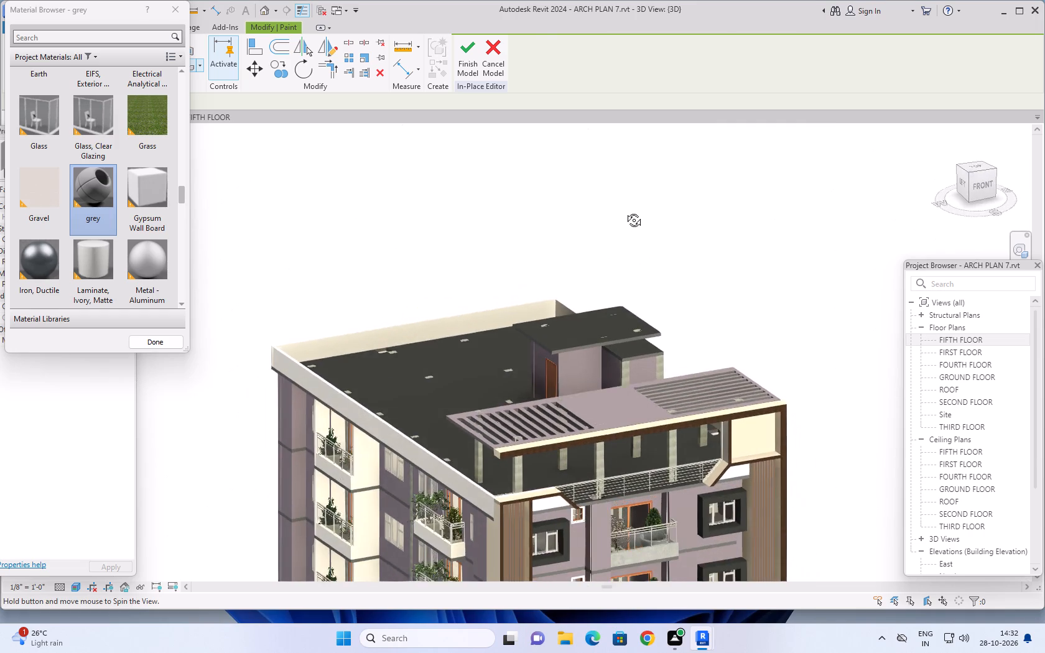
pyautogui.keyDown('shift'); pyautogui.moveTo(625, 211); pyautogui.dragTo(694, 311, button='middle'); pyautogui.keyUp('shift')
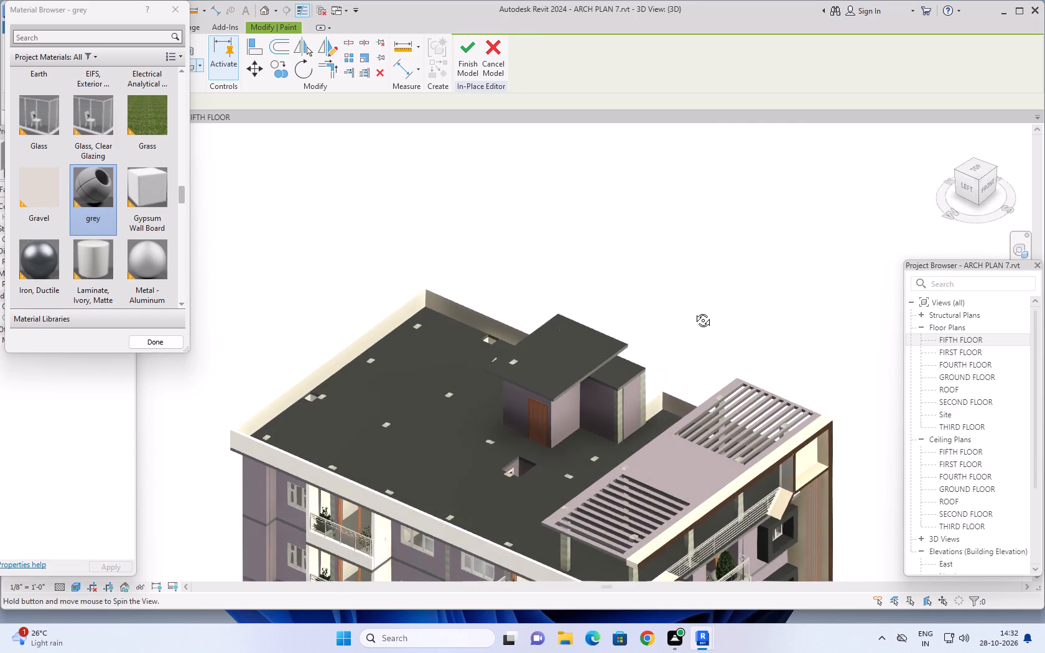
pyautogui.keyDown('shift'); pyautogui.moveTo(694, 311); pyautogui.dragTo(696, 316, button='middle'); pyautogui.keyUp('shift')
pyautogui.click(677, 466)
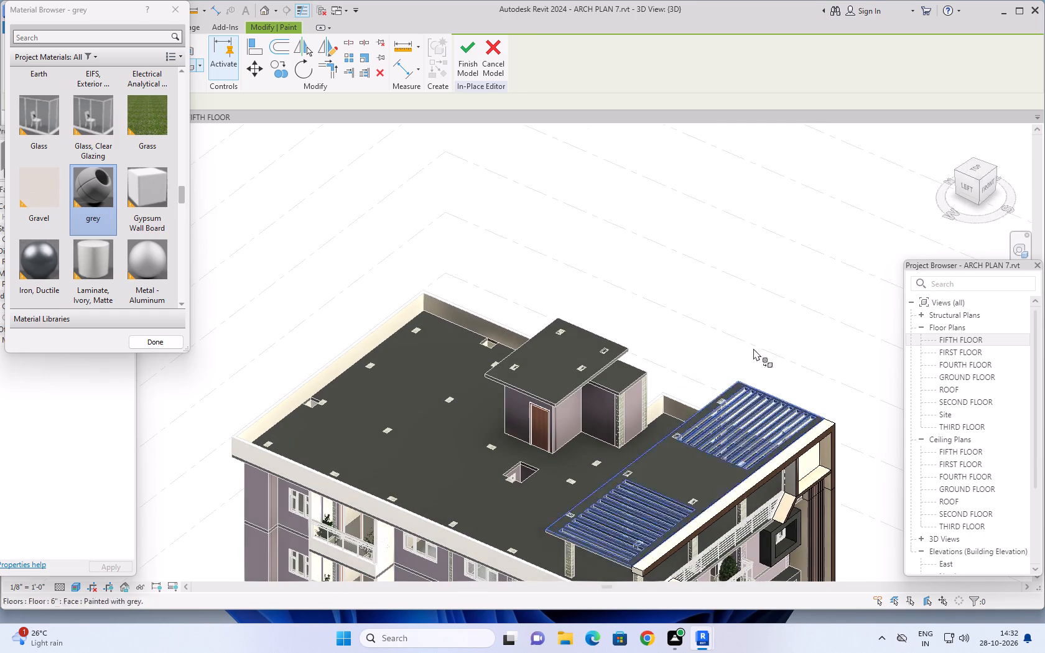
pyautogui.keyDown('shift'); pyautogui.moveTo(745, 340); pyautogui.dragTo(710, 228, button='middle'); pyautogui.keyUp('shift')
pyautogui.keyDown('shift'); pyautogui.moveTo(723, 285); pyautogui.dragTo(730, 249, button='middle'); pyautogui.keyUp('shift')
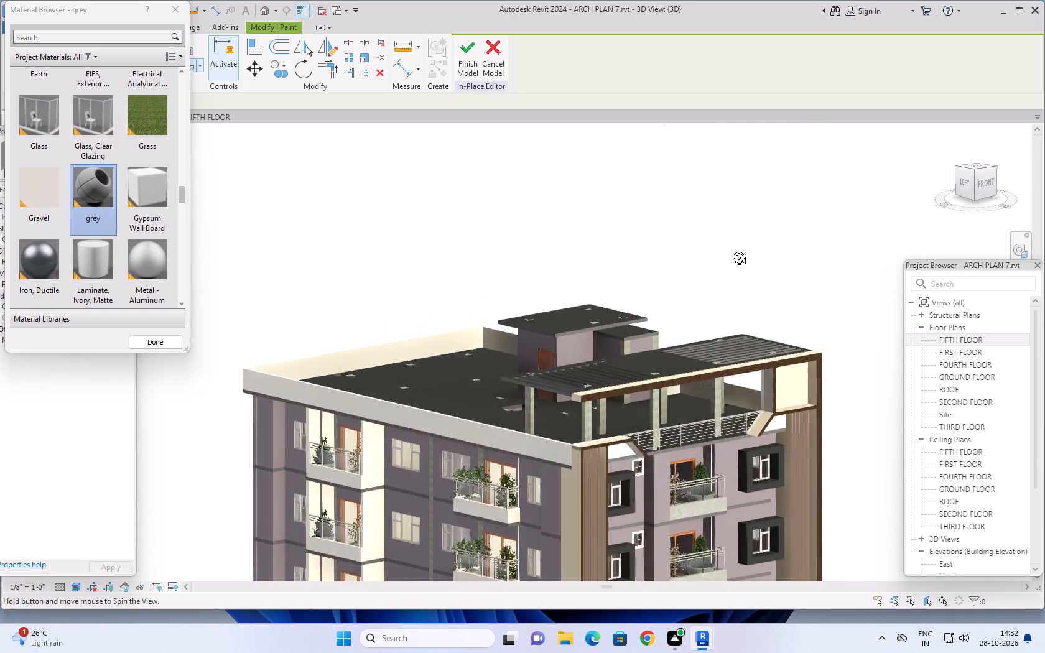
pyautogui.keyDown('shift'); pyautogui.moveTo(730, 249); pyautogui.dragTo(793, 146, button='middle'); pyautogui.keyUp('shift')
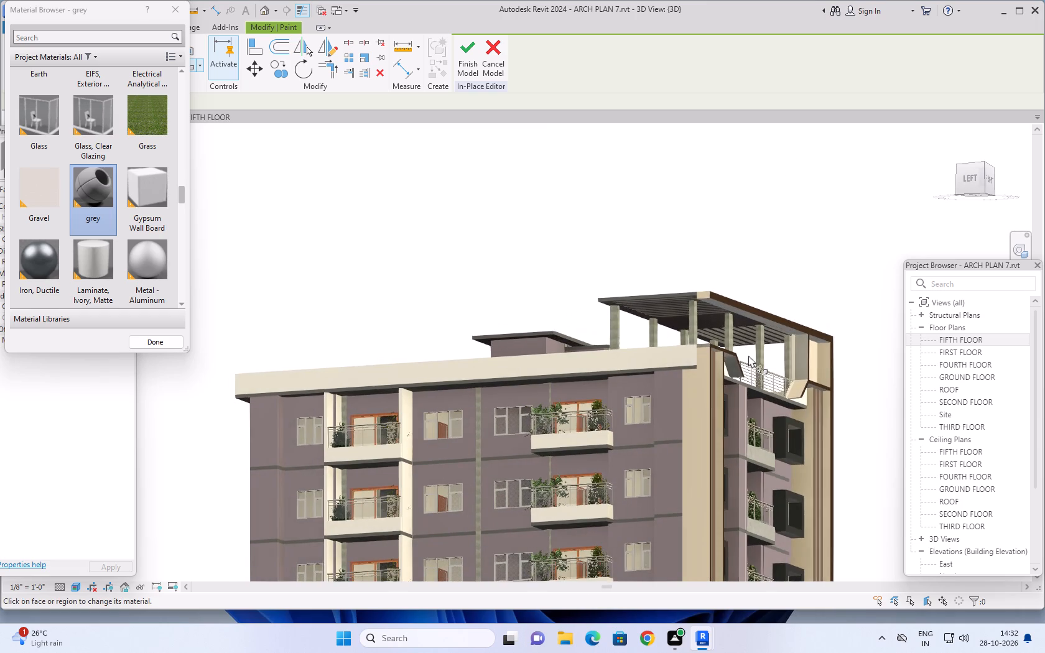
pyautogui.scroll(5, 717, 328)
pyautogui.click(712, 317)
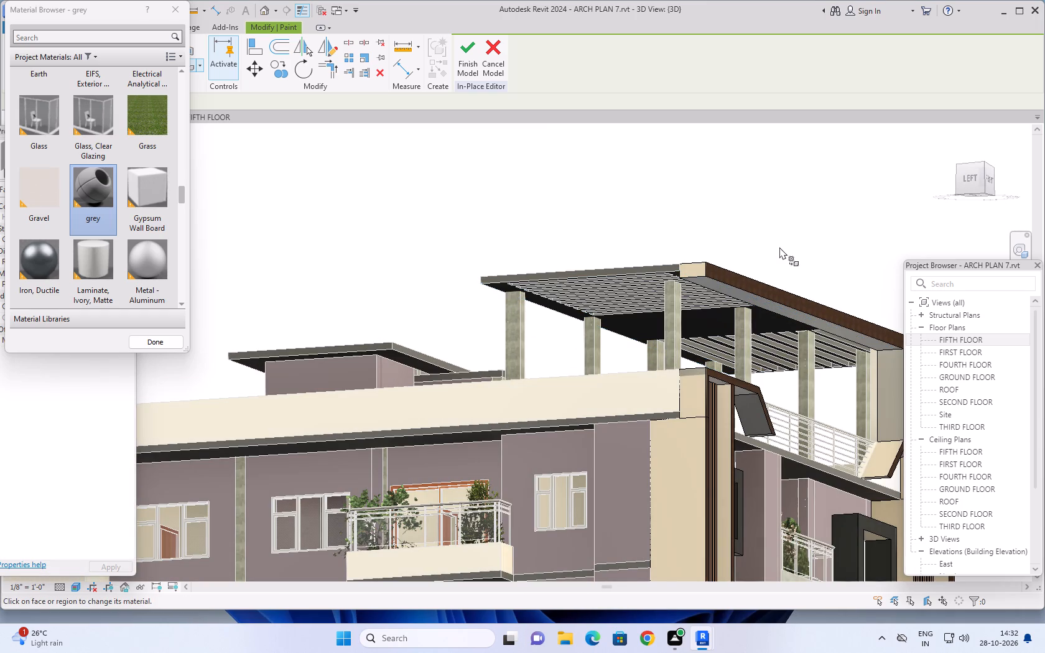
# Paint the front facade's floor slab edge grey beneath the topmost balcony and beneath the framed window to the balcony's right.
pyautogui.scroll(-1, 779, 247)
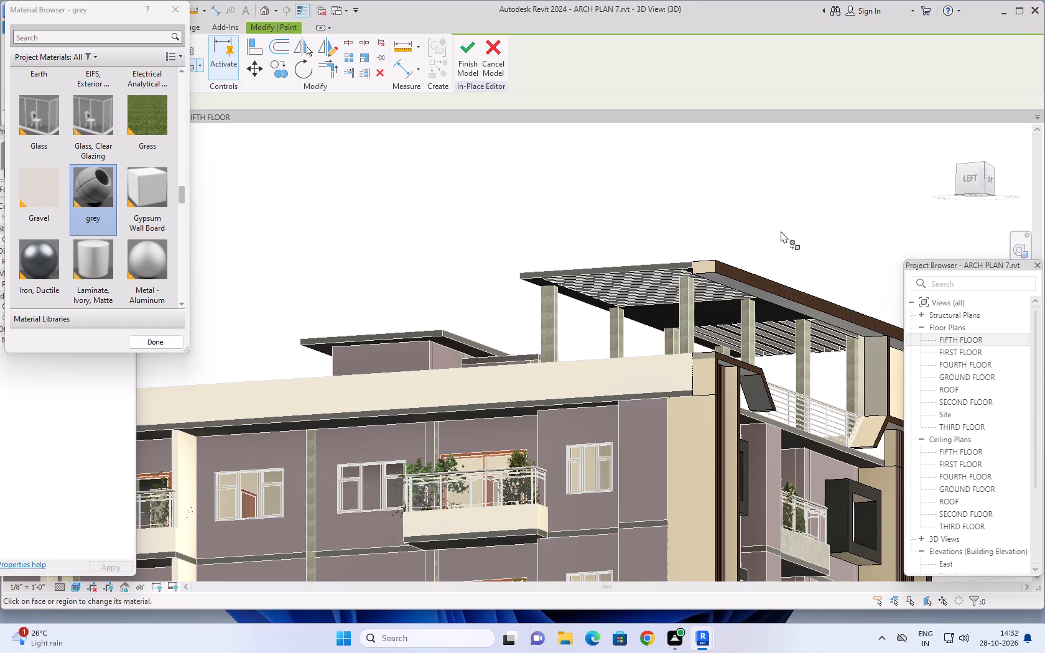
pyautogui.keyDown('shift'); pyautogui.moveTo(774, 229); pyautogui.dragTo(676, 314, button='middle'); pyautogui.keyUp('shift')
pyautogui.scroll(-2, 705, 250)
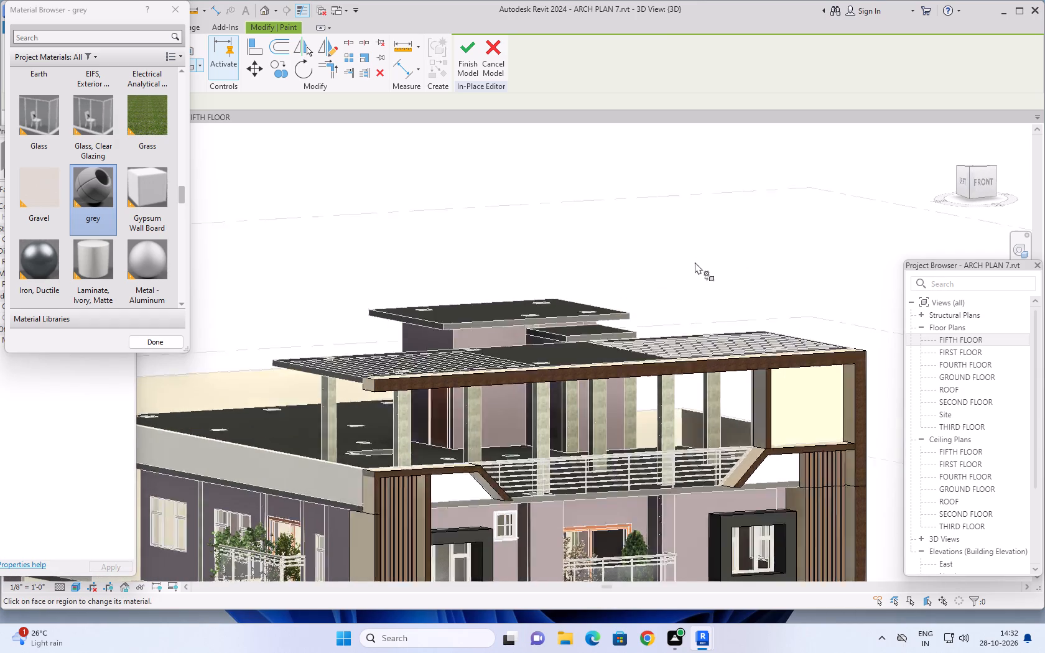
pyautogui.moveTo(692, 262); pyautogui.dragTo(644, 202, button='middle')
pyautogui.scroll(5, 662, 460)
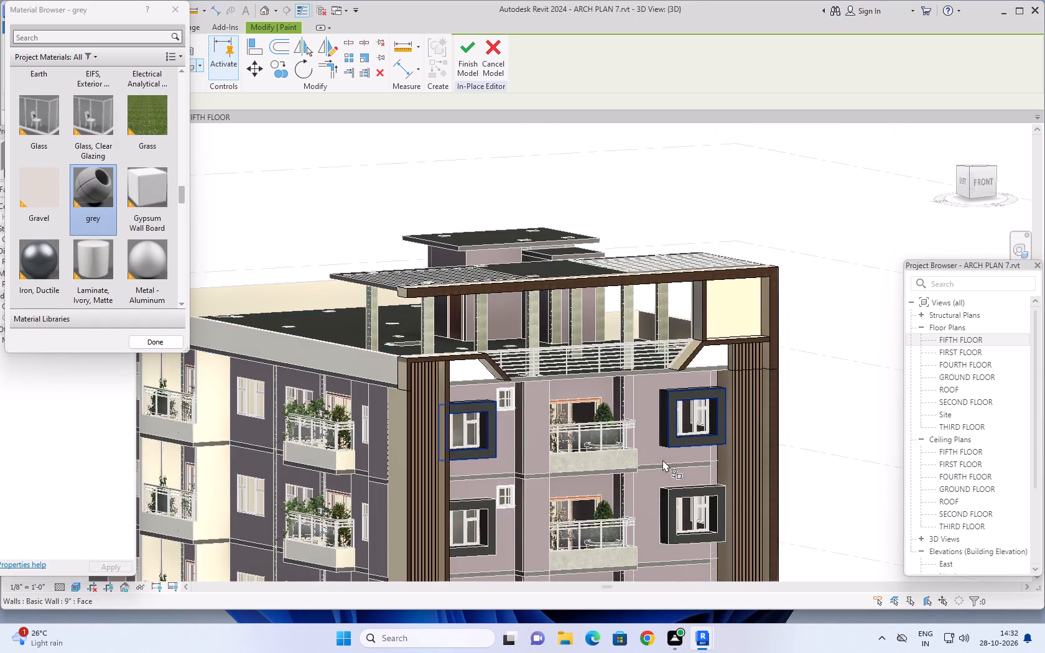
pyautogui.scroll(4, 618, 478)
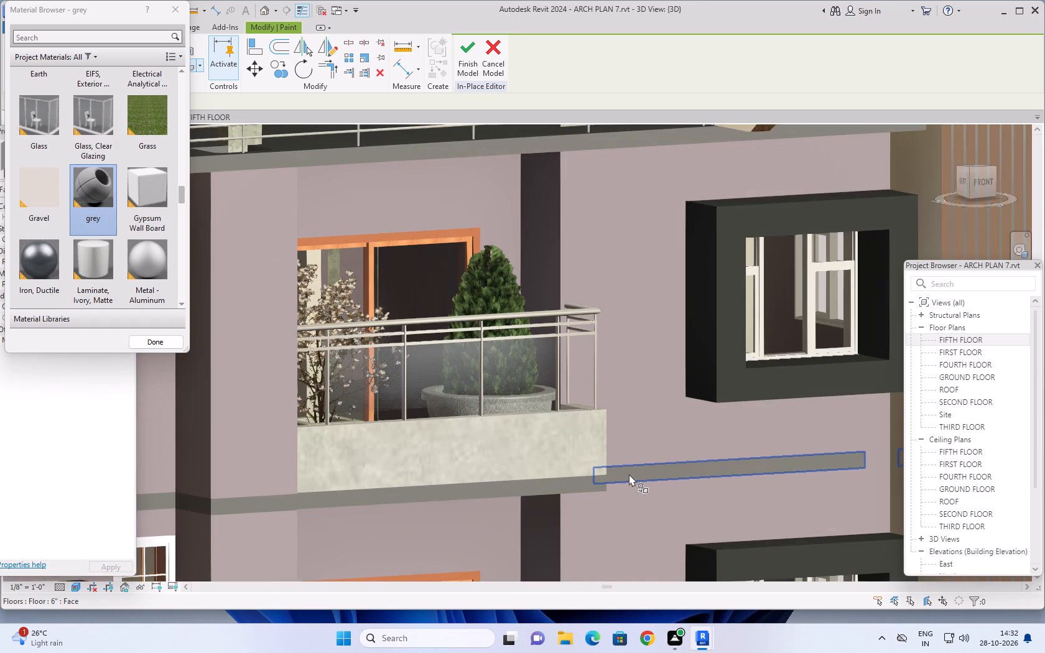
pyautogui.moveTo(629, 474); pyautogui.dragTo(585, 480, button='middle')
pyautogui.scroll(-3, 578, 483)
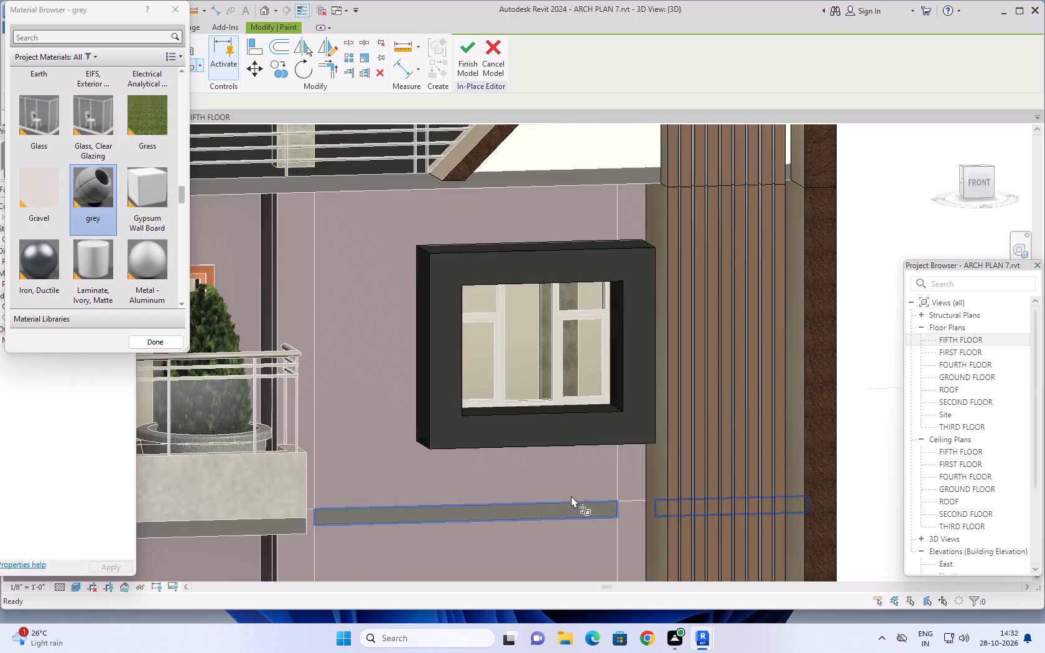
pyautogui.moveTo(544, 498); pyautogui.dragTo(747, 400, button='middle')
pyautogui.scroll(4, 670, 406)
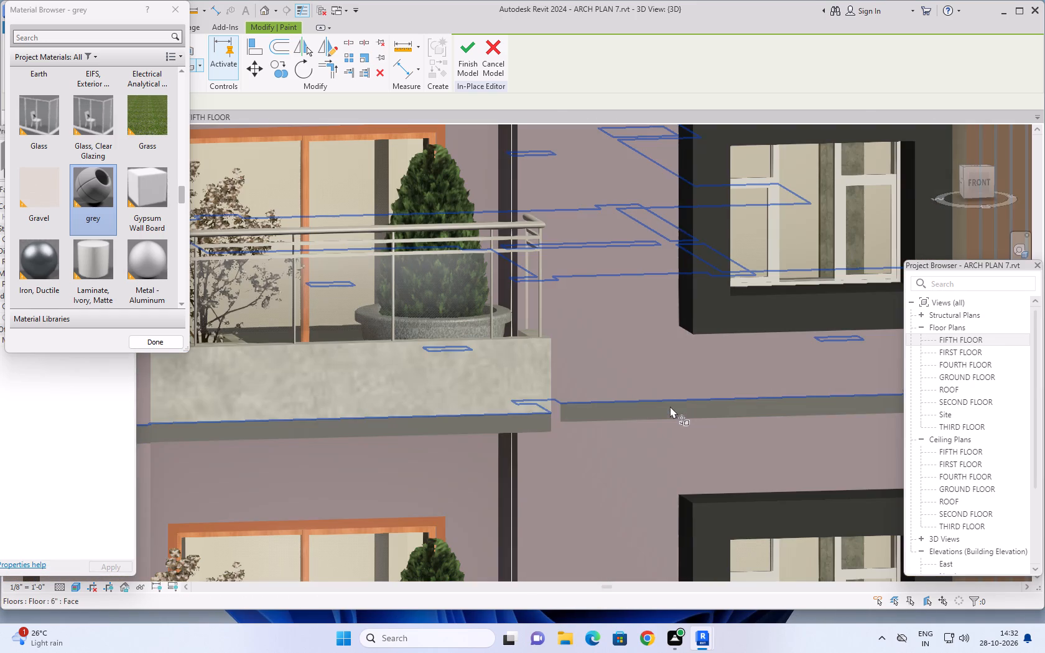
pyautogui.click(662, 409)
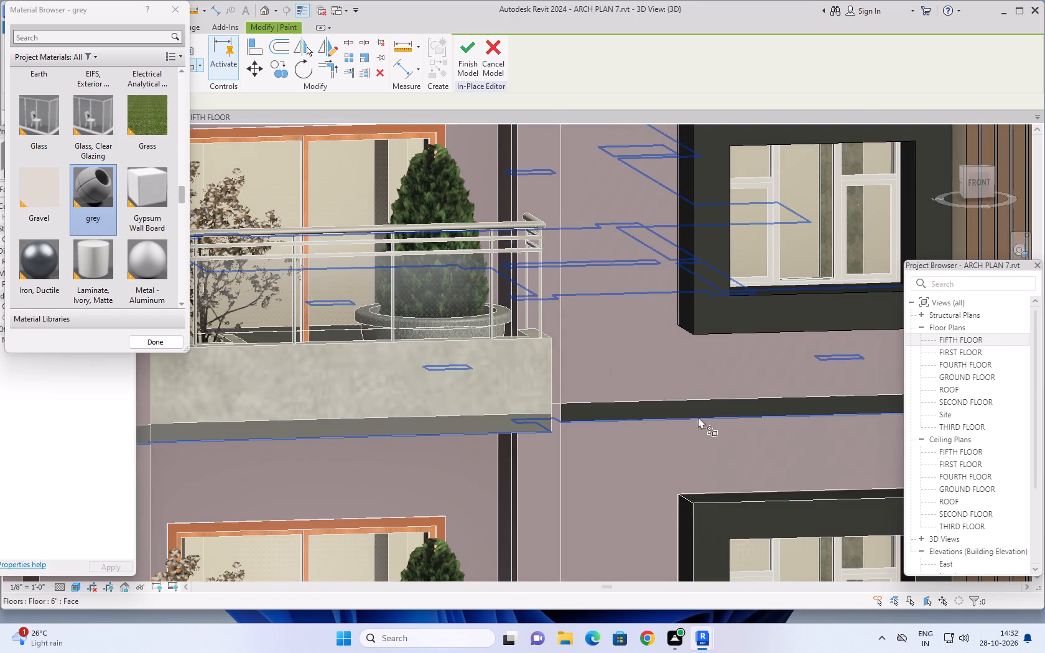
pyautogui.click(457, 424)
# Paint the two remaining slab edge segments to the left of the topmost front balcony with the grey material.
pyautogui.scroll(-7, 463, 424)
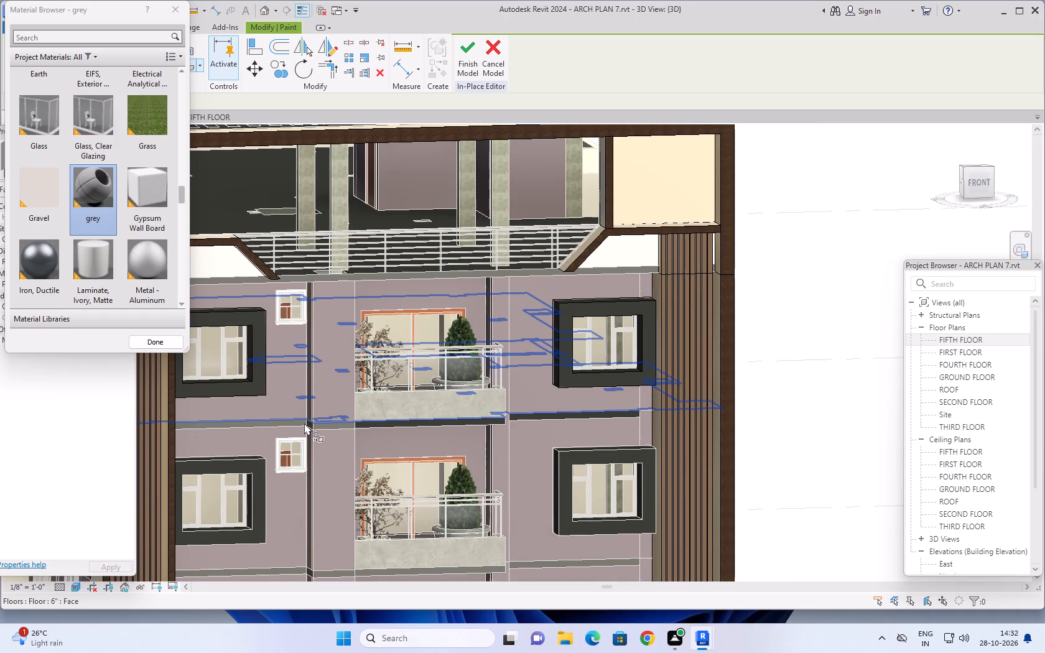
pyautogui.scroll(4, 317, 424)
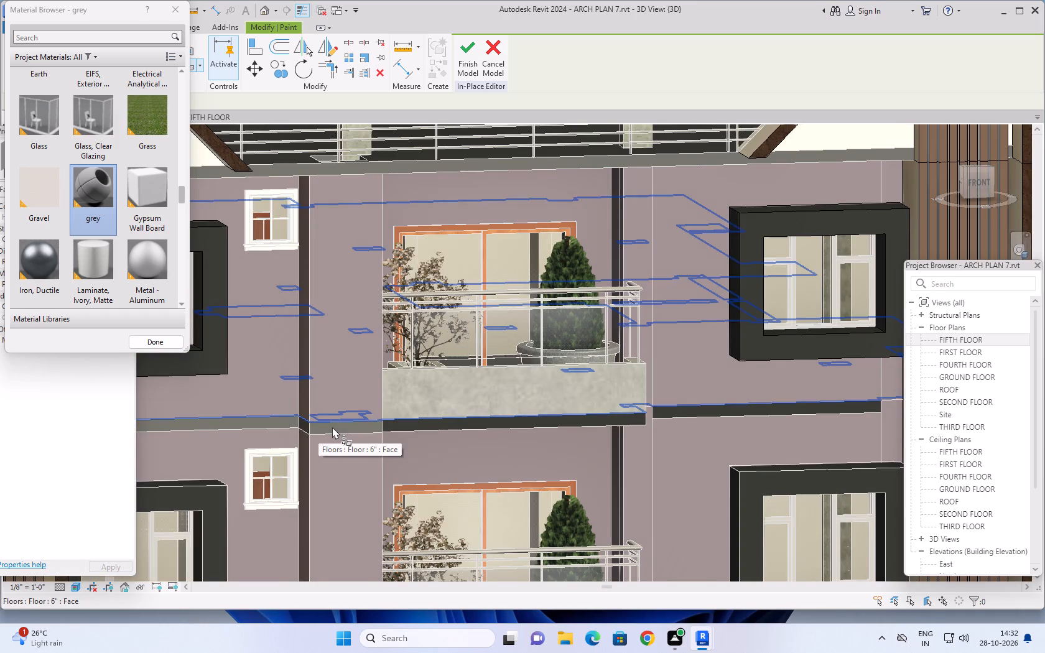
pyautogui.click(332, 427)
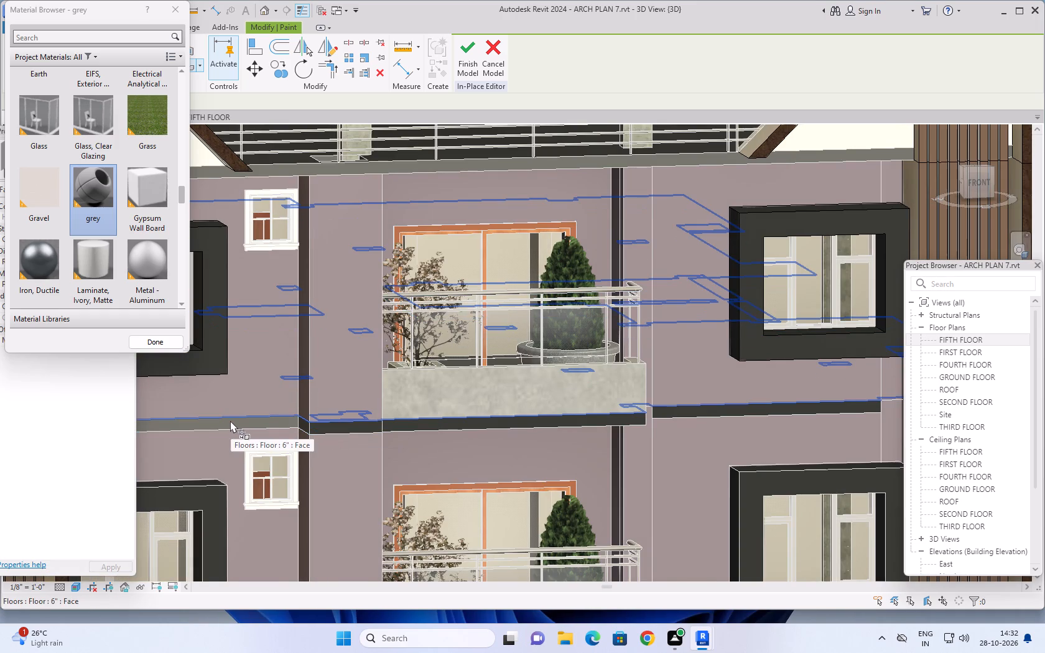
pyautogui.click(230, 424)
# Paint all four front slab edge segments at the level of the second balcony from the top with the grey material.
pyautogui.scroll(-3, 250, 427)
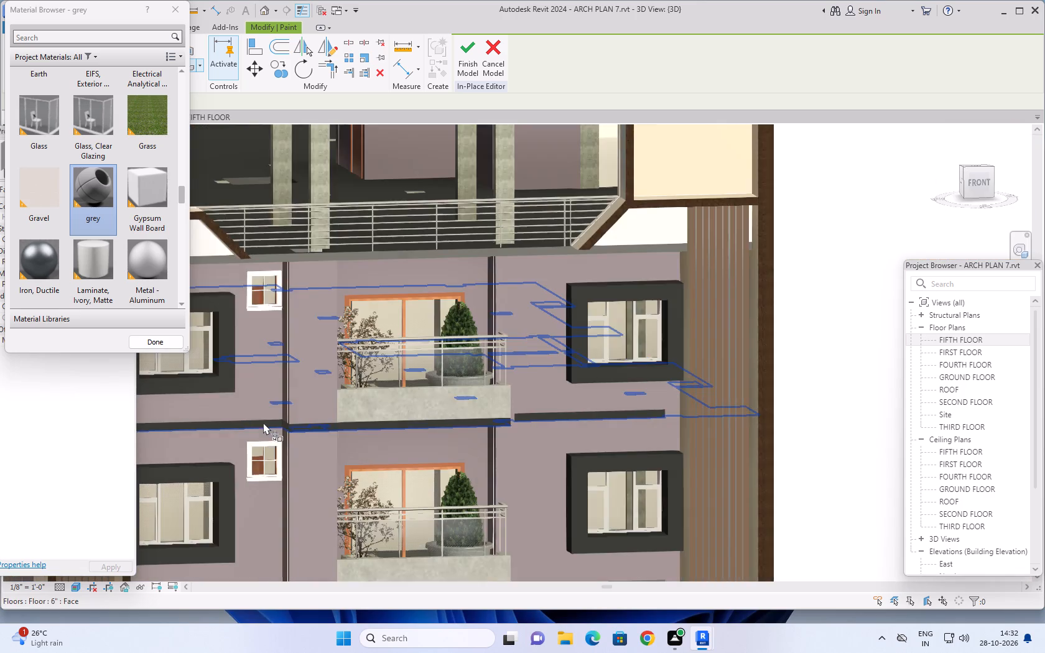
pyautogui.scroll(-6, 263, 422)
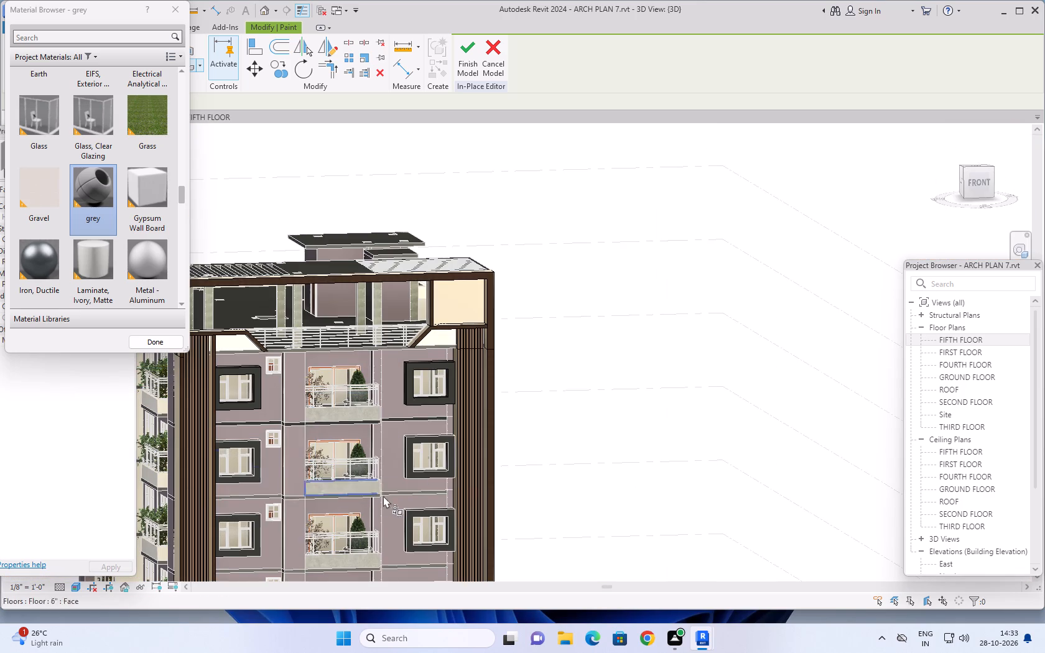
pyautogui.keyDown('shift'); pyautogui.moveTo(563, 465); pyautogui.dragTo(510, 466, button='middle'); pyautogui.keyUp('shift')
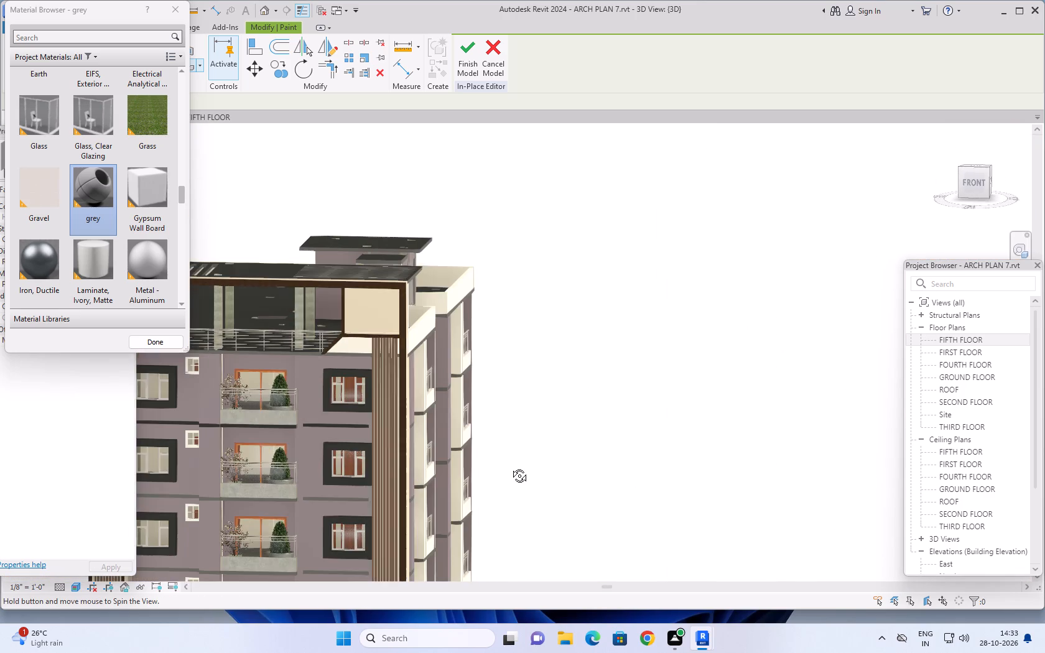
pyautogui.keyDown('shift'); pyautogui.moveTo(510, 466); pyautogui.dragTo(519, 431, button='middle'); pyautogui.keyUp('shift')
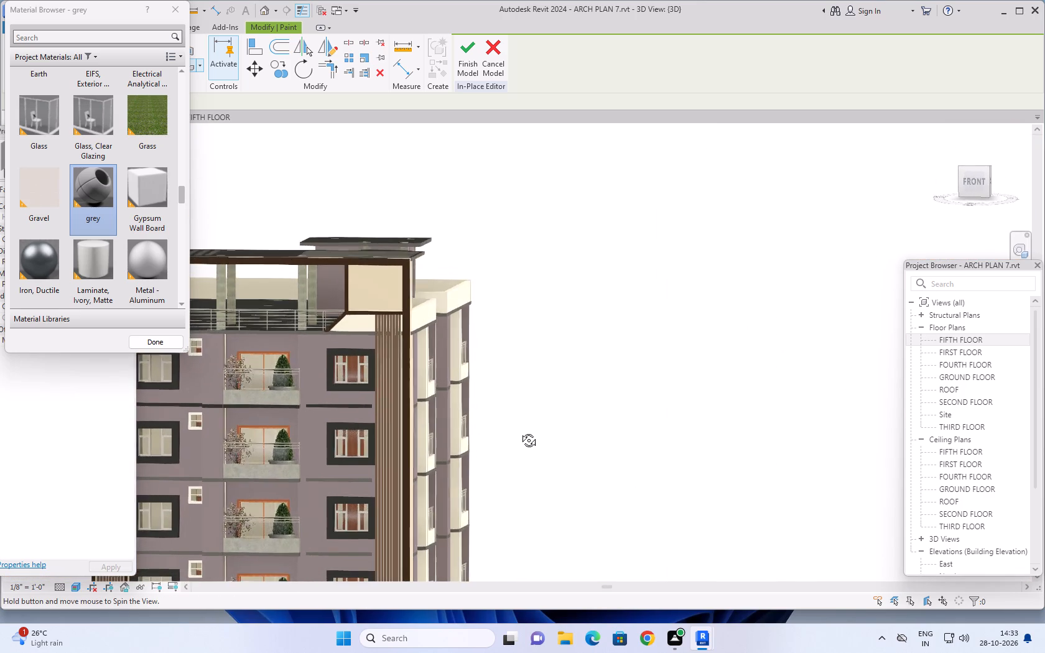
pyautogui.keyDown('shift'); pyautogui.moveTo(519, 431); pyautogui.dragTo(529, 429, button='middle'); pyautogui.keyUp('shift')
pyautogui.moveTo(545, 433); pyautogui.dragTo(708, 424, button='middle')
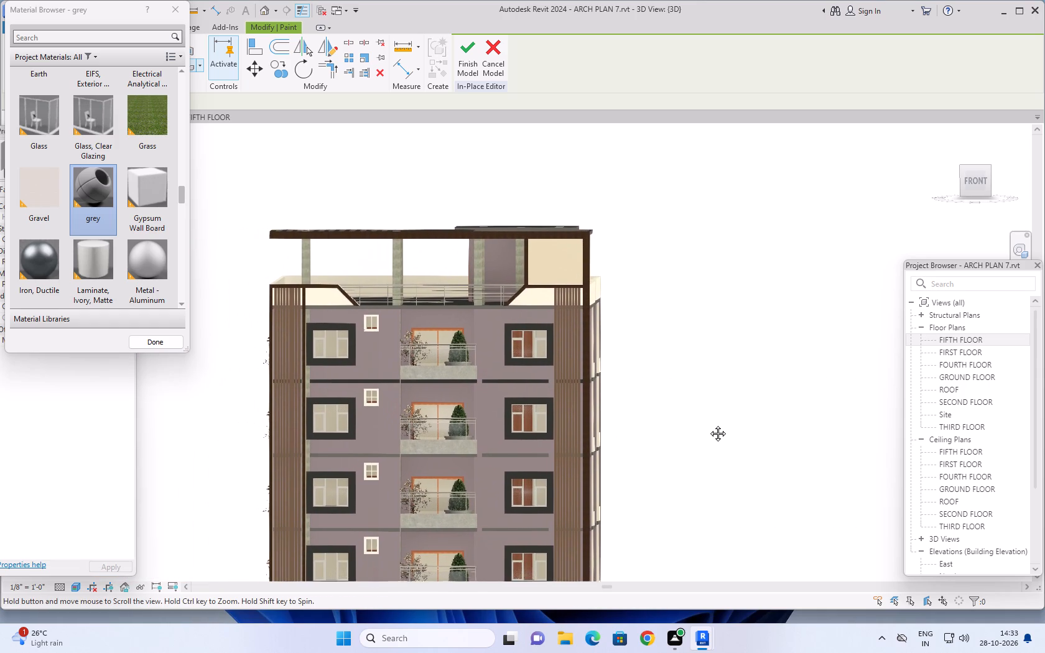
pyautogui.moveTo(708, 424); pyautogui.dragTo(726, 428, button='middle')
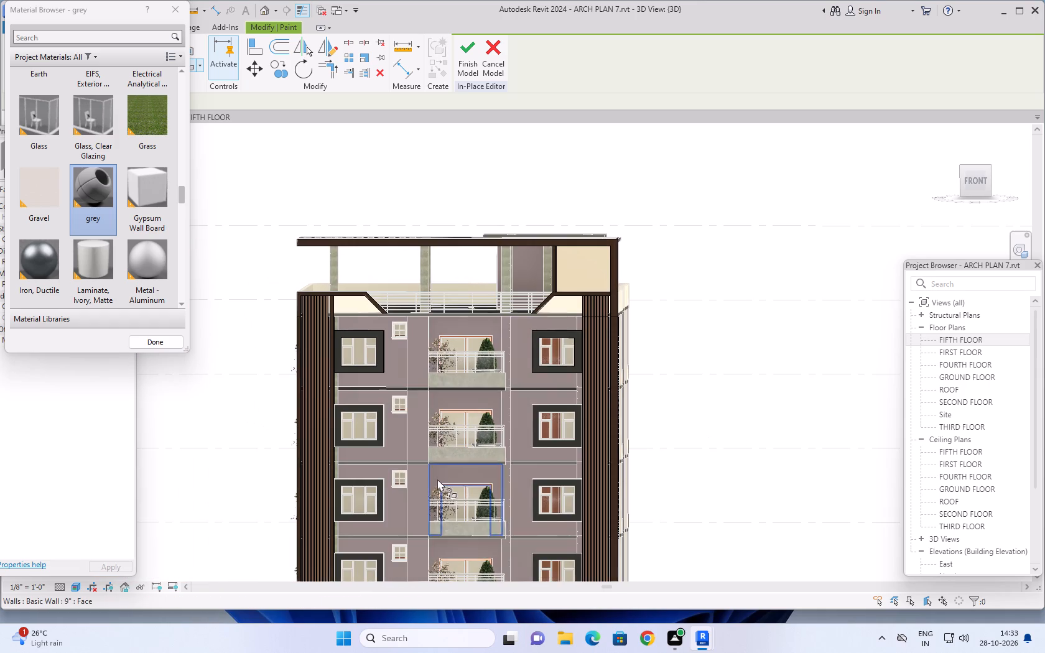
pyautogui.scroll(3, 408, 469)
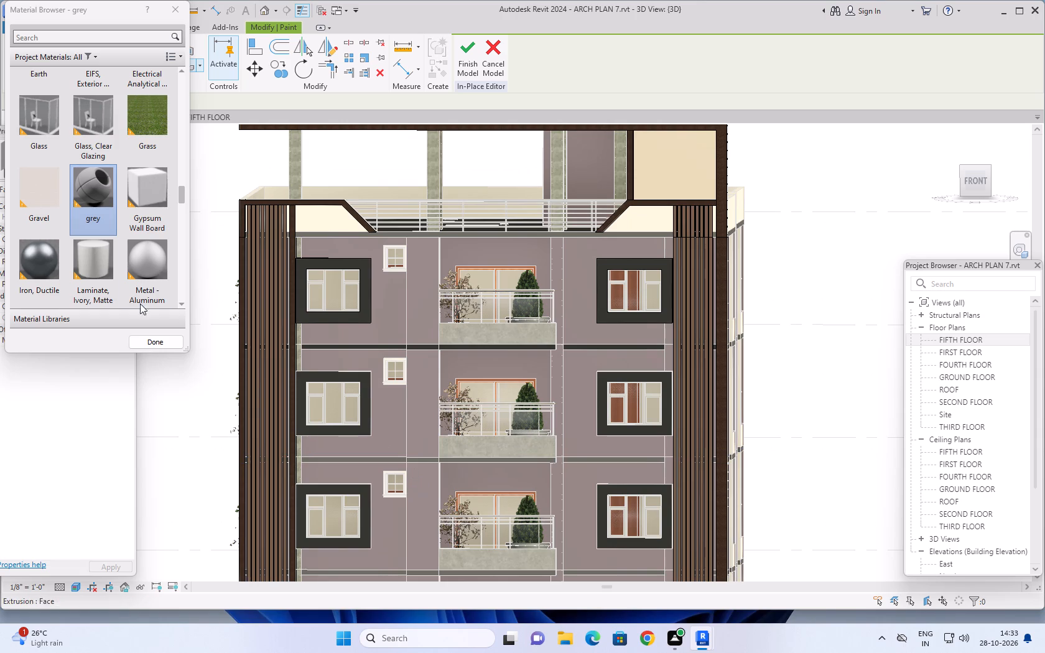
pyautogui.scroll(1, 537, 499)
pyautogui.scroll(1, 461, 453)
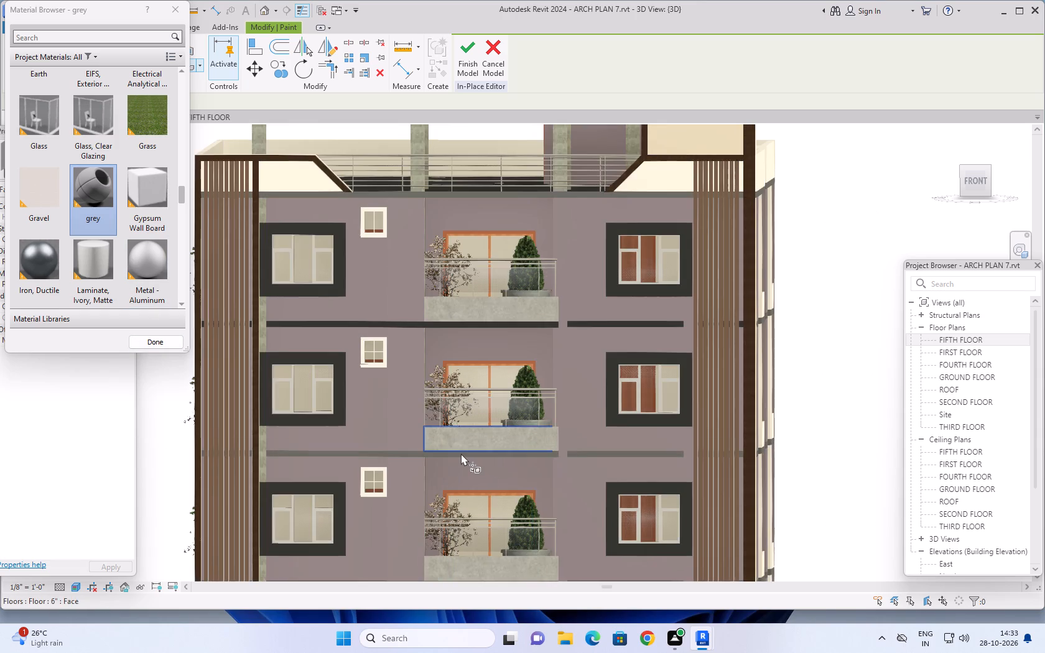
pyautogui.scroll(5, 461, 453)
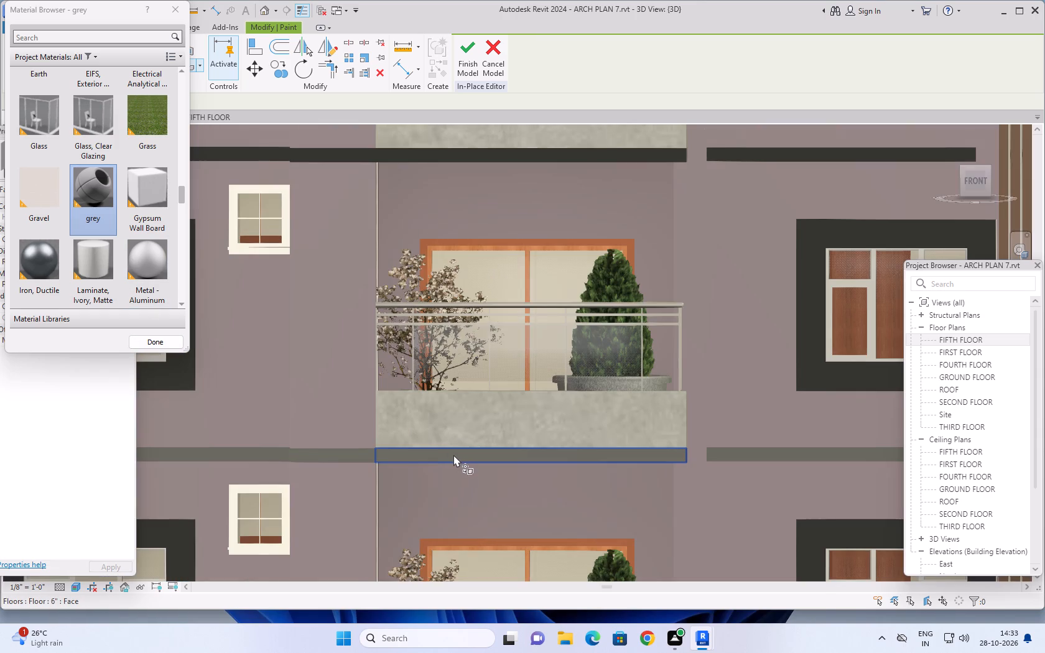
pyautogui.click(455, 455)
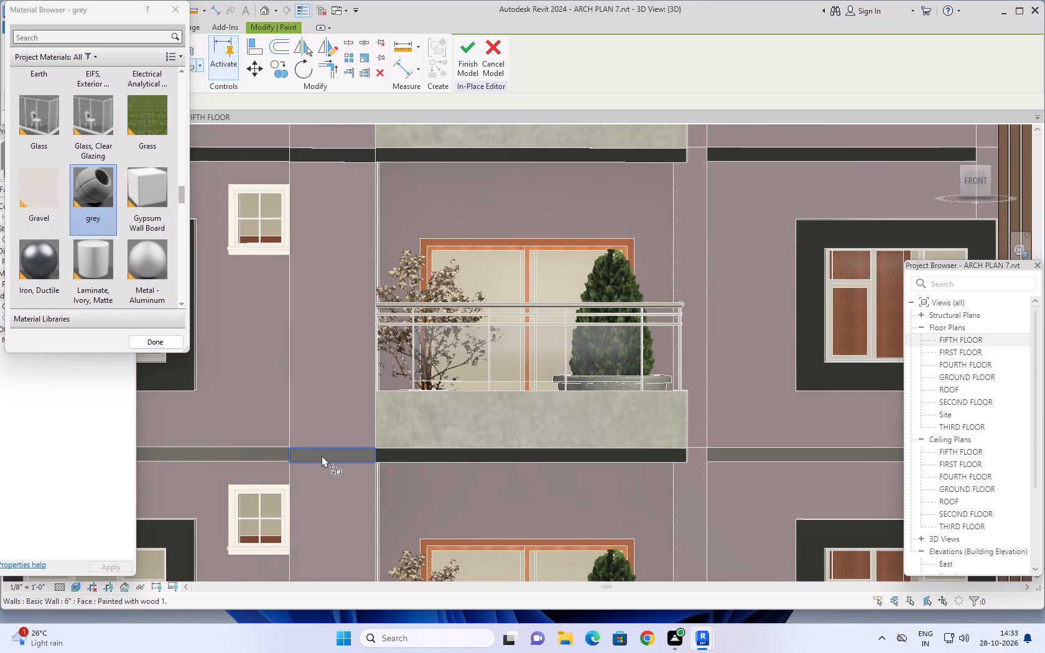
pyautogui.click(322, 455)
pyautogui.click(224, 453)
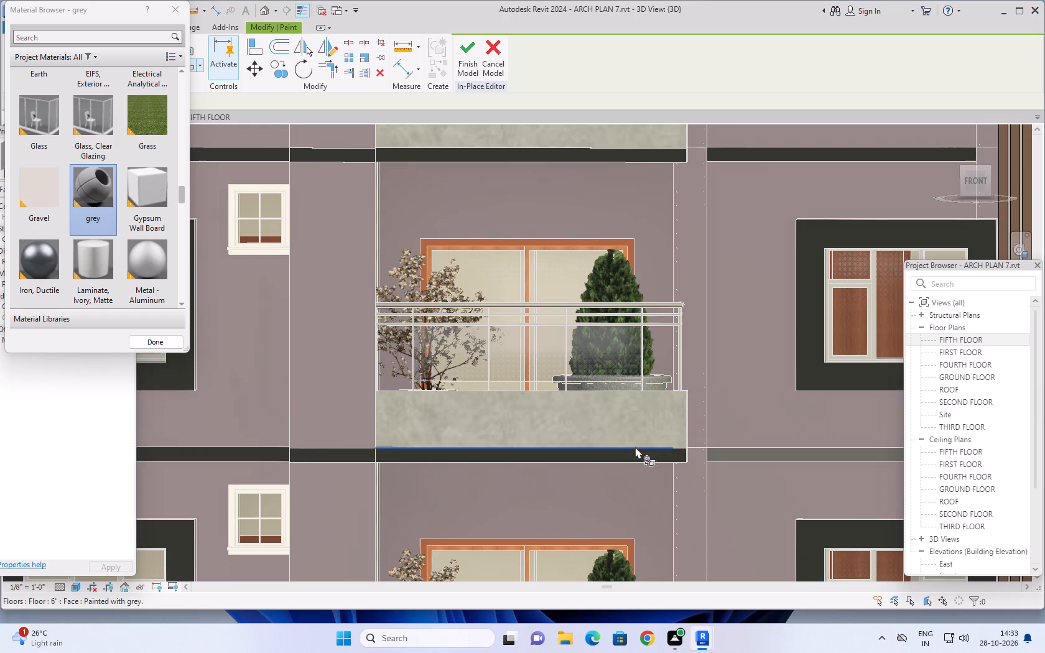
pyautogui.click(743, 453)
# Paint the four front slab edge segments at the level of the third balcony from the top with the grey material.
pyautogui.scroll(-4, 728, 409)
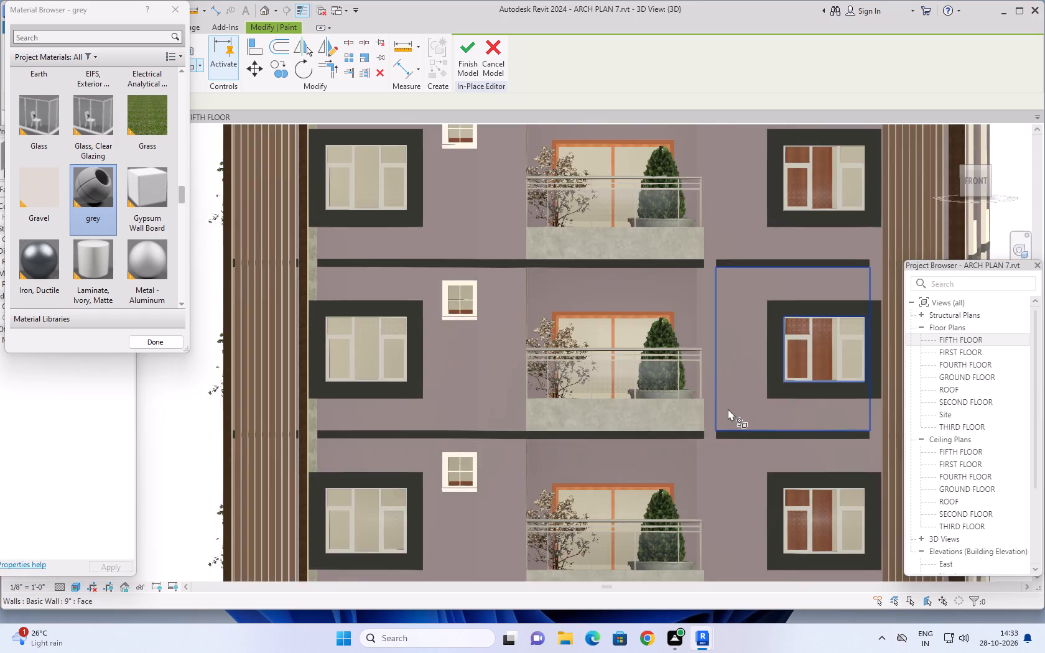
pyautogui.scroll(-3, 728, 409)
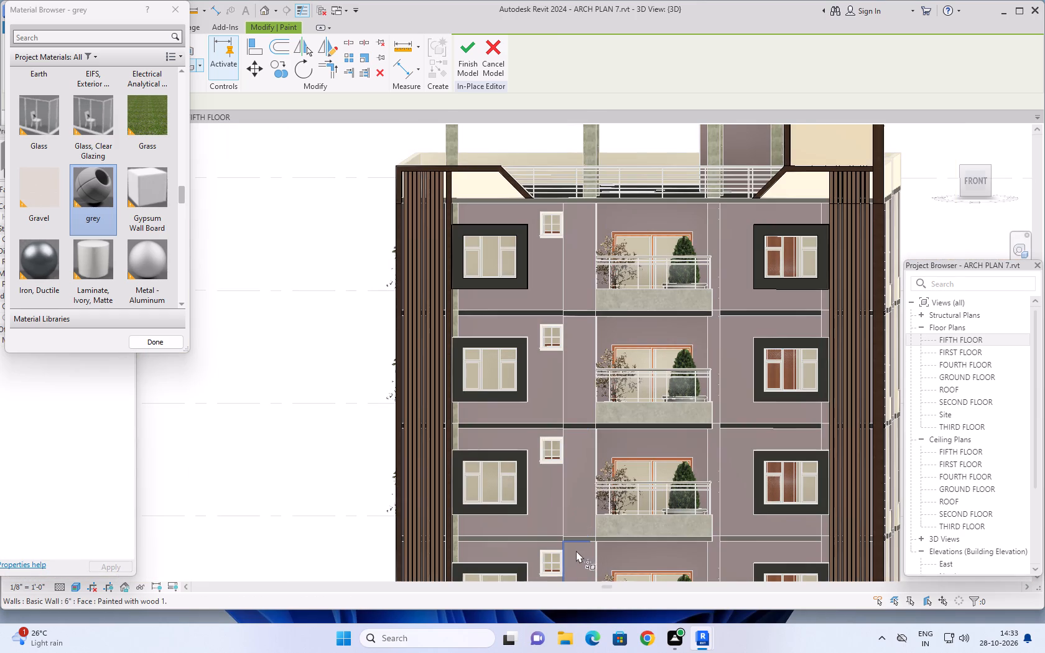
pyautogui.scroll(8, 574, 549)
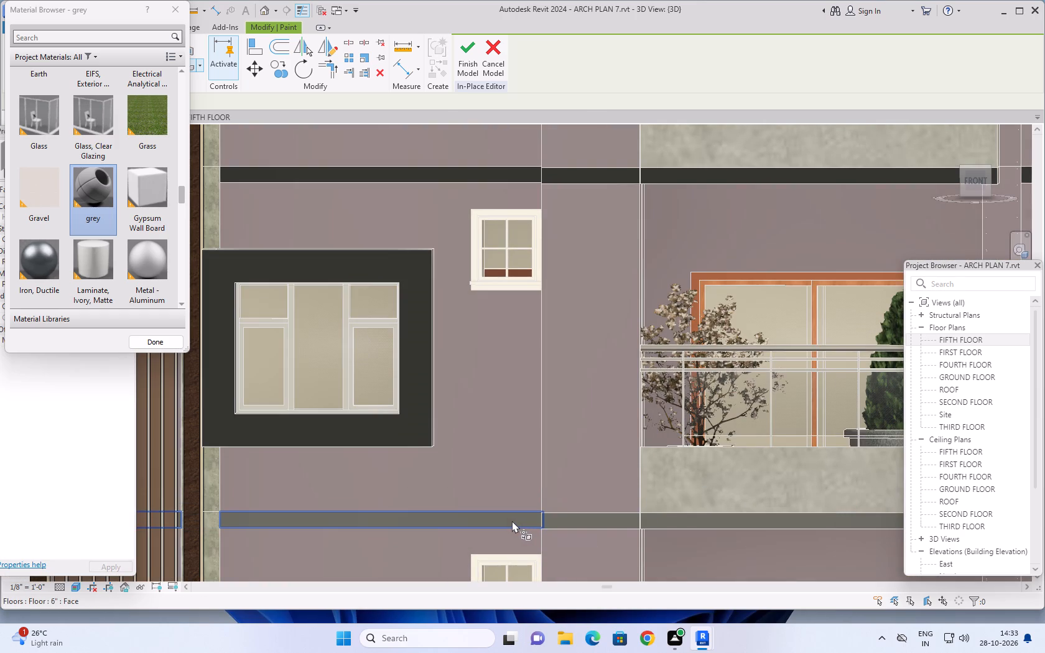
pyautogui.click(511, 519)
pyautogui.click(600, 521)
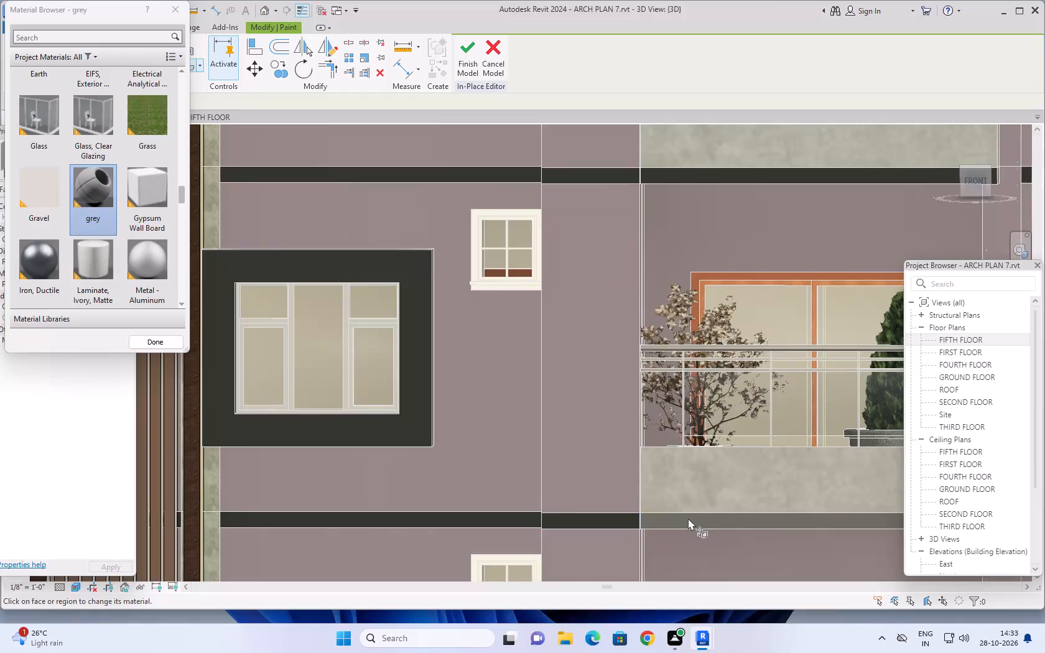
pyautogui.click(689, 520)
pyautogui.scroll(-7, 687, 521)
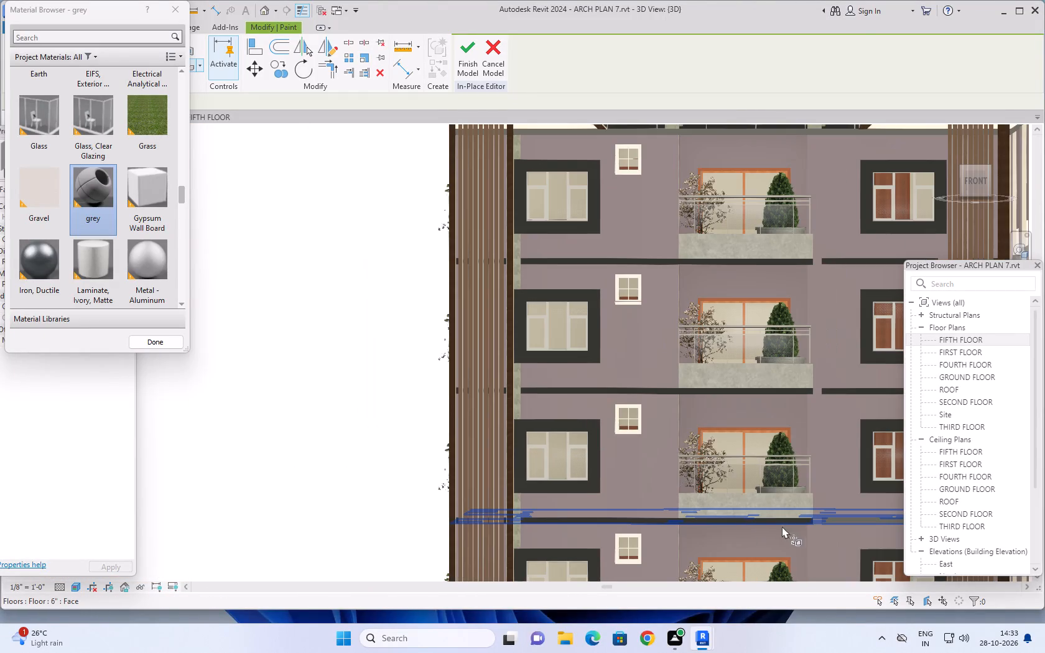
pyautogui.moveTo(816, 527); pyautogui.dragTo(634, 501, button='middle')
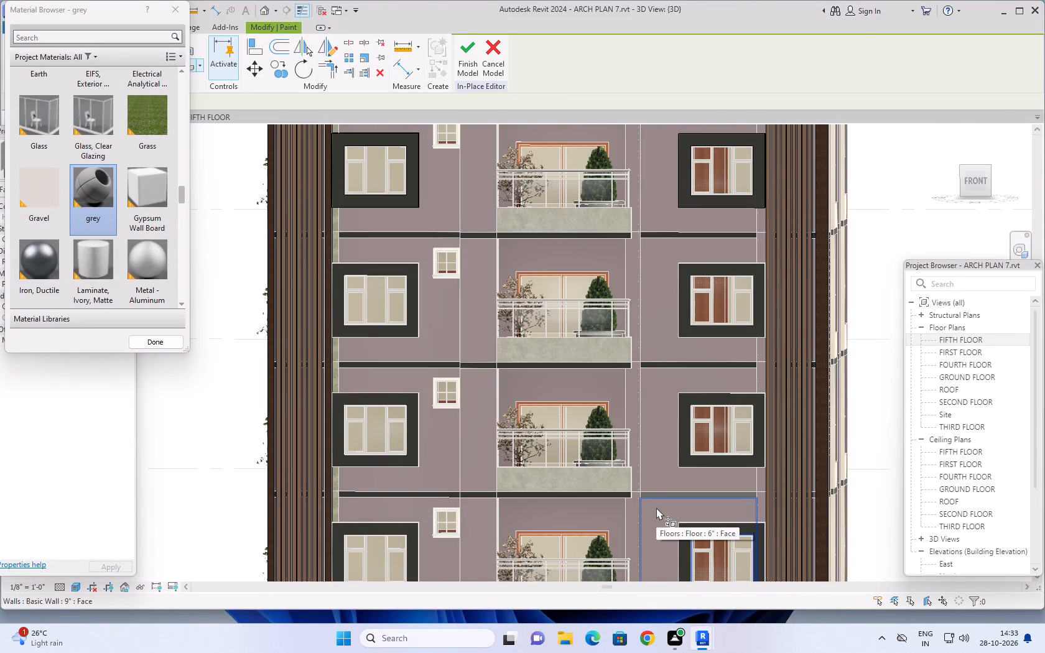
pyautogui.scroll(6, 656, 507)
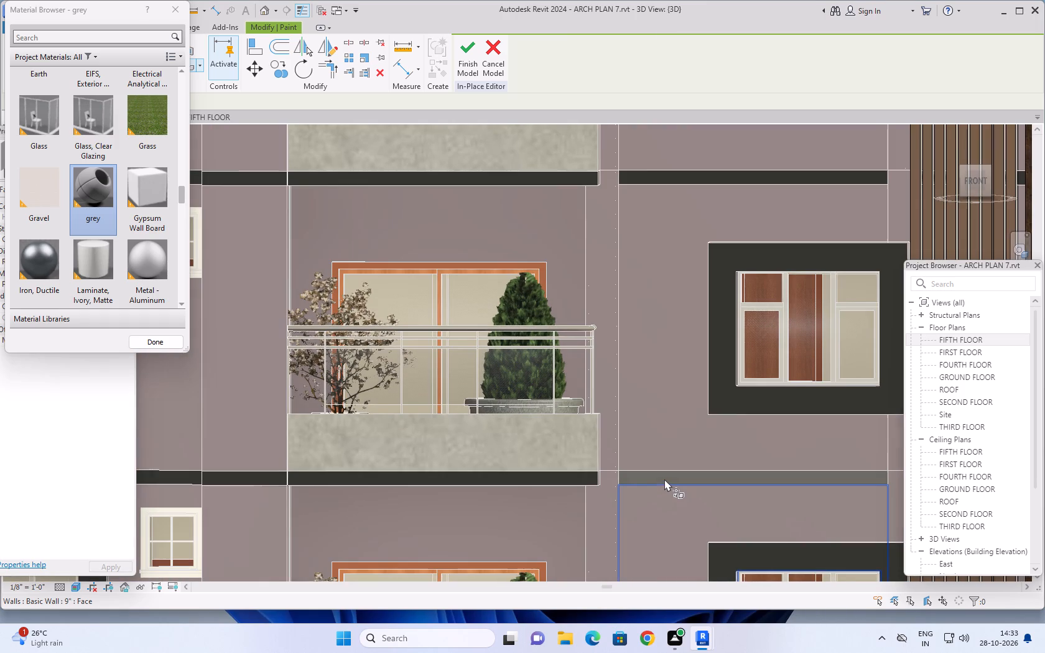
pyautogui.click(666, 476)
# Paint the lowest front slab edge grey beneath the bottom balcony and along the two segments to its left.
pyautogui.scroll(-5, 666, 476)
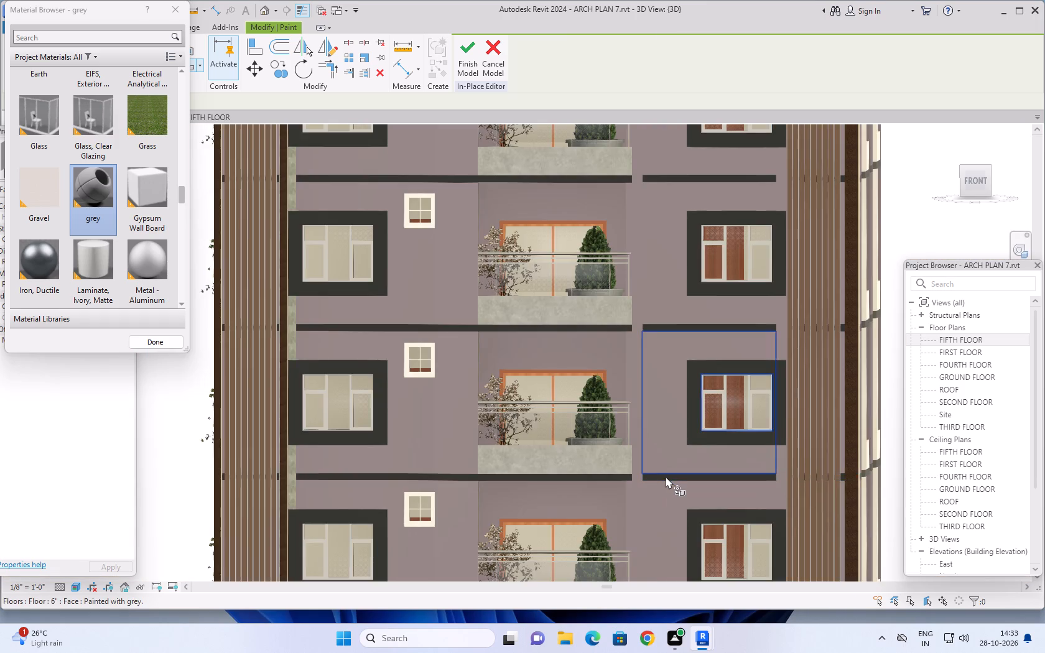
pyautogui.scroll(-4, 666, 476)
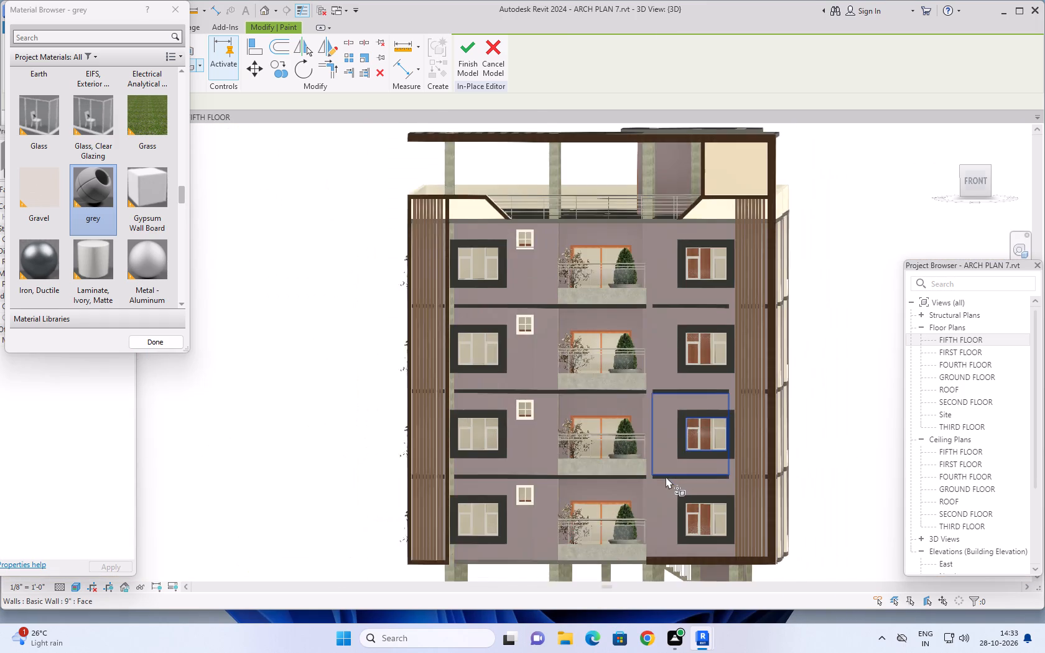
pyautogui.scroll(-1, 666, 476)
pyautogui.scroll(3, 496, 564)
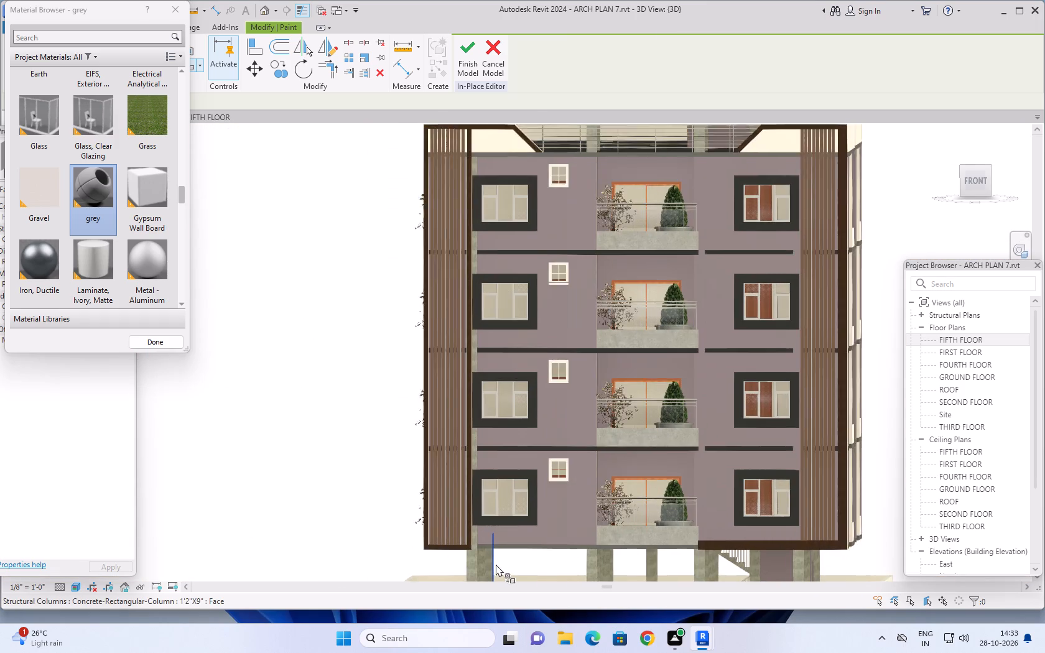
pyautogui.scroll(4, 496, 564)
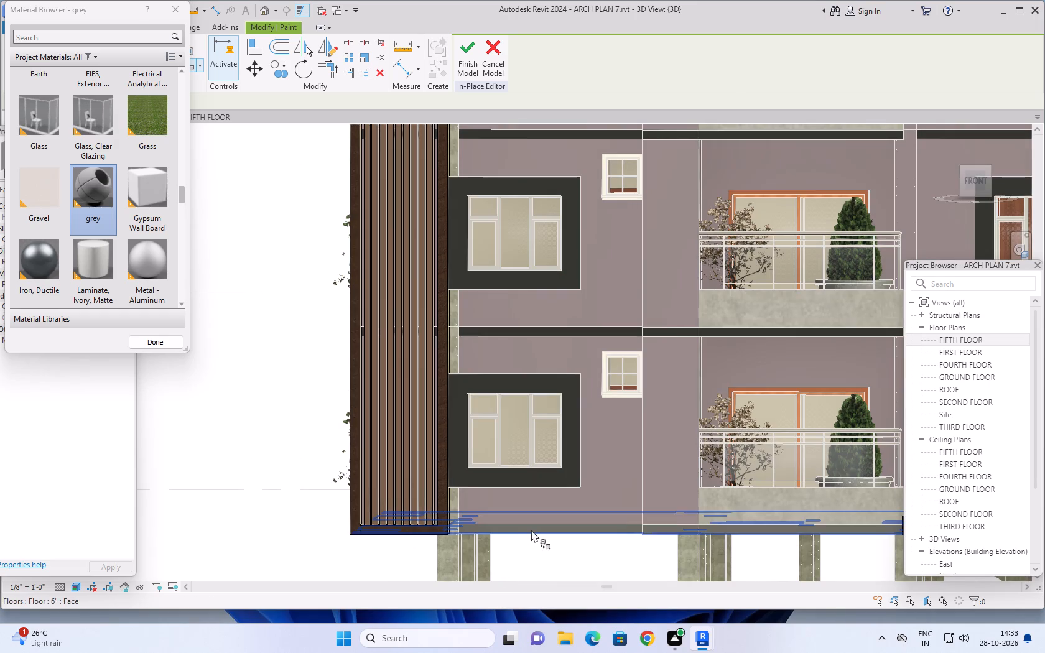
pyautogui.scroll(5, 531, 529)
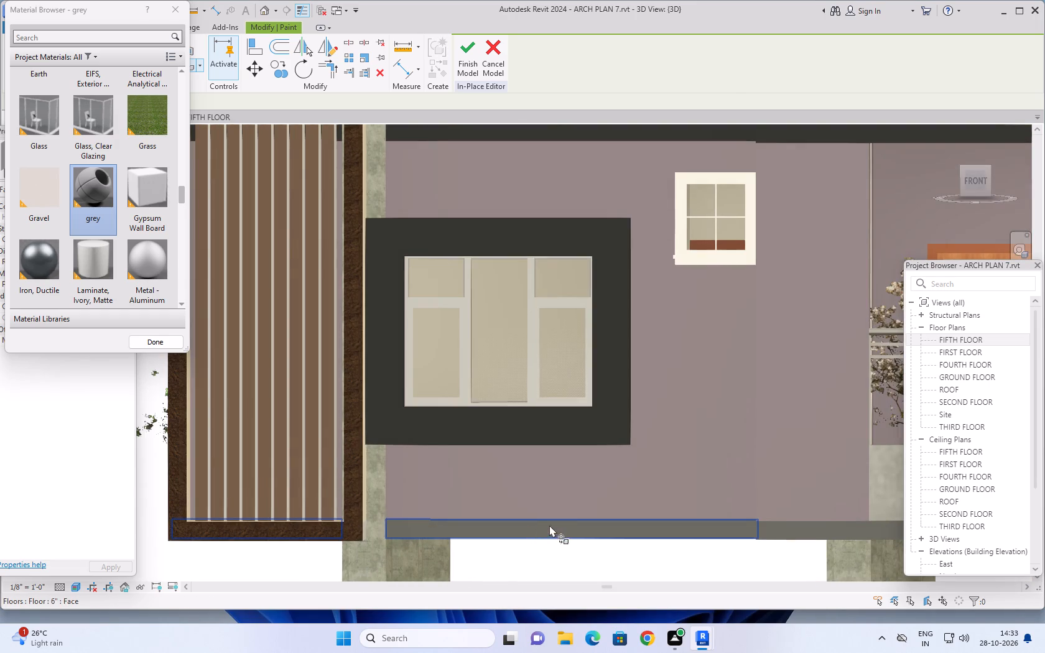
pyautogui.click(559, 529)
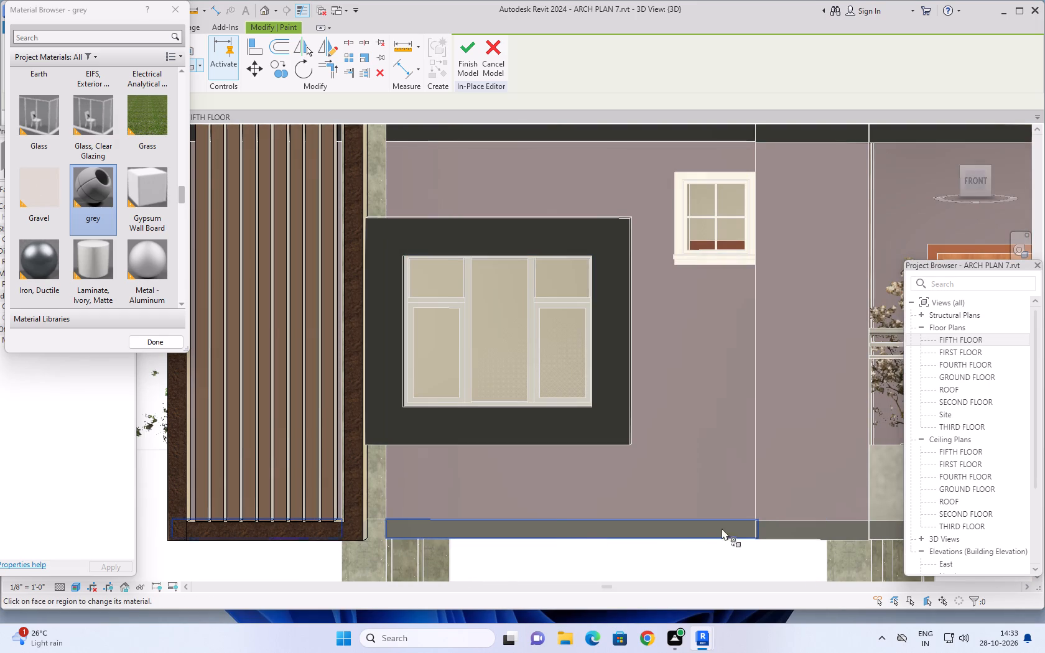
pyautogui.click(776, 531)
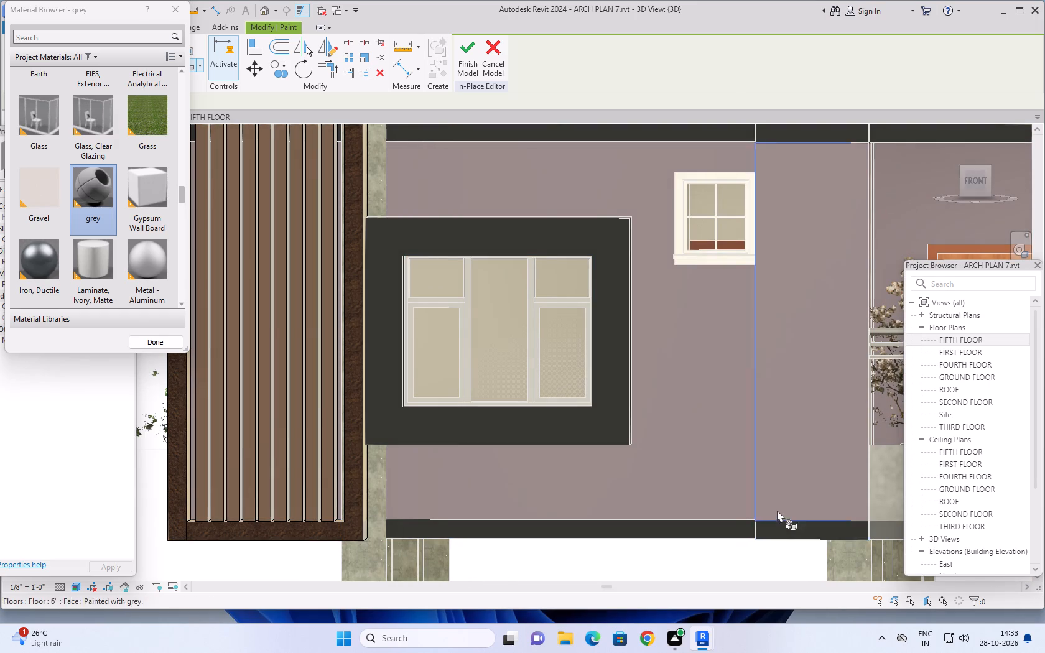
pyautogui.scroll(-3, 777, 510)
pyautogui.moveTo(778, 508); pyautogui.dragTo(542, 458, button='middle')
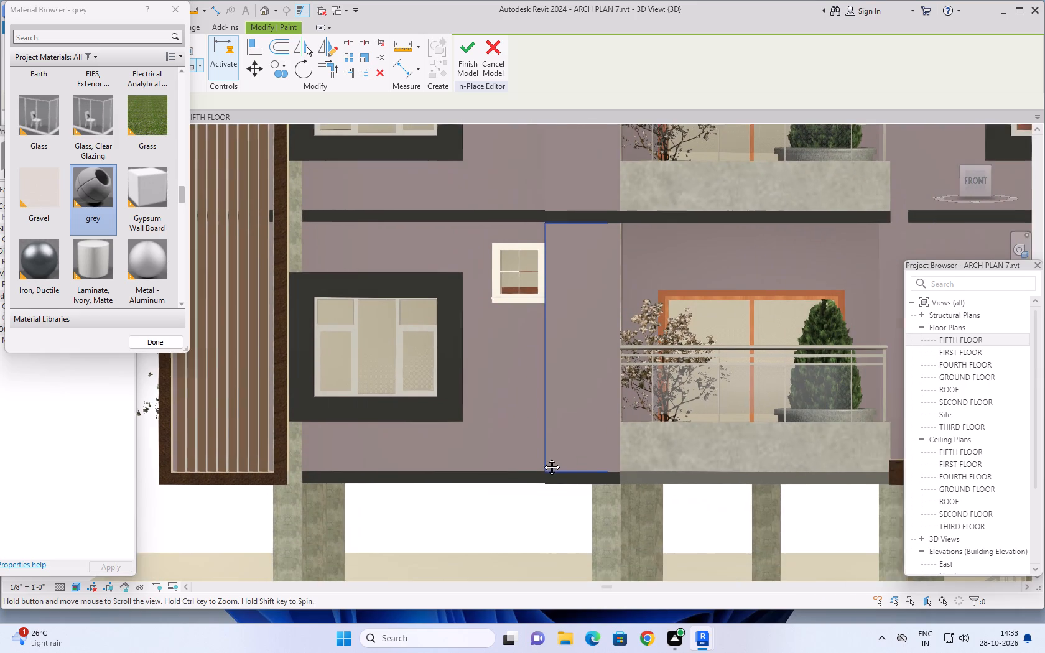
pyautogui.moveTo(542, 458); pyautogui.dragTo(542, 458, button='middle')
pyautogui.click(678, 474)
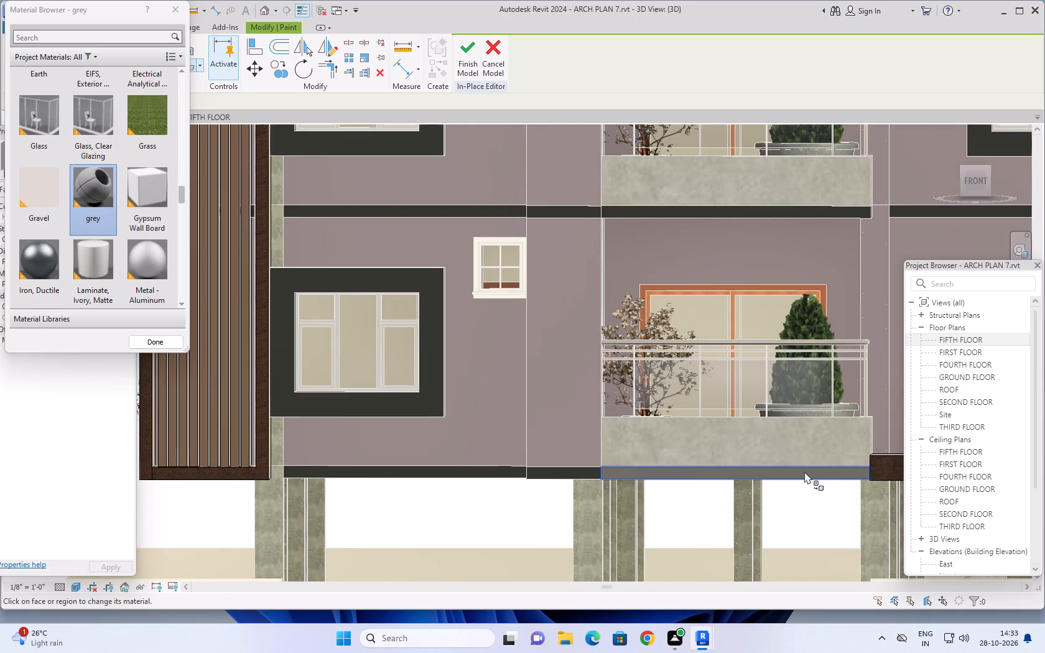
# Examine the painted slab edges across the whole front facade, along with the compound wall and building side.
pyautogui.scroll(-3, 807, 471)
pyautogui.moveTo(809, 471); pyautogui.dragTo(638, 507, button='middle')
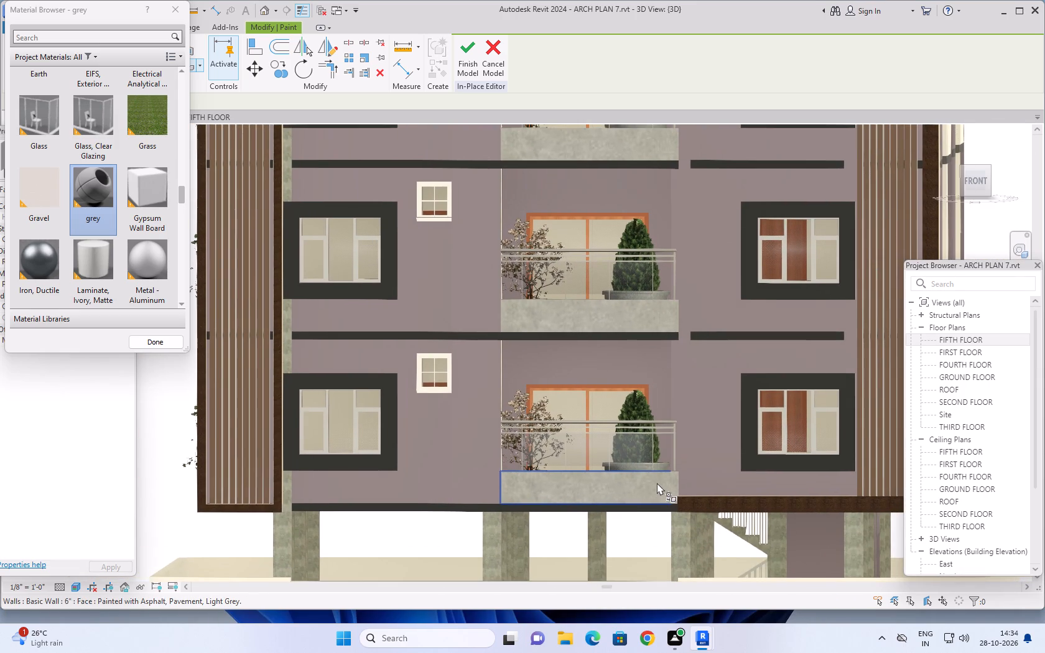
pyautogui.scroll(-6, 657, 483)
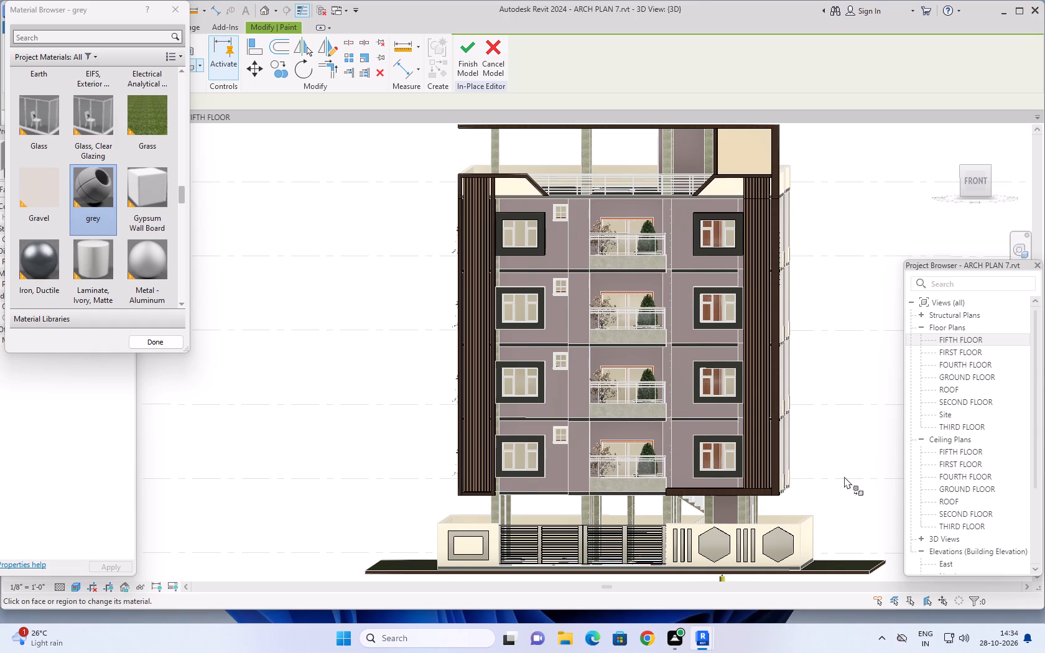
pyautogui.keyDown('shift'); pyautogui.moveTo(842, 483); pyautogui.dragTo(854, 472, button='middle'); pyautogui.keyUp('shift')
pyautogui.scroll(5, 756, 542)
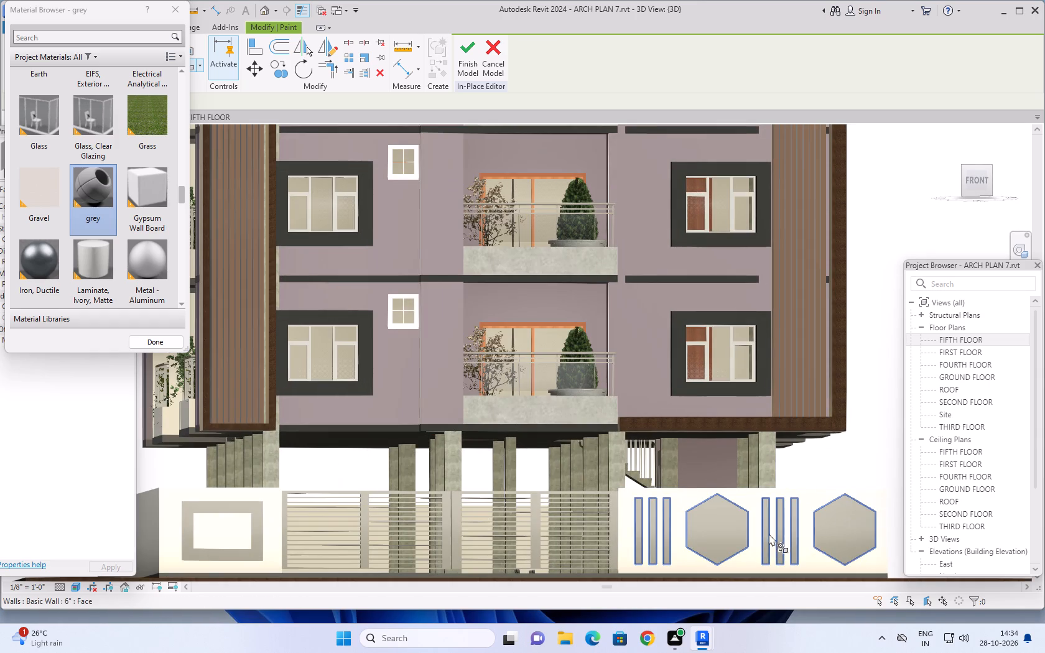
pyautogui.scroll(-2, 770, 532)
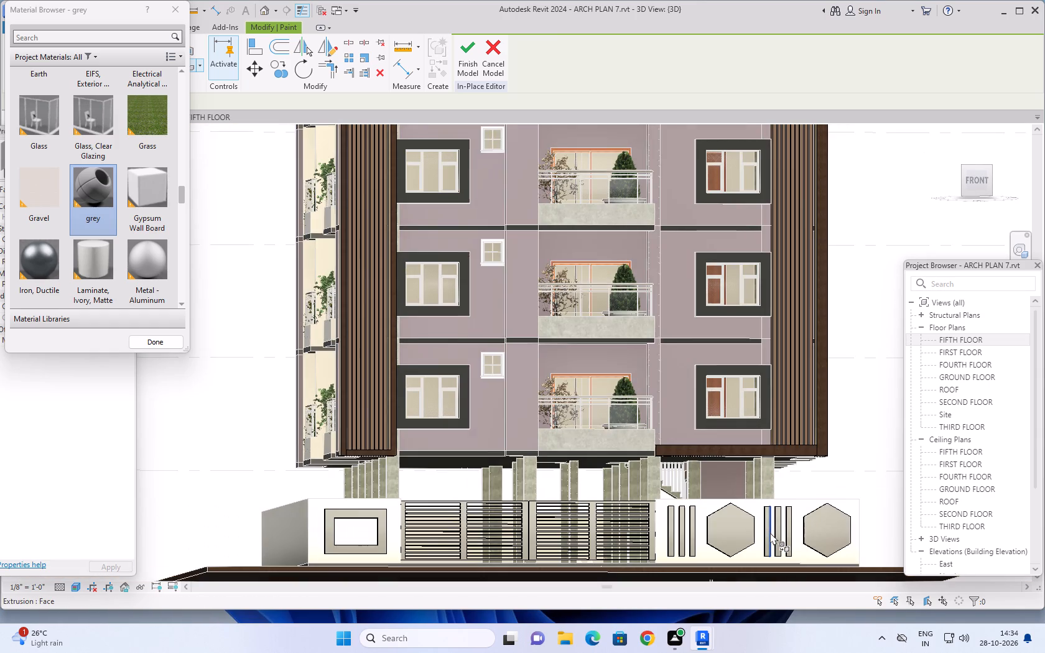
pyautogui.scroll(-1, 770, 532)
pyautogui.keyDown('shift'); pyautogui.moveTo(858, 373); pyautogui.dragTo(844, 417, button='middle'); pyautogui.keyUp('shift')
pyautogui.keyDown('shift'); pyautogui.scroll(-1, 852, 401); pyautogui.keyUp('shift')
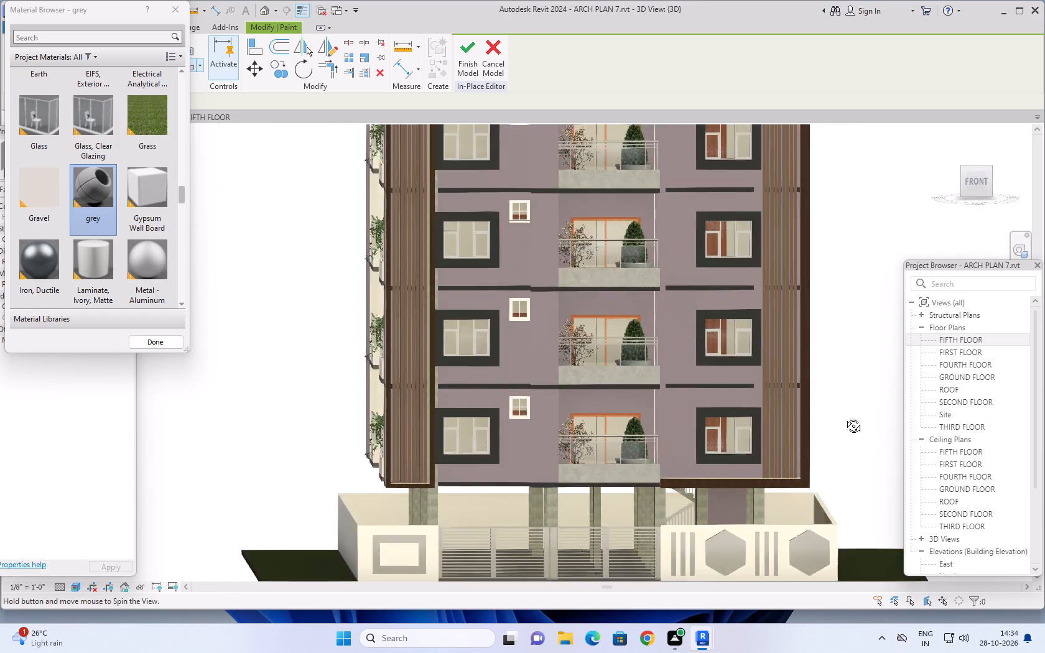
pyautogui.keyDown('shift'); pyautogui.moveTo(844, 417); pyautogui.dragTo(833, 442, button='middle'); pyautogui.keyUp('shift')
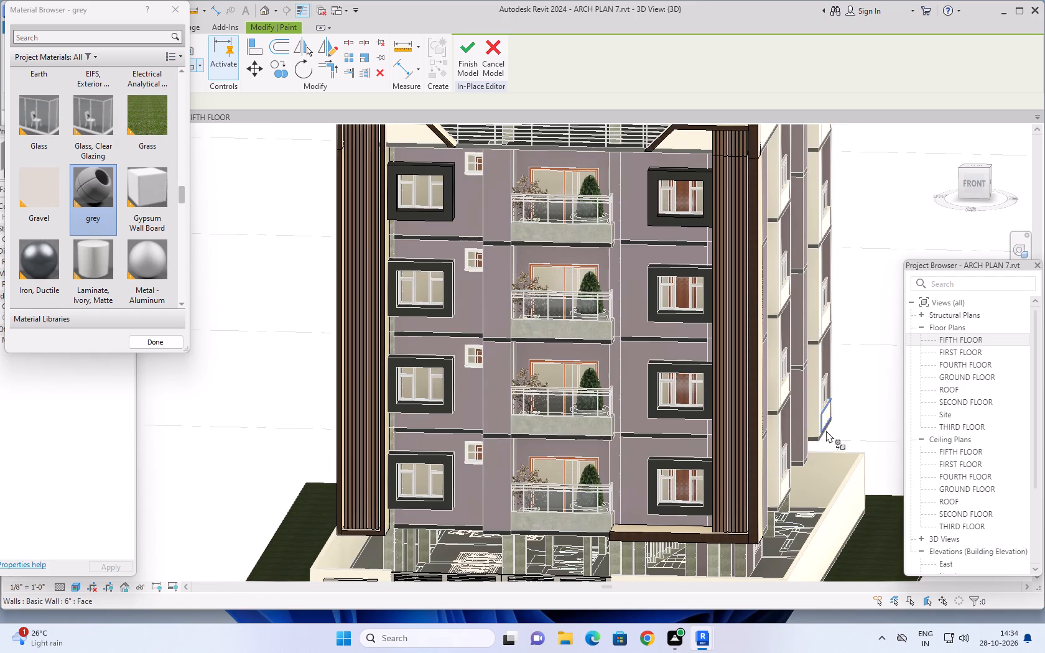
# Finish the in-place model to save its changes and leave in-place editing.
pyautogui.click(469, 55)
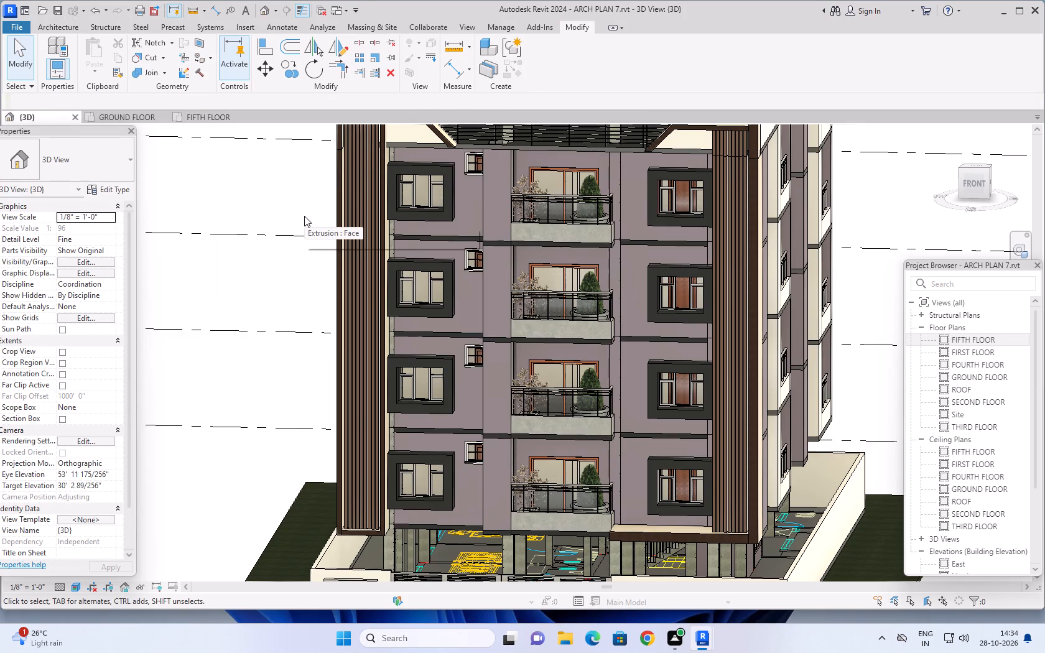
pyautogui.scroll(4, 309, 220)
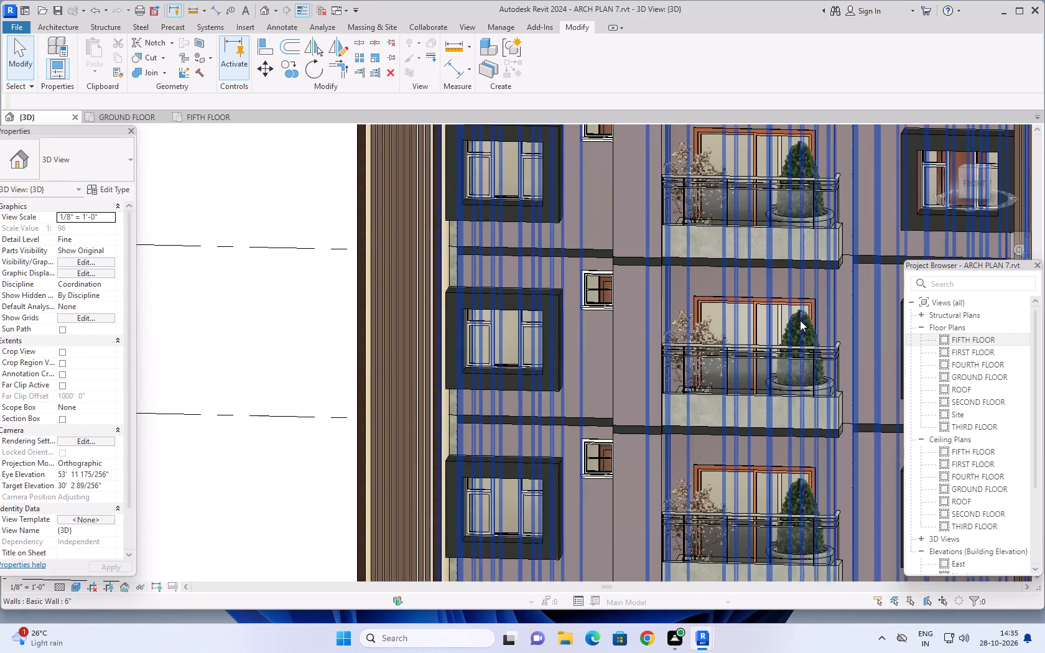
# Set the height of the Chinese Juniper tree type on the front balconies to 5'.
pyautogui.scroll(-1, 796, 336)
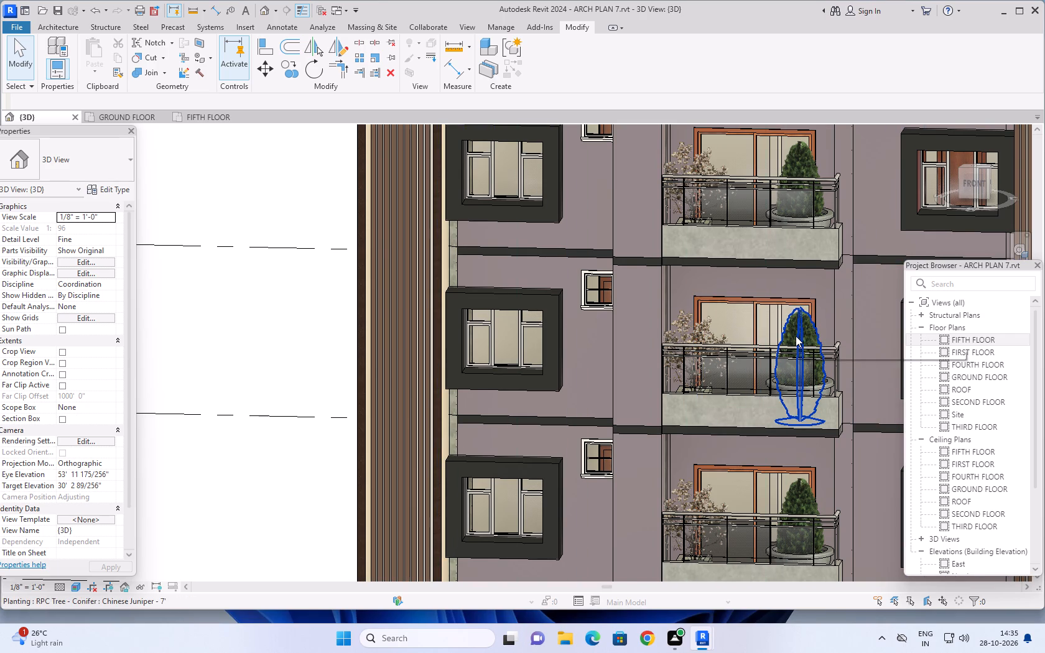
pyautogui.scroll(-5, 796, 336)
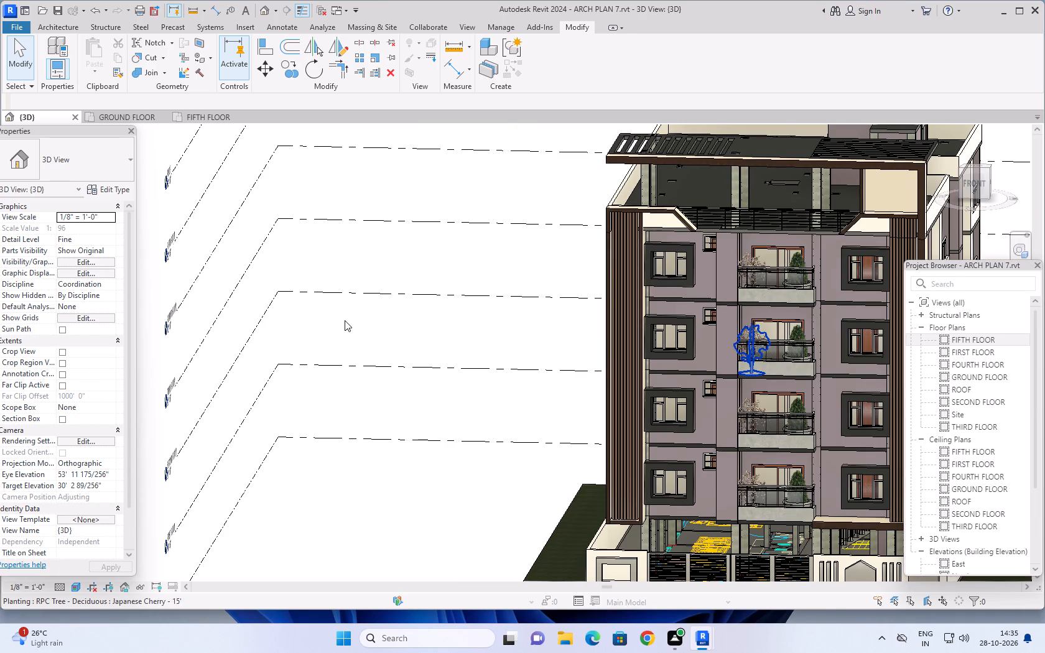
pyautogui.scroll(5, 710, 294)
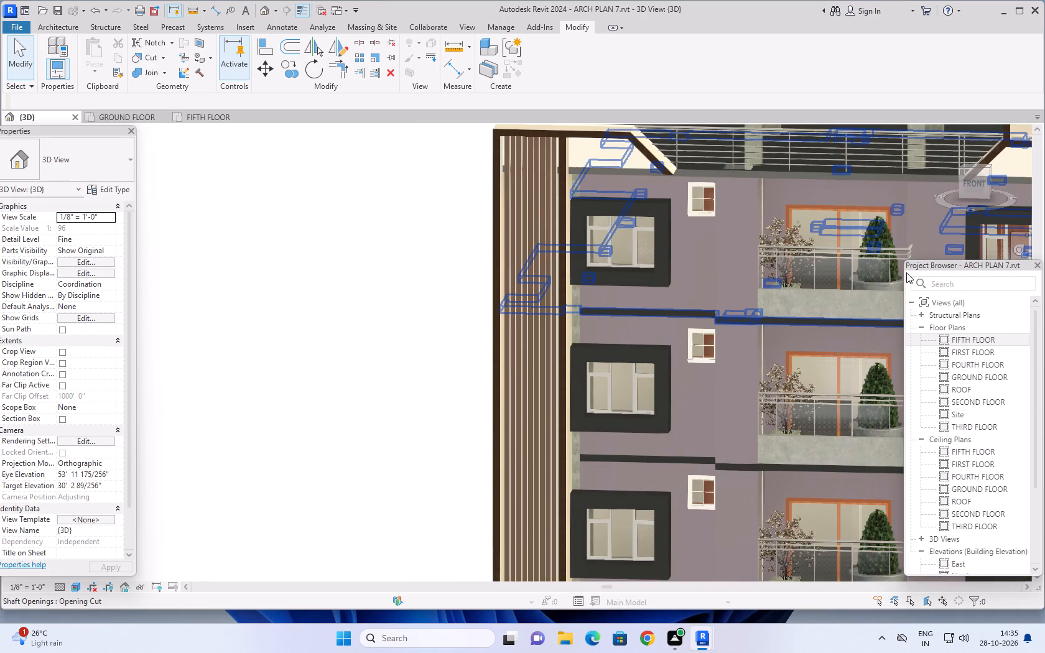
pyautogui.moveTo(886, 264); pyautogui.dragTo(733, 231, button='middle')
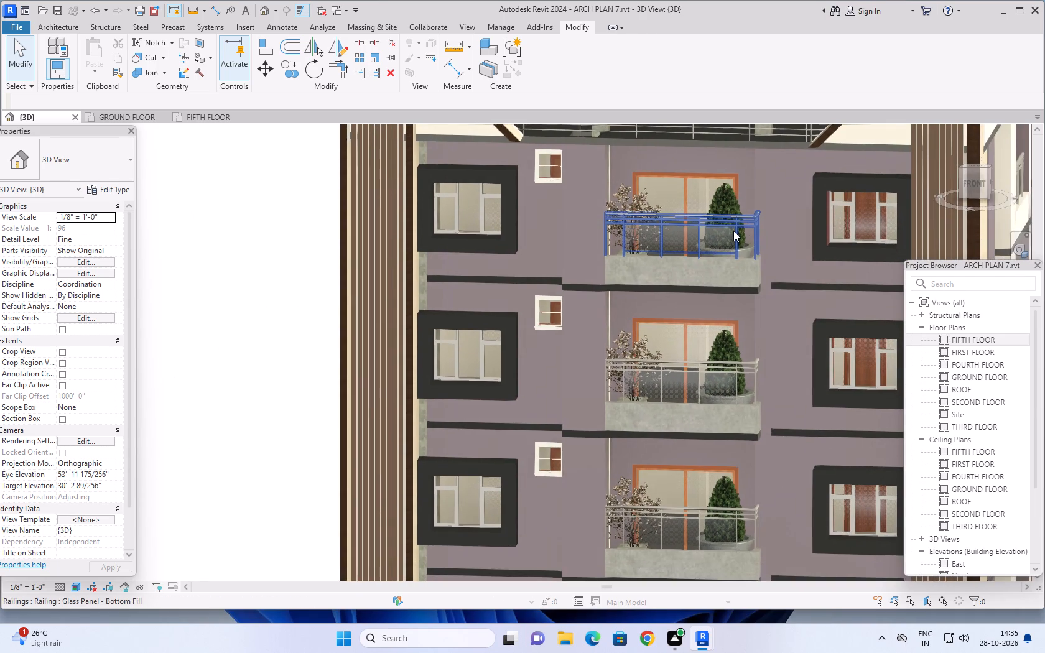
pyautogui.scroll(4, 746, 202)
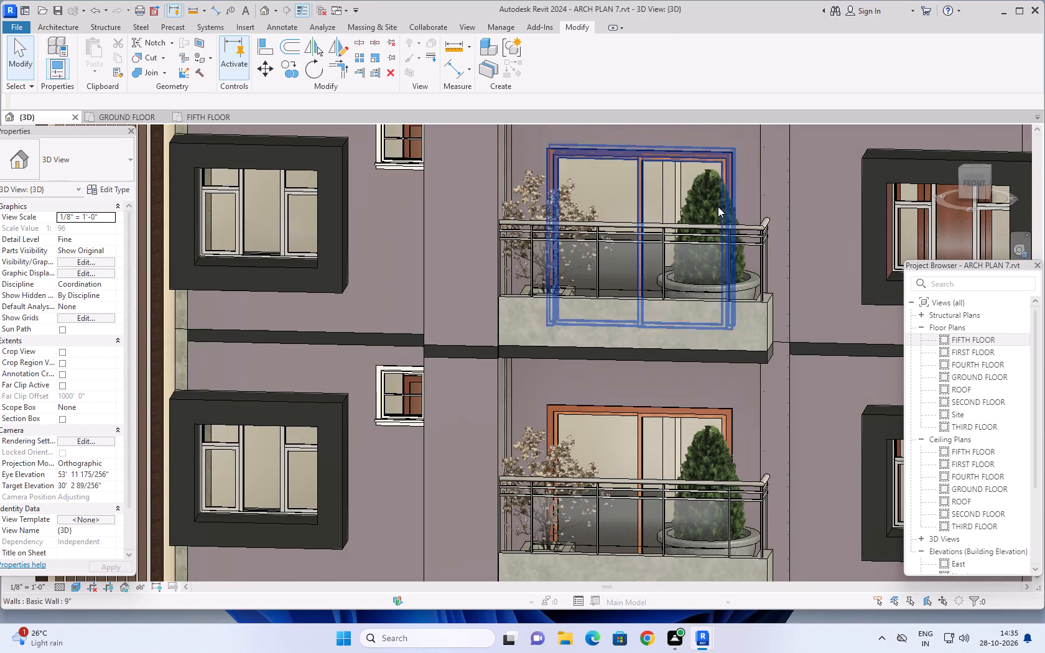
pyautogui.click(713, 207)
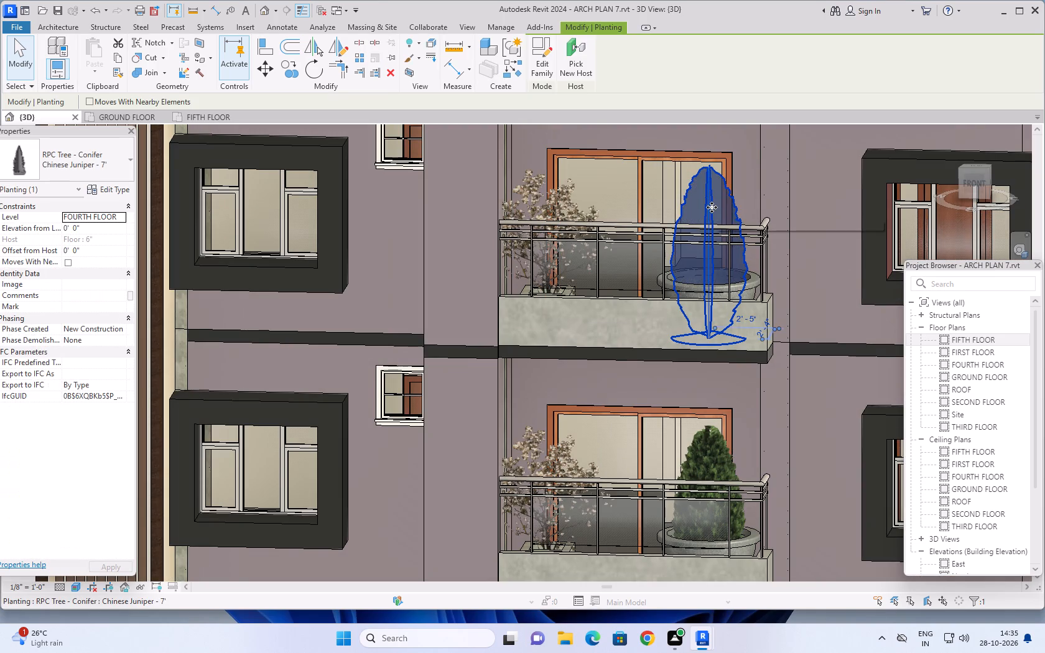
pyautogui.click(108, 188)
pyautogui.click(494, 276)
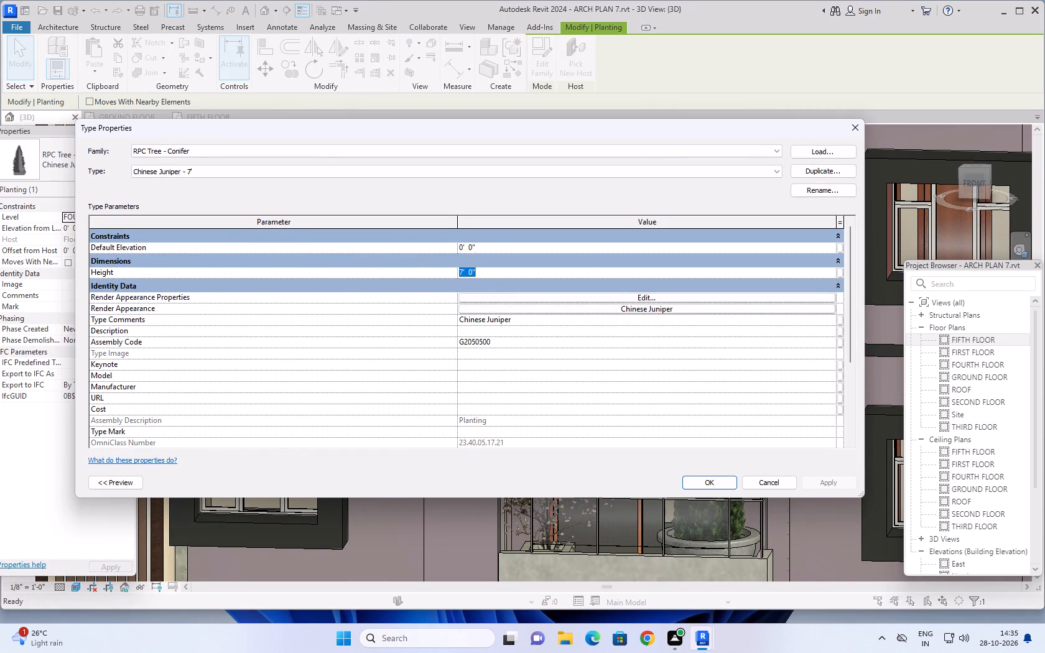
pyautogui.write("5'")
pyautogui.press('Return')
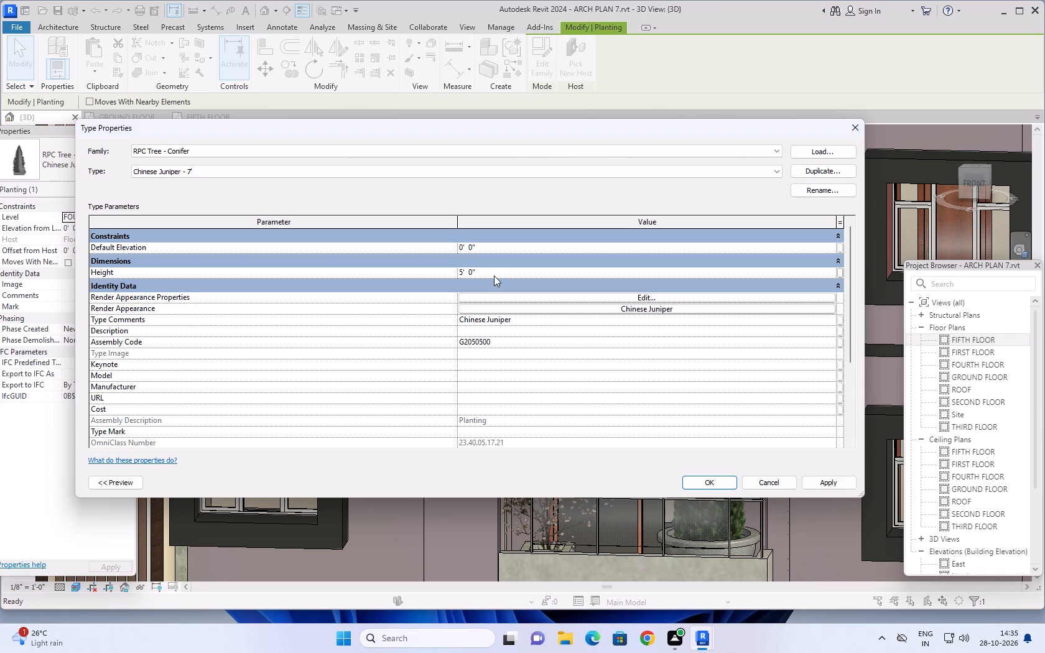
pyautogui.click(819, 480)
pyautogui.click(700, 479)
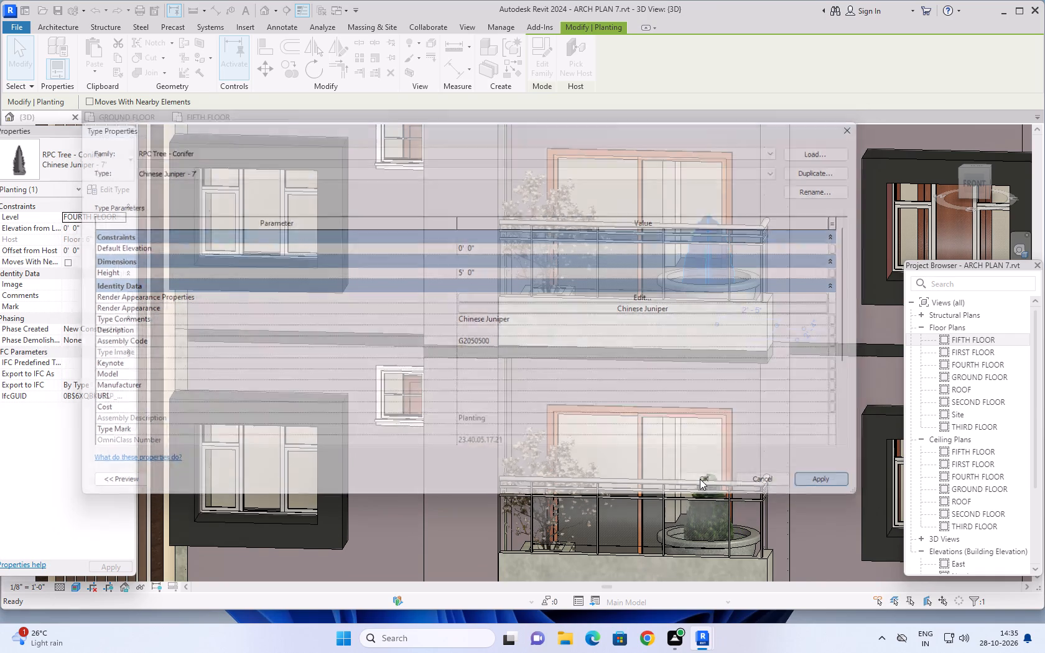
pyautogui.scroll(-7, 606, 412)
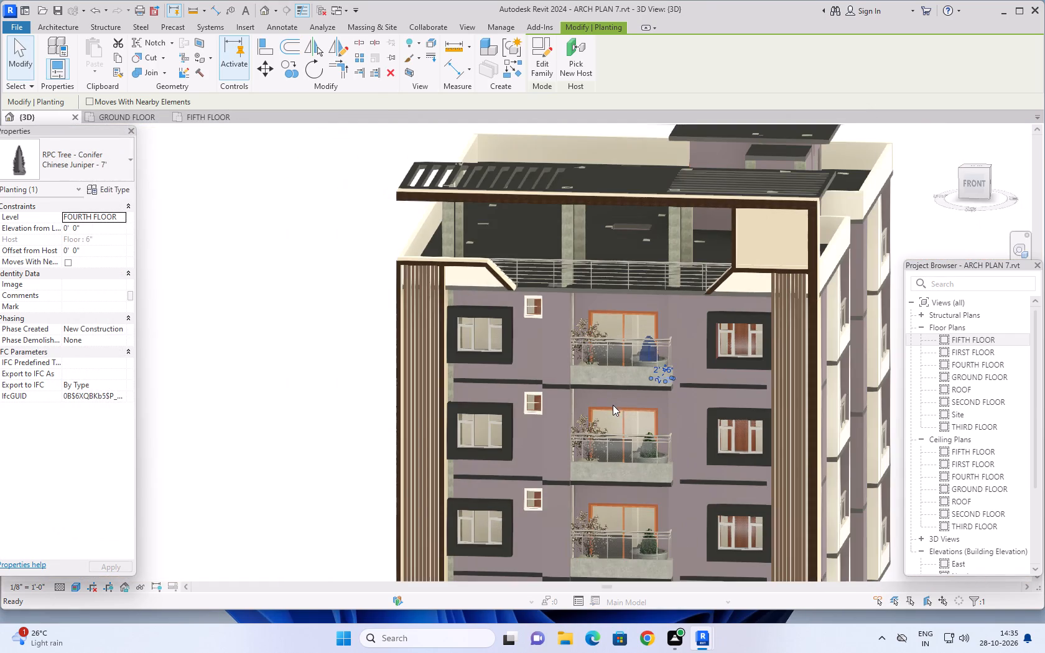
pyautogui.click(267, 409)
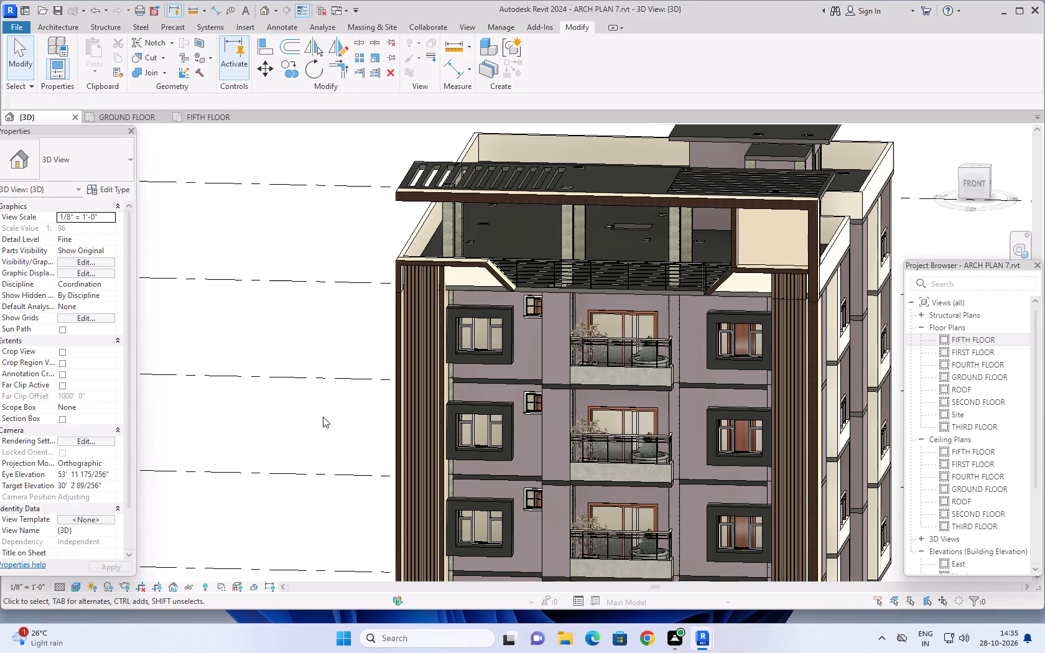
# Paint the exposed concrete column faces beside the left-hand front windows on the top two residential storeys with the wood 1 material.
pyautogui.keyDown('shift'); pyautogui.moveTo(347, 406); pyautogui.dragTo(378, 391, button='middle'); pyautogui.keyUp('shift')
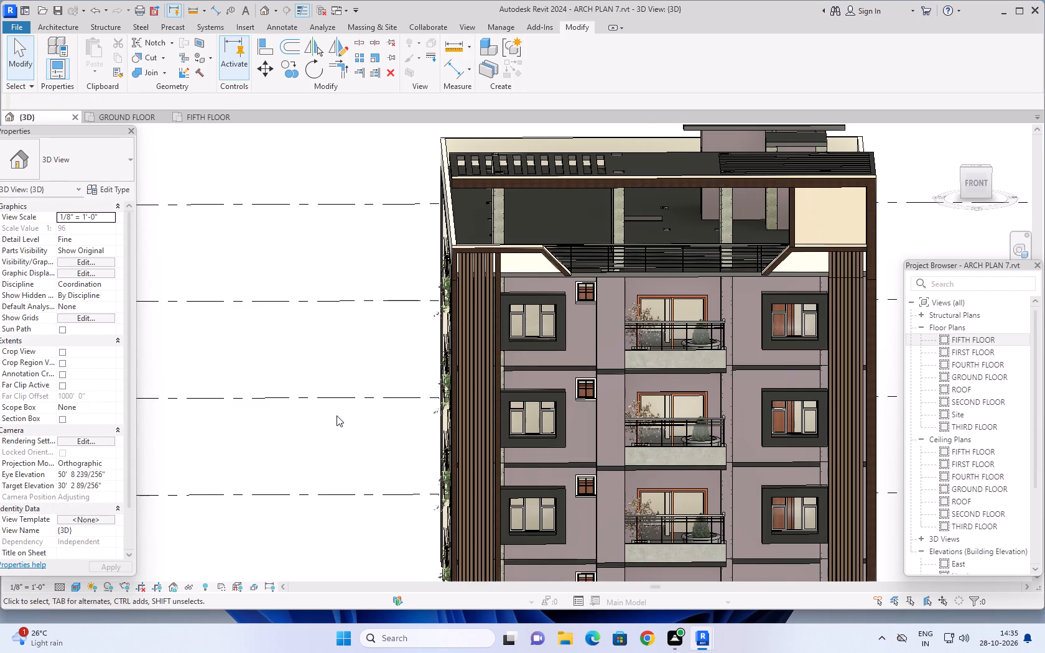
pyautogui.moveTo(333, 424); pyautogui.dragTo(289, 330, button='middle')
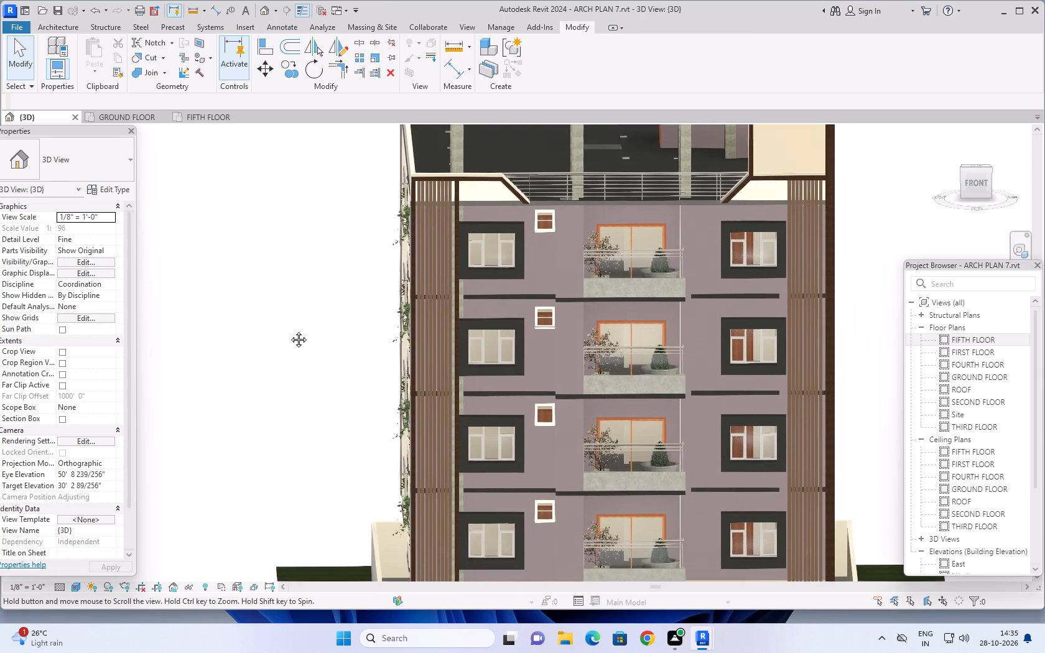
pyautogui.moveTo(289, 330); pyautogui.dragTo(289, 315, button='middle')
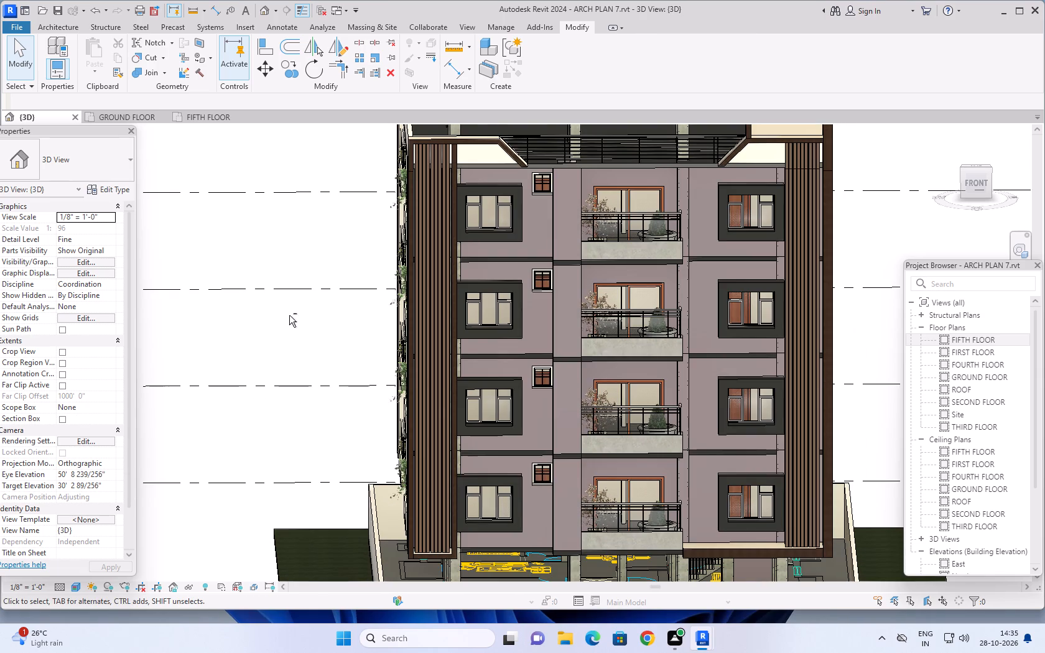
pyautogui.keyDown('shift'); pyautogui.moveTo(289, 315); pyautogui.dragTo(260, 344, button='middle'); pyautogui.keyUp('shift')
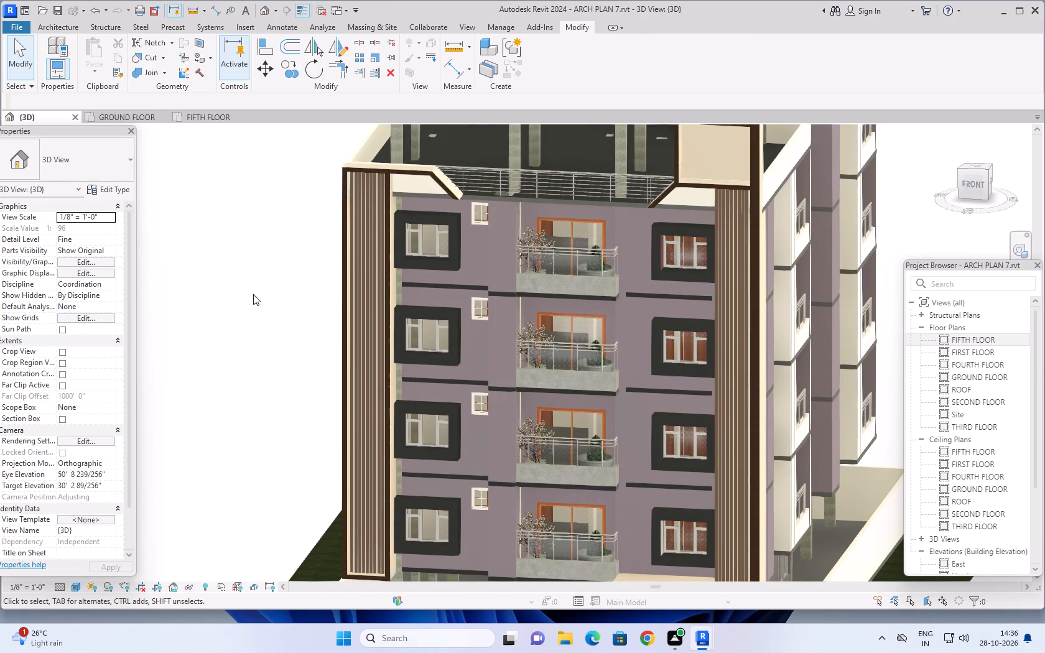
pyautogui.scroll(2, 269, 277)
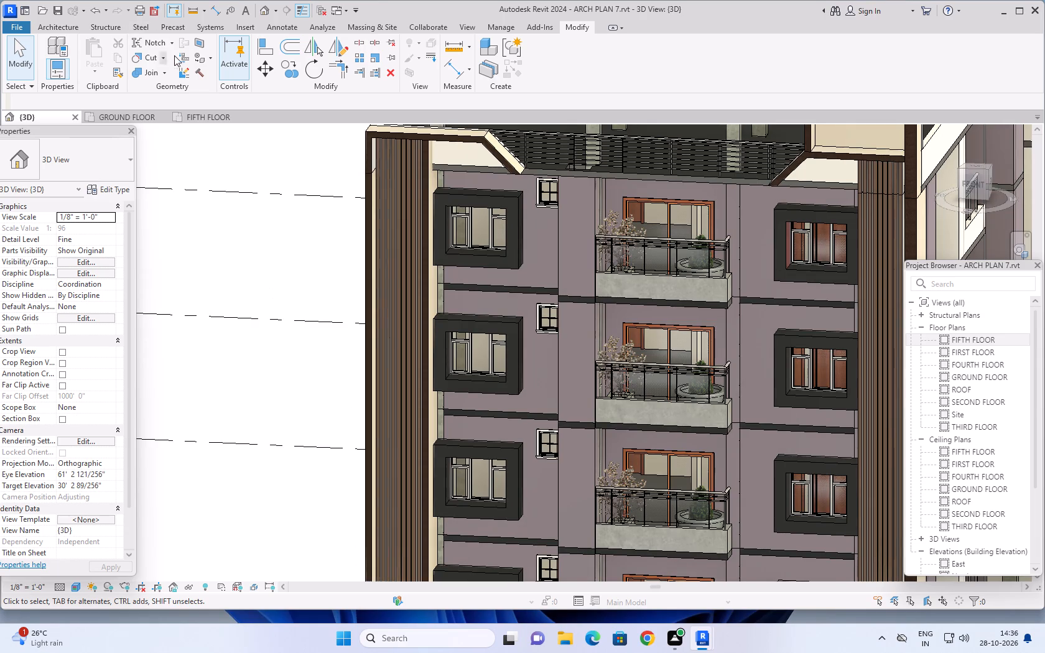
pyautogui.click(202, 56)
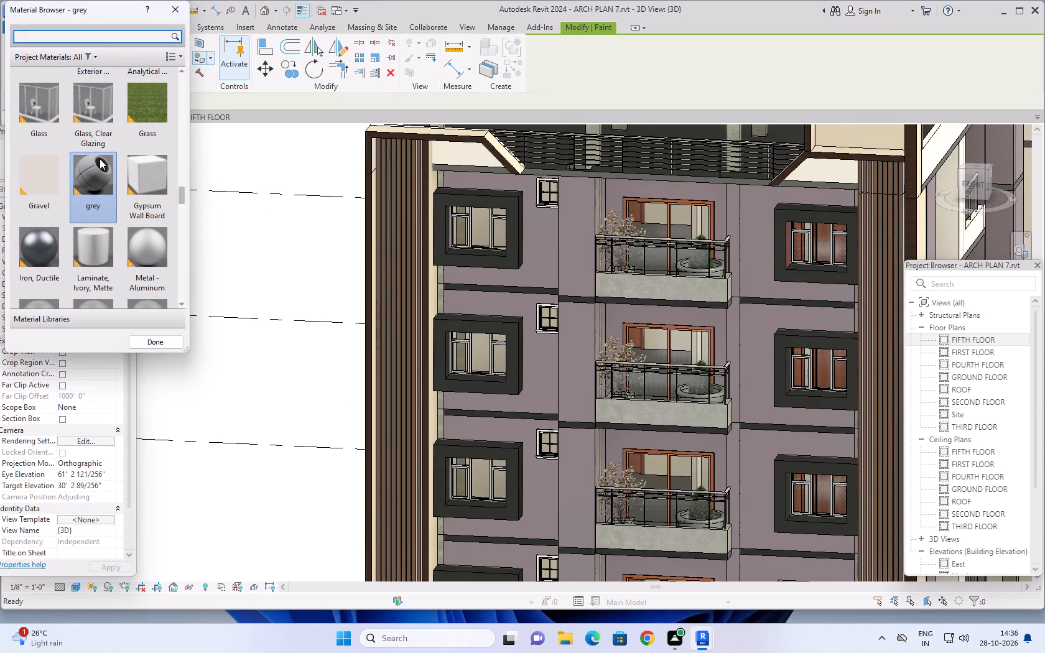
pyautogui.scroll(-11, 100, 159)
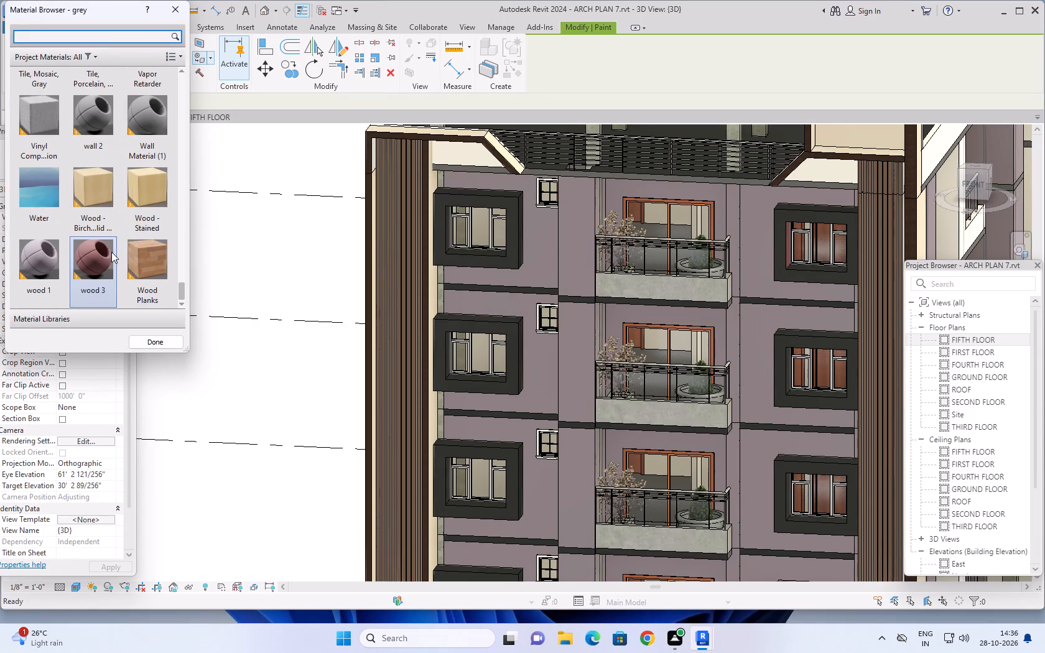
pyautogui.scroll(-4, 108, 252)
pyautogui.click(47, 256)
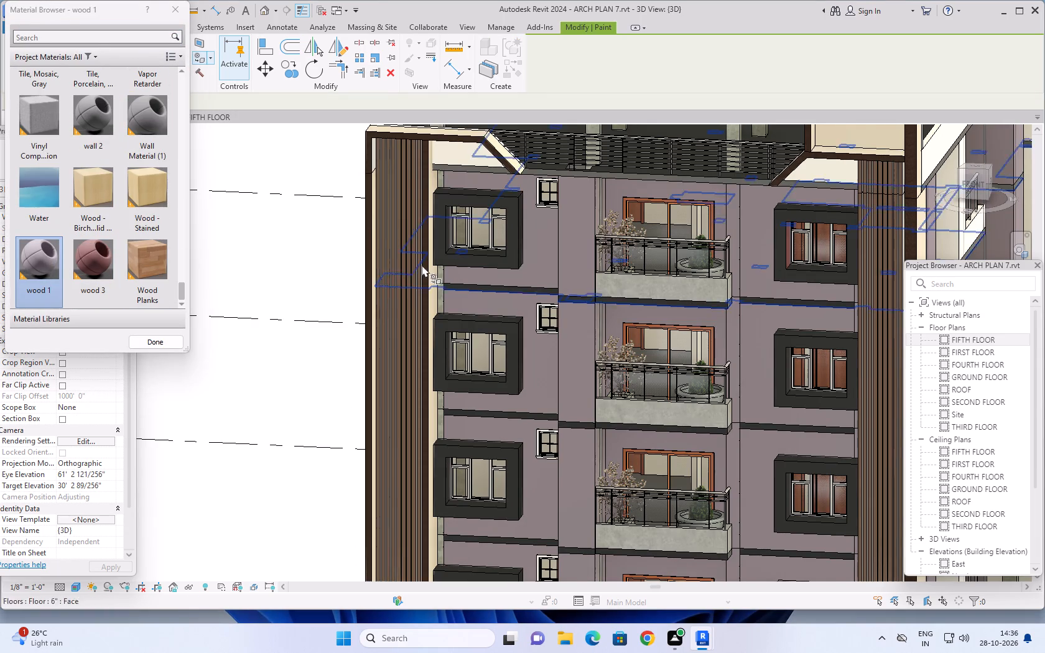
pyautogui.scroll(8, 427, 272)
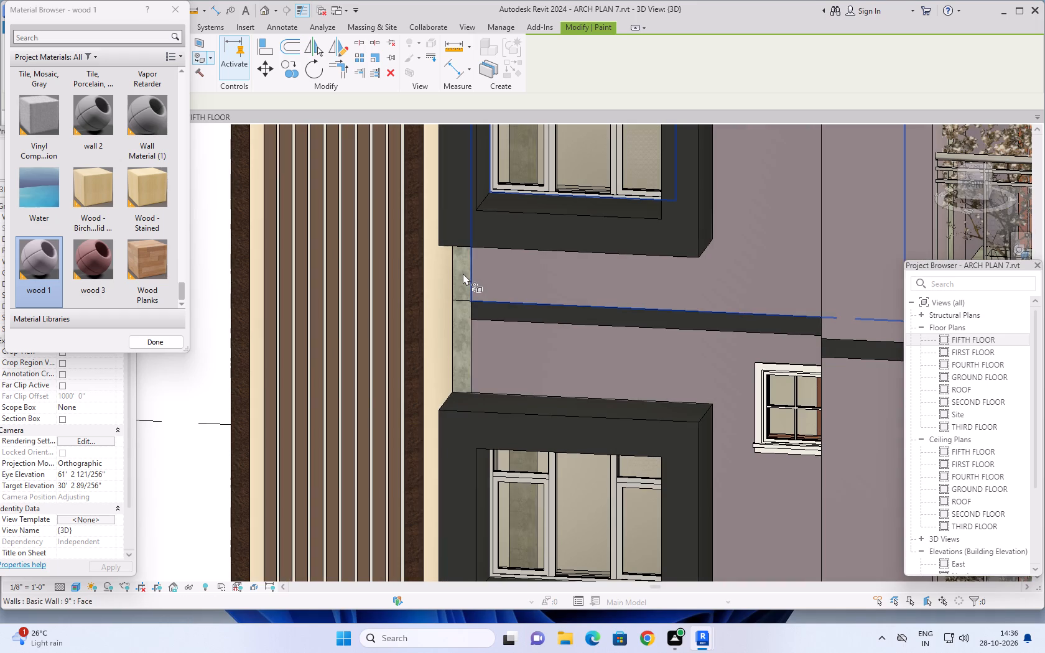
pyautogui.click(463, 277)
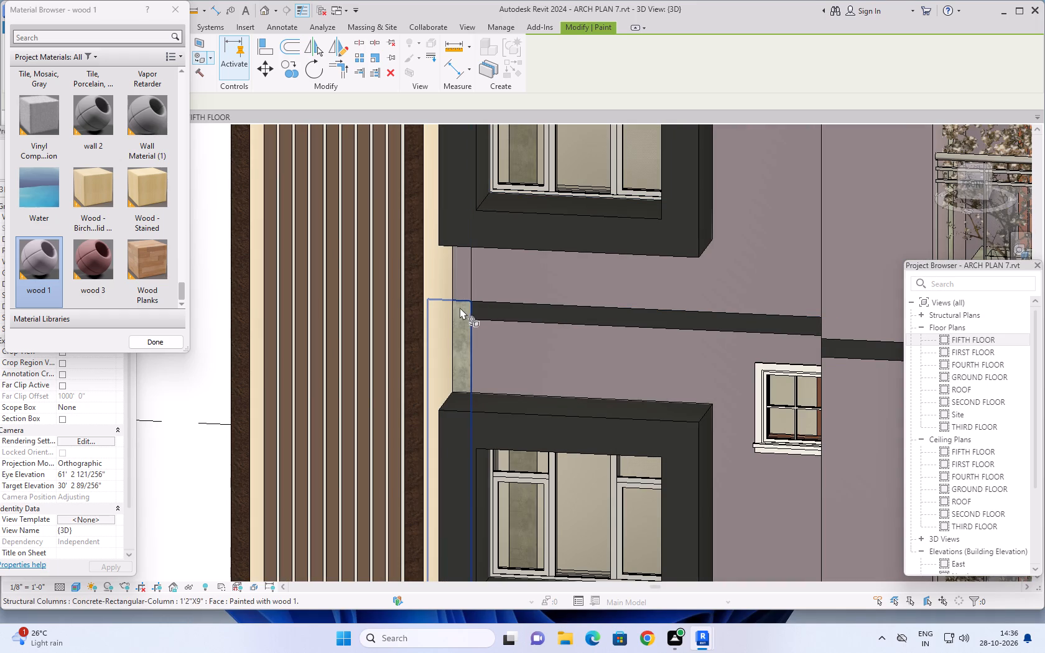
pyautogui.click(458, 317)
# Paint the matching column faces beside the left-hand front windows on the two lower residential storeys with wood 1.
pyautogui.scroll(-3, 464, 282)
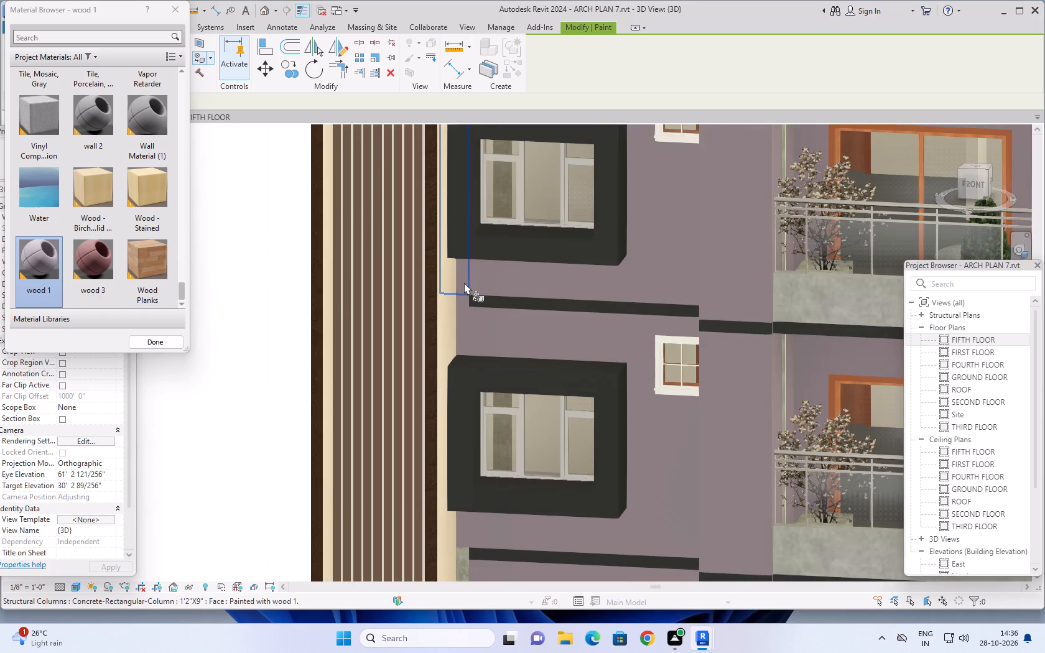
pyautogui.scroll(-3, 464, 282)
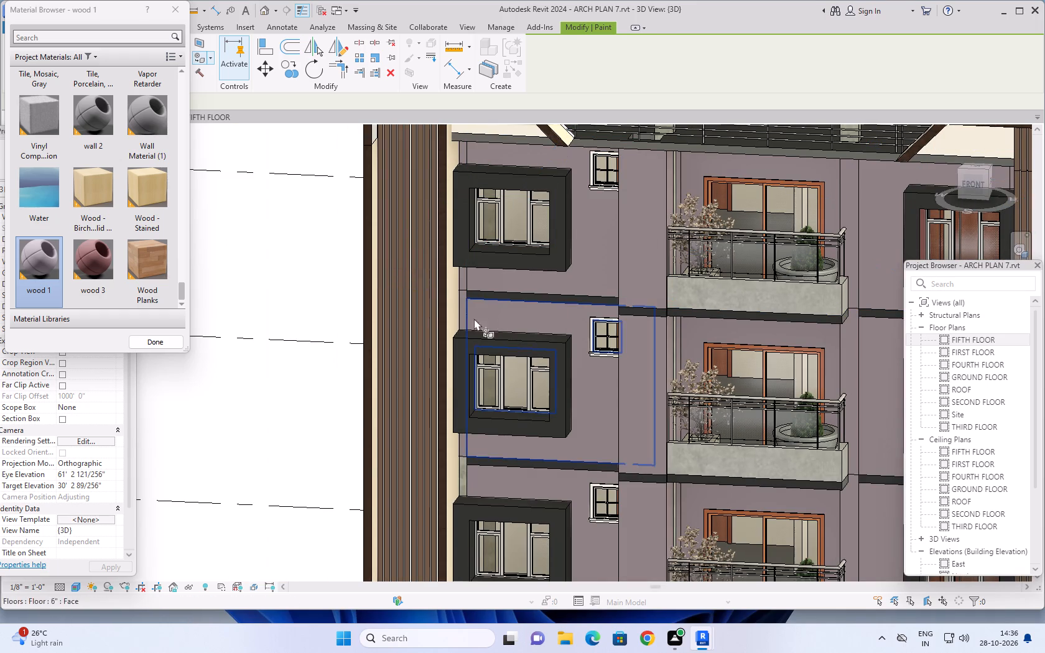
pyautogui.click(462, 466)
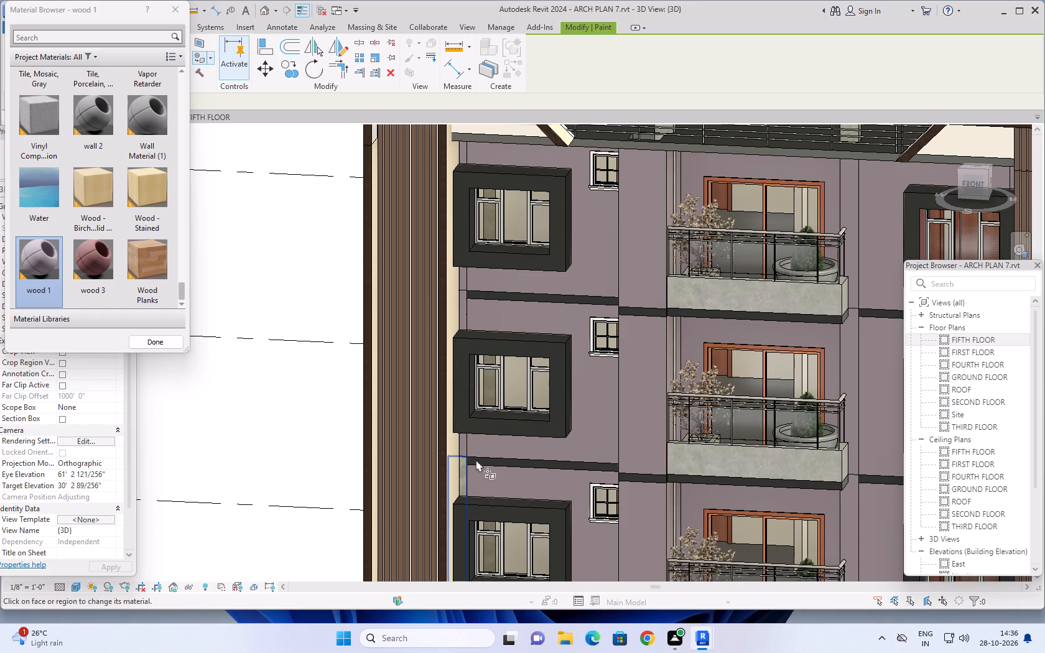
pyautogui.scroll(-6, 486, 456)
pyautogui.moveTo(490, 465); pyautogui.dragTo(491, 371, button='middle')
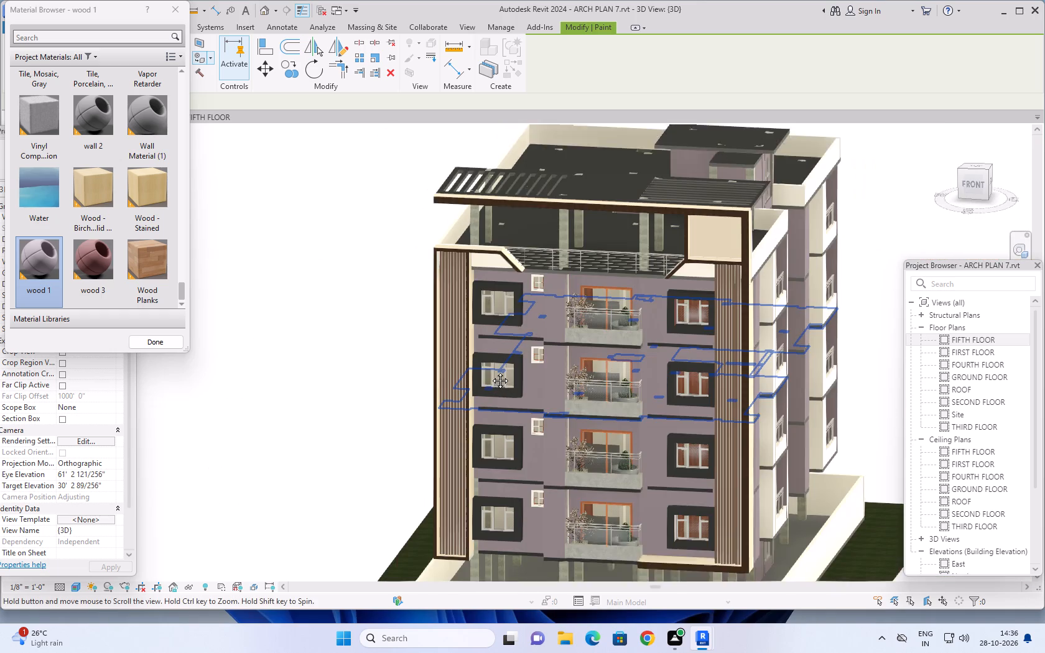
pyautogui.moveTo(491, 371); pyautogui.dragTo(495, 341, button='middle')
pyautogui.scroll(5, 486, 412)
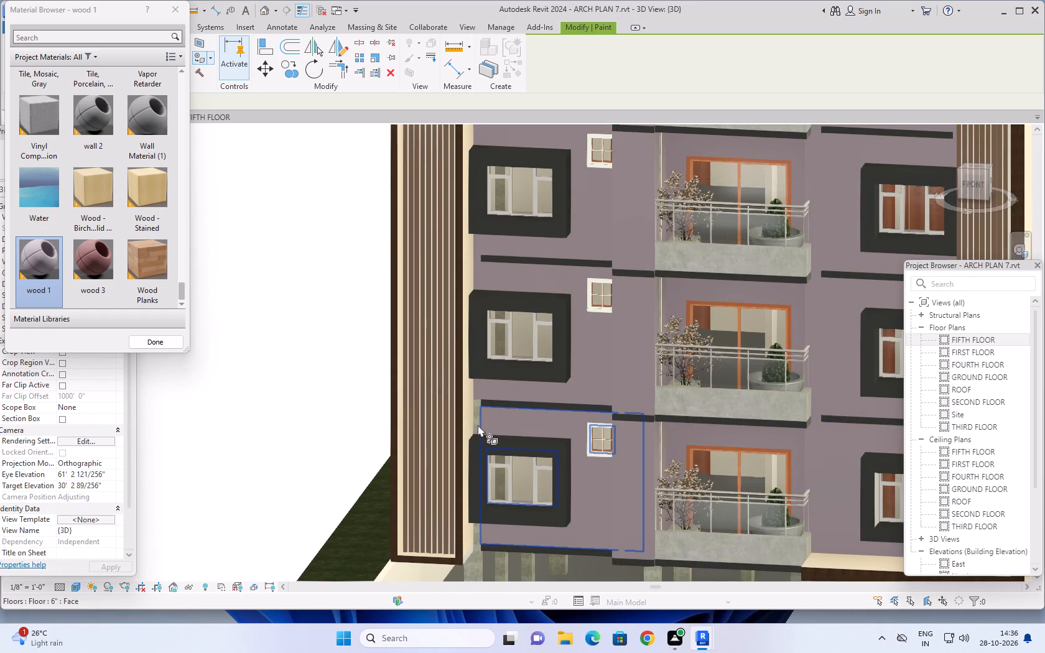
pyautogui.scroll(6, 473, 420)
pyautogui.click(485, 413)
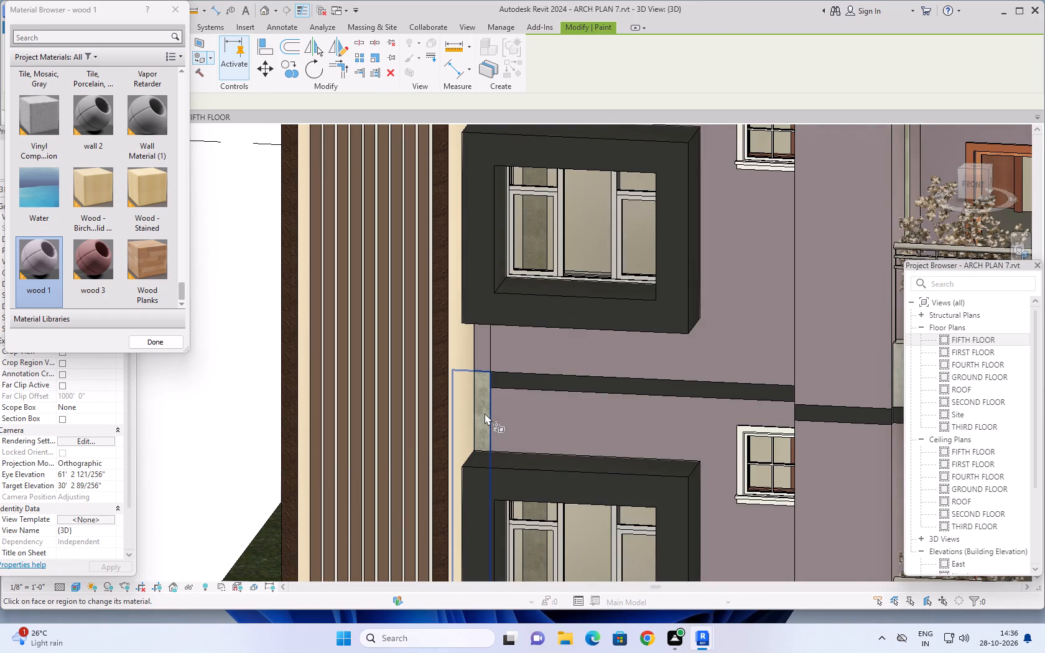
pyautogui.scroll(-8, 554, 396)
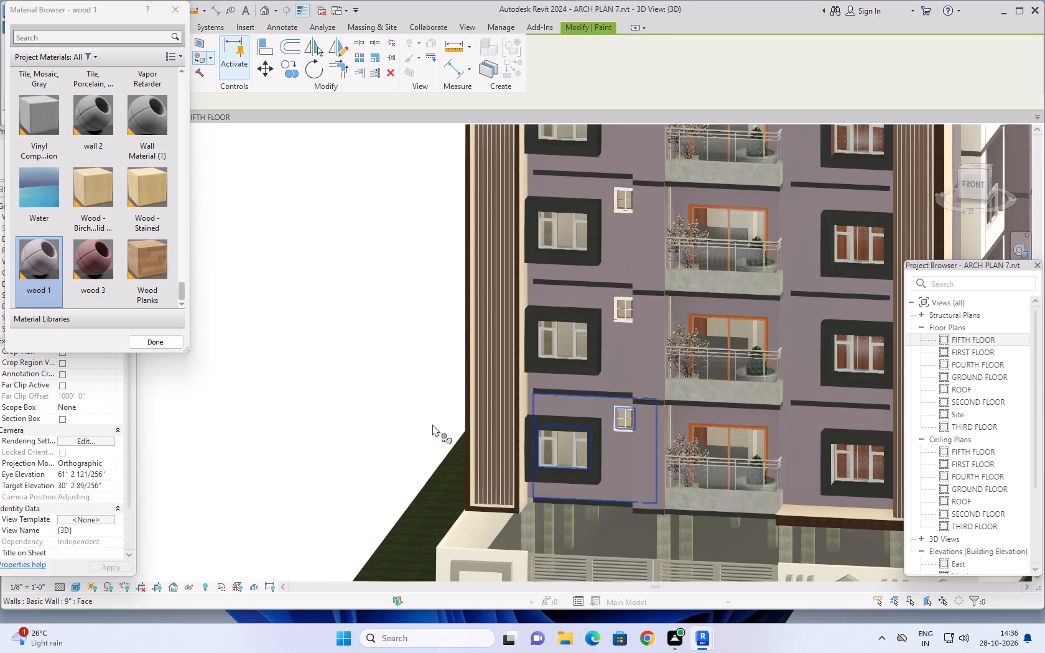
pyautogui.scroll(-2, 281, 401)
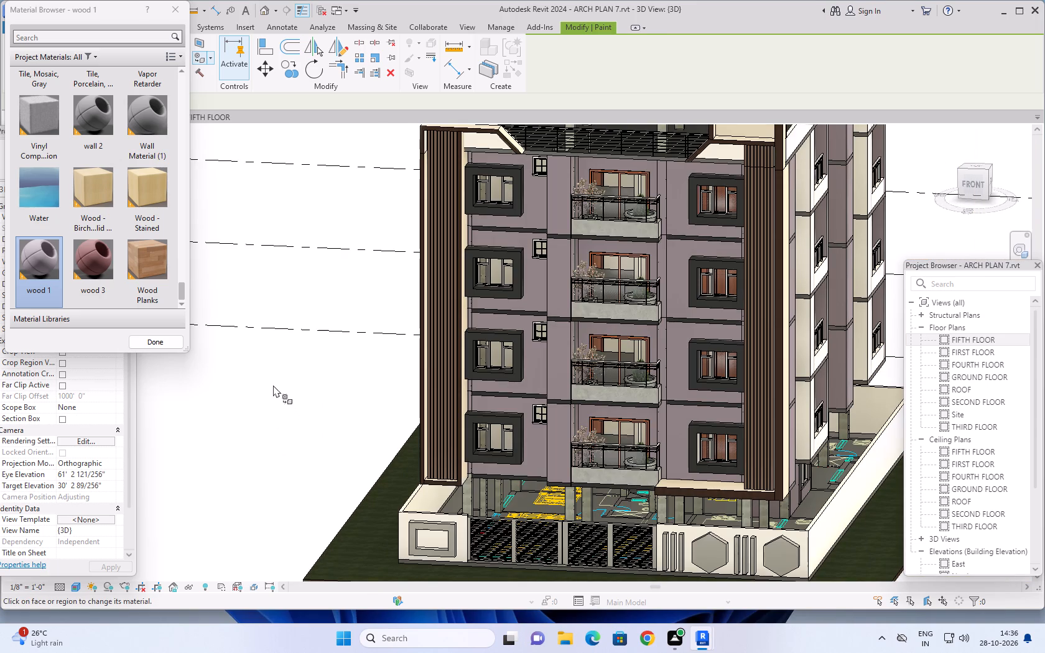
pyautogui.press('Escape')
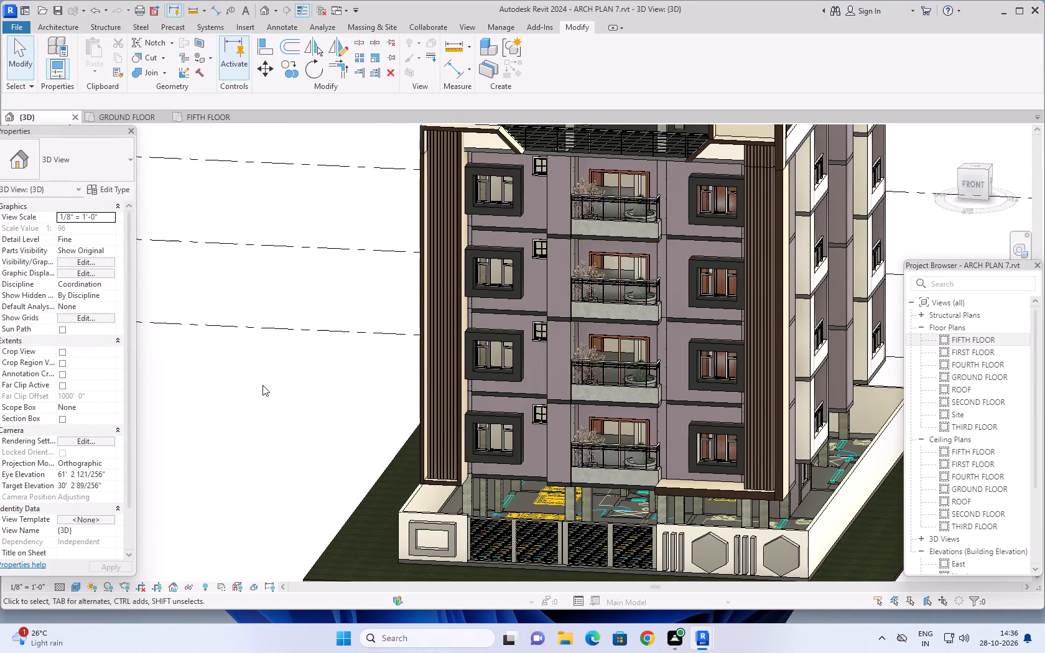
pyautogui.press('Escape')
# Examine the finishes on the building's front, left and rear facades from all around.
pyautogui.moveTo(296, 375); pyautogui.dragTo(266, 423, button='middle')
pyautogui.scroll(-1, 266, 423)
pyautogui.scroll(1, 274, 422)
pyautogui.moveTo(274, 422); pyautogui.dragTo(318, 430, button='middle')
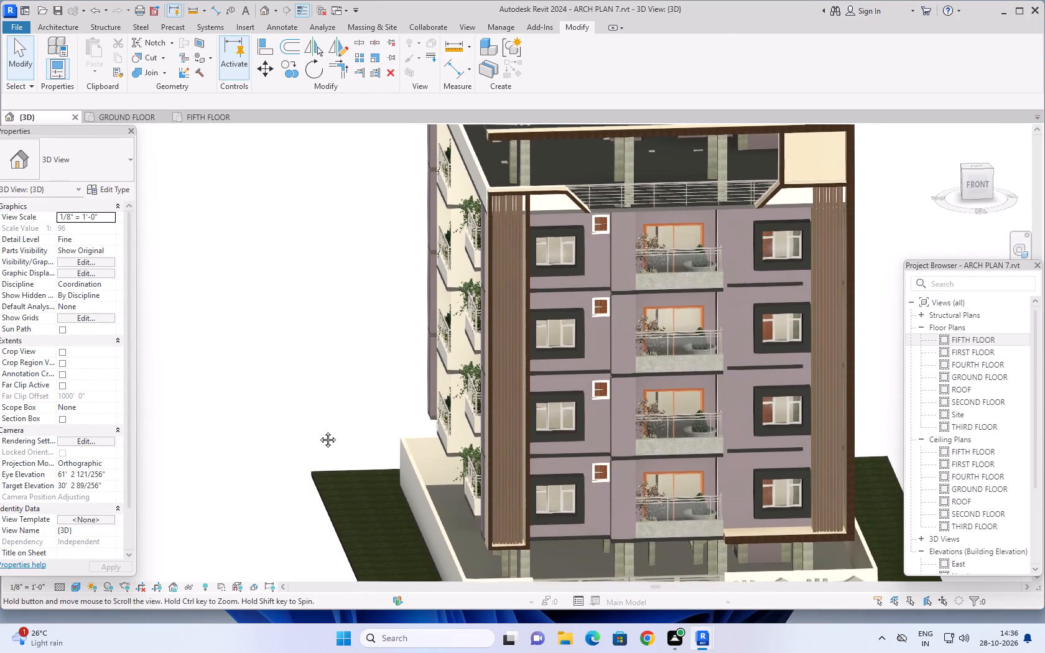
pyautogui.moveTo(318, 430); pyautogui.dragTo(294, 441, button='middle')
pyautogui.moveTo(306, 411); pyautogui.dragTo(297, 447, button='middle')
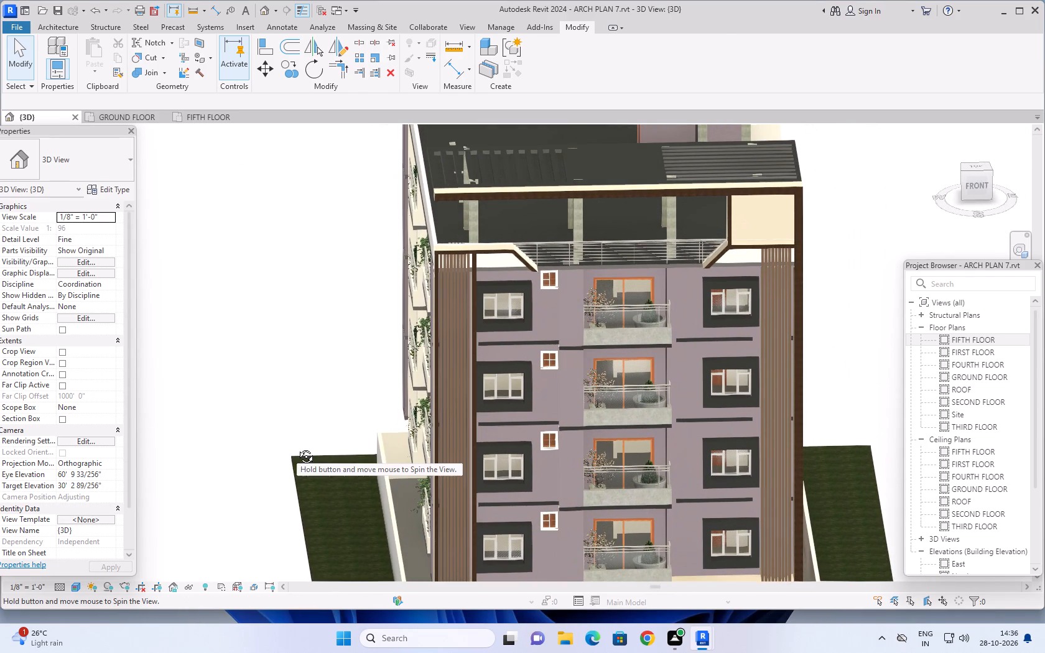
pyautogui.moveTo(297, 447); pyautogui.dragTo(332, 390, button='middle')
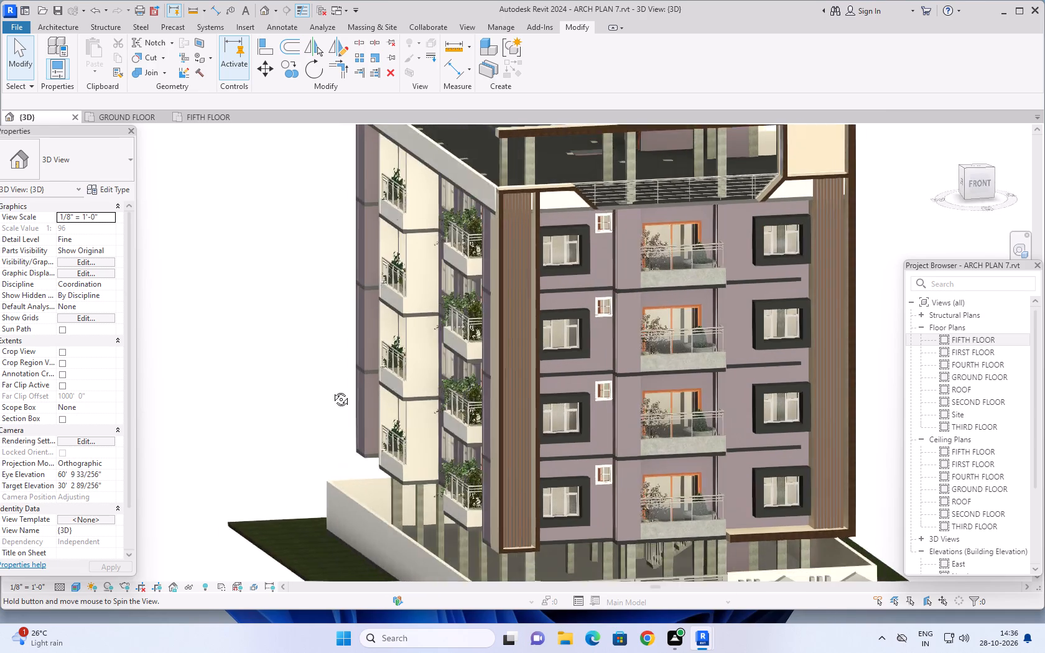
pyautogui.moveTo(332, 390); pyautogui.dragTo(455, 386, button='middle')
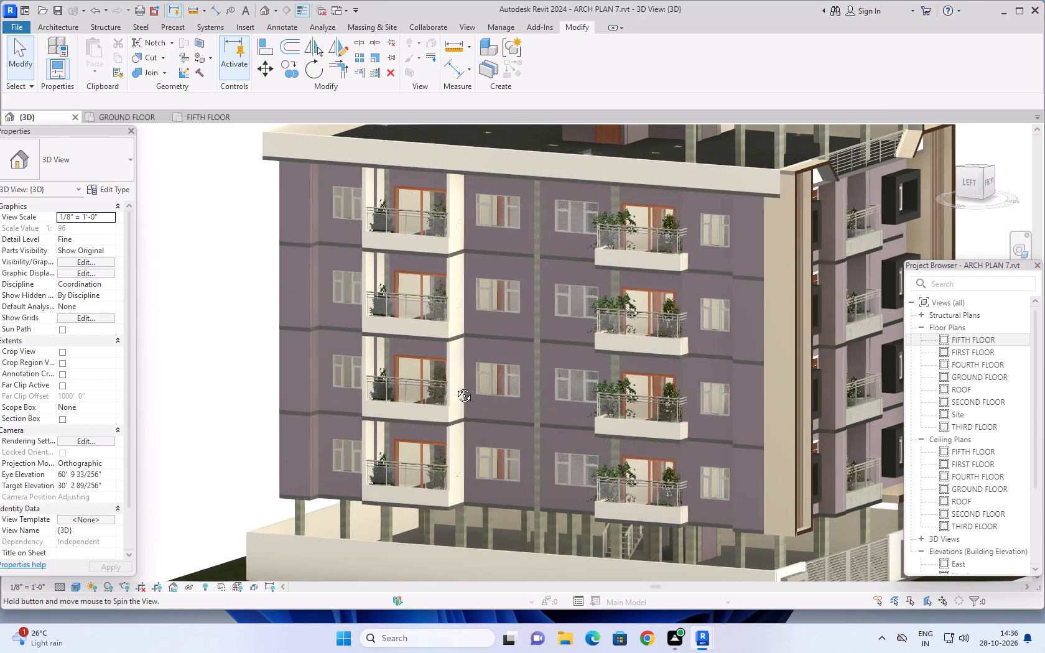
pyautogui.moveTo(455, 386); pyautogui.dragTo(637, 396, button='middle')
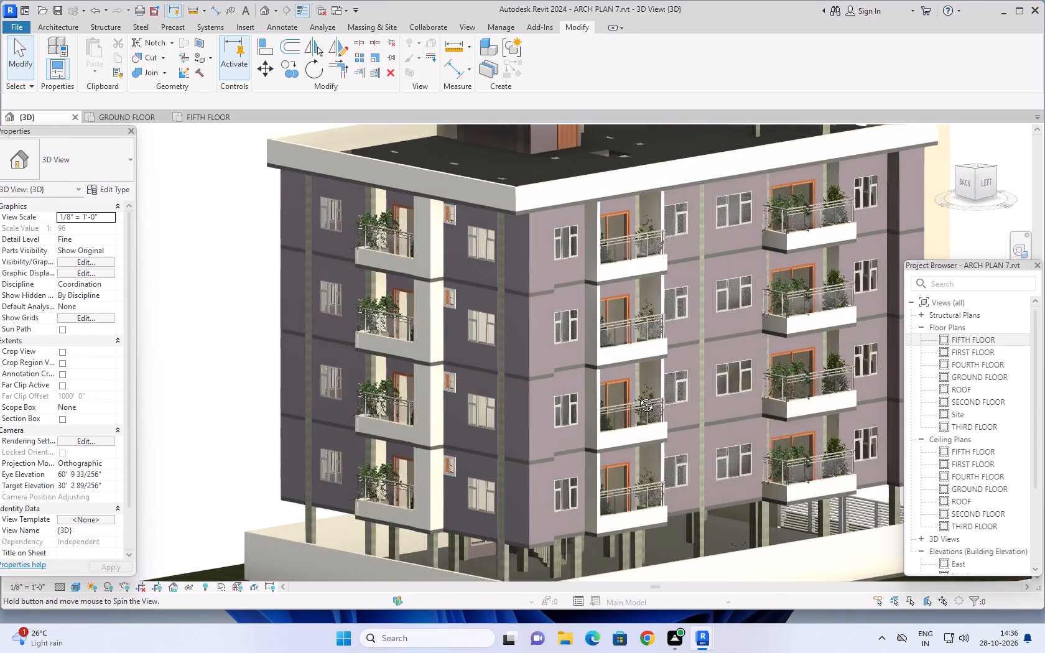
# Examine the finishes on the building's rear, right-hand and front facades from all around.
pyautogui.moveTo(637, 396); pyautogui.dragTo(680, 394, button='middle')
pyautogui.keyDown('shift'); pyautogui.moveTo(237, 378); pyautogui.dragTo(381, 396, button='middle'); pyautogui.keyUp('shift')
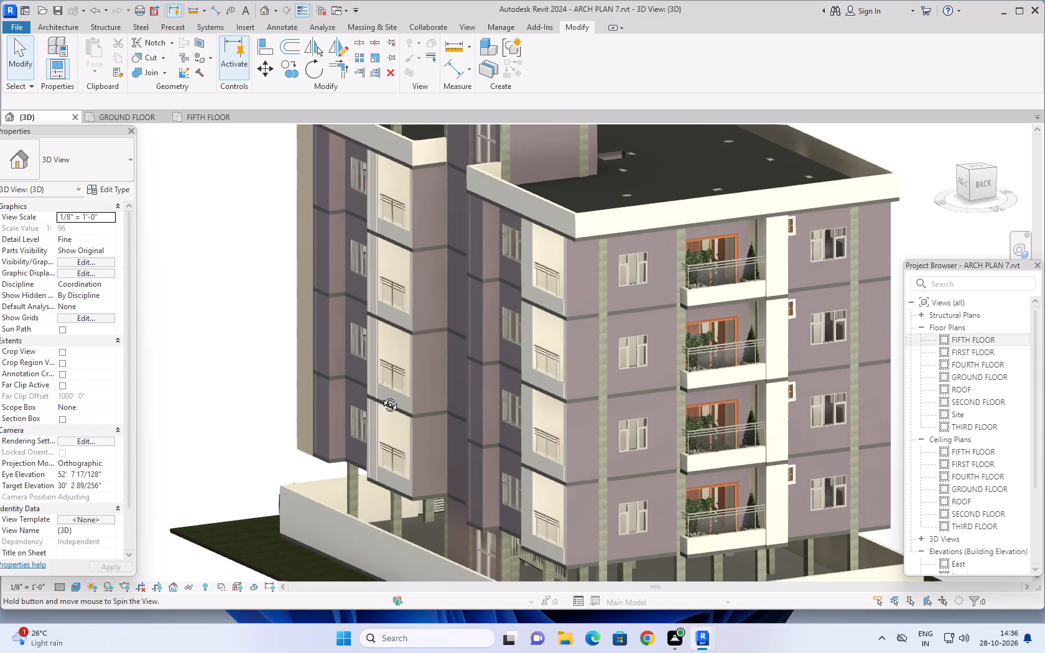
pyautogui.keyDown('shift'); pyautogui.moveTo(381, 396); pyautogui.dragTo(411, 373, button='middle'); pyautogui.keyUp('shift')
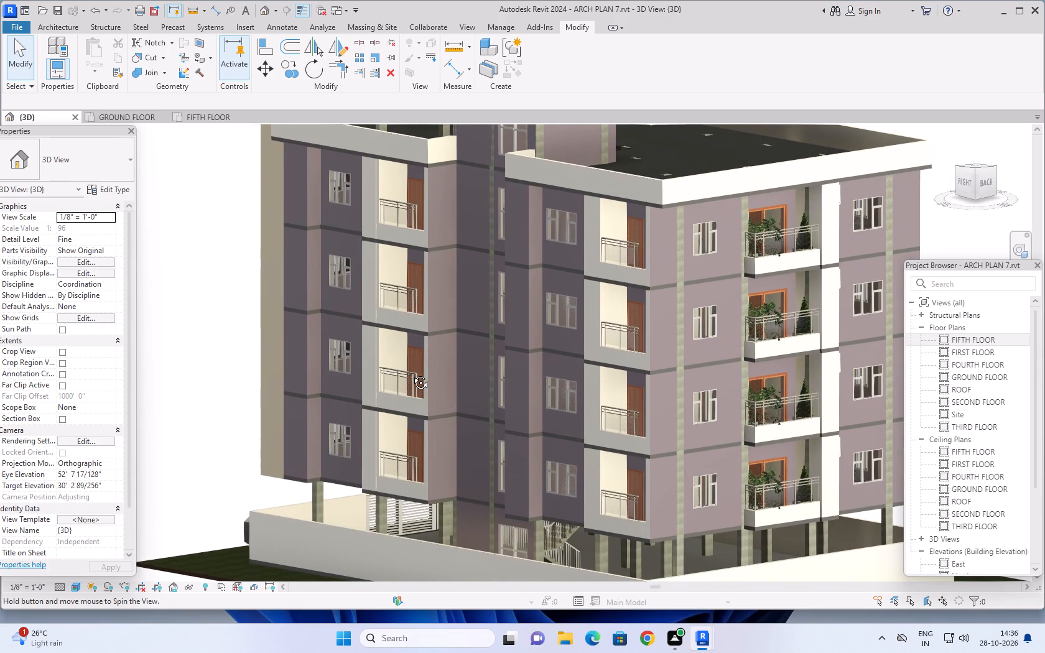
pyautogui.keyDown('shift'); pyautogui.moveTo(411, 373); pyautogui.dragTo(461, 388, button='middle'); pyautogui.keyUp('shift')
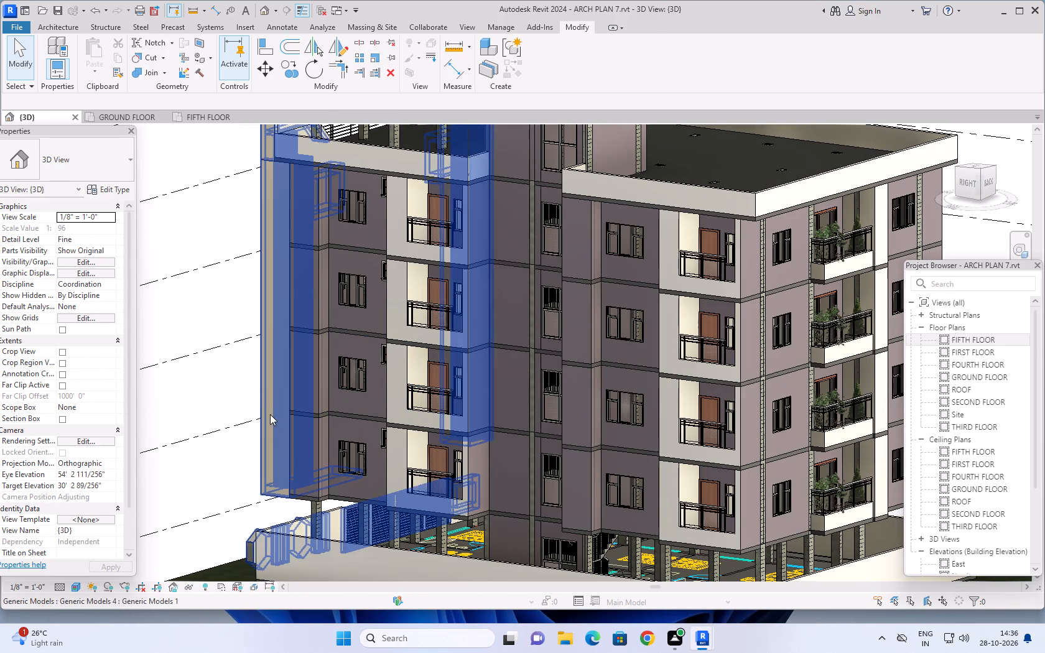
pyautogui.moveTo(180, 387); pyautogui.dragTo(249, 402, button='middle')
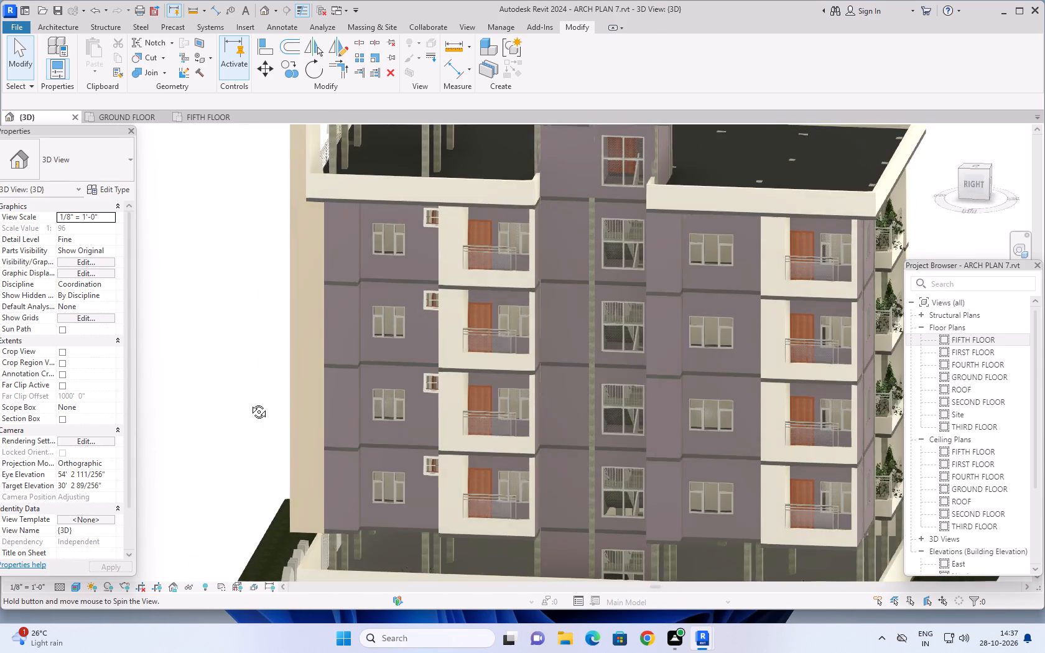
pyautogui.moveTo(249, 402); pyautogui.dragTo(281, 394, button='middle')
pyautogui.scroll(1, 271, 397)
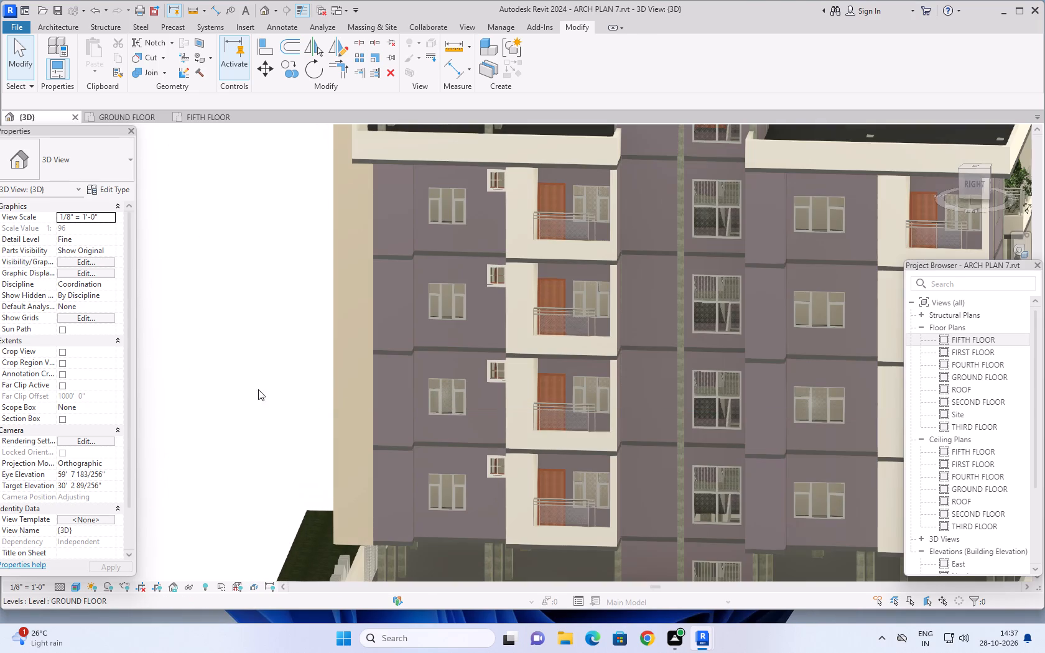
pyautogui.keyDown('shift'); pyautogui.moveTo(235, 335); pyautogui.dragTo(435, 373, button='middle'); pyautogui.keyUp('shift')
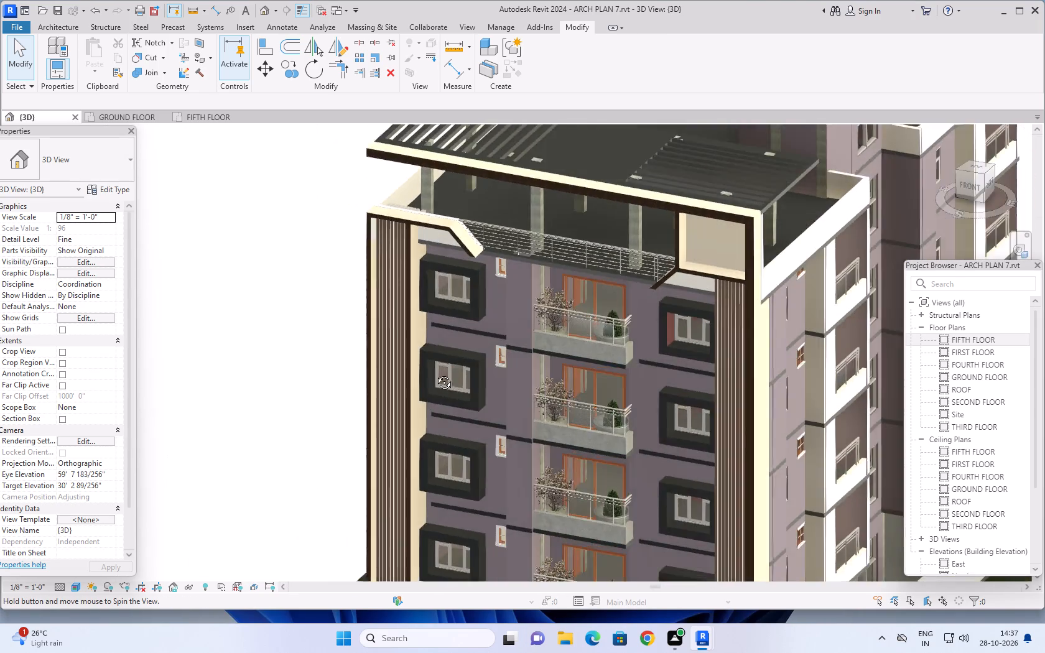
pyautogui.keyDown('shift'); pyautogui.moveTo(435, 373); pyautogui.dragTo(449, 345, button='middle'); pyautogui.keyUp('shift')
pyautogui.moveTo(375, 334); pyautogui.dragTo(258, 338, button='middle')
pyautogui.keyDown('shift'); pyautogui.moveTo(505, 403); pyautogui.dragTo(541, 340, button='middle'); pyautogui.keyUp('shift')
pyautogui.scroll(-1, 541, 340)
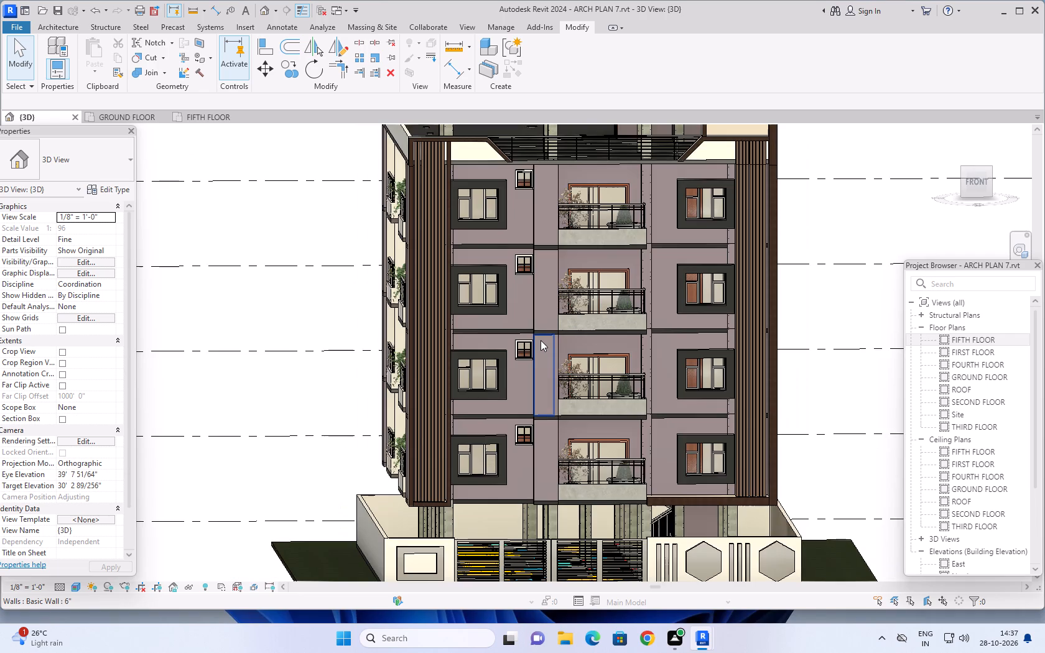
pyautogui.scroll(-1, 546, 355)
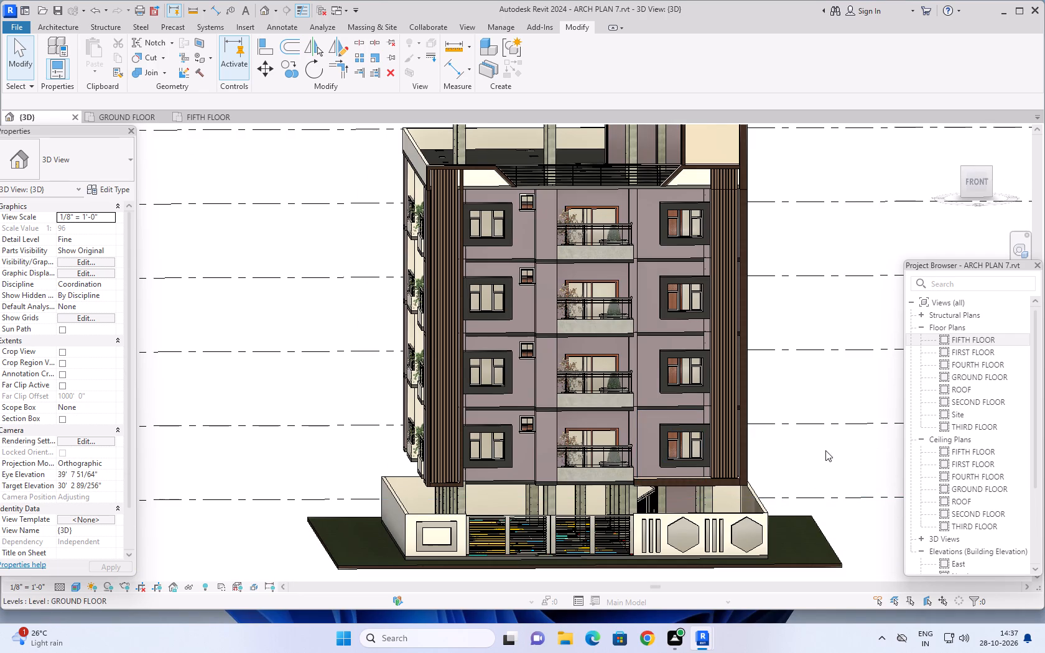
pyautogui.moveTo(829, 447); pyautogui.dragTo(817, 455, button='middle')
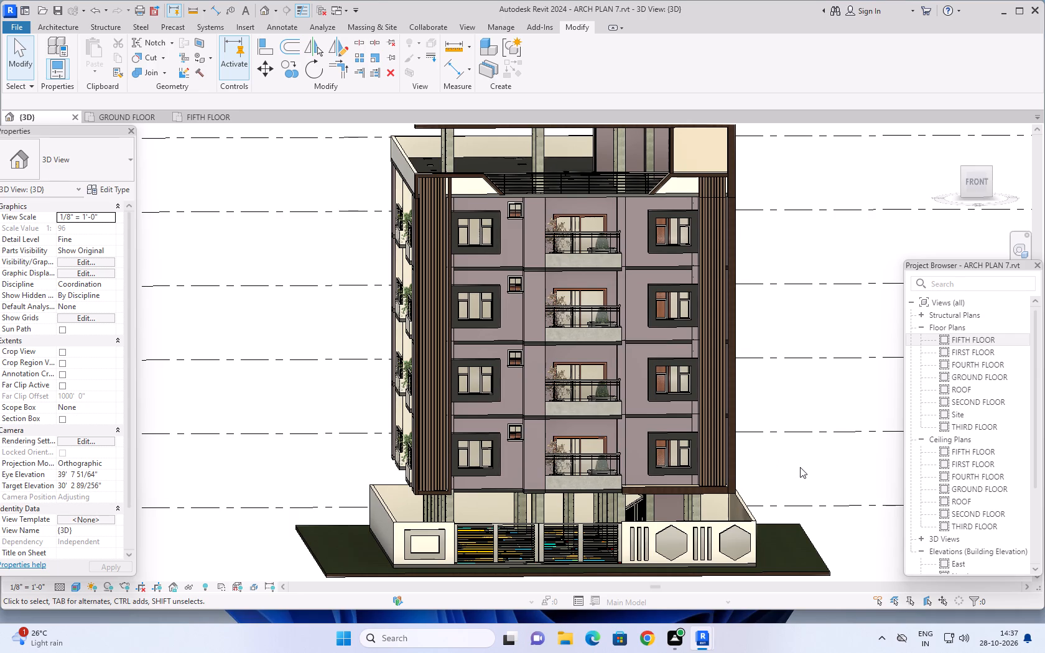
pyautogui.keyDown('shift'); pyautogui.moveTo(797, 466); pyautogui.dragTo(797, 460, button='middle'); pyautogui.keyUp('shift')
# Open the in-place generic model containing the front compound wall's hexagons, vertical strips and rectangular frame for editing.
pyautogui.scroll(4, 684, 555)
pyautogui.click(674, 533)
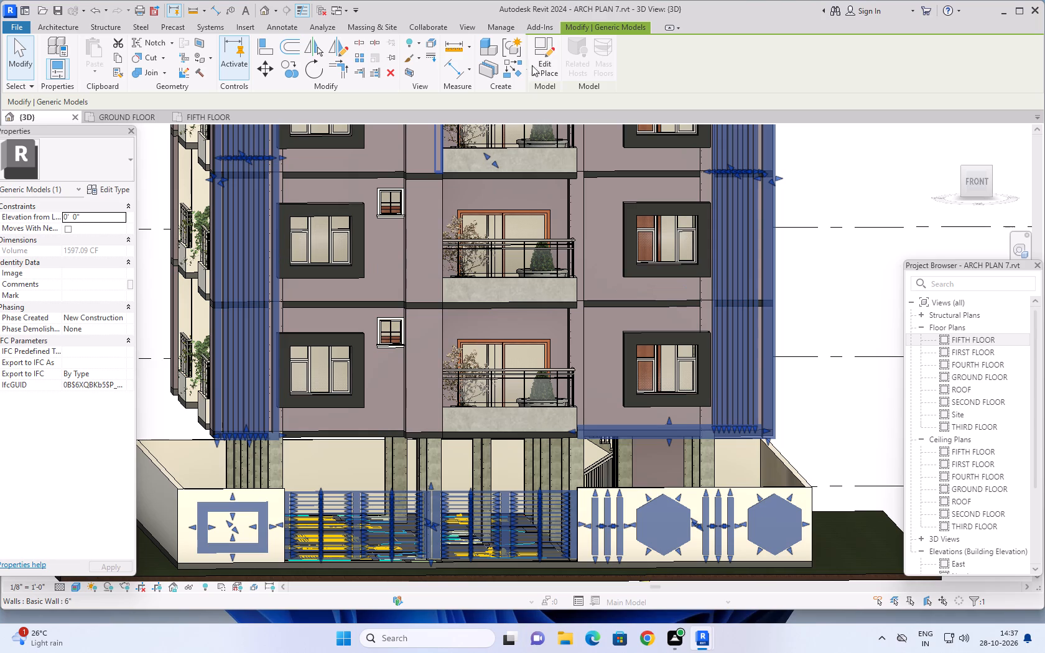
pyautogui.click(540, 52)
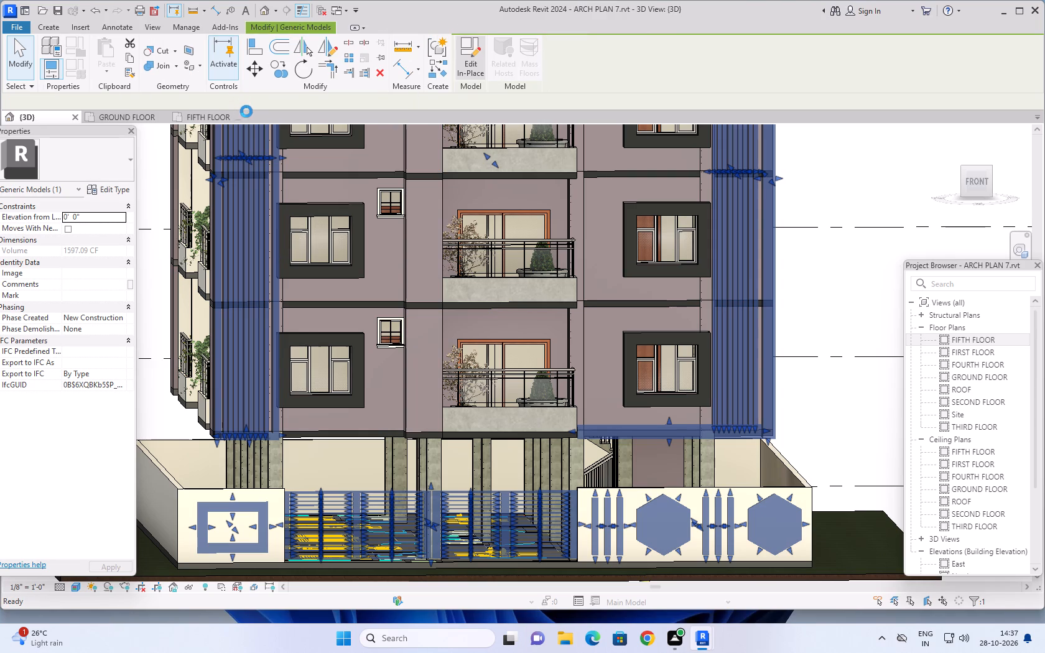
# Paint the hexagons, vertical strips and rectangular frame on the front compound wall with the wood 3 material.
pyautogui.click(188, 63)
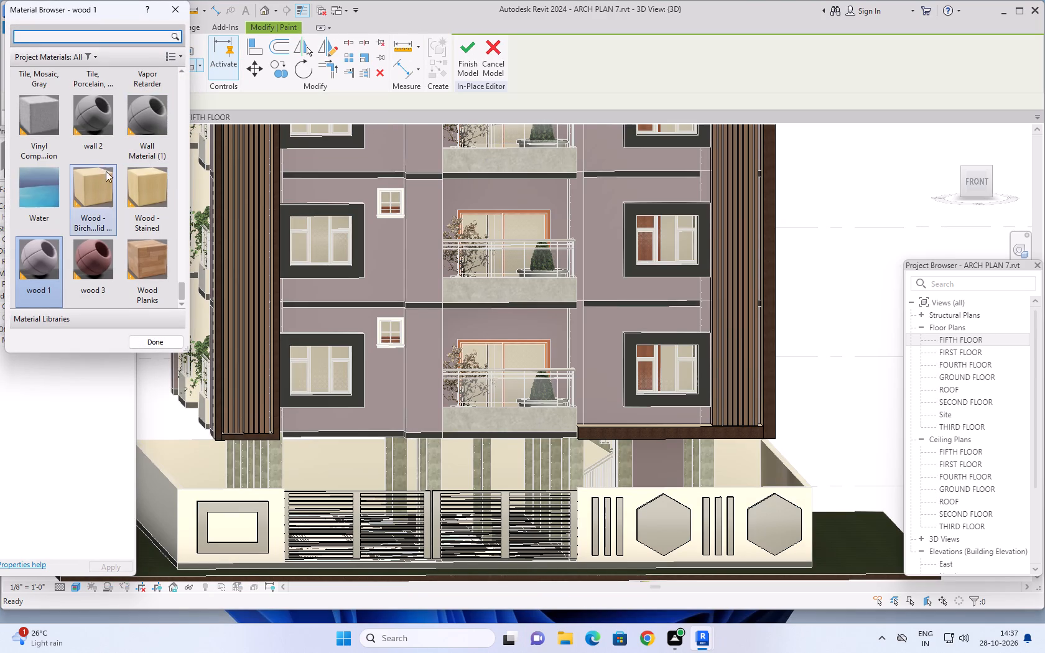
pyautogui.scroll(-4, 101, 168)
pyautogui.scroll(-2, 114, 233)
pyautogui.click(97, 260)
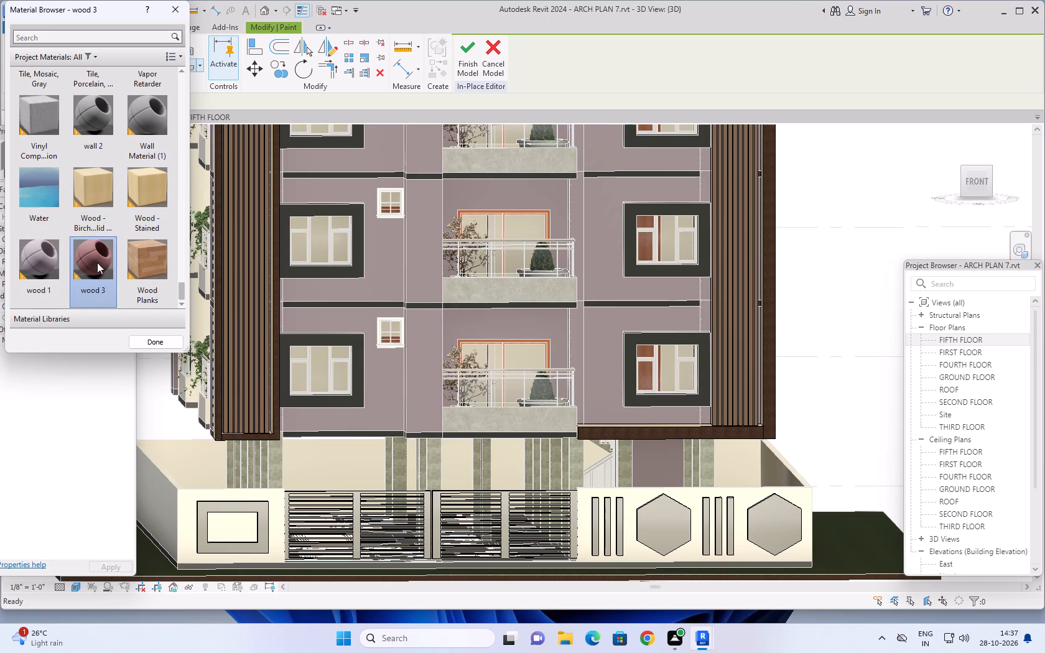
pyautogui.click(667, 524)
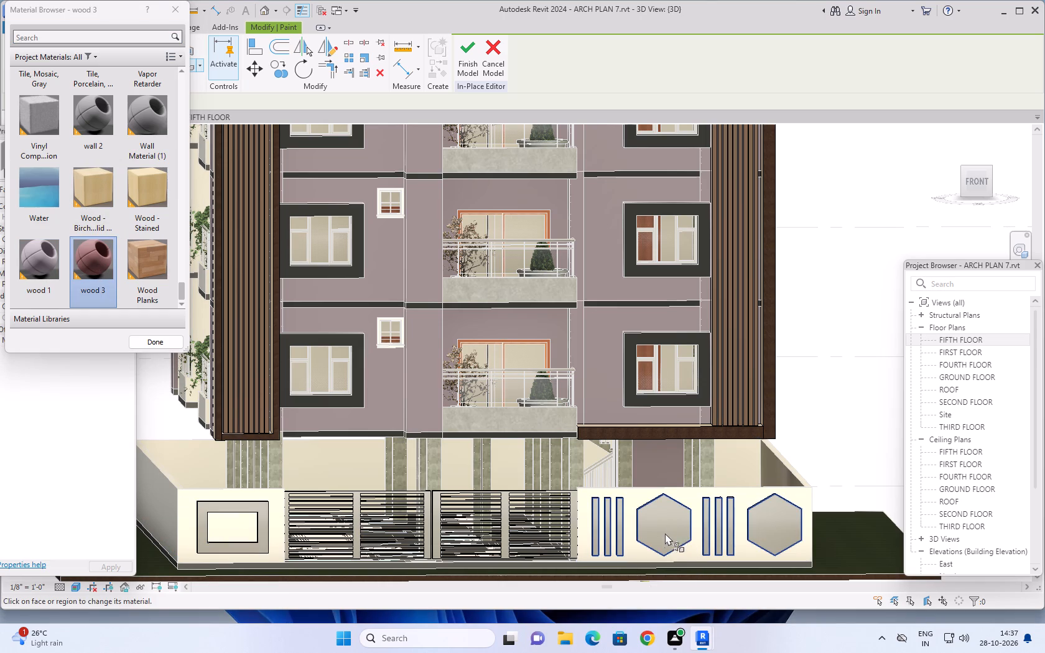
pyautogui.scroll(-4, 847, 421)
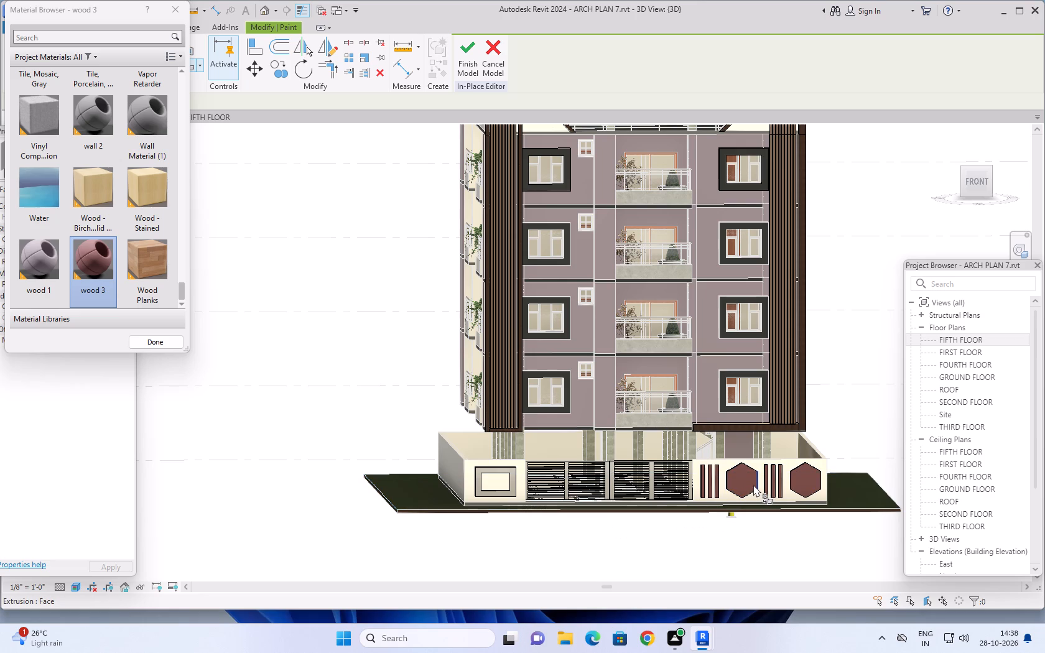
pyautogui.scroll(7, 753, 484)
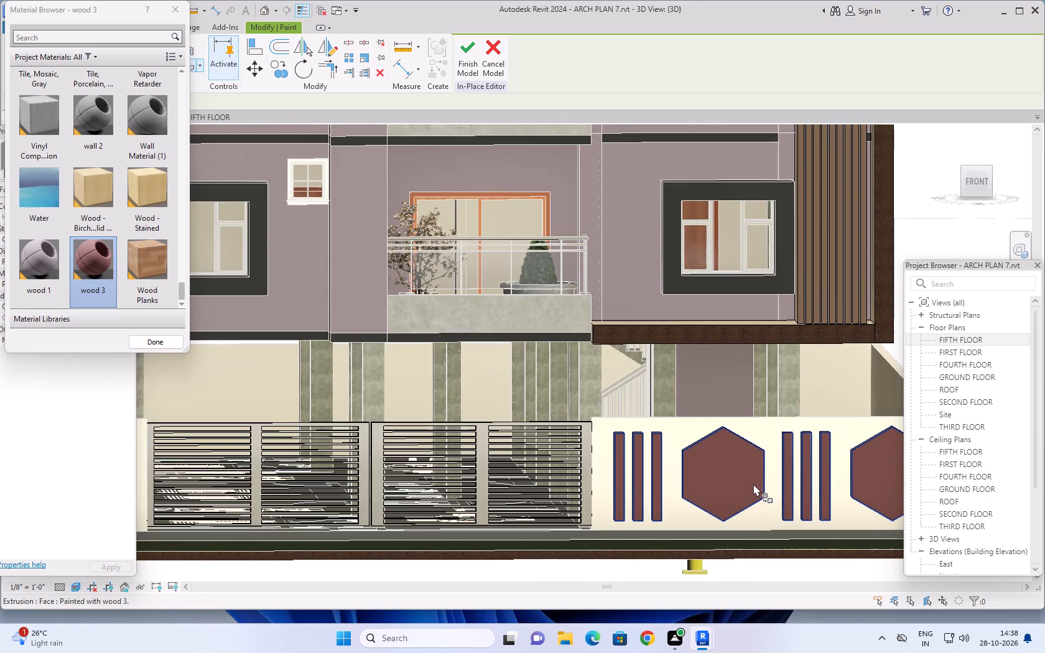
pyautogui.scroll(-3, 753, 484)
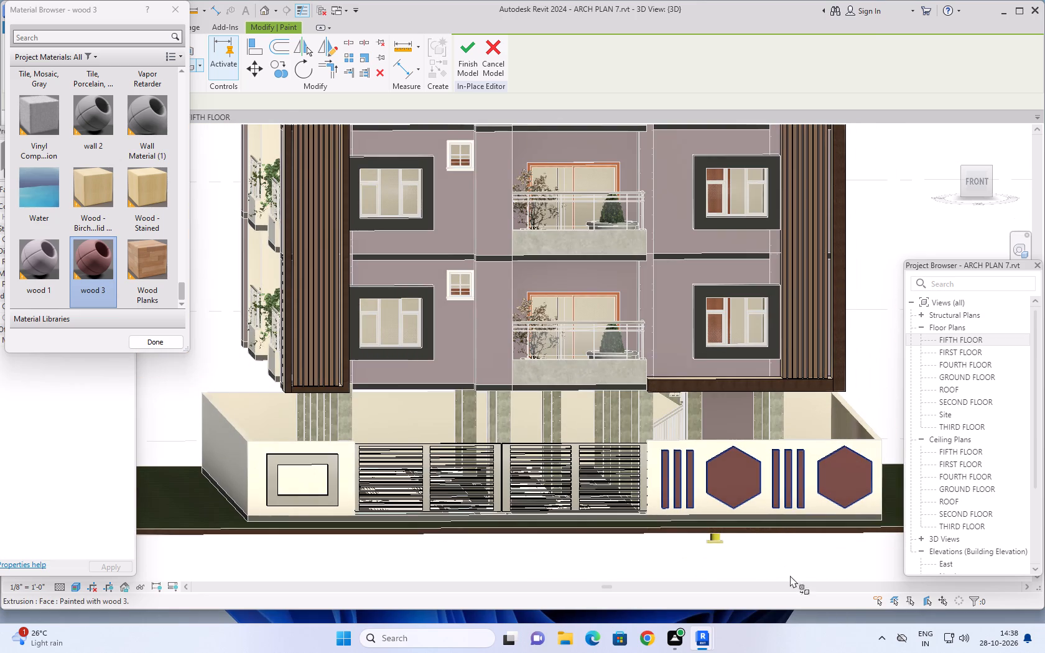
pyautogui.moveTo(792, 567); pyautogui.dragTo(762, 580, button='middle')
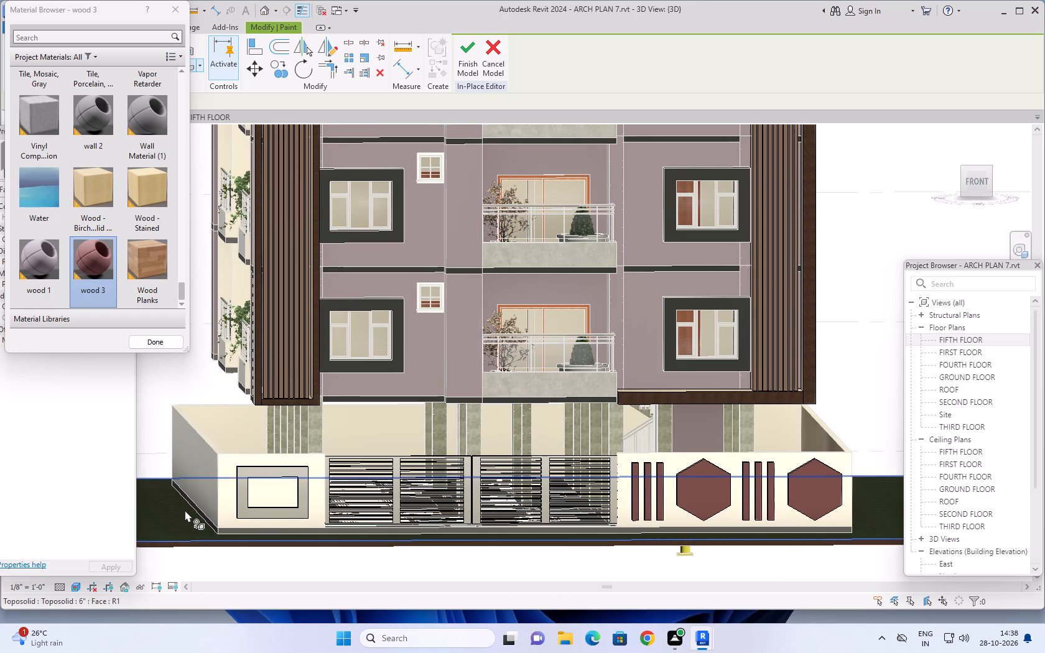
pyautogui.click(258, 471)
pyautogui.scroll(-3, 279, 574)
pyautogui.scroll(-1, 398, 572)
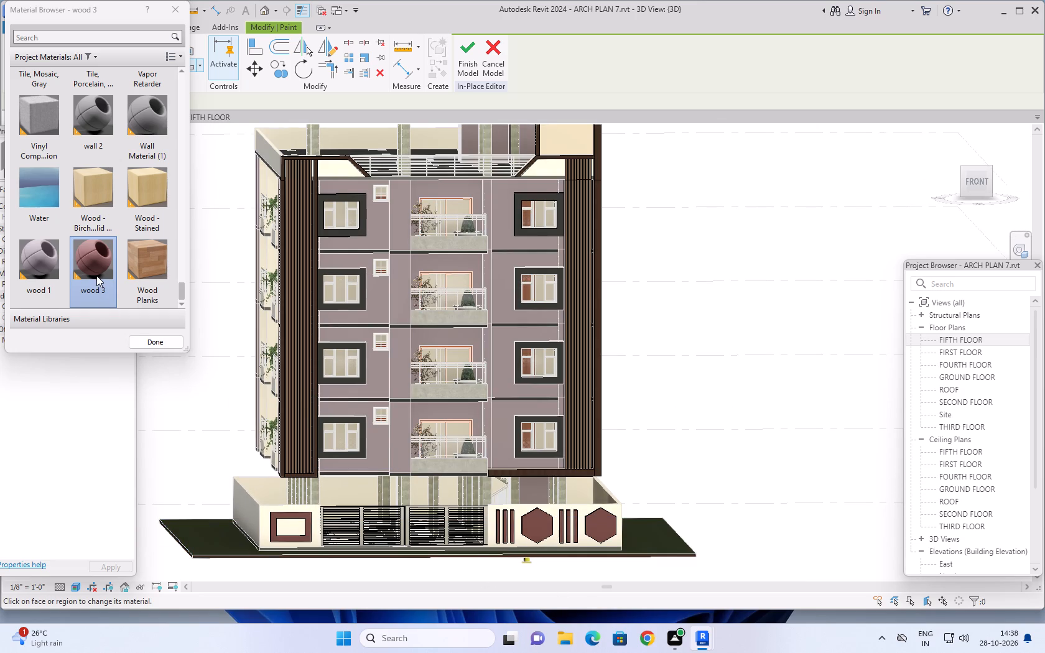
# Paint the front compound wall's hexagons, vertical strips and rectangular frame with the wall 2 material.
pyautogui.scroll(-2, 109, 249)
pyautogui.click(91, 116)
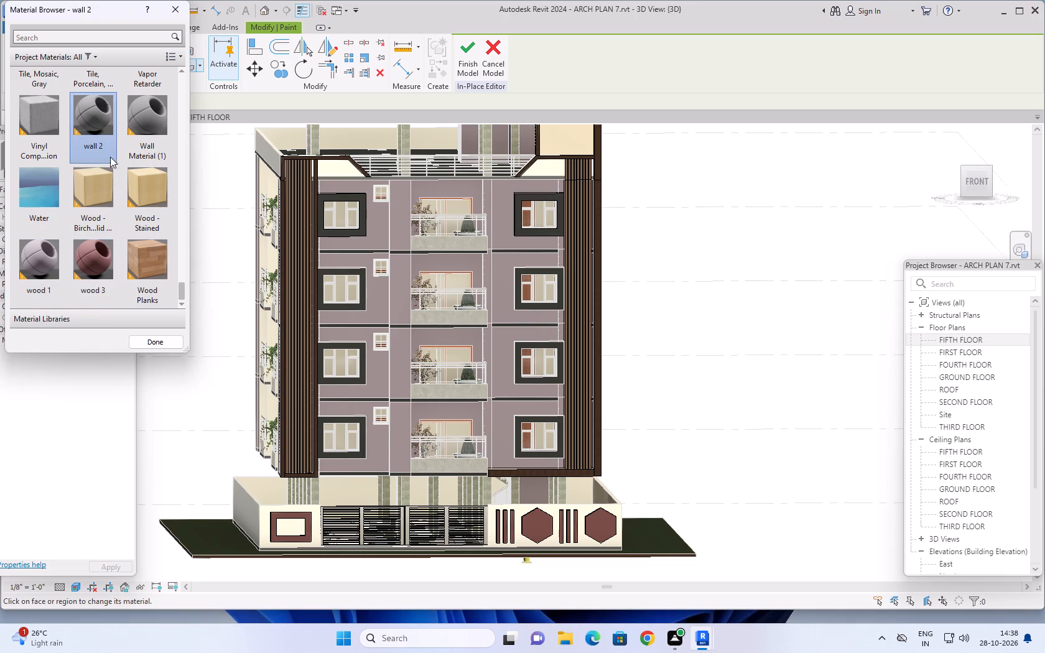
pyautogui.click(537, 523)
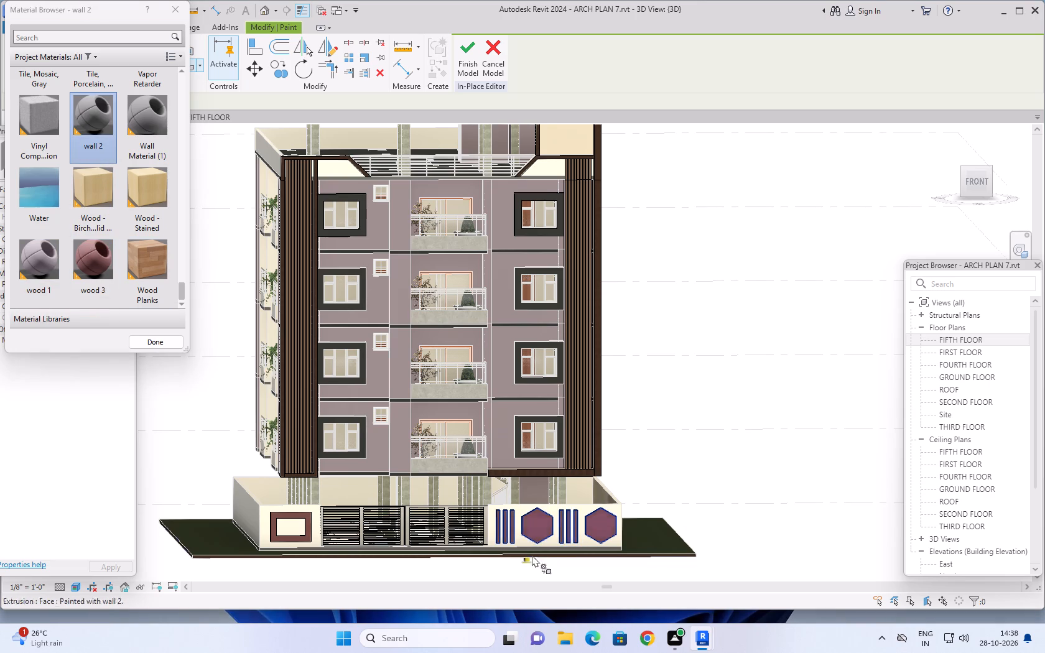
pyautogui.scroll(2, 525, 569)
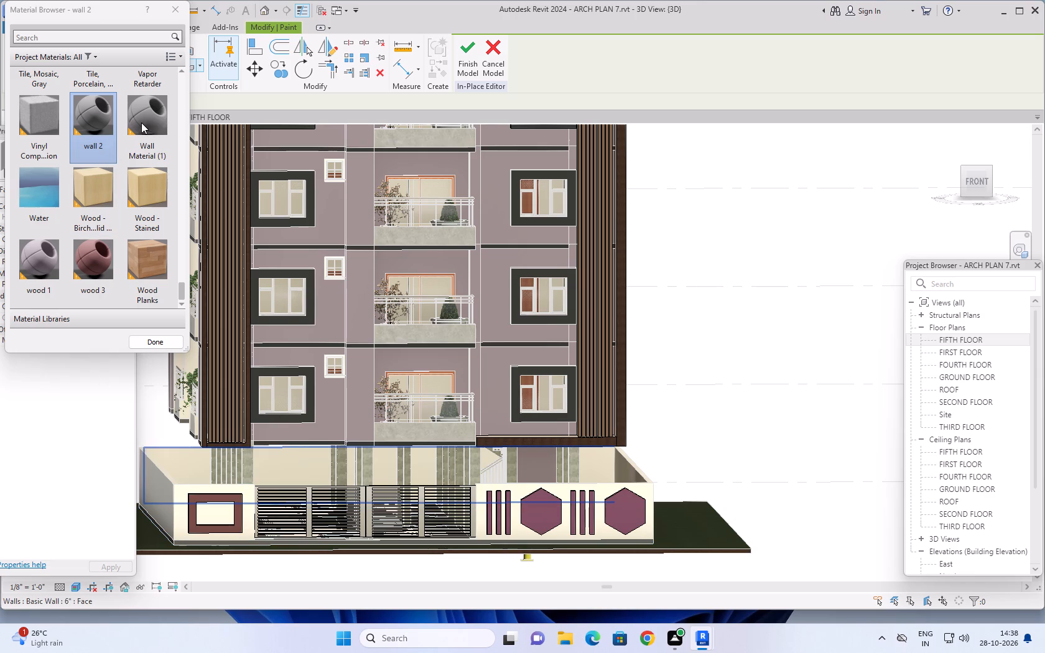
pyautogui.scroll(3, 185, 476)
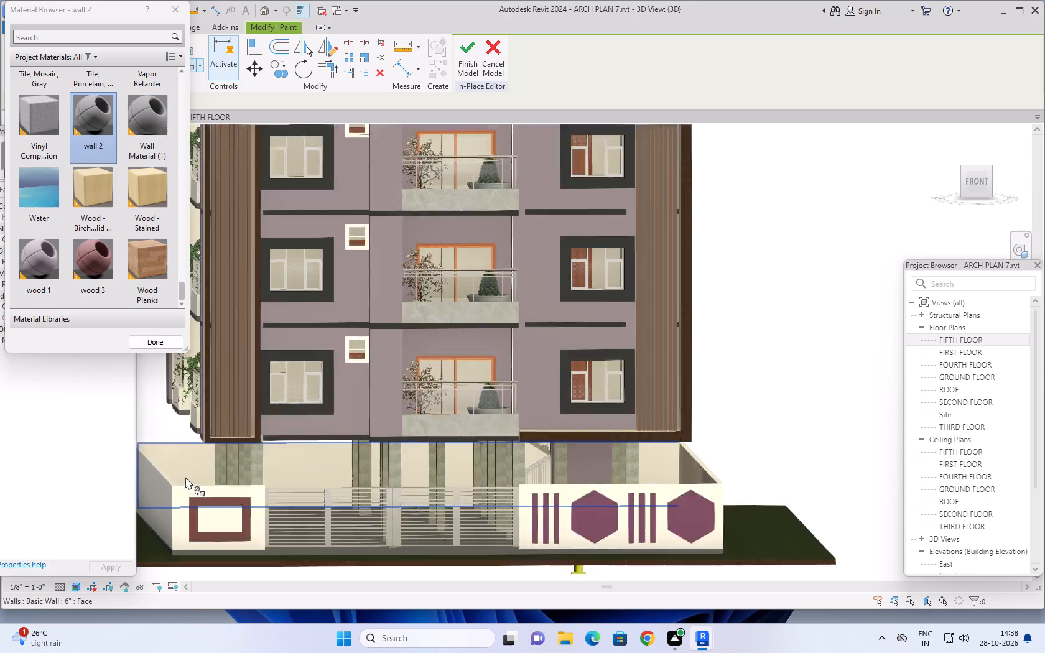
pyautogui.click(206, 510)
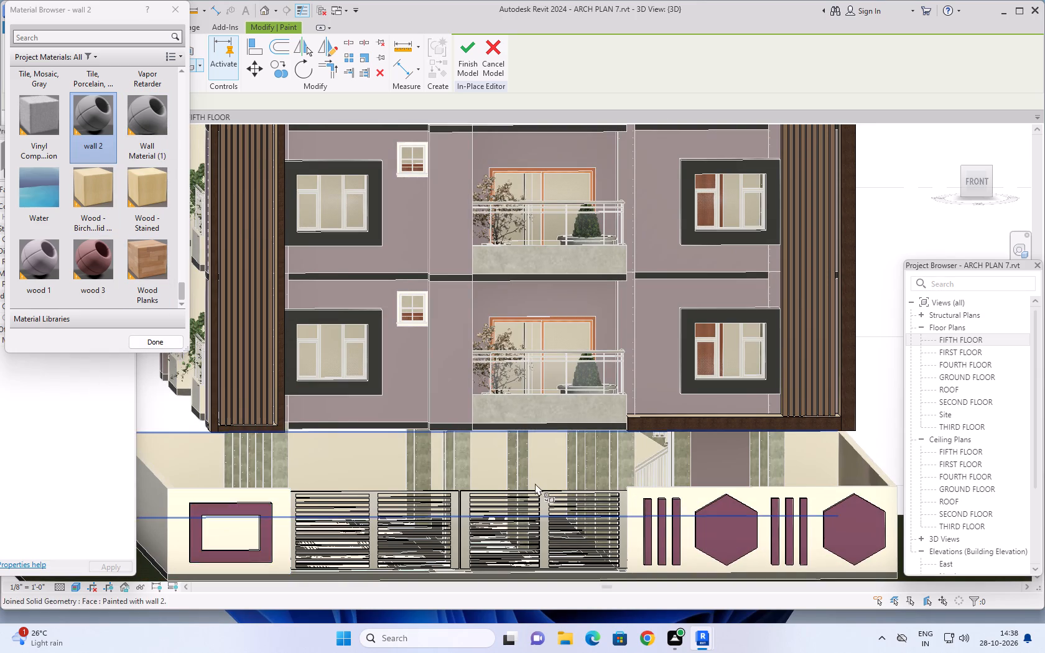
pyautogui.scroll(-5, 535, 484)
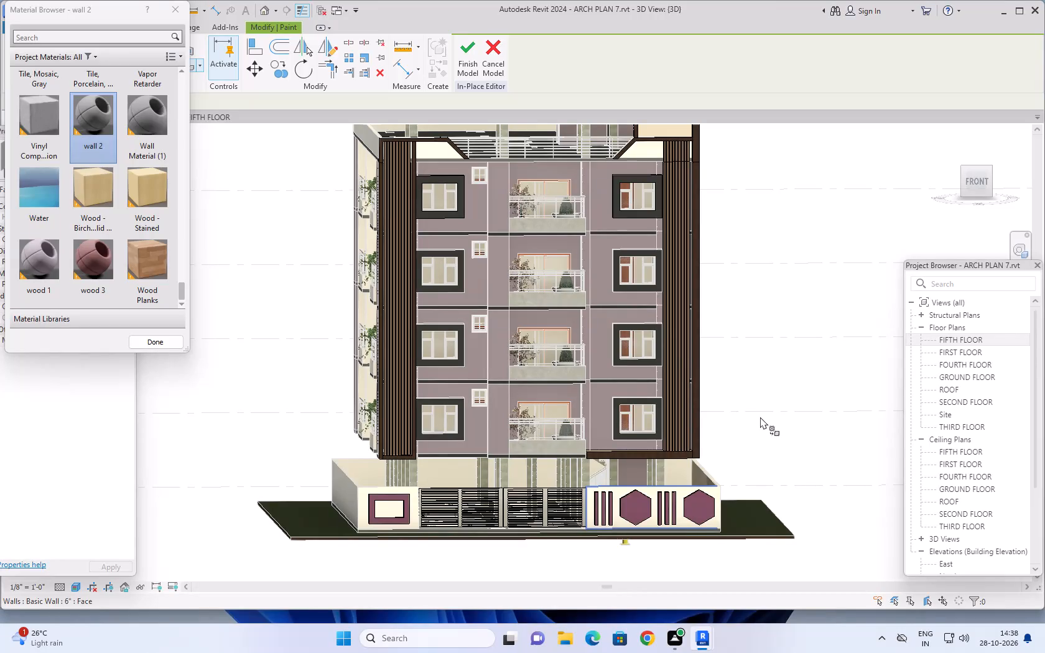
pyautogui.press('Escape')
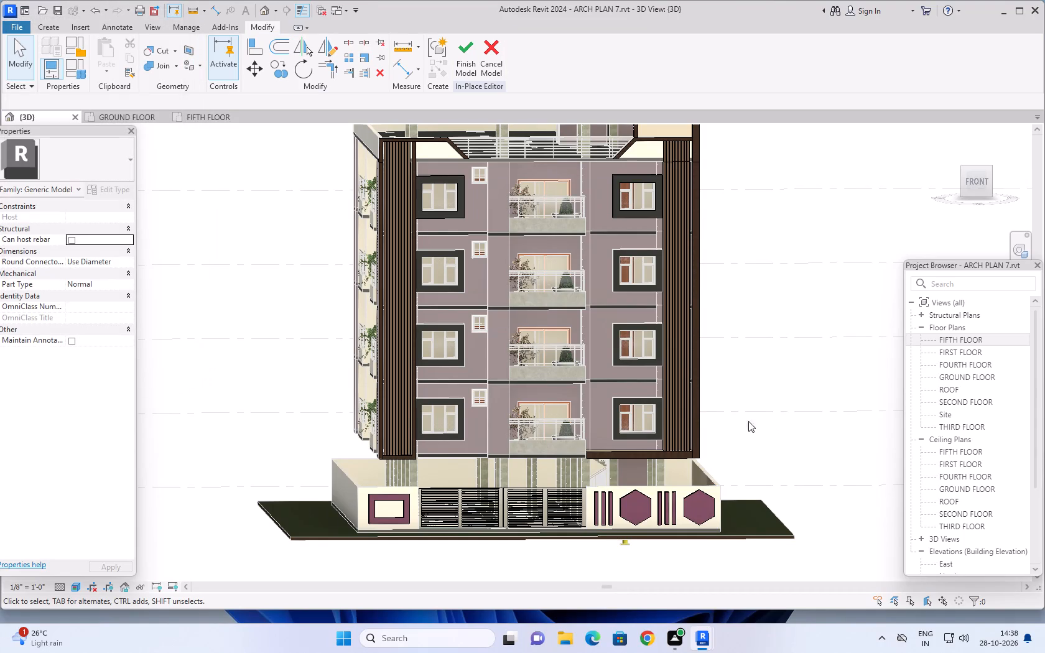
# Examine the painted compound wall decorations against the whole front facade, up to the roof canopy.
pyautogui.moveTo(755, 335); pyautogui.dragTo(744, 373, button='middle')
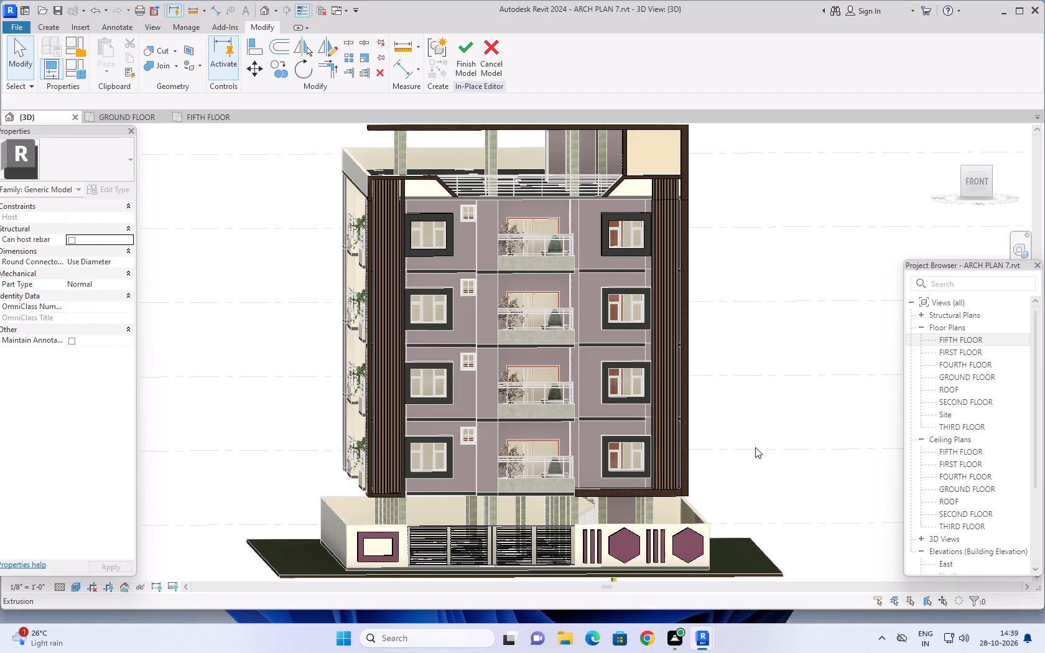
pyautogui.moveTo(756, 457); pyautogui.dragTo(753, 414, button='middle')
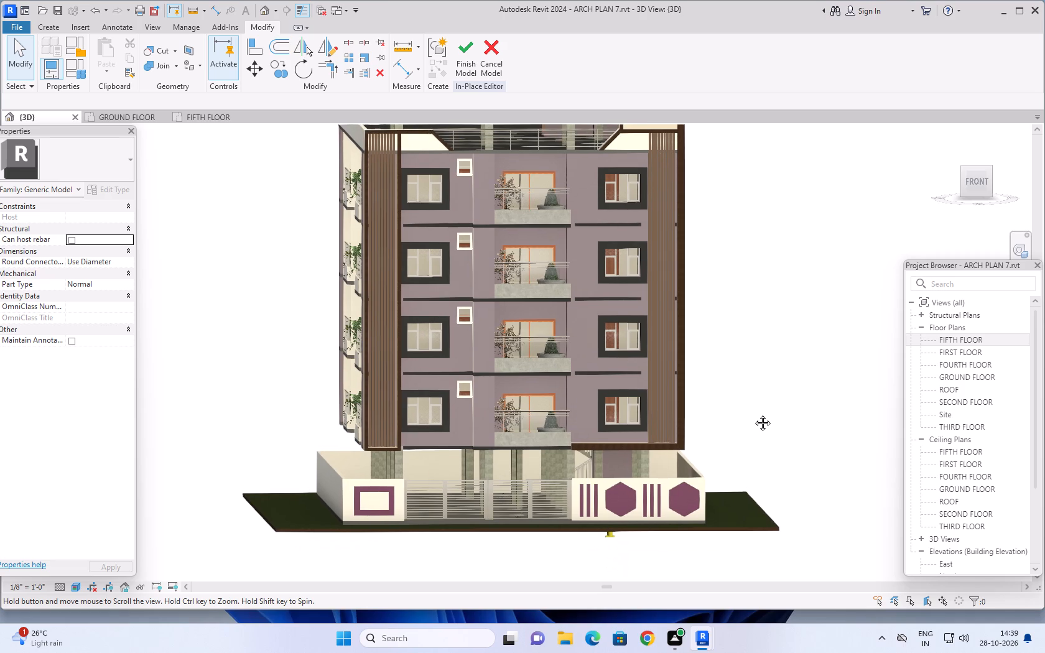
pyautogui.moveTo(753, 414); pyautogui.dragTo(756, 418, button='middle')
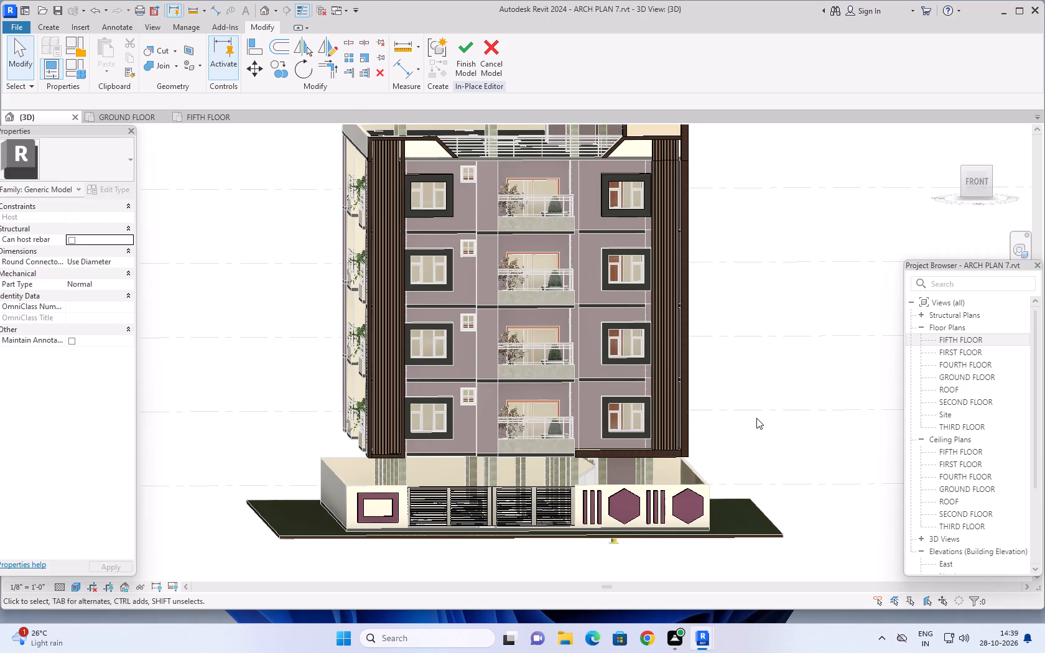
pyautogui.scroll(4, 756, 418)
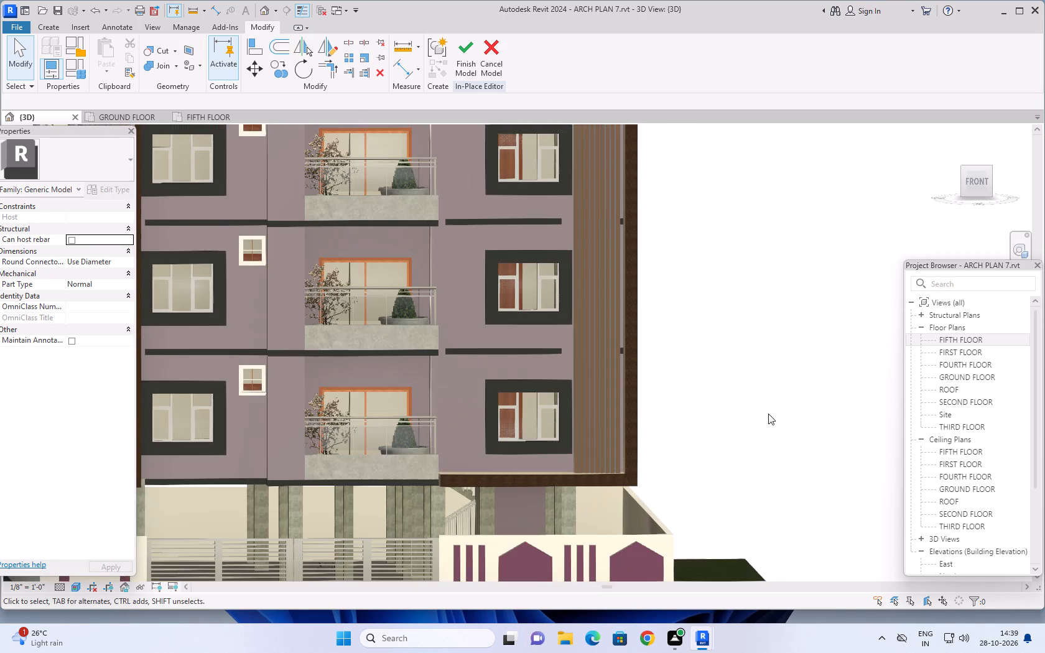
pyautogui.moveTo(771, 412); pyautogui.dragTo(838, 395, button='middle')
pyautogui.scroll(-2, 813, 401)
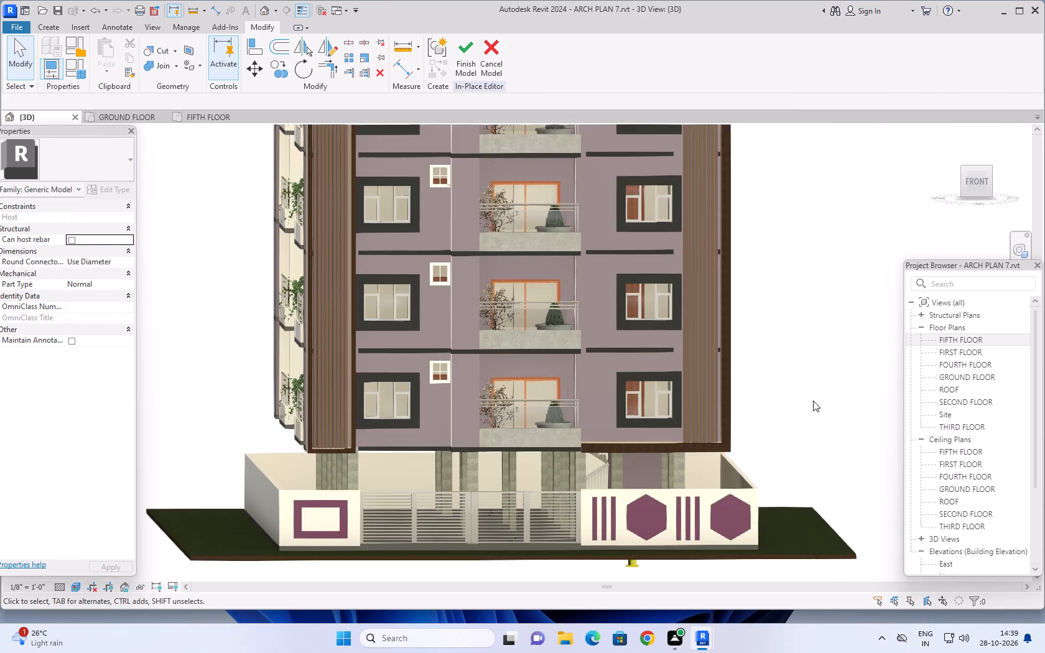
pyautogui.scroll(-1, 813, 401)
pyautogui.moveTo(812, 314); pyautogui.dragTo(829, 425, button='middle')
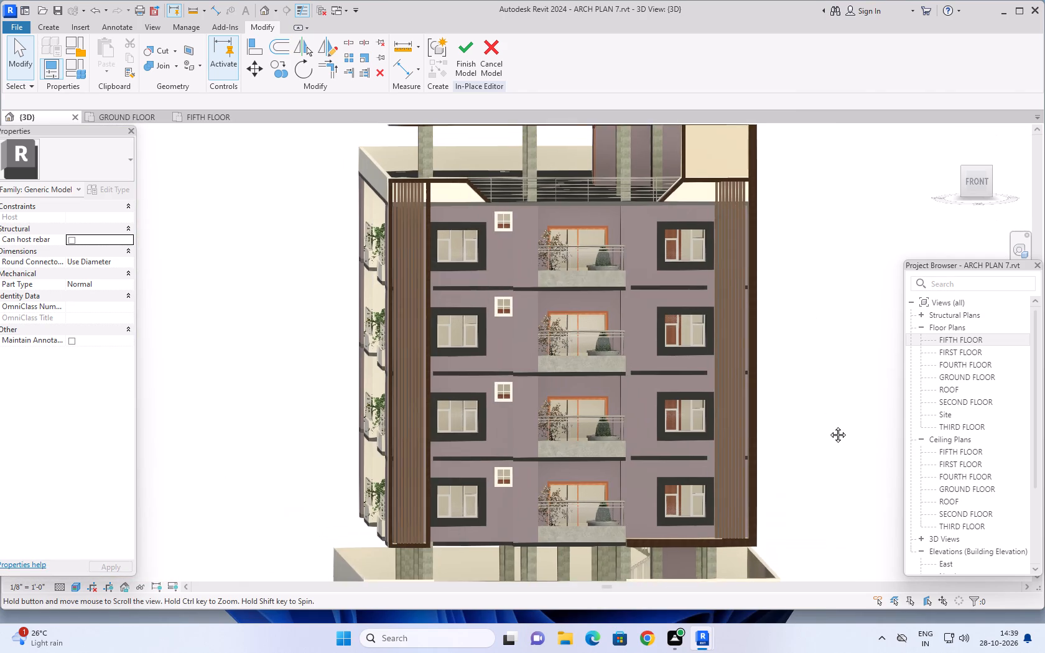
pyautogui.moveTo(829, 425); pyautogui.dragTo(835, 451, button='middle')
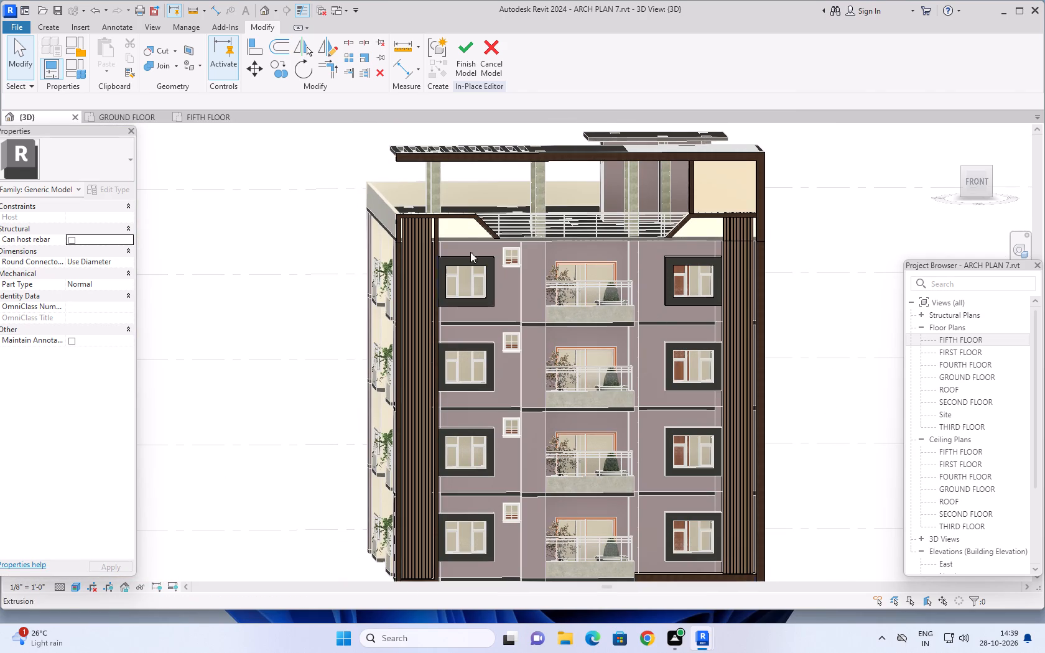
# Finish the in-place edit of the generic model with the compound wall decorations.
pyautogui.click(460, 54)
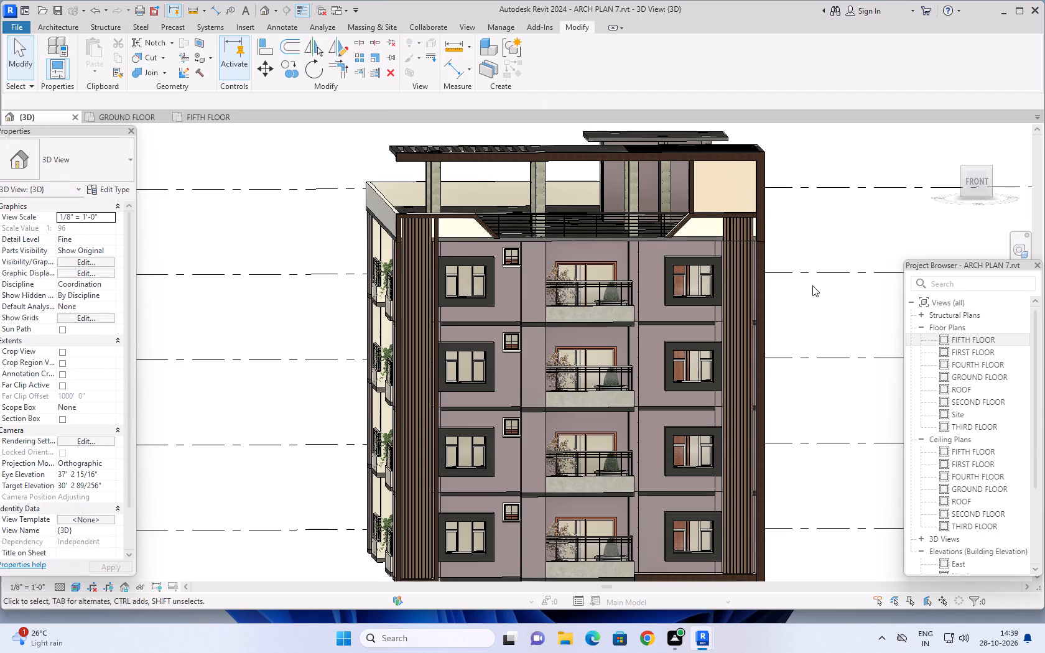
# Paint the front facade's uppermost wall face, around the large framed window and small window beside the balcony, with the charcoal grey material.
pyautogui.moveTo(820, 284); pyautogui.dragTo(806, 296, button='middle')
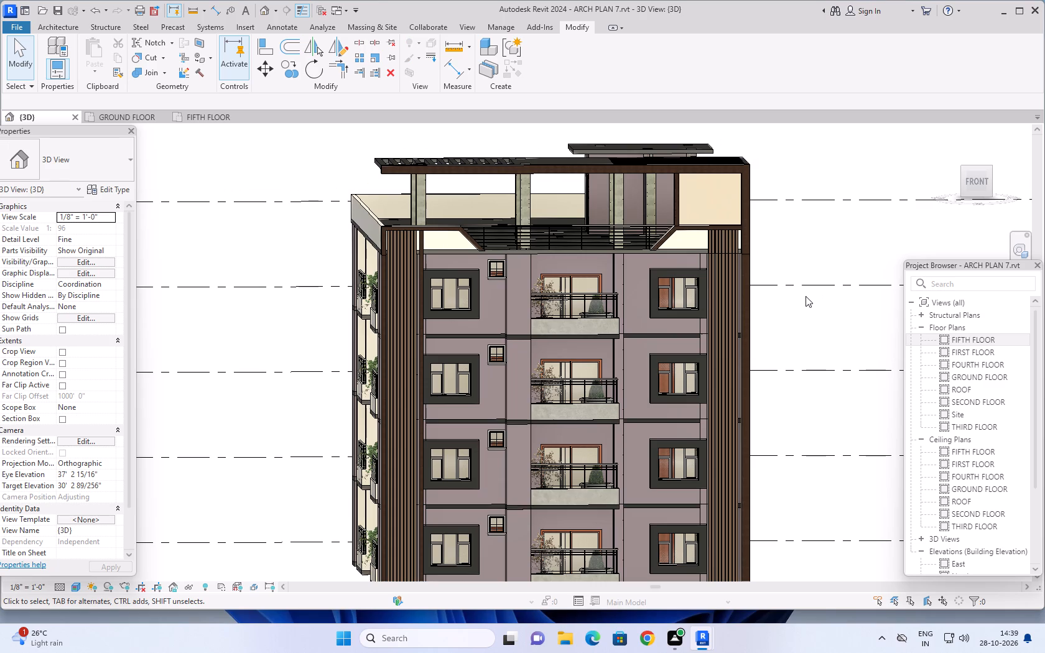
pyautogui.moveTo(821, 318); pyautogui.dragTo(809, 264, button='middle')
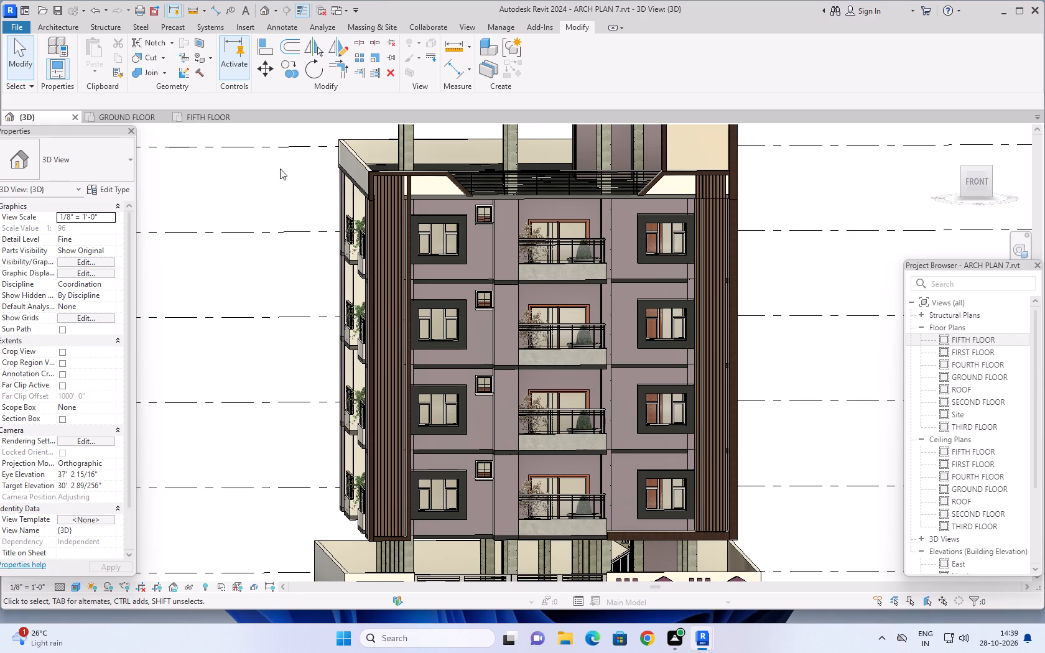
pyautogui.click(197, 54)
pyautogui.scroll(7, 116, 165)
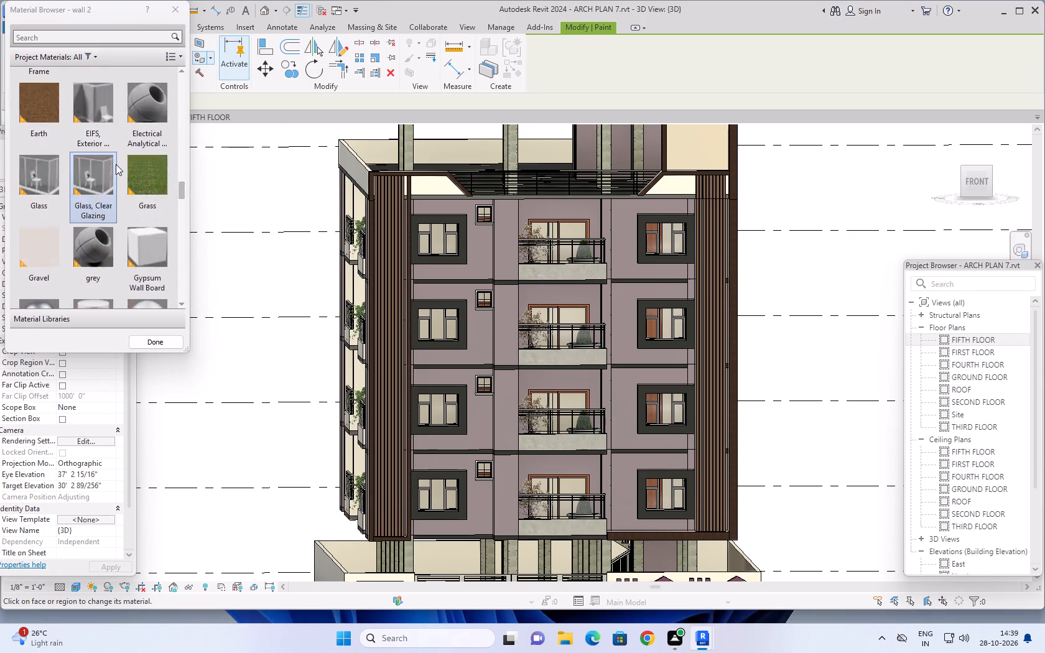
pyautogui.scroll(12, 116, 164)
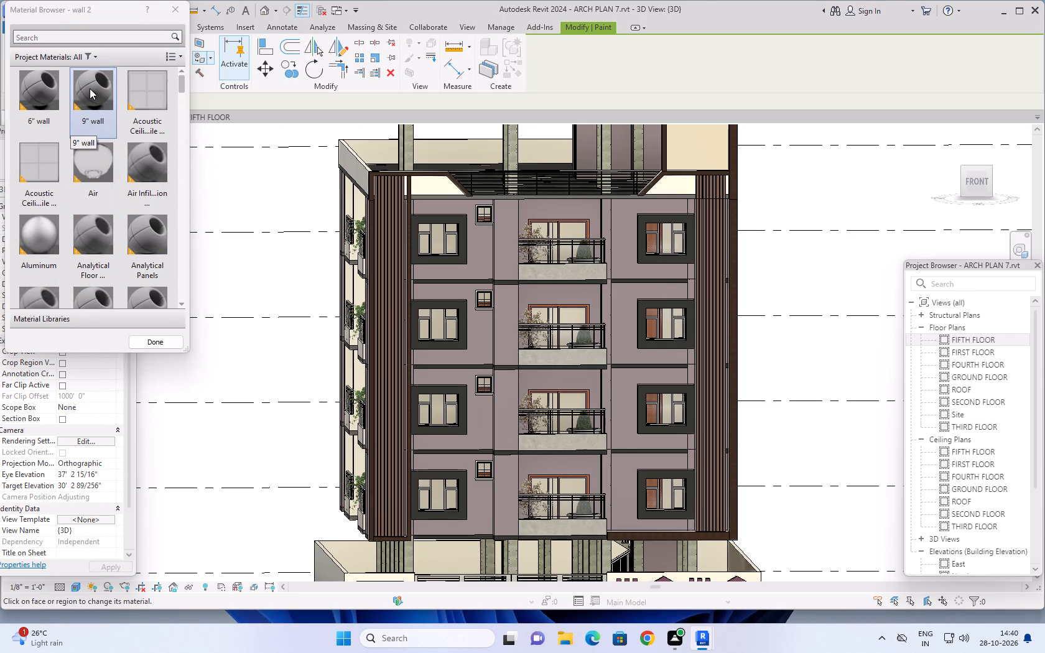
pyautogui.scroll(-3, 106, 167)
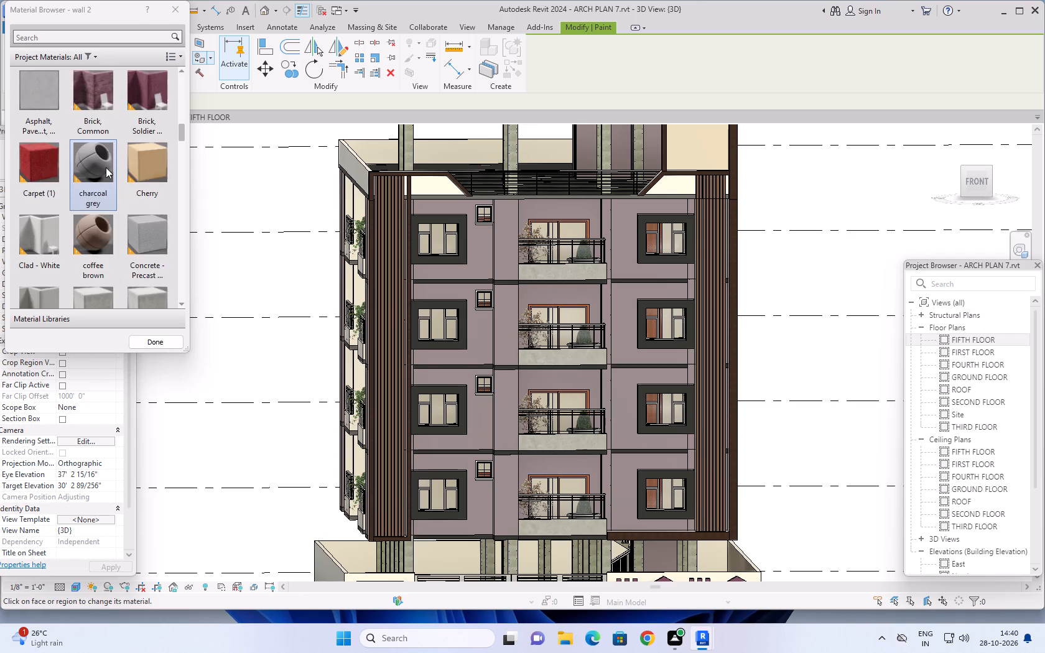
pyautogui.scroll(-4, 106, 167)
pyautogui.scroll(2, 106, 167)
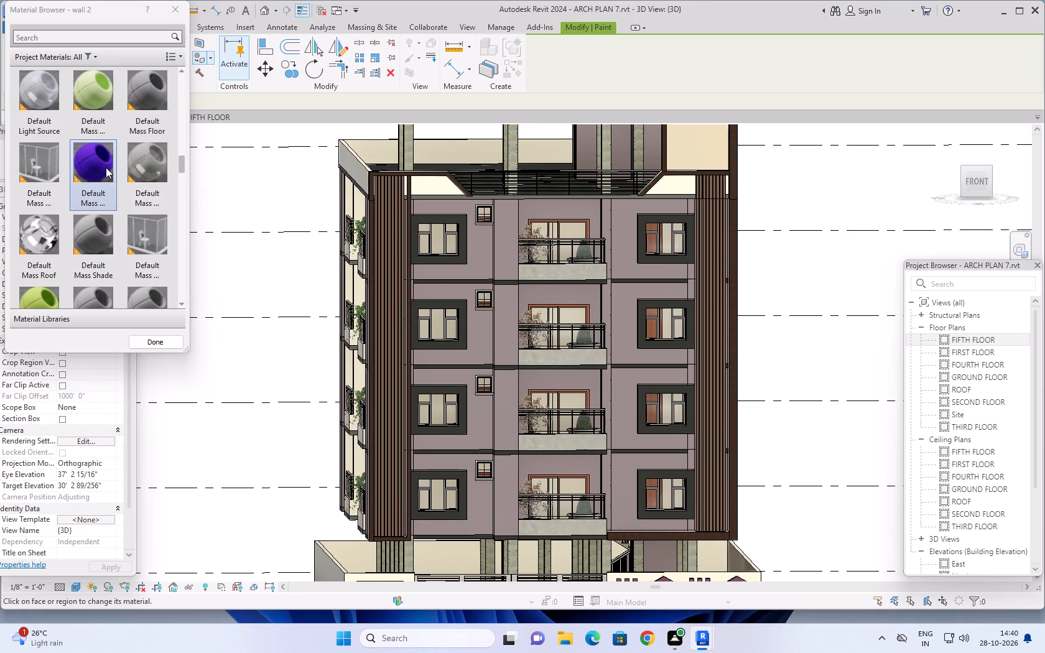
pyautogui.scroll(-1, 113, 165)
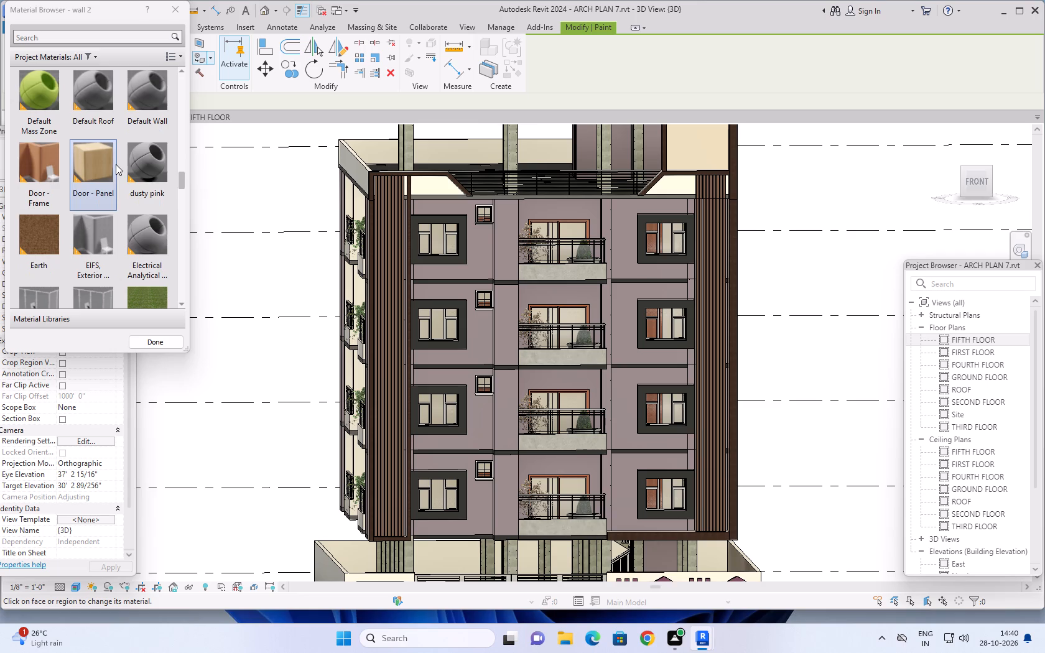
pyautogui.scroll(1, 119, 163)
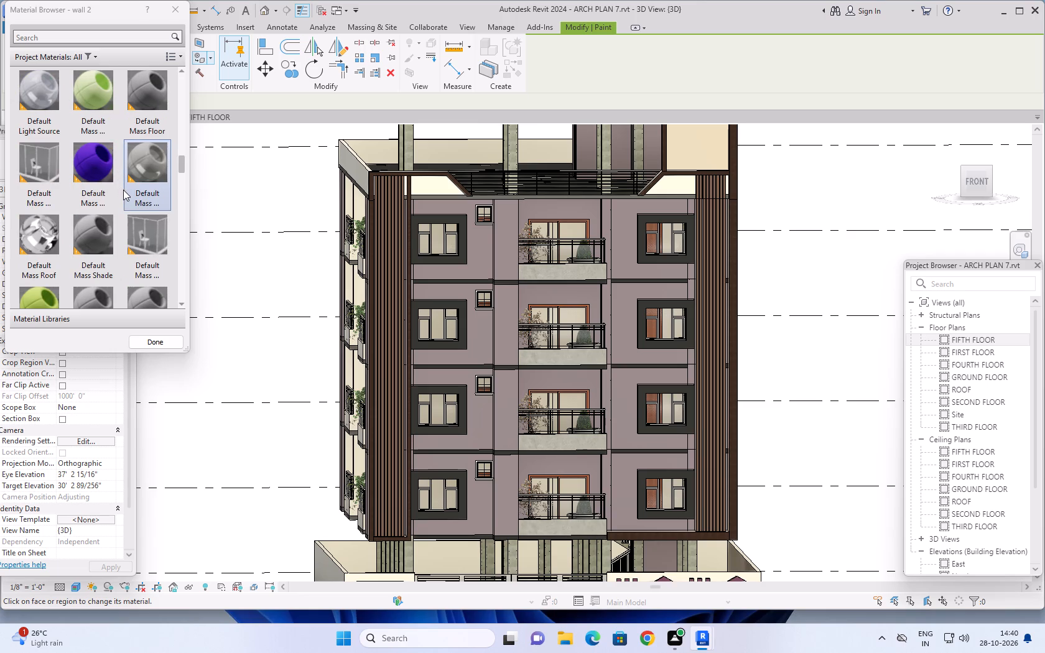
pyautogui.scroll(1, 124, 186)
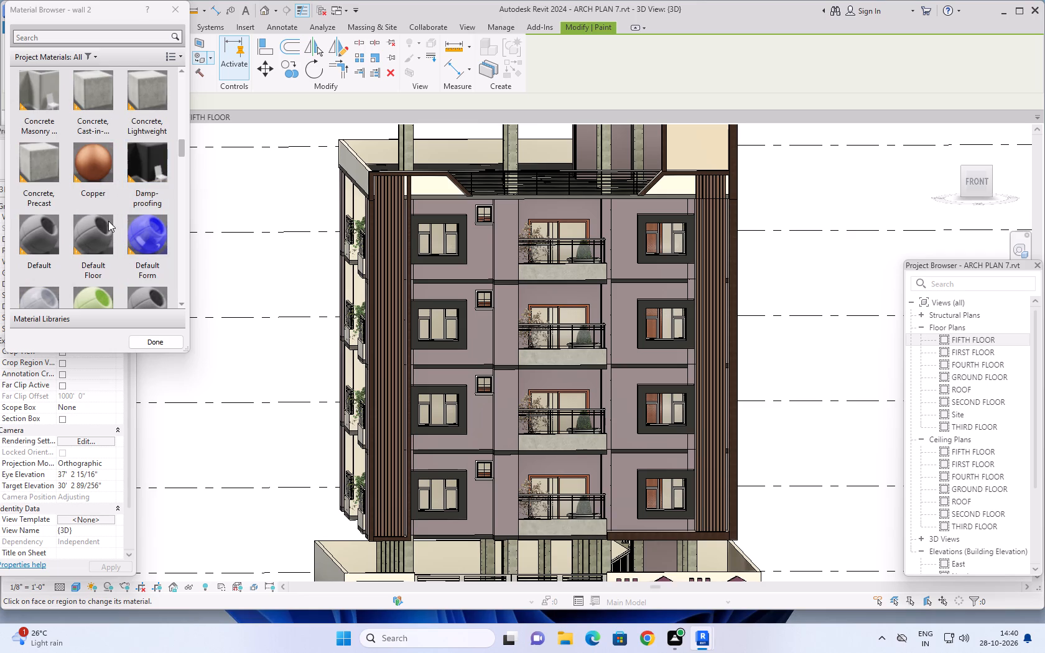
pyautogui.scroll(1, 133, 142)
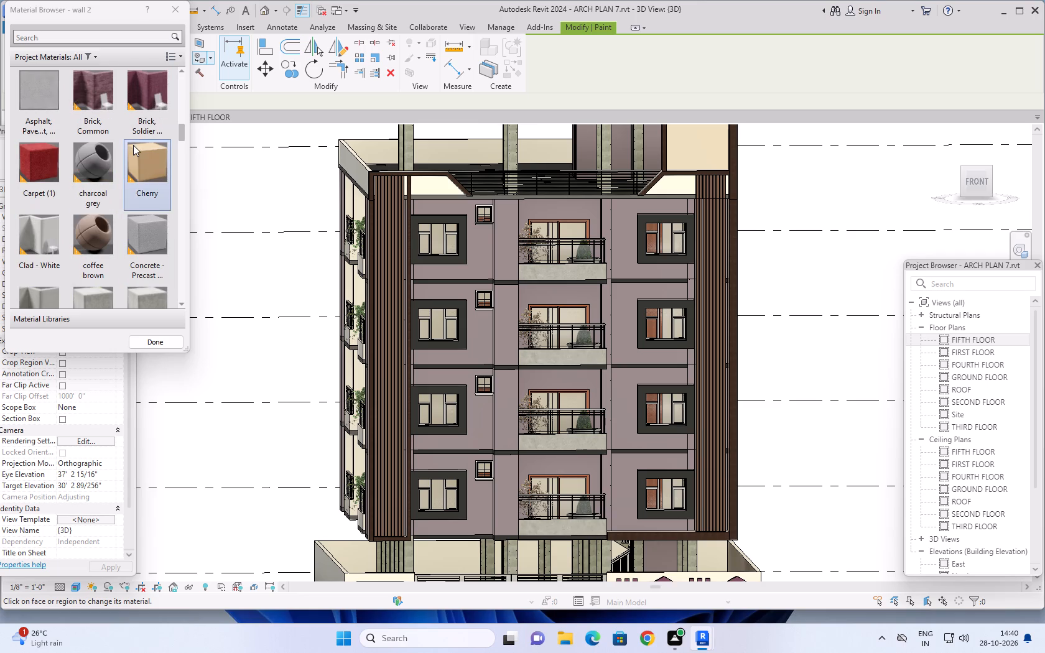
pyautogui.click(98, 168)
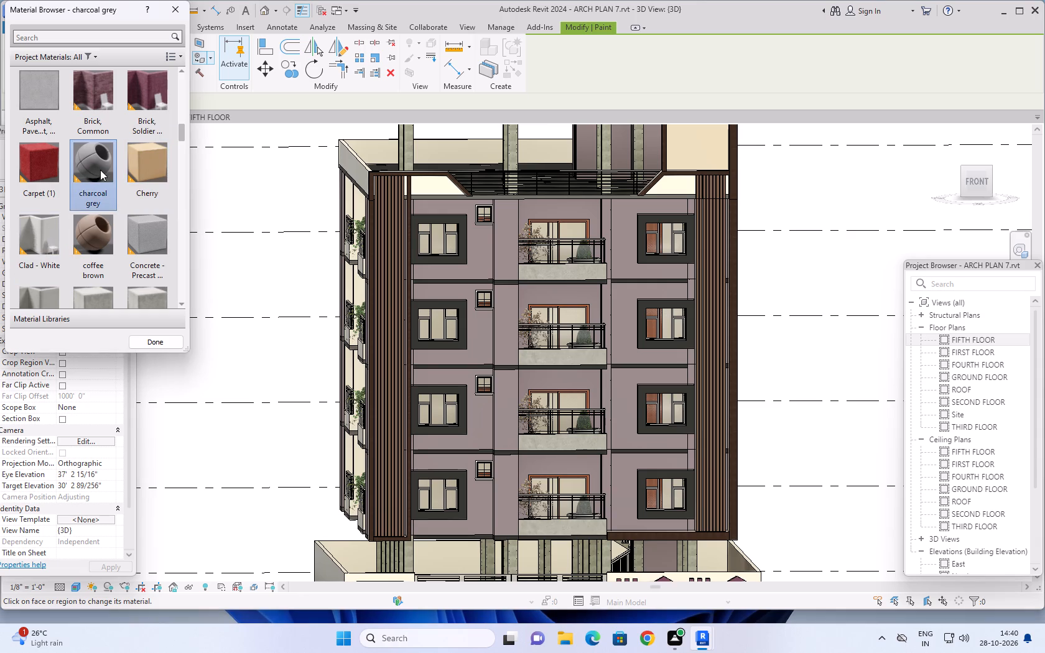
pyautogui.click(448, 256)
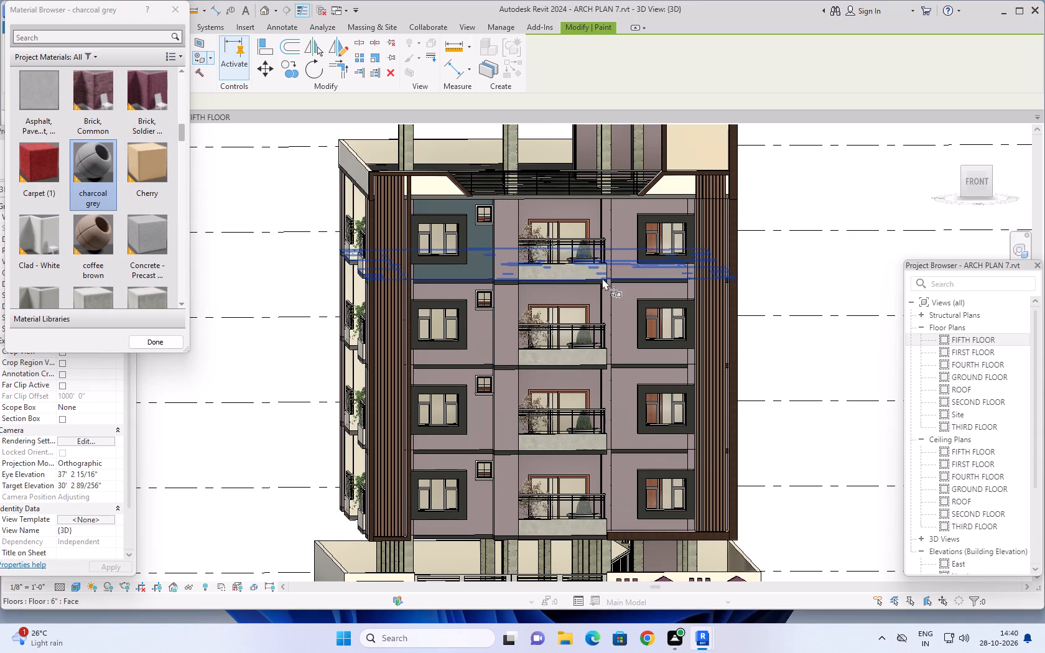
pyautogui.scroll(6, 471, 262)
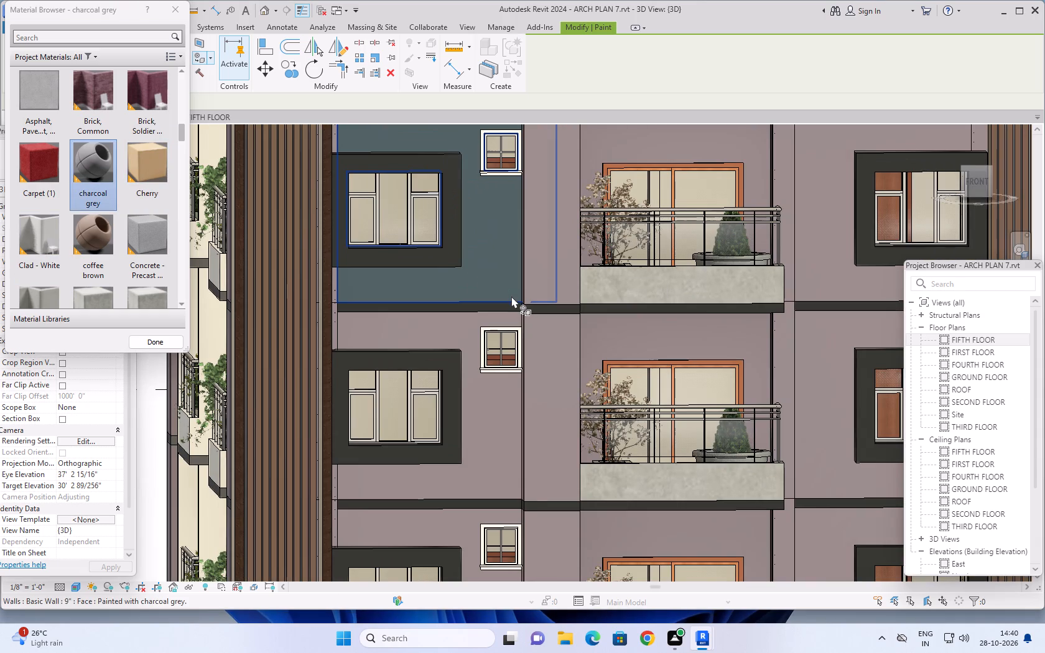
pyautogui.scroll(-4, 511, 296)
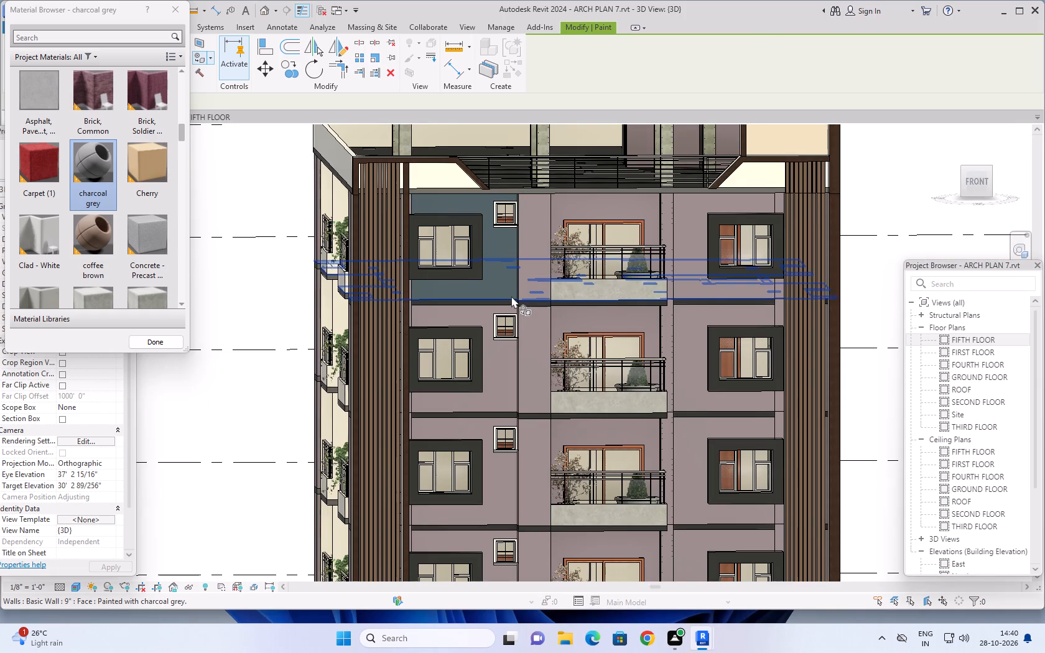
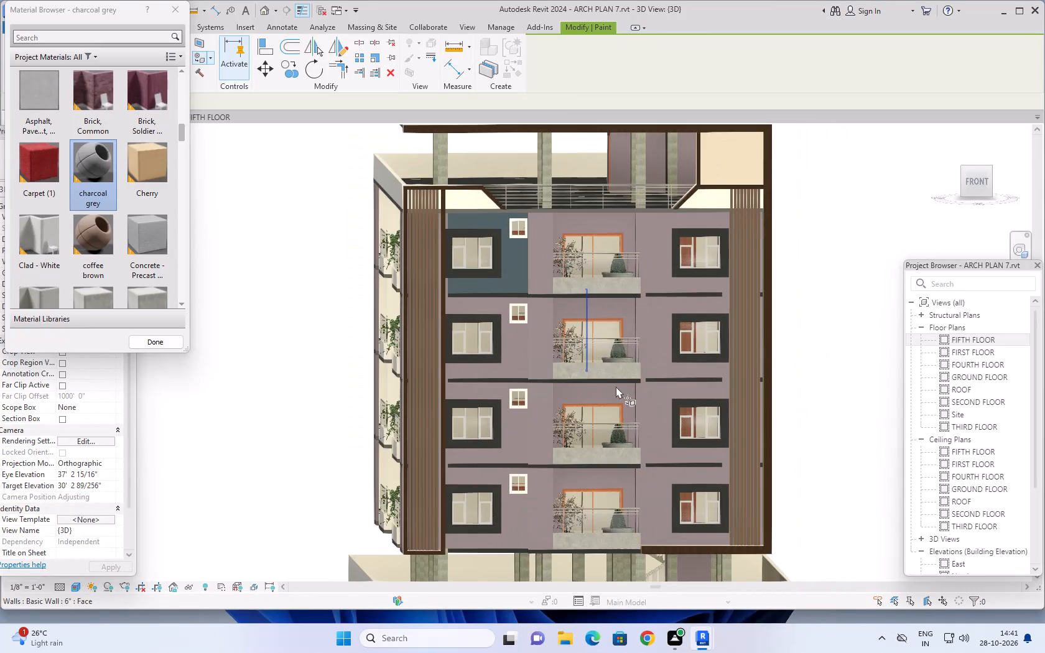
# End painting on the front facade and close the Material Browser.
pyautogui.scroll(-2, 618, 393)
pyautogui.scroll(-2, 633, 466)
pyautogui.scroll(2, 585, 545)
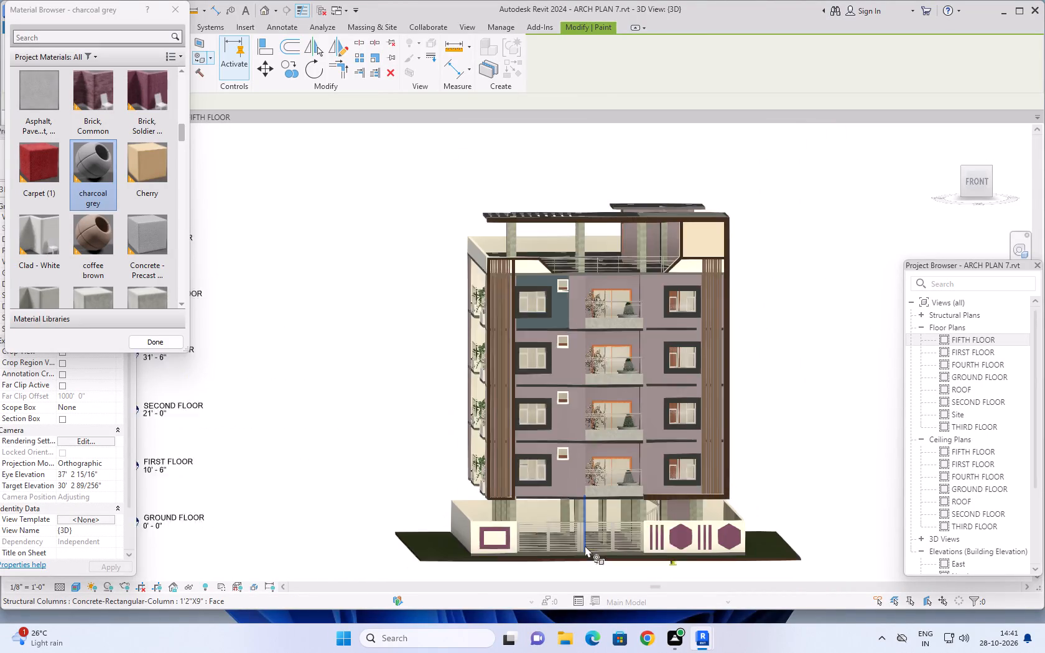
pyautogui.scroll(3, 585, 545)
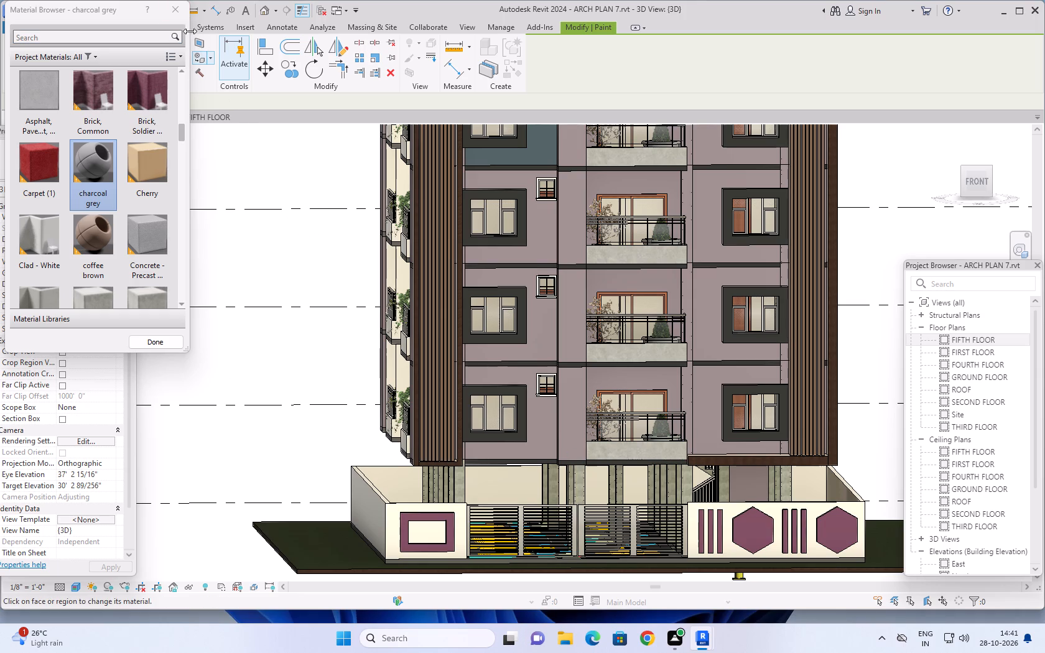
pyautogui.click(169, 2)
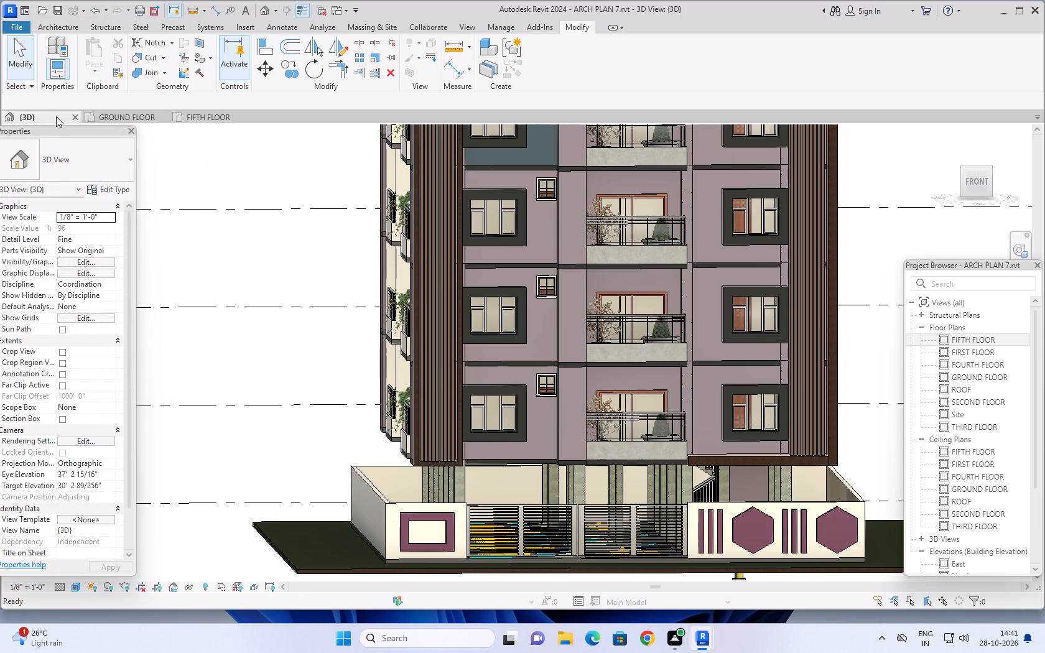
# Check the front side of the GROUND FLOOR plan and return to the 3D view.
pyautogui.click(132, 118)
pyautogui.scroll(6, 381, 412)
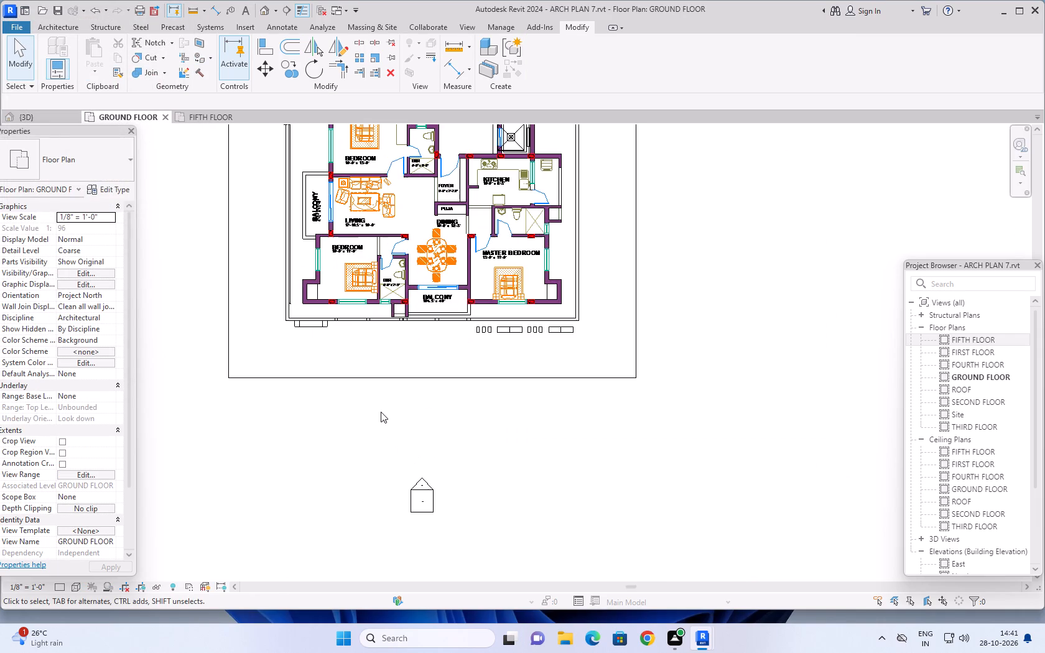
pyautogui.scroll(-3, 381, 412)
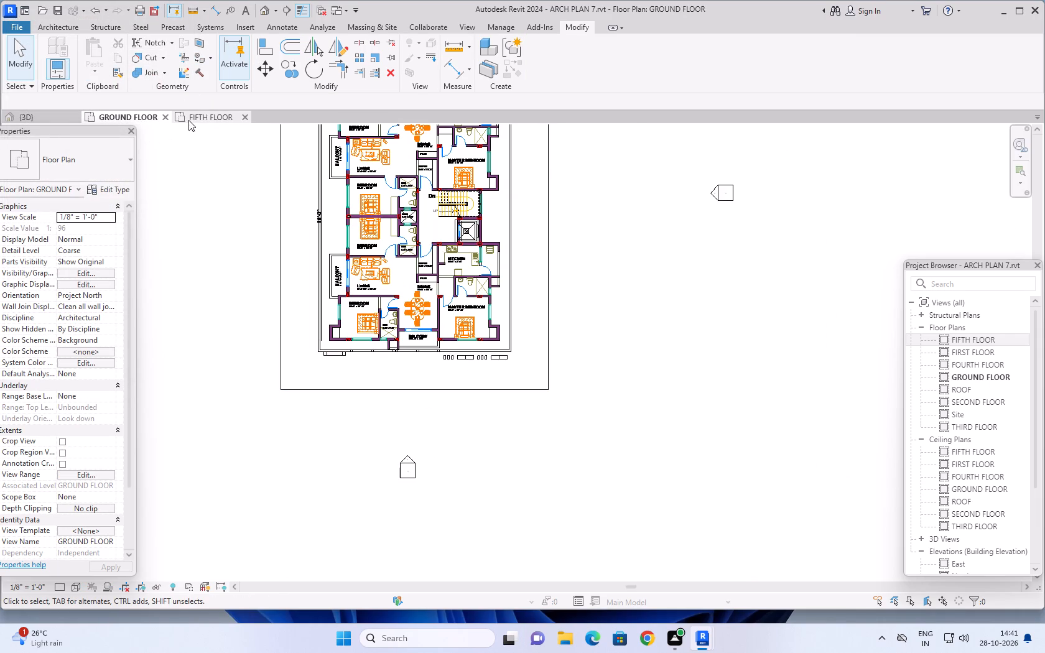
pyautogui.click(52, 119)
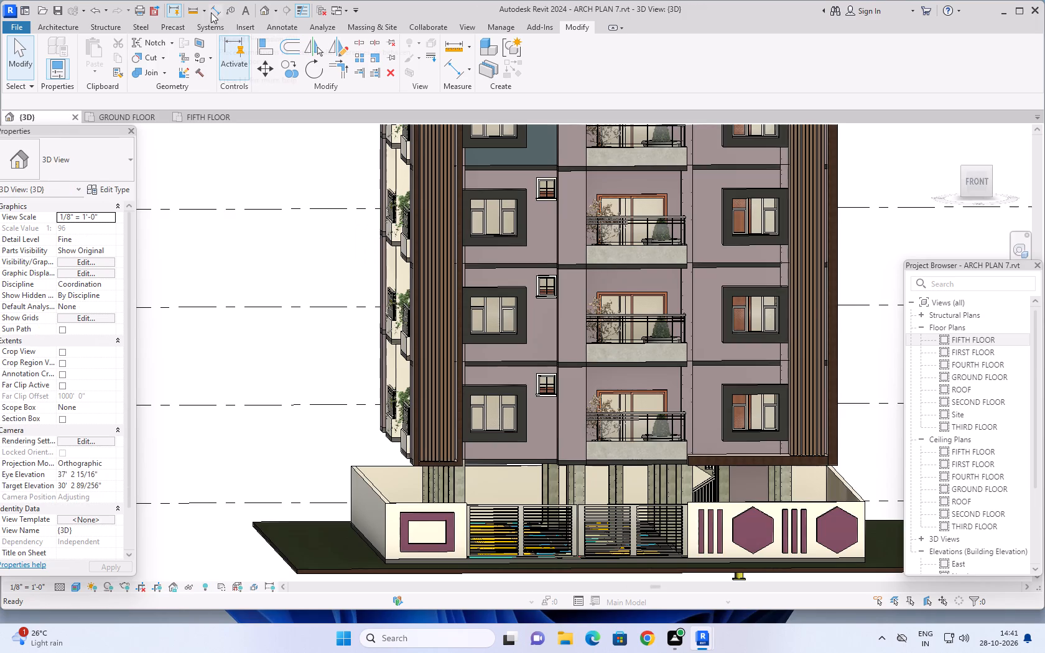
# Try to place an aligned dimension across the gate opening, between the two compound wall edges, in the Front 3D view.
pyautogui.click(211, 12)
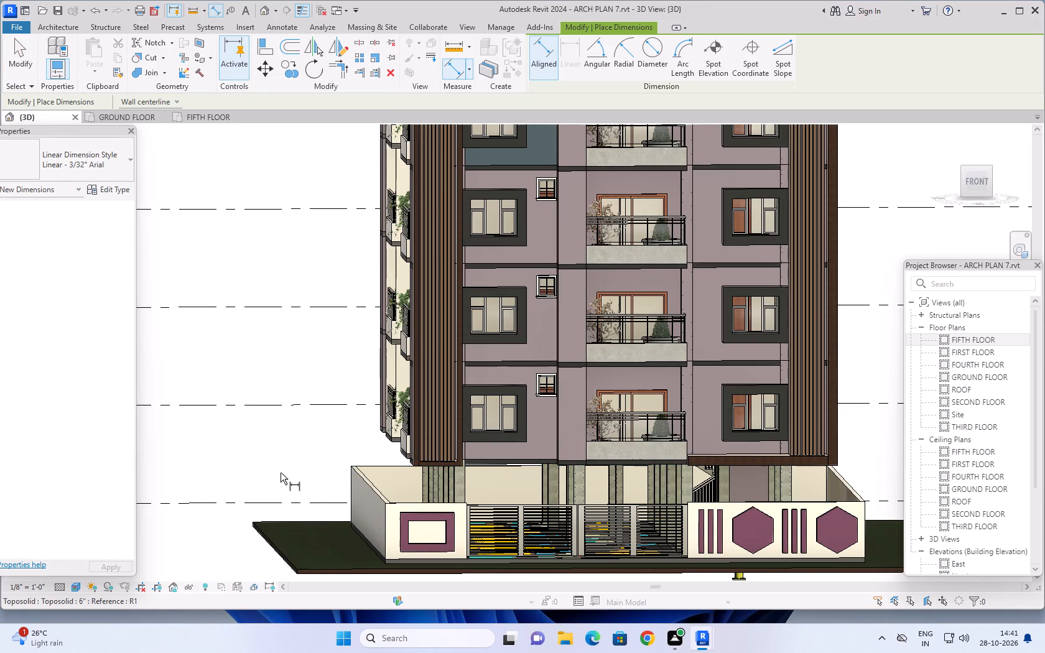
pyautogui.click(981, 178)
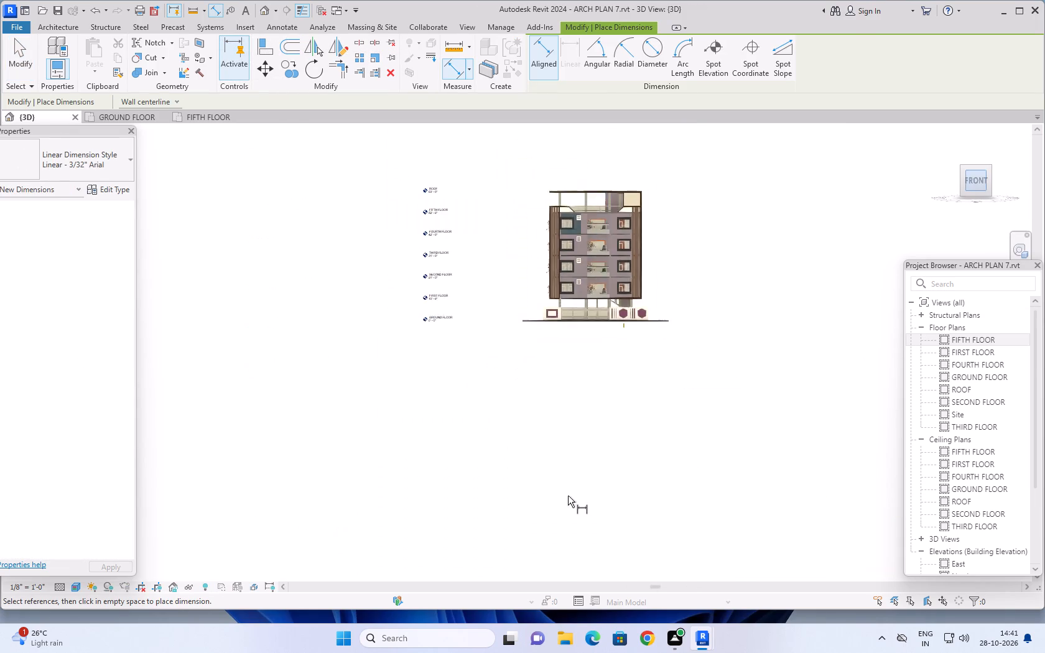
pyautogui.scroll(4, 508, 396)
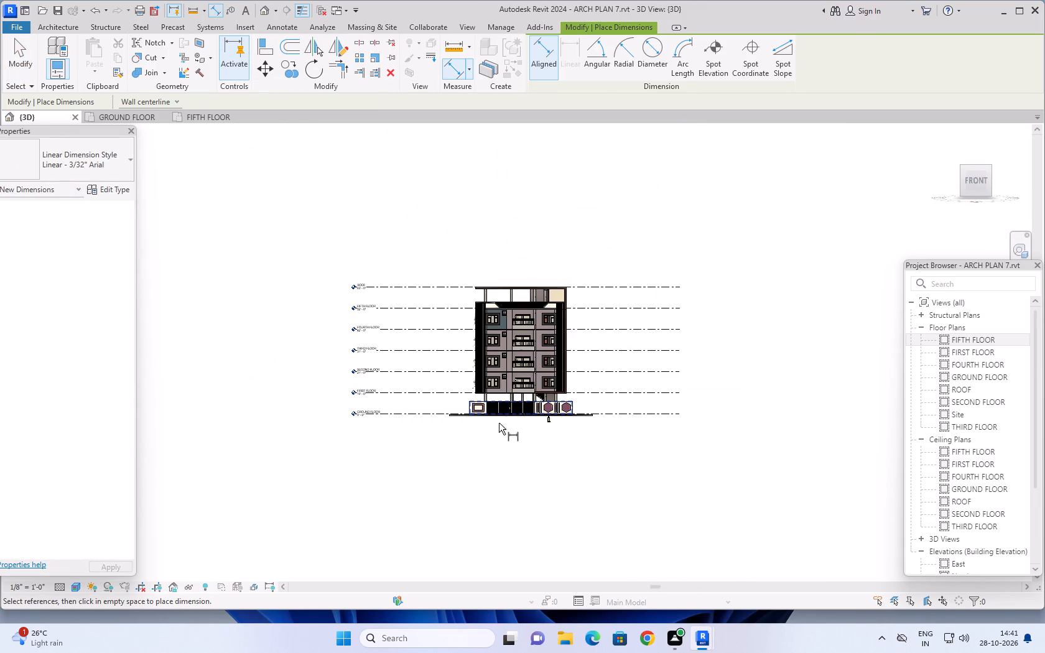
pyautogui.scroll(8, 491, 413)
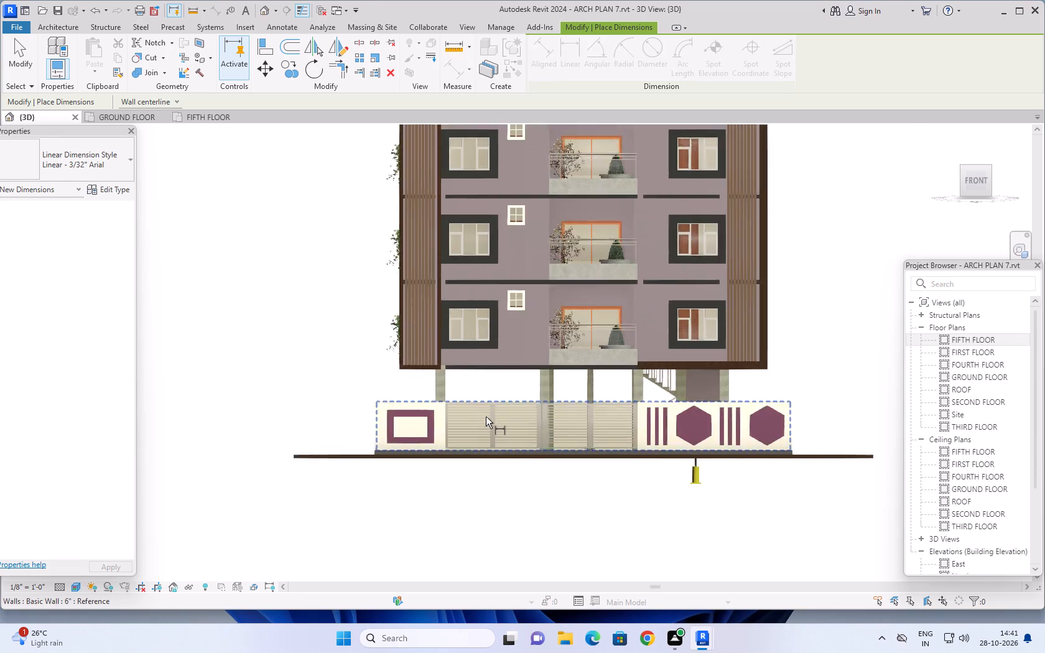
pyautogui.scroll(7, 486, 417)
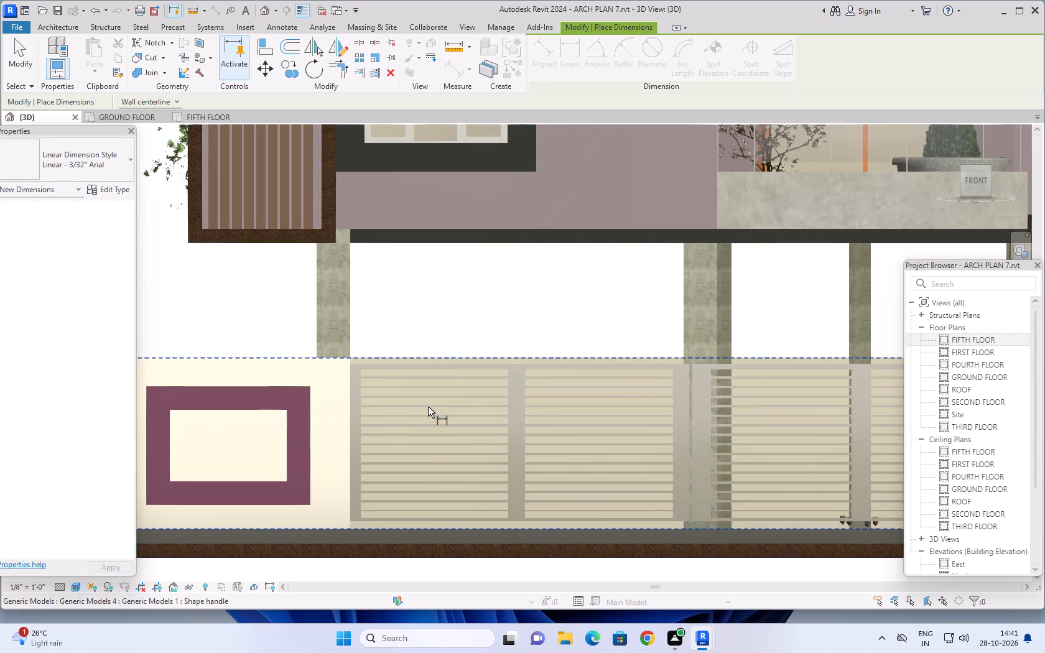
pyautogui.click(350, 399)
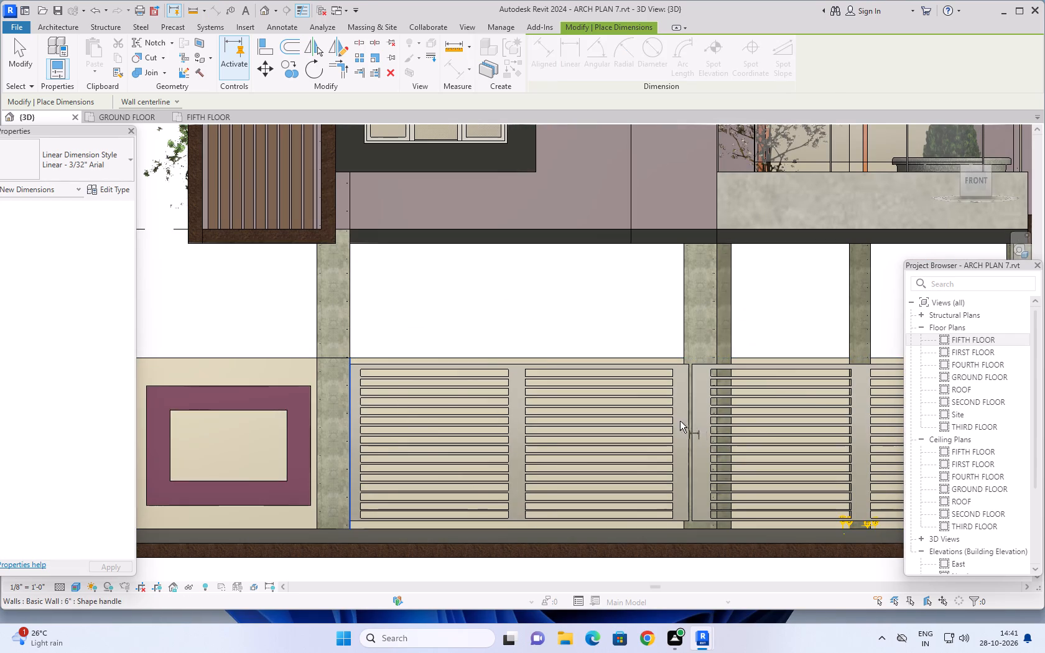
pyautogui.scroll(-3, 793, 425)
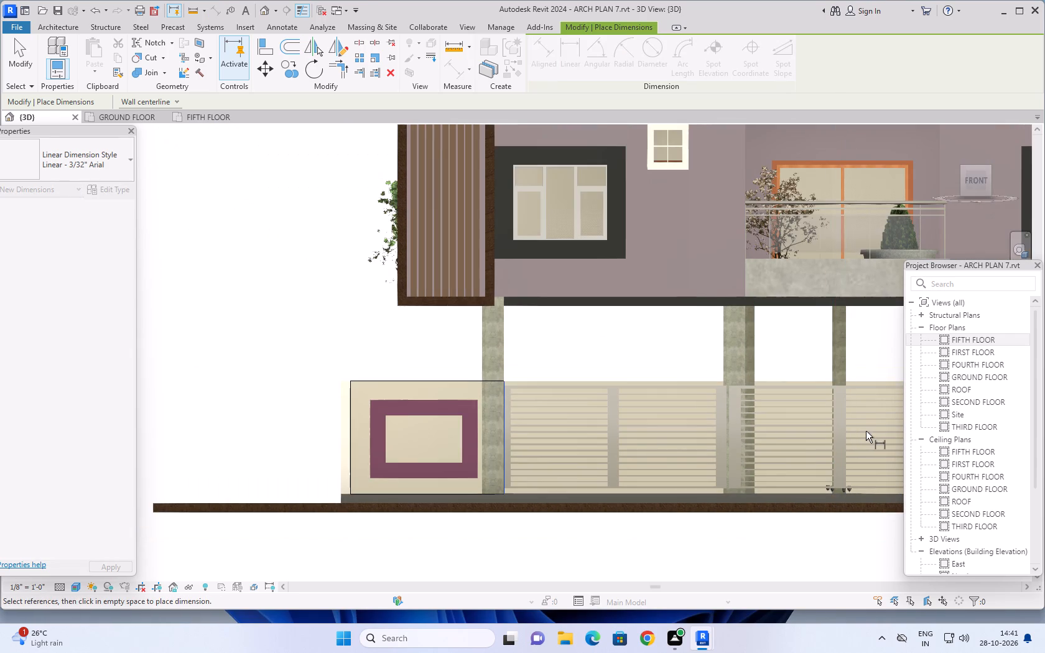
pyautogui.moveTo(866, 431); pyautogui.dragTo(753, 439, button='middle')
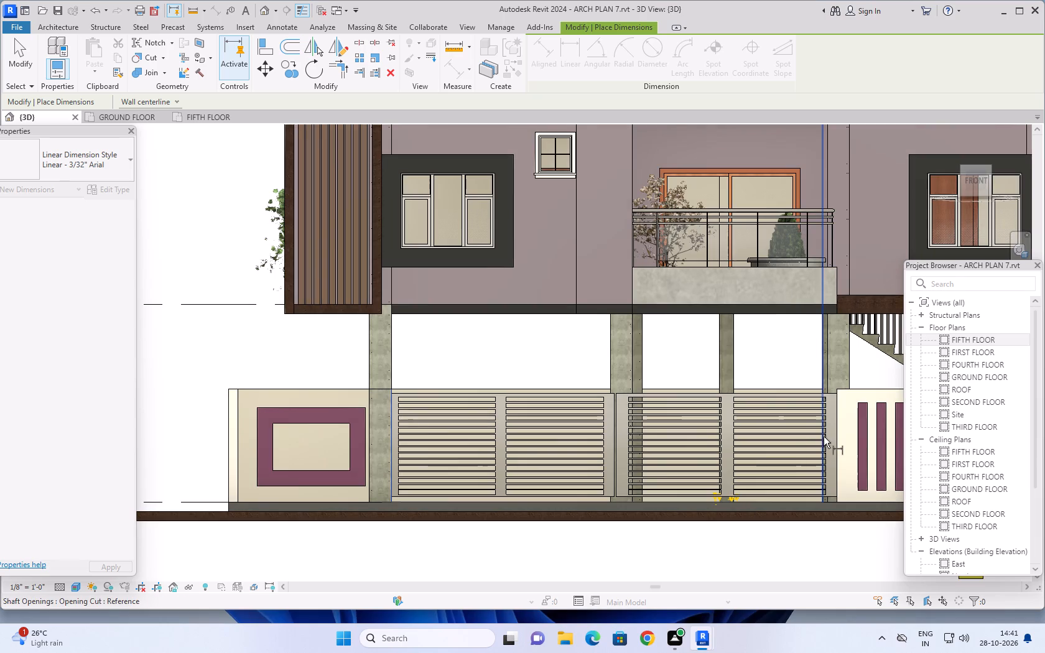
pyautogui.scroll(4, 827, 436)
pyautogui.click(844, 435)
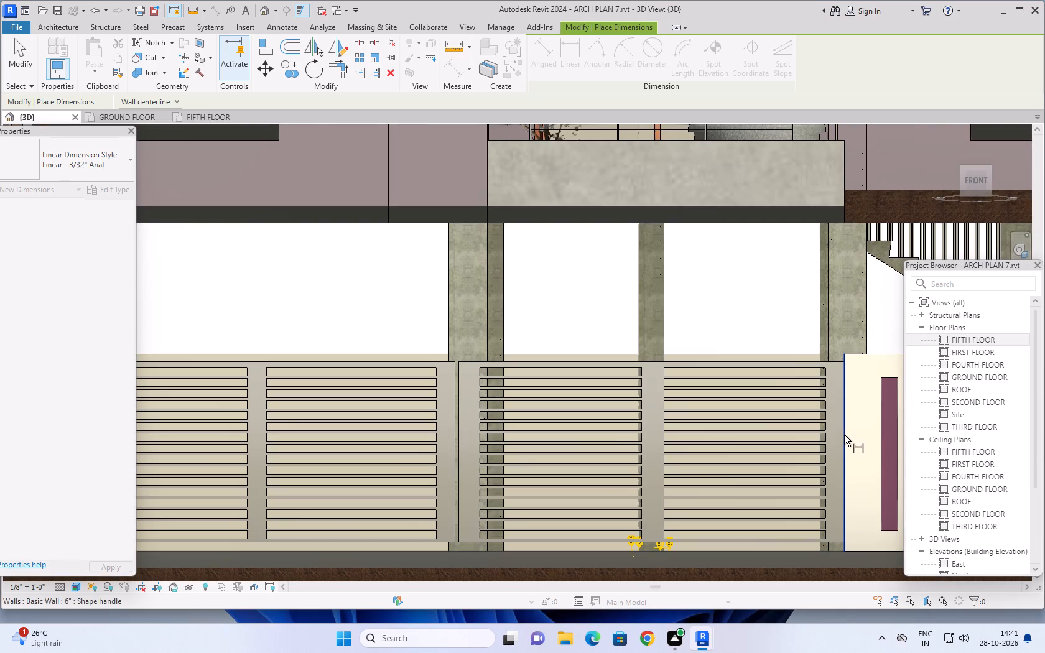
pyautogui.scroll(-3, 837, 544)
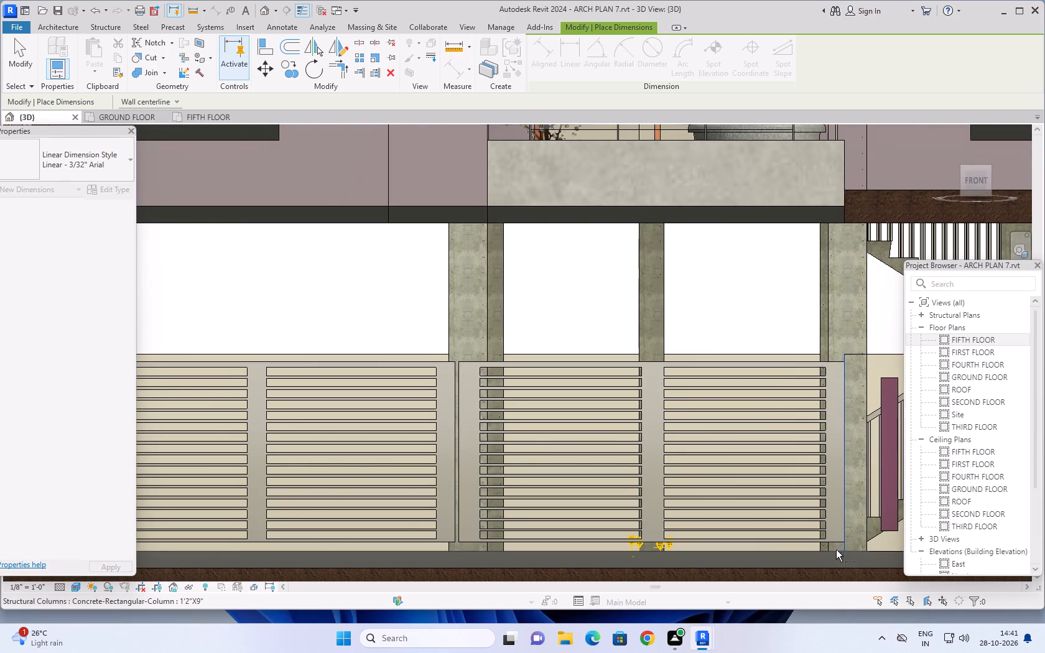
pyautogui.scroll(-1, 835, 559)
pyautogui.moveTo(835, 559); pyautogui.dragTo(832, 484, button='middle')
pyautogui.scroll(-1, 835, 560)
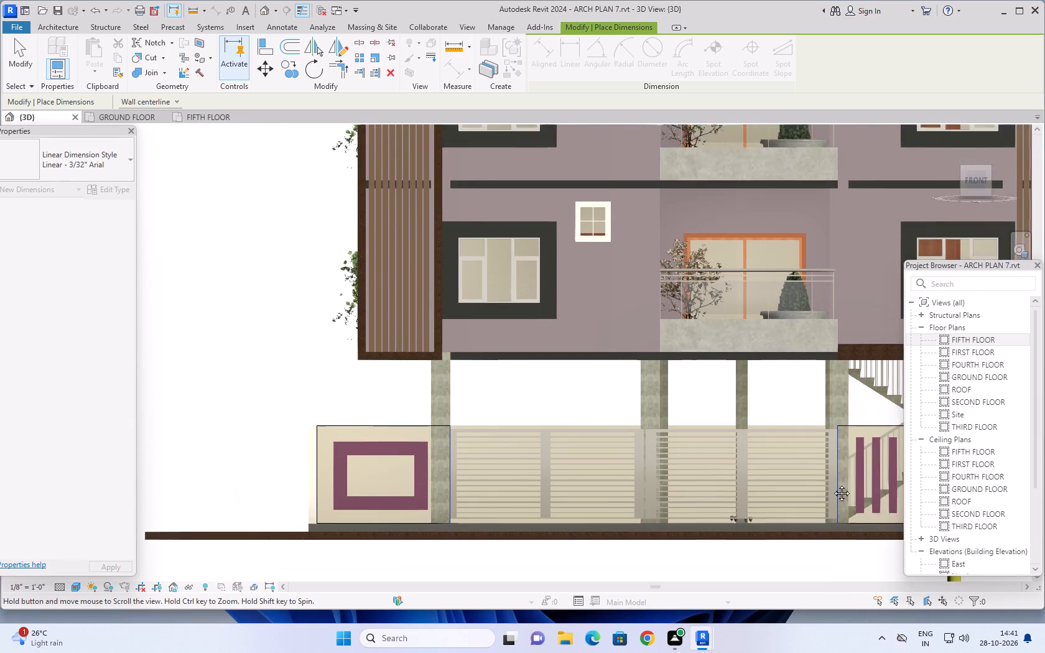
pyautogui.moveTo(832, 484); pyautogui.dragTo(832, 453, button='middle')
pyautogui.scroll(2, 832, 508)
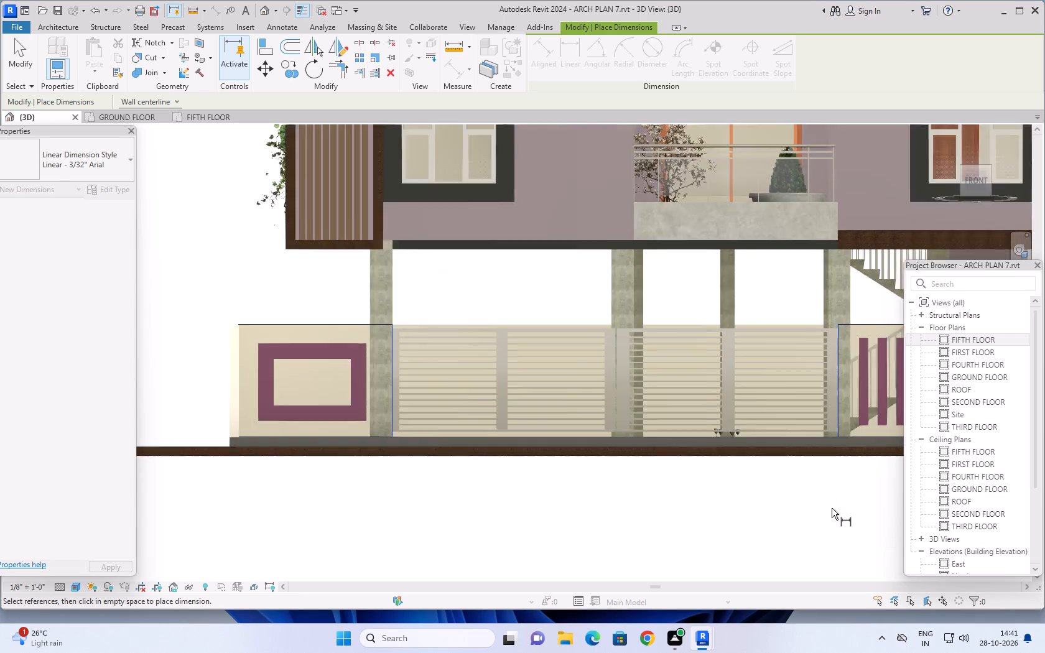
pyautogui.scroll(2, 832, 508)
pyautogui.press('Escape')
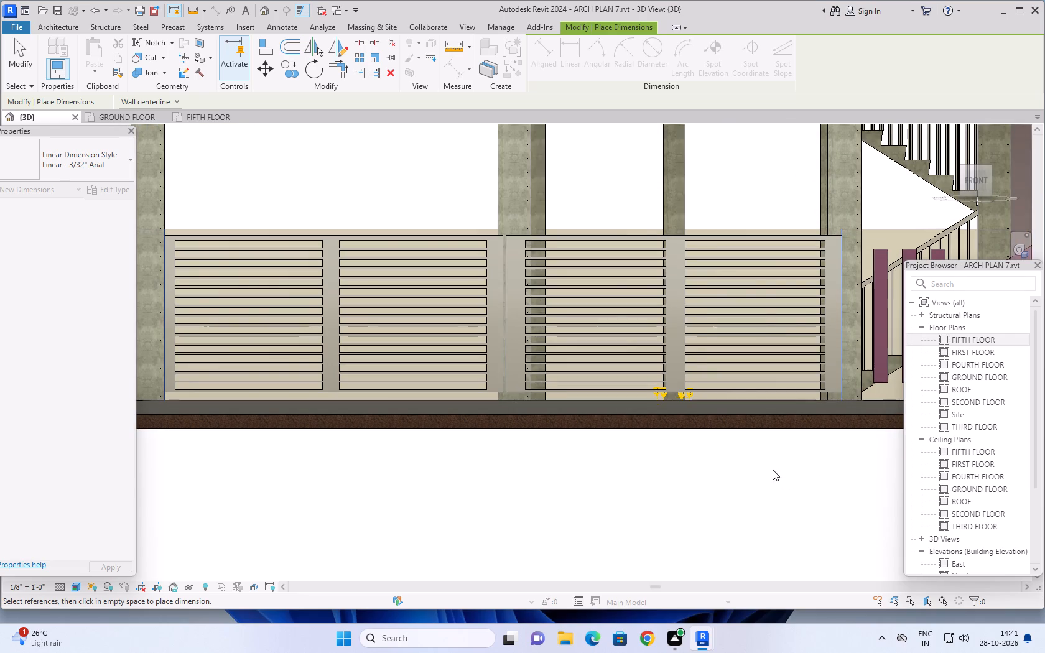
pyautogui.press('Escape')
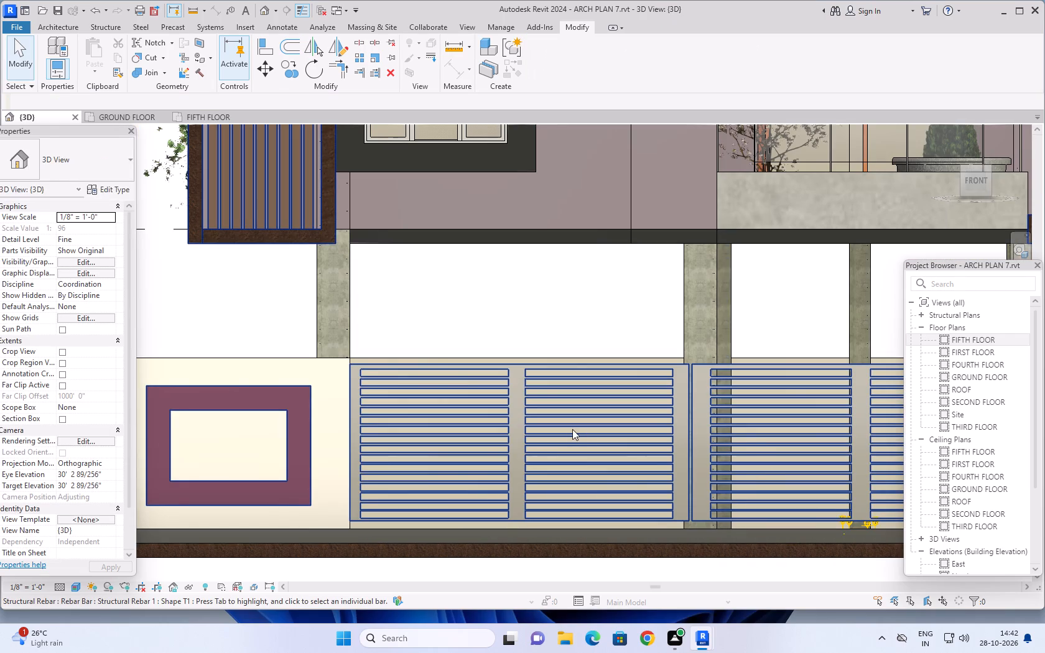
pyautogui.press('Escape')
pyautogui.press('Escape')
# Open the gate's in-place generic model for editing, inspect the gate extrusion's properties, and finish the model.
pyautogui.click(654, 399)
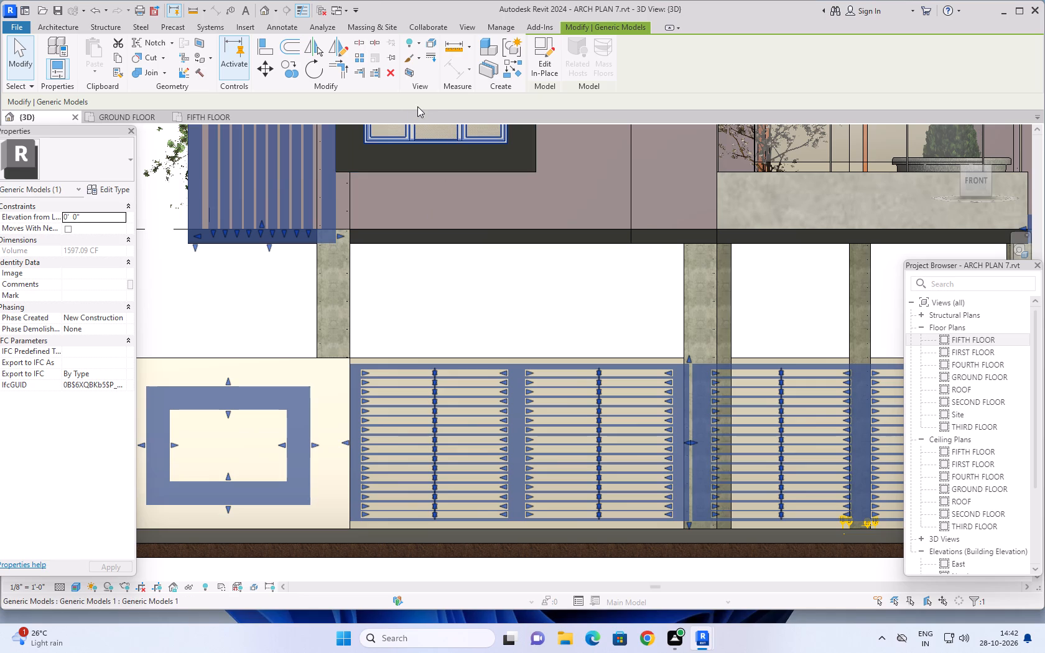
pyautogui.click(544, 41)
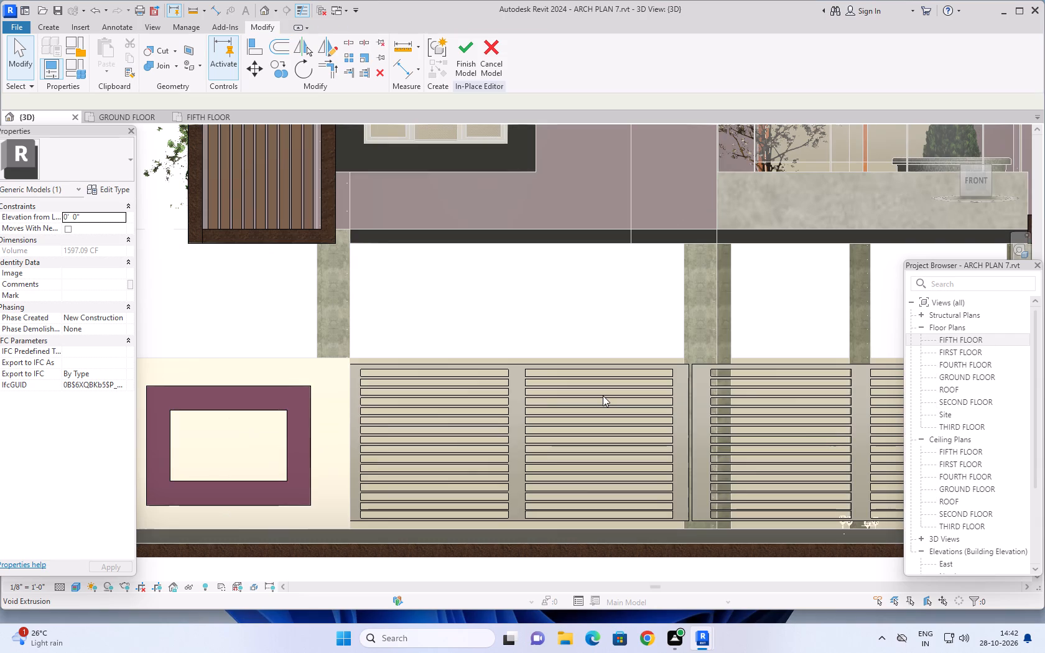
pyautogui.click(596, 364)
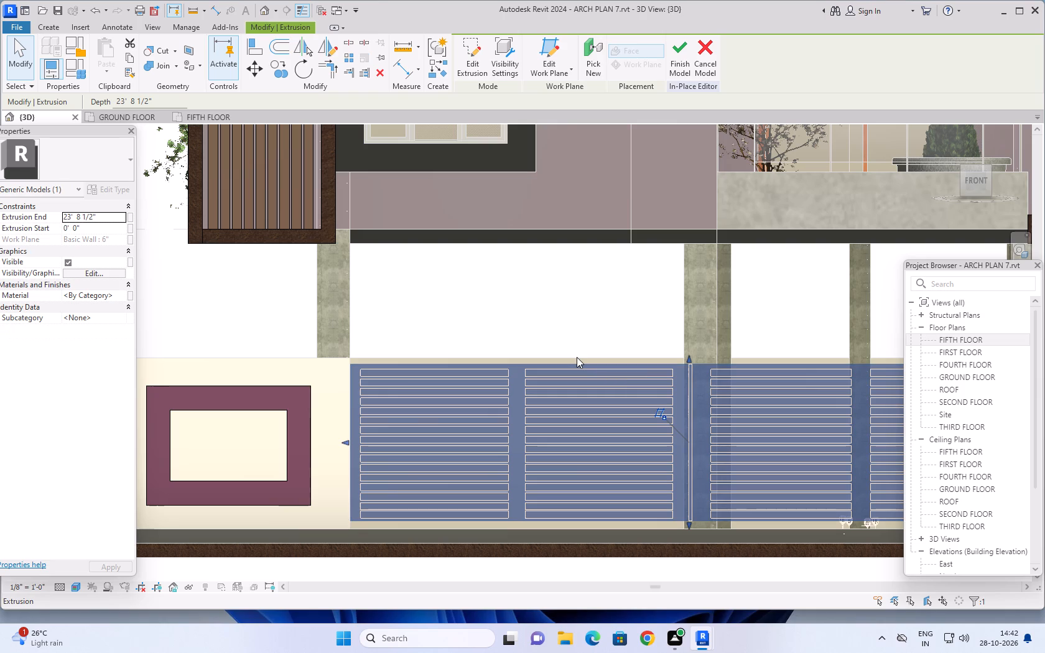
pyautogui.press('Escape')
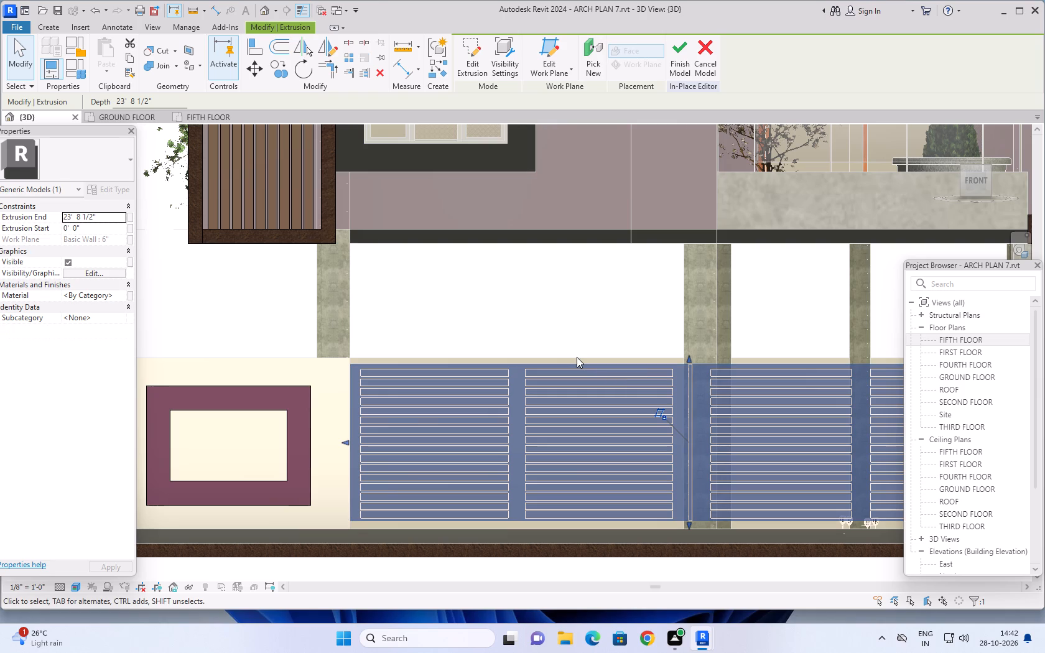
pyautogui.press('Escape')
pyautogui.scroll(-5, 577, 357)
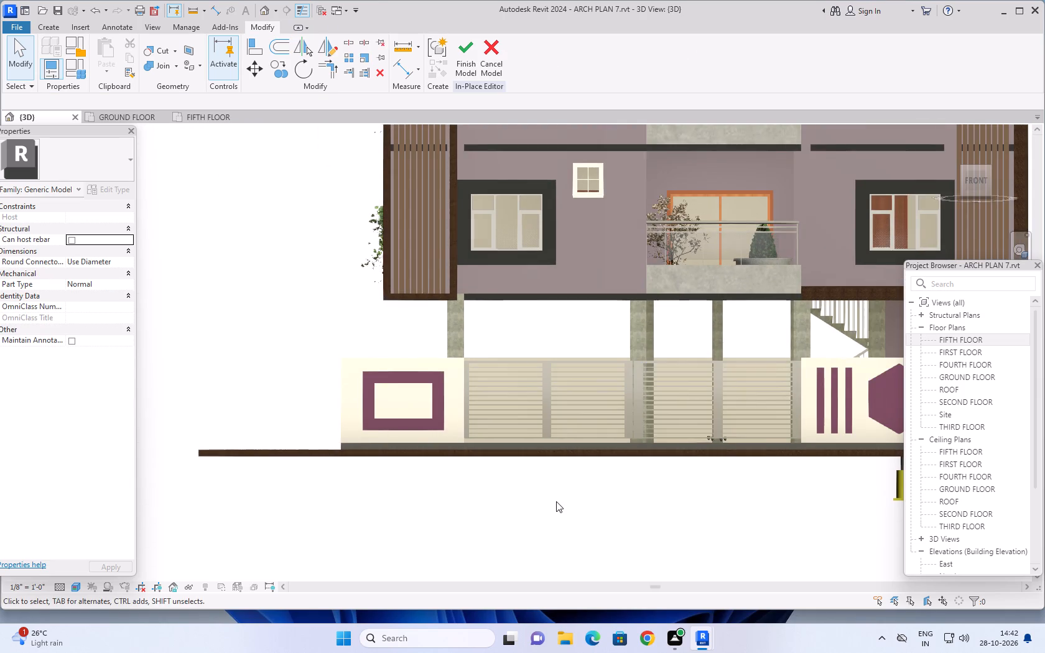
pyautogui.click(462, 55)
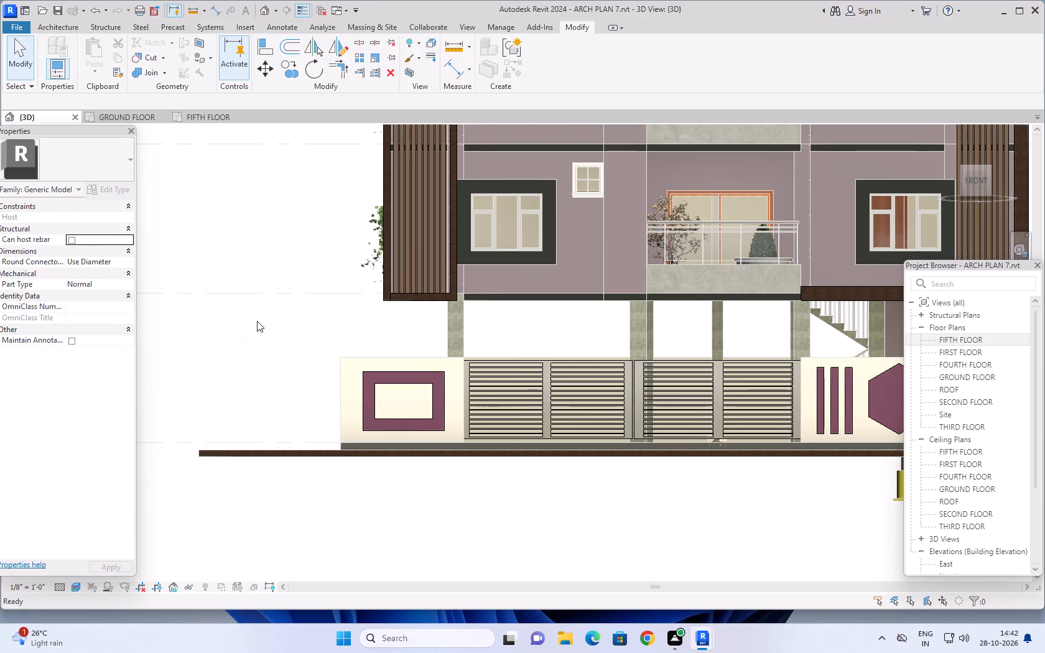
# Paint the fourth-floor right window wall and the third-floor balcony wall of the front facade with charcoal grey.
pyautogui.scroll(-4, 263, 303)
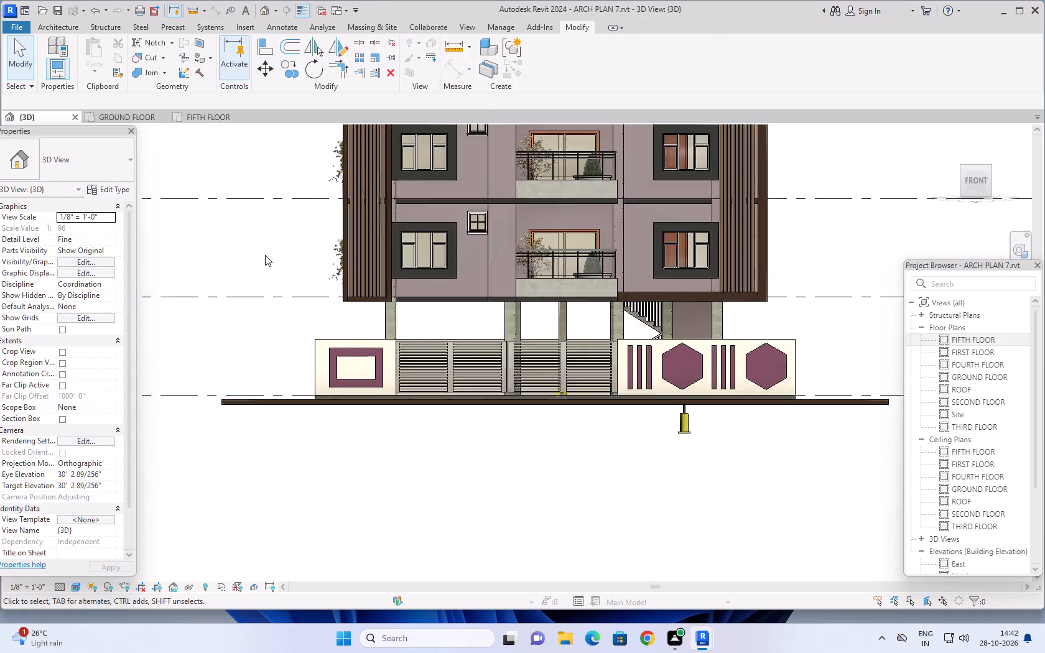
pyautogui.moveTo(263, 246); pyautogui.dragTo(284, 436, button='middle')
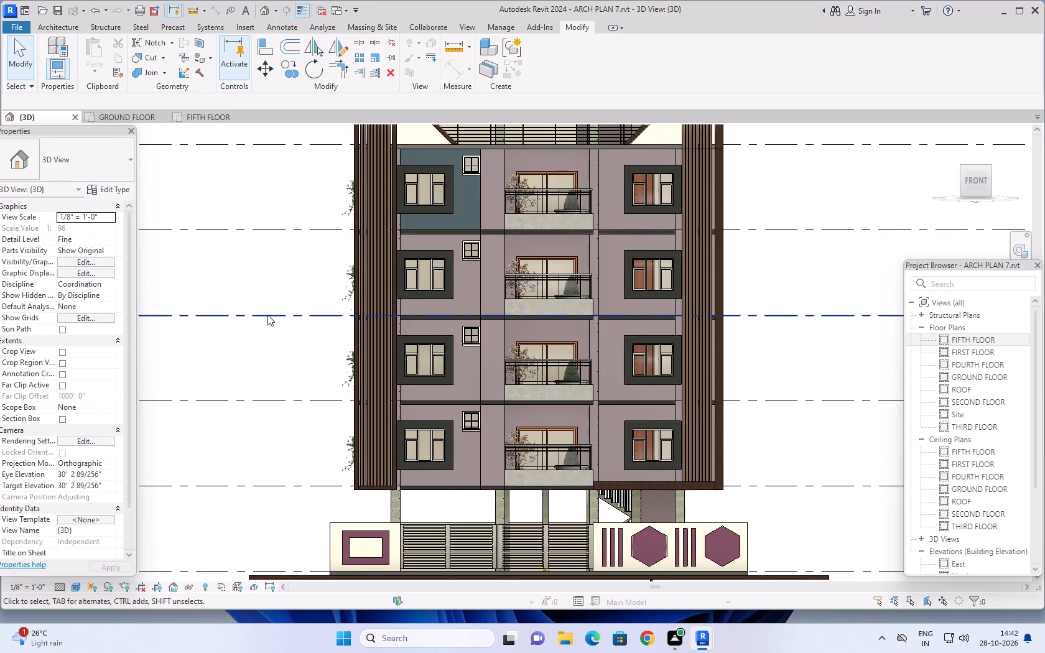
pyautogui.moveTo(267, 315); pyautogui.dragTo(263, 333, button='middle')
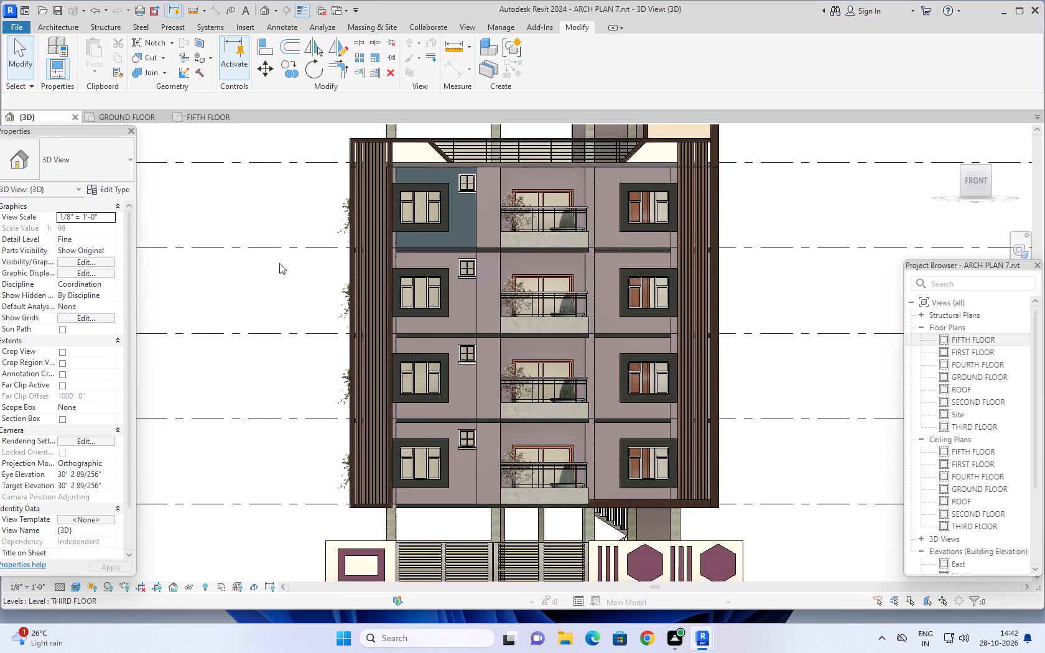
pyautogui.moveTo(279, 263); pyautogui.dragTo(255, 297, button='middle')
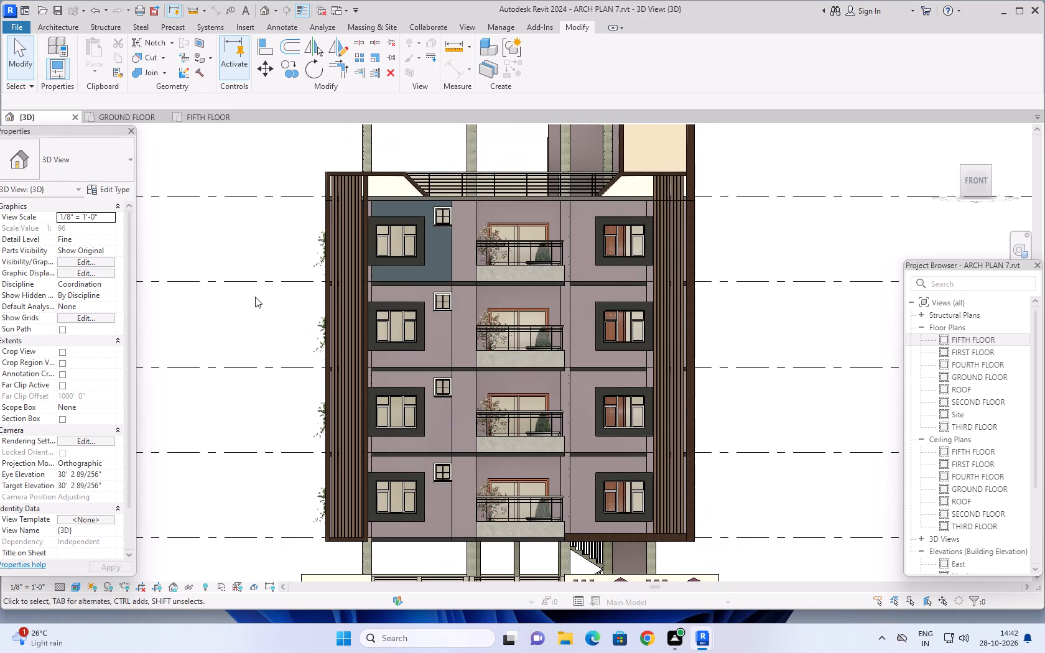
pyautogui.scroll(6, 444, 251)
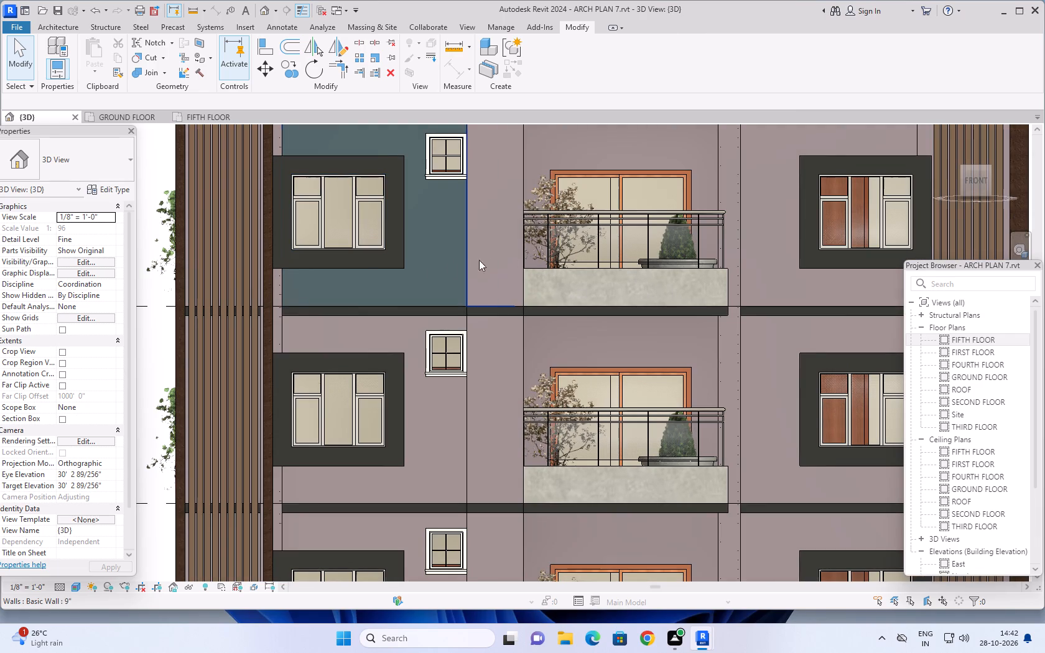
pyautogui.scroll(-2, 430, 271)
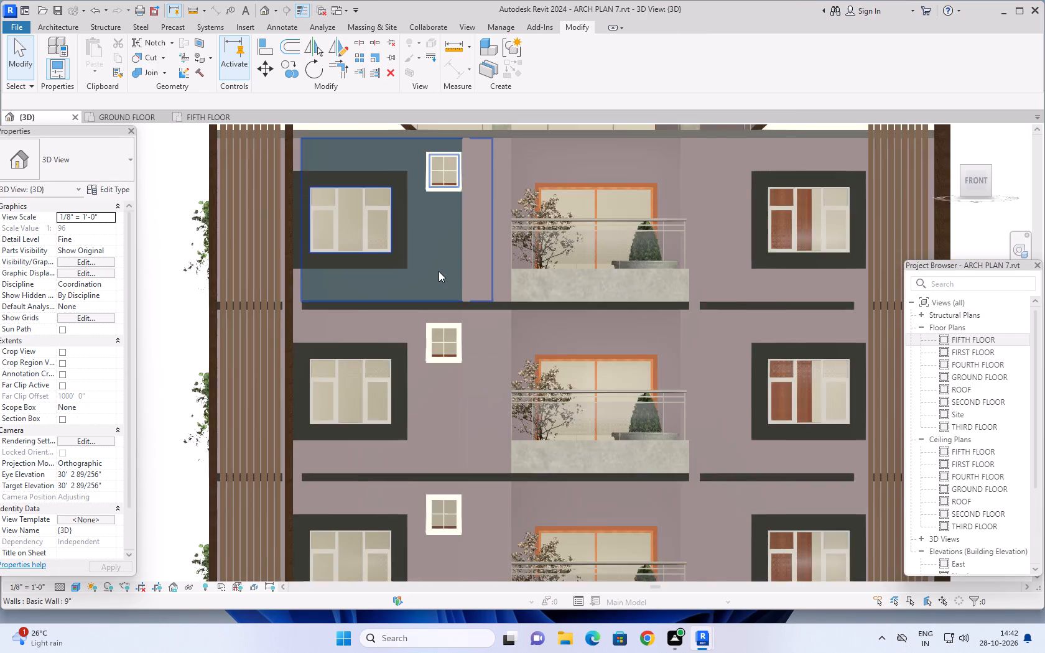
pyautogui.scroll(-3, 439, 271)
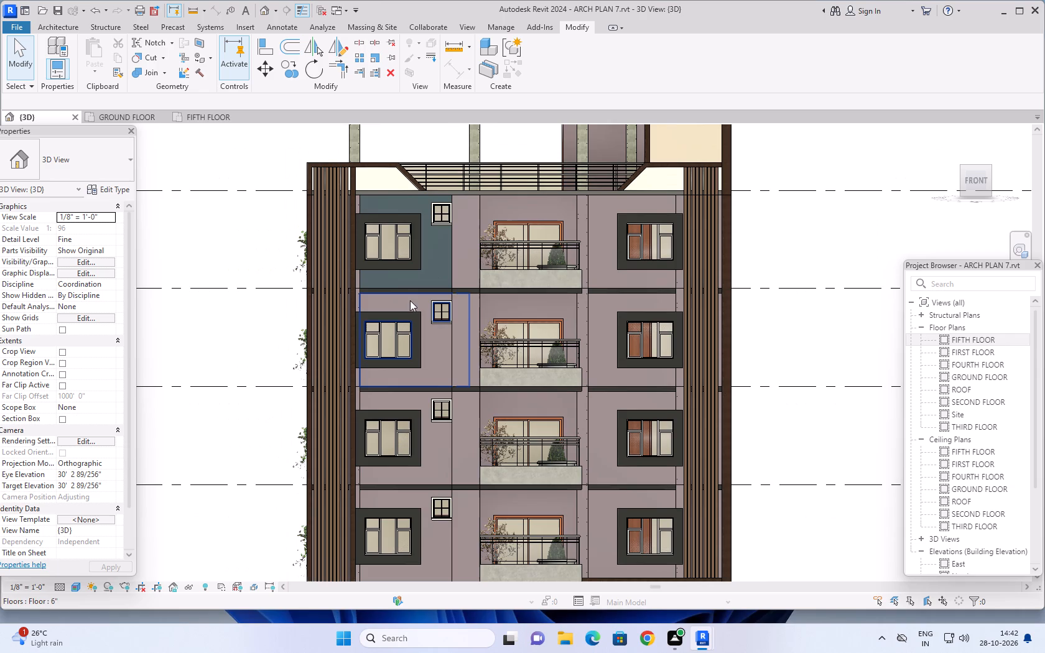
pyautogui.click(200, 60)
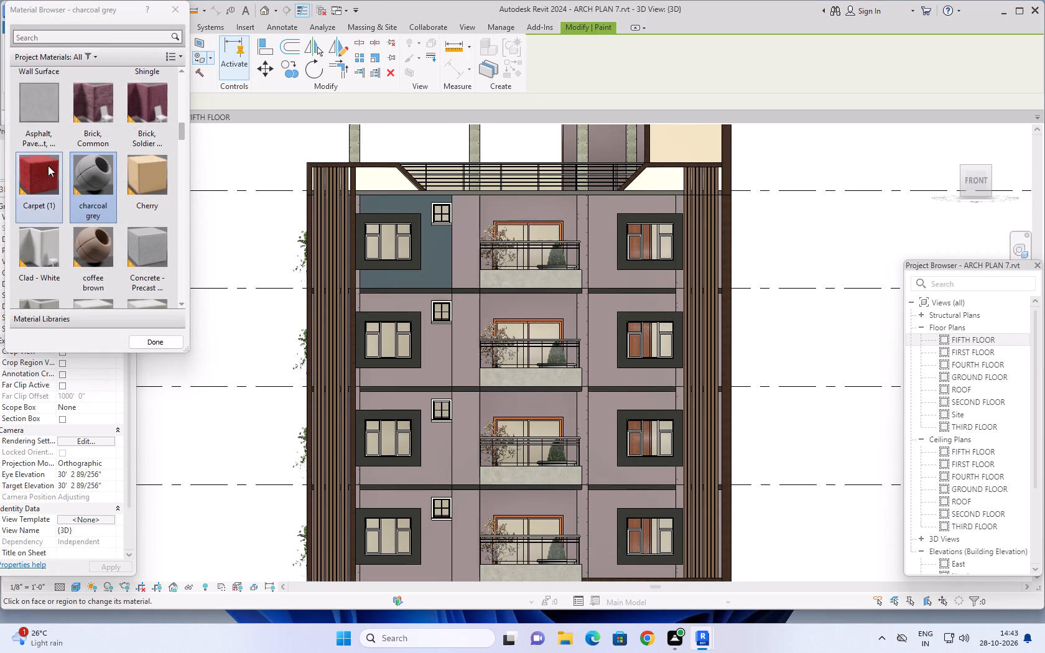
pyautogui.click(95, 179)
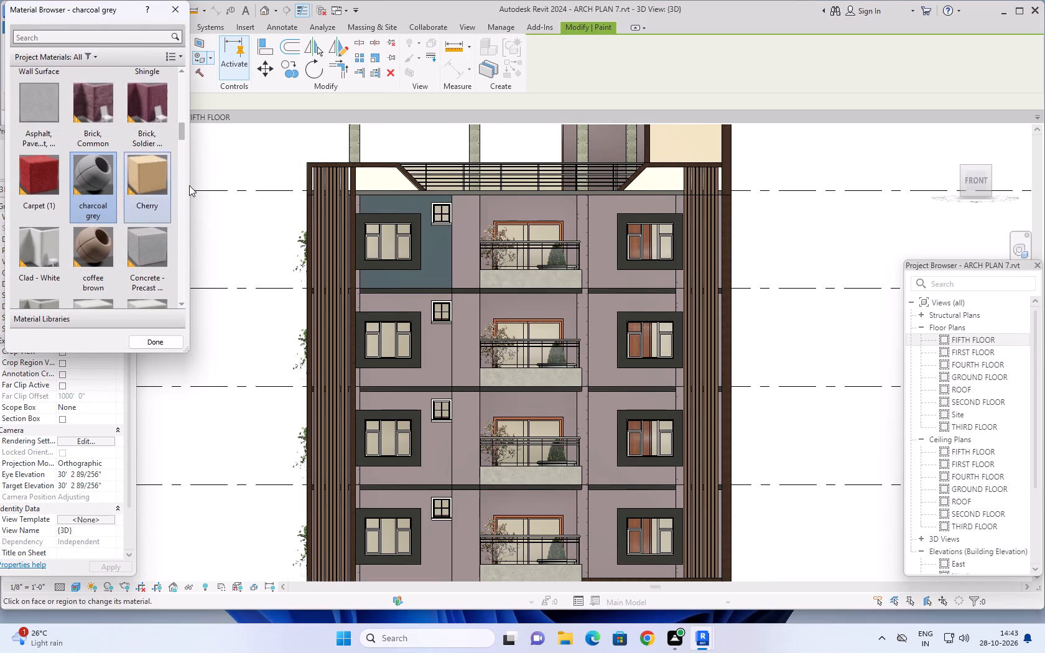
pyautogui.click(598, 240)
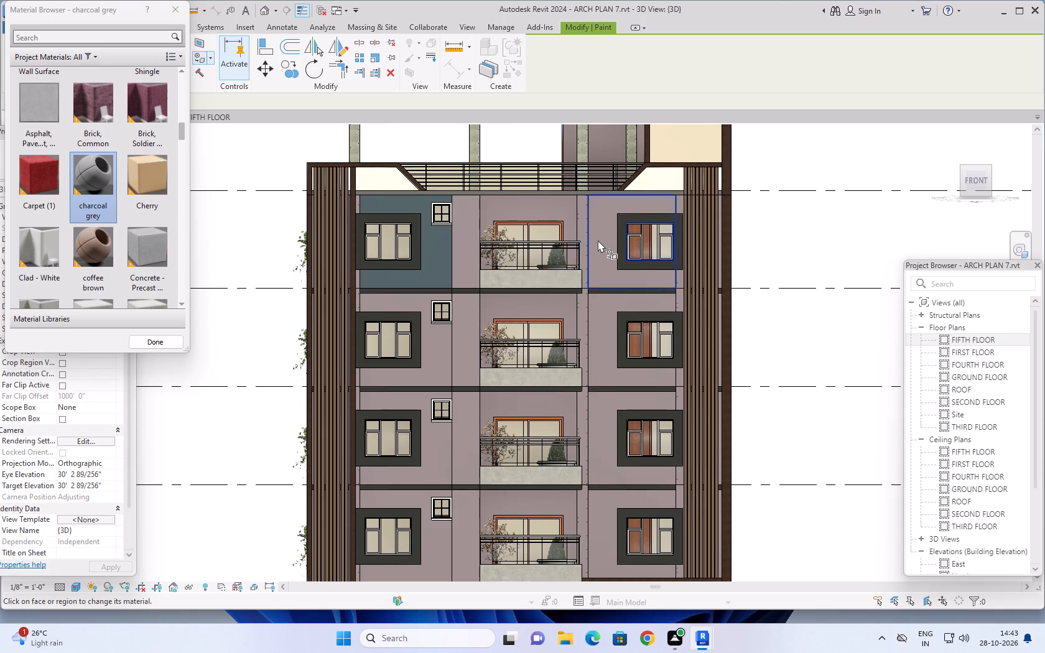
pyautogui.click(549, 308)
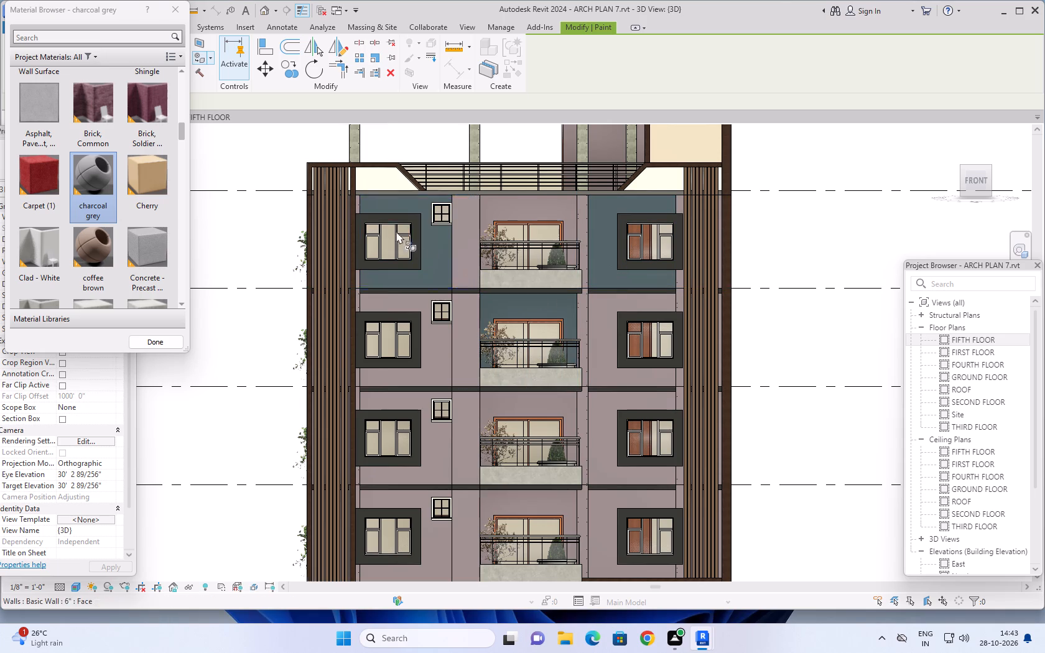
# Paint both second-floor window walls and the first-floor balcony wall with charcoal grey.
pyautogui.click(417, 401)
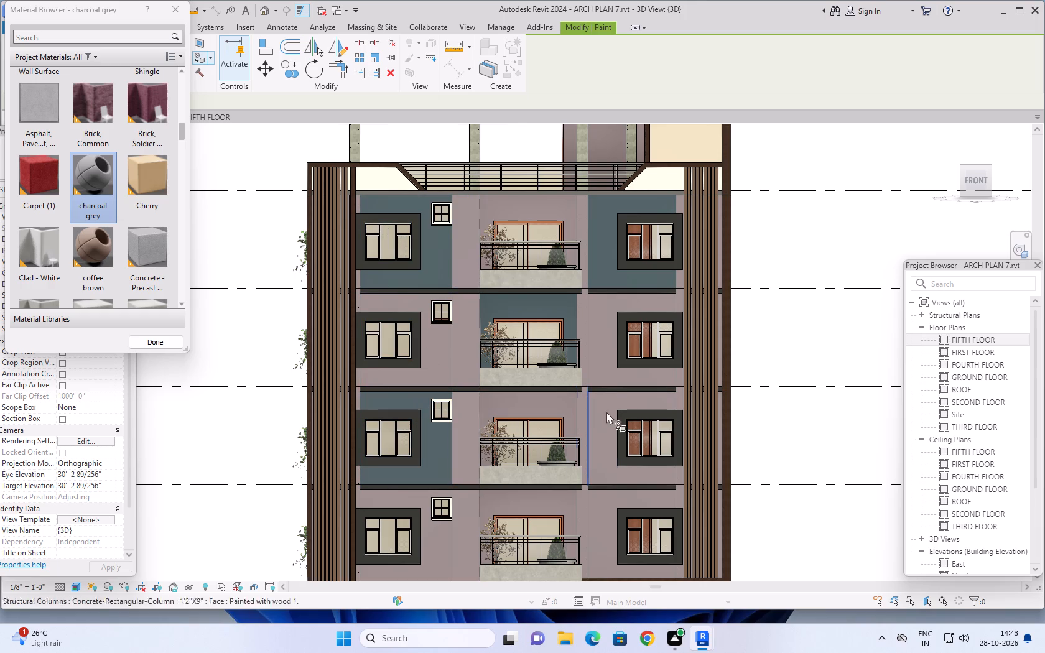
pyautogui.click(616, 402)
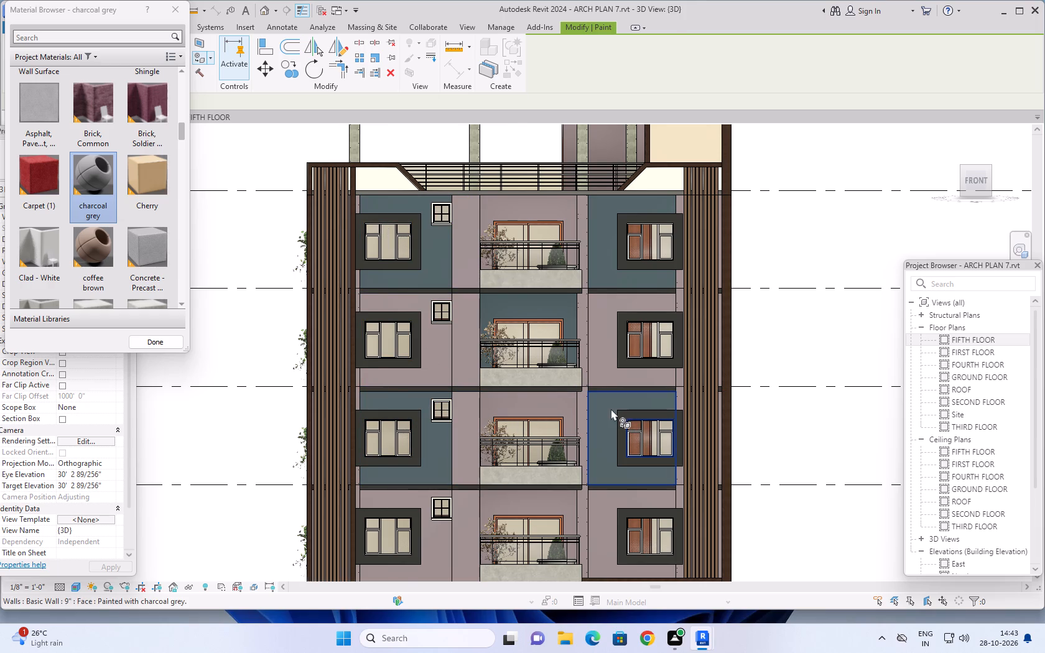
pyautogui.scroll(-2, 611, 409)
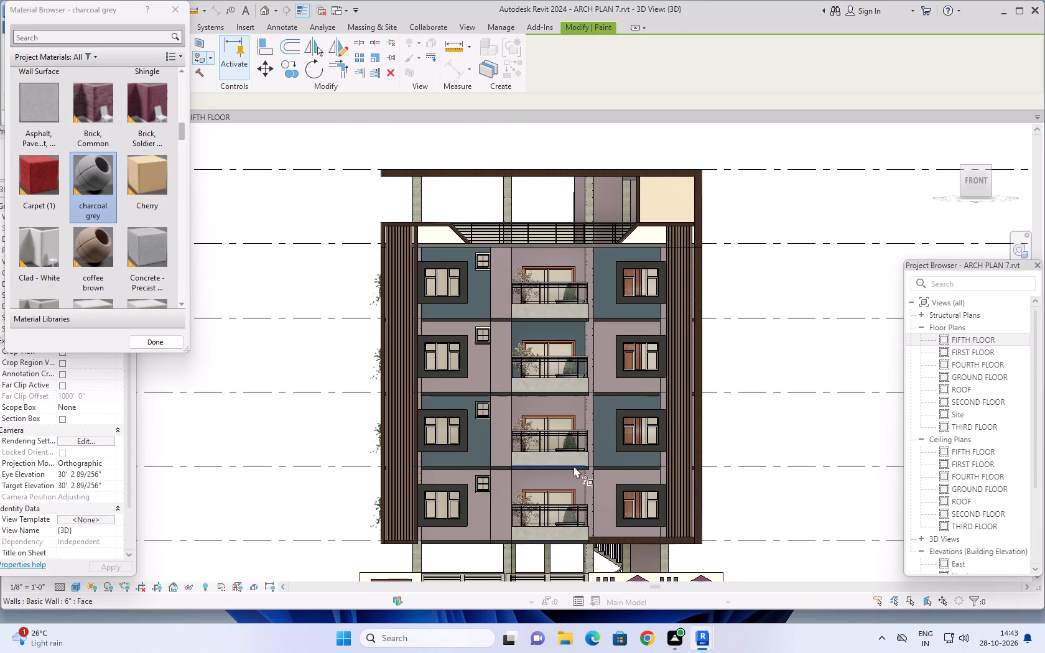
pyautogui.click(559, 479)
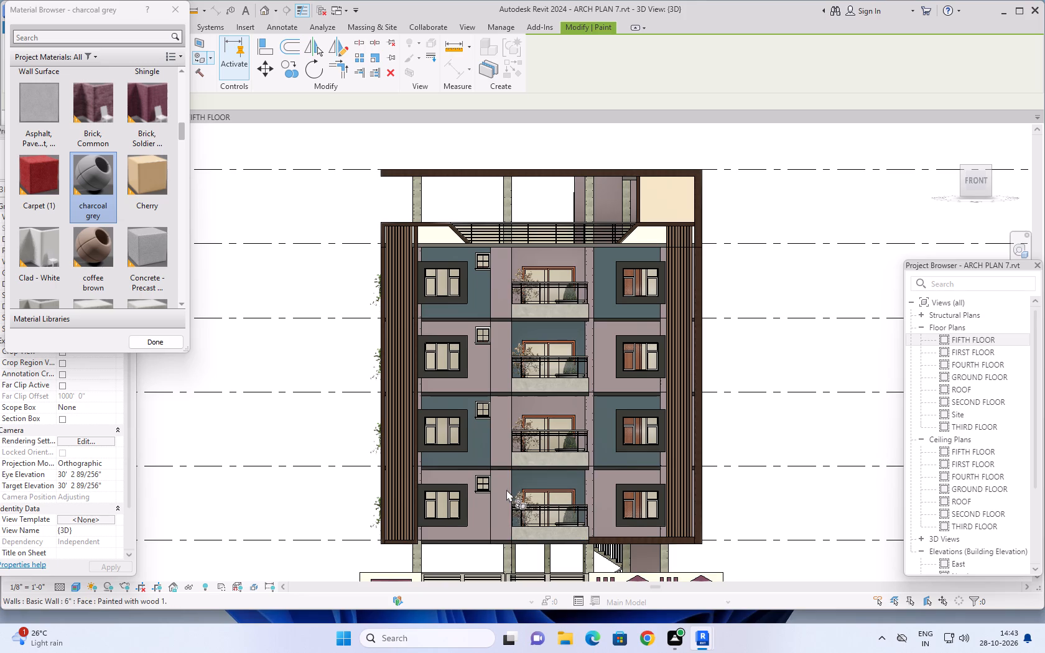
# Paint the narrow column strips beside the left slat screen charcoal grey on the fourth, third and second floors.
pyautogui.scroll(3, 418, 301)
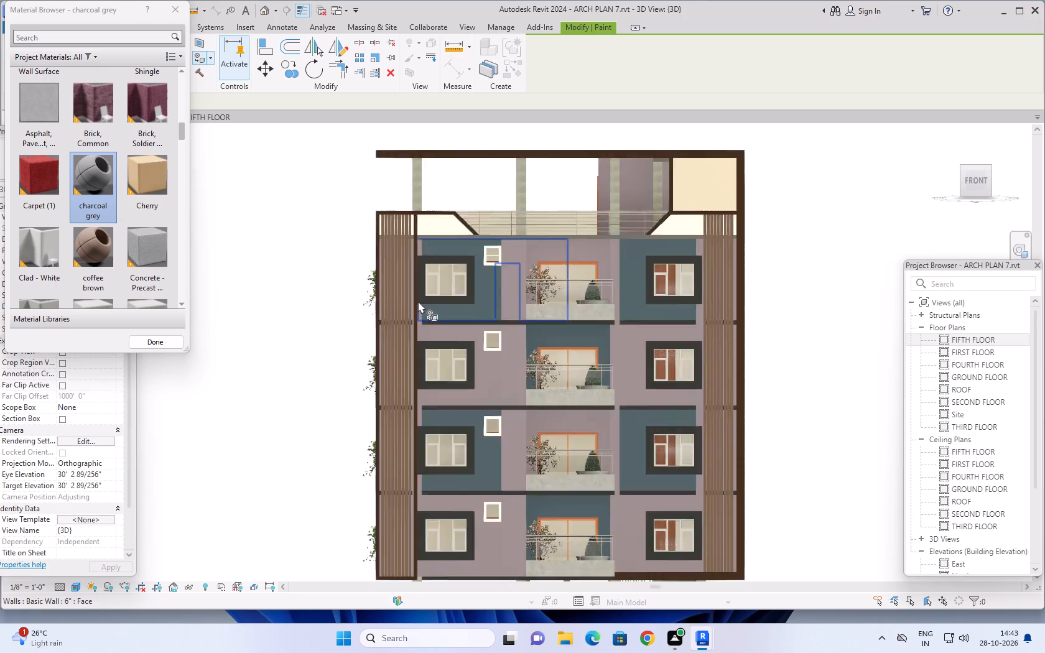
pyautogui.scroll(7, 418, 301)
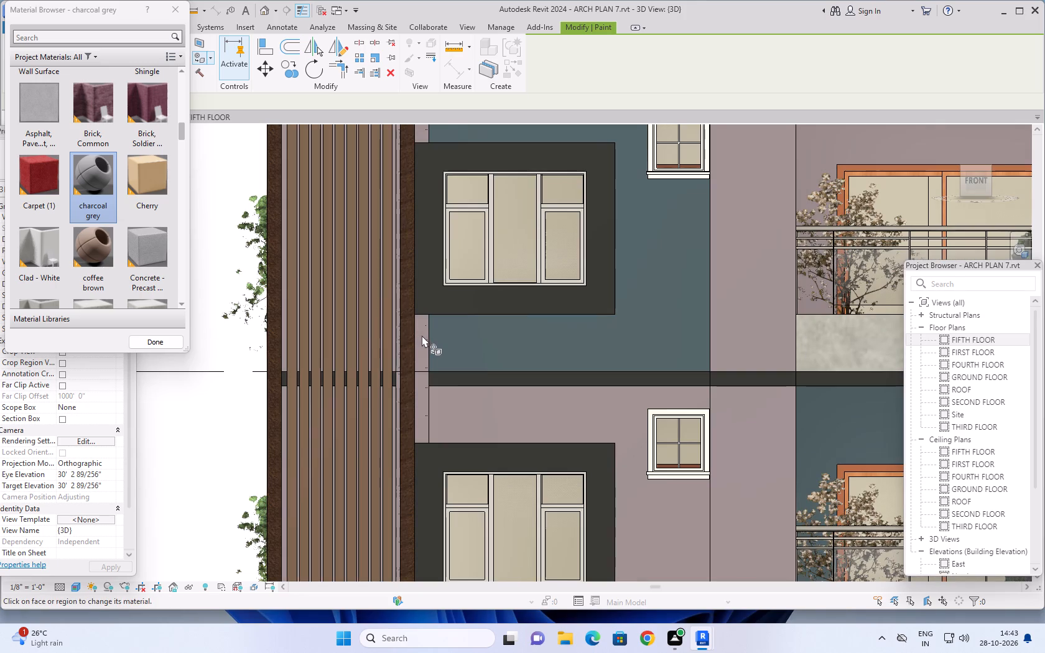
pyautogui.click(422, 336)
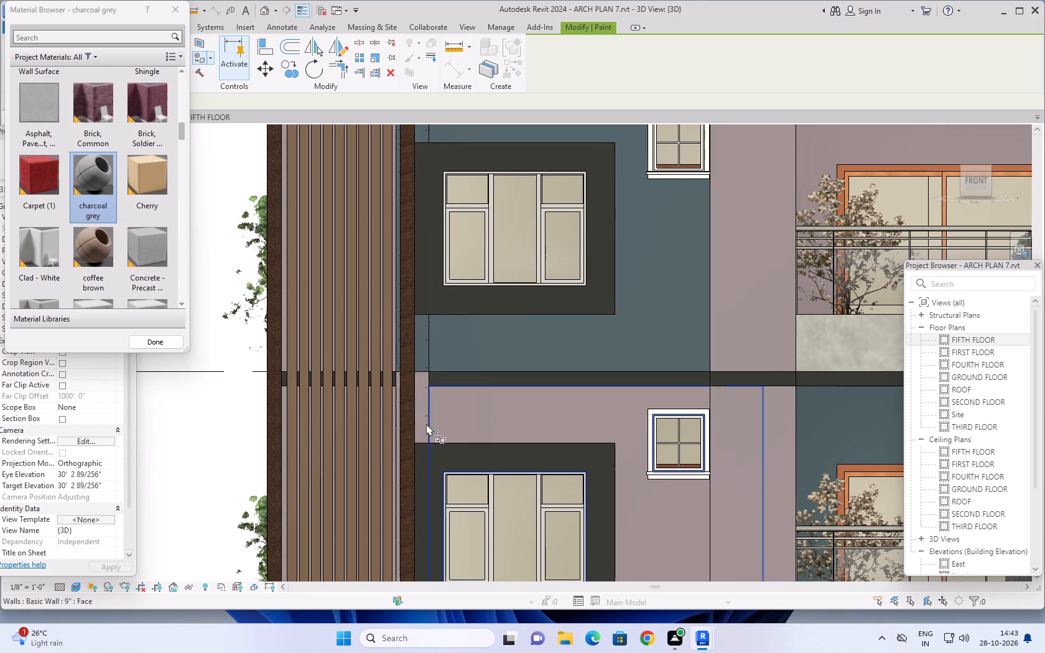
pyautogui.click(424, 422)
pyautogui.scroll(-7, 539, 389)
pyautogui.scroll(-2, 550, 443)
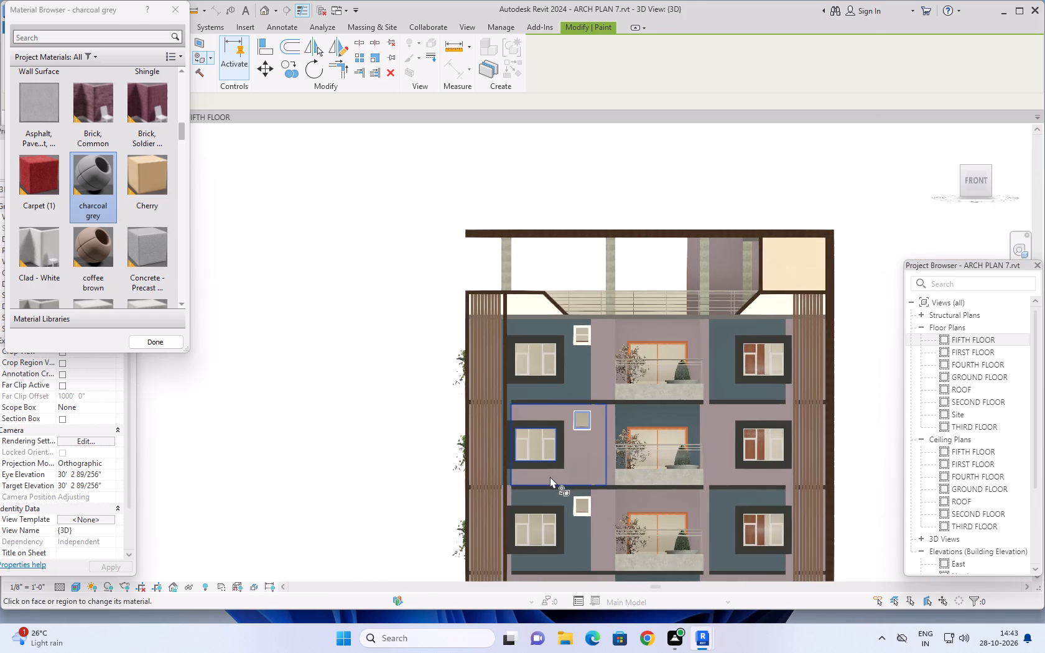
pyautogui.moveTo(550, 476); pyautogui.dragTo(533, 407, button='middle')
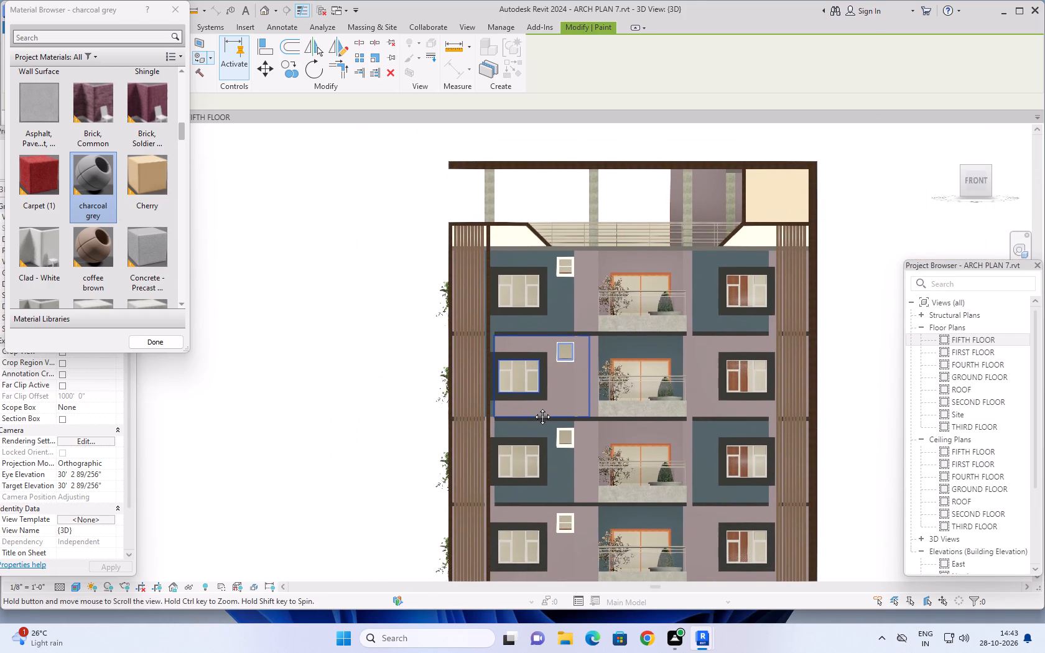
pyautogui.moveTo(533, 407); pyautogui.dragTo(533, 407, button='middle')
pyautogui.scroll(5, 509, 418)
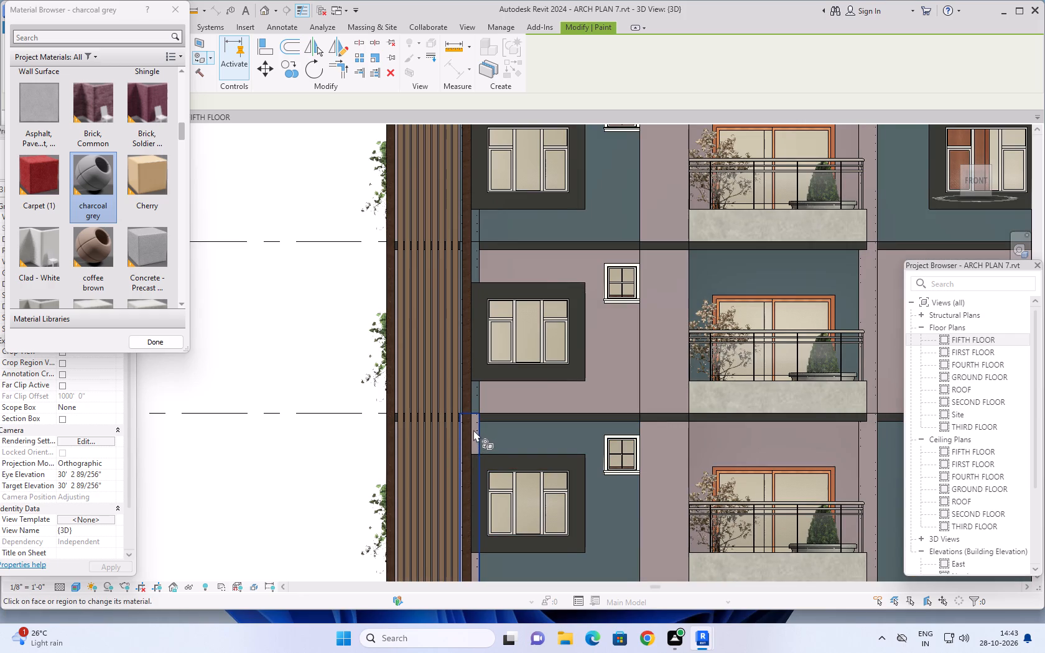
pyautogui.click(473, 430)
pyautogui.scroll(-5, 519, 423)
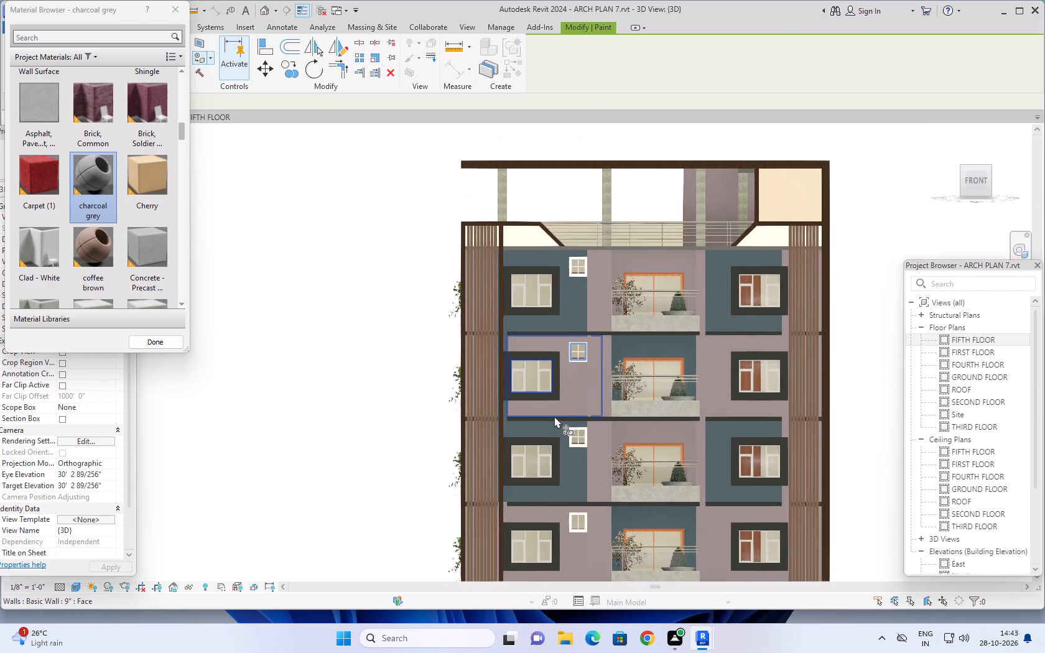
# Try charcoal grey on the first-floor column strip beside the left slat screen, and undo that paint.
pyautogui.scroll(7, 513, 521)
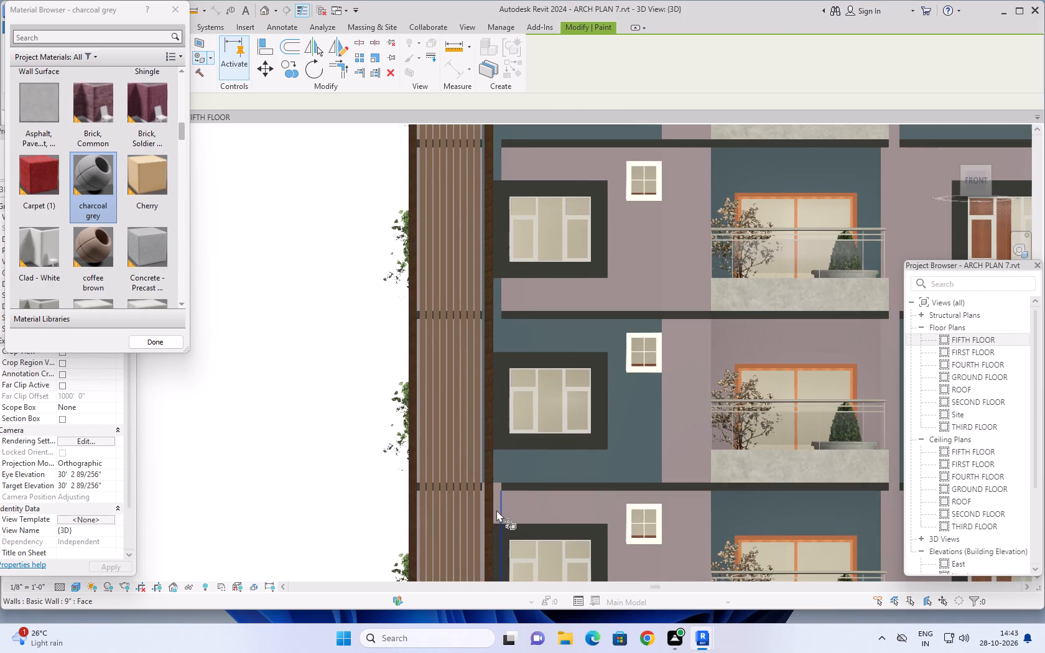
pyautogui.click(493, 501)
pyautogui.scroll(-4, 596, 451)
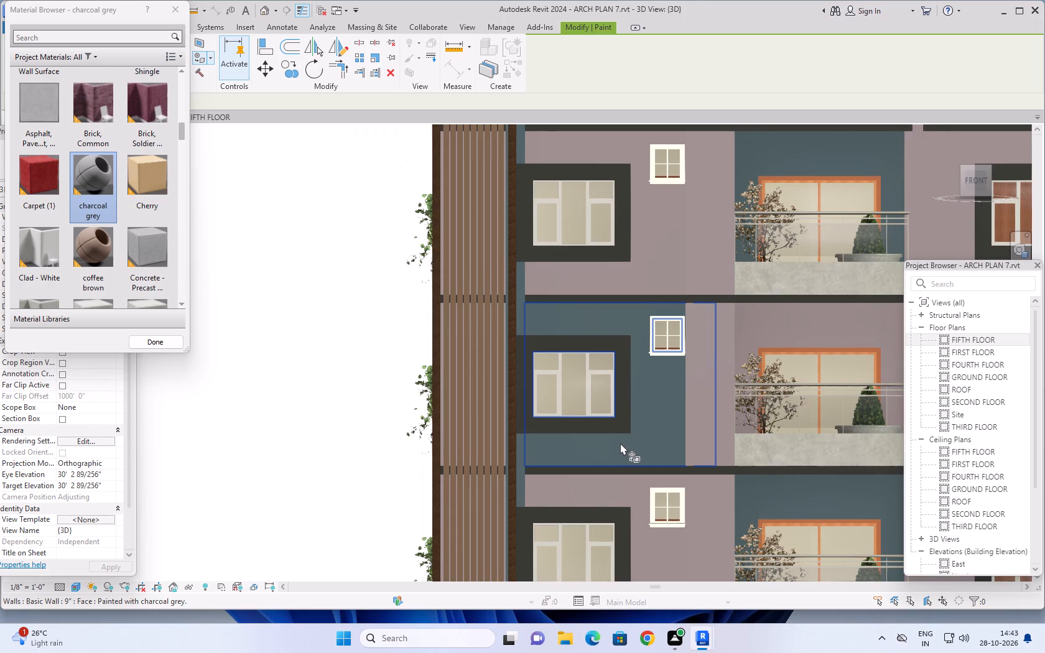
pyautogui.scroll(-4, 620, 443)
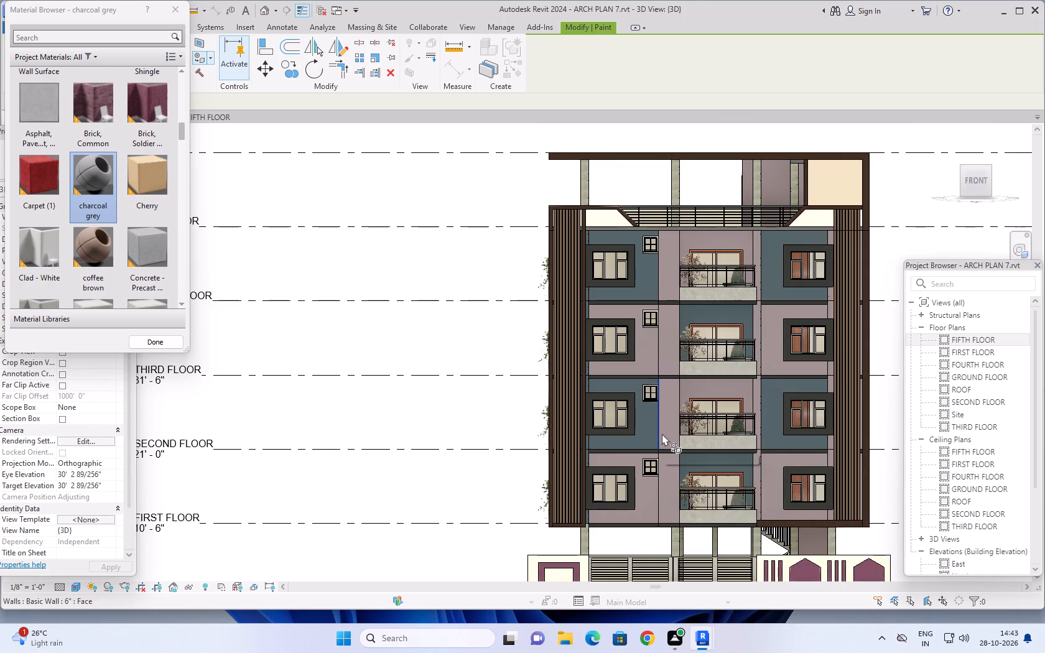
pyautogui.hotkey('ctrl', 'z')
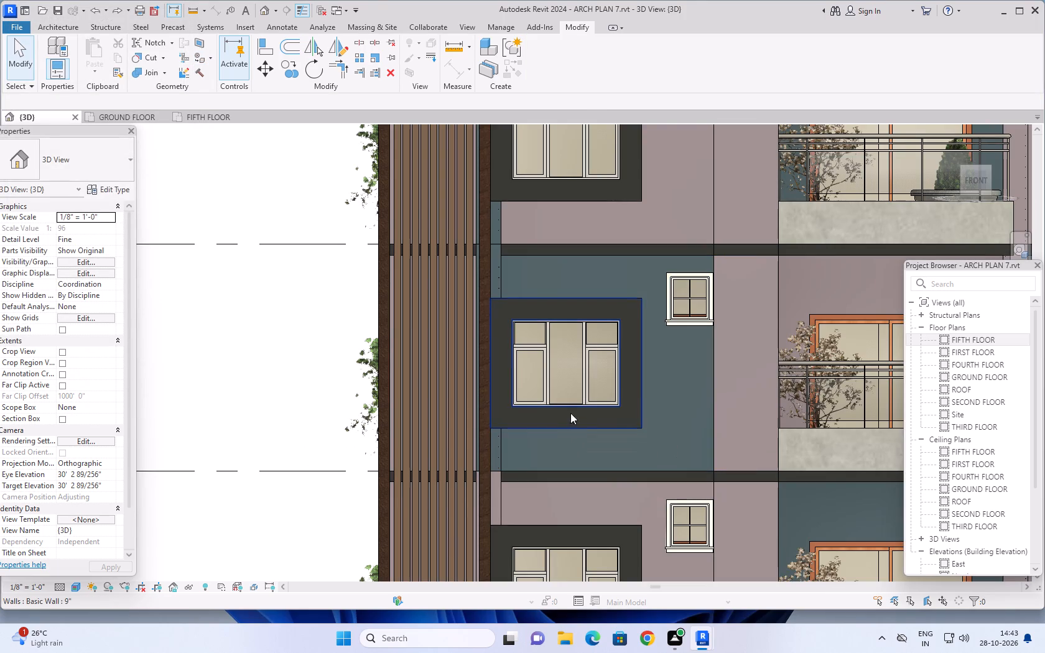
# Paint the narrow second-floor strip between the right window wall and the right slat screen with charcoal grey.
pyautogui.scroll(-2, 542, 379)
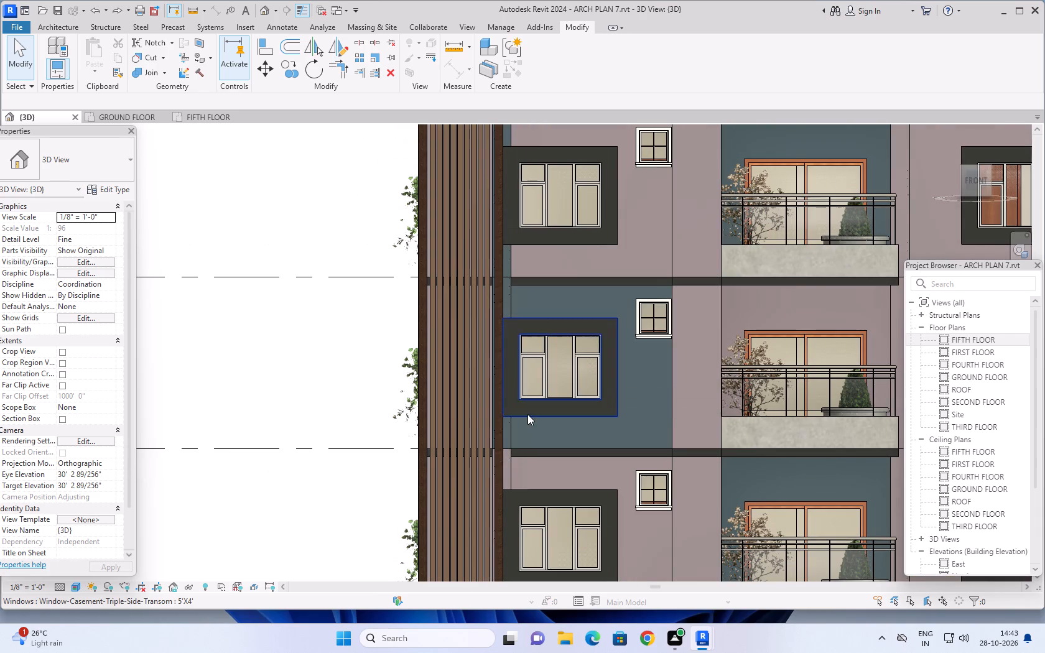
pyautogui.scroll(6, 510, 440)
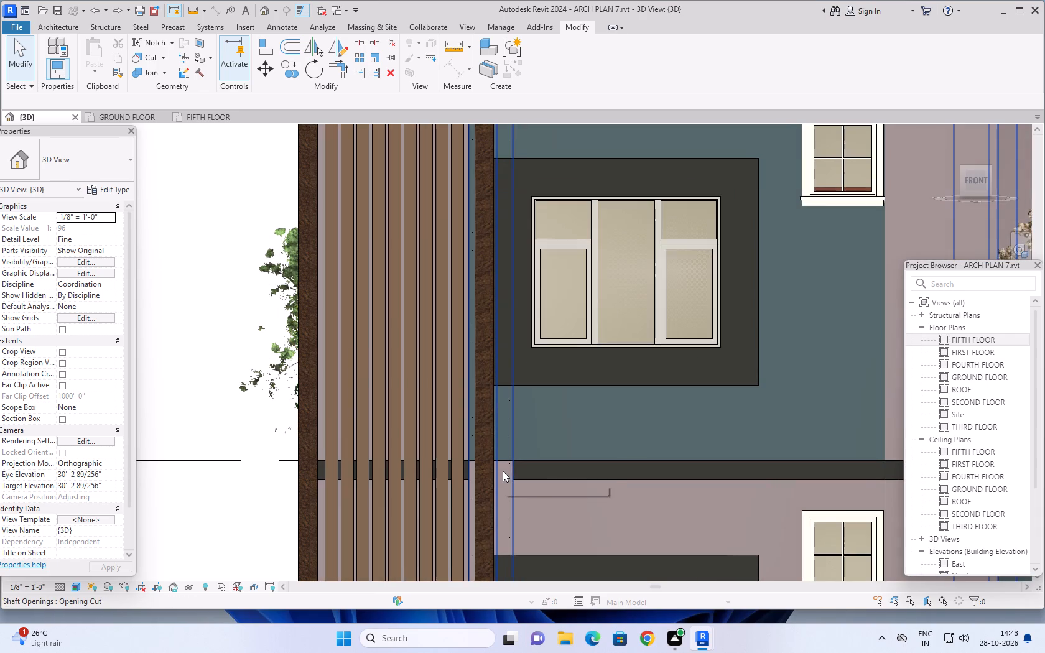
pyautogui.scroll(-3, 532, 373)
pyautogui.scroll(-3, 611, 391)
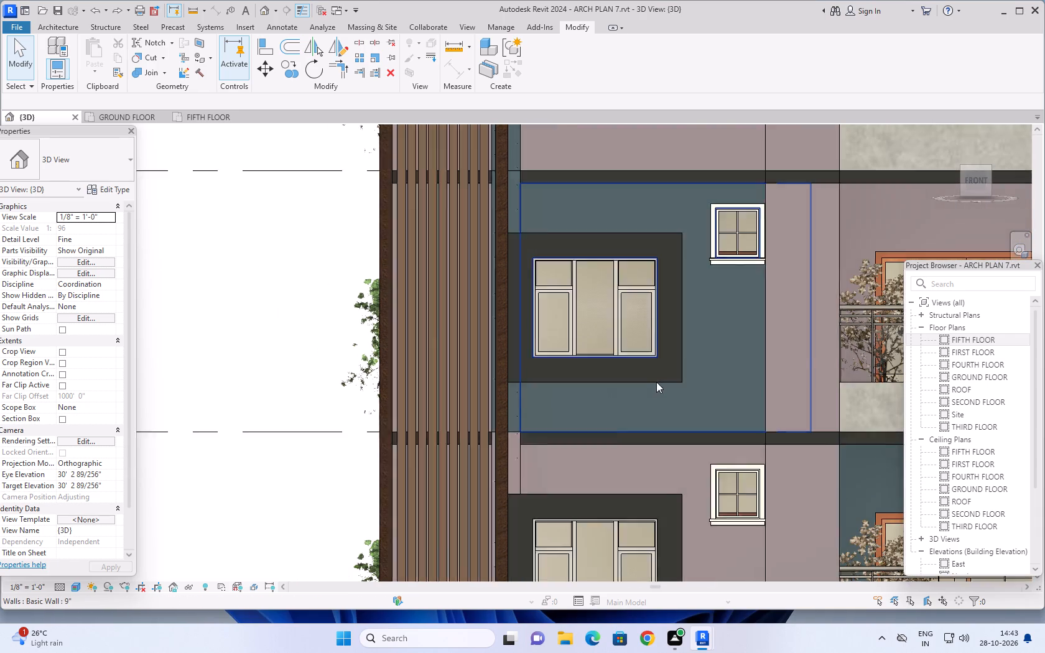
pyautogui.scroll(-2, 656, 382)
pyautogui.moveTo(675, 388); pyautogui.dragTo(435, 409, button='middle')
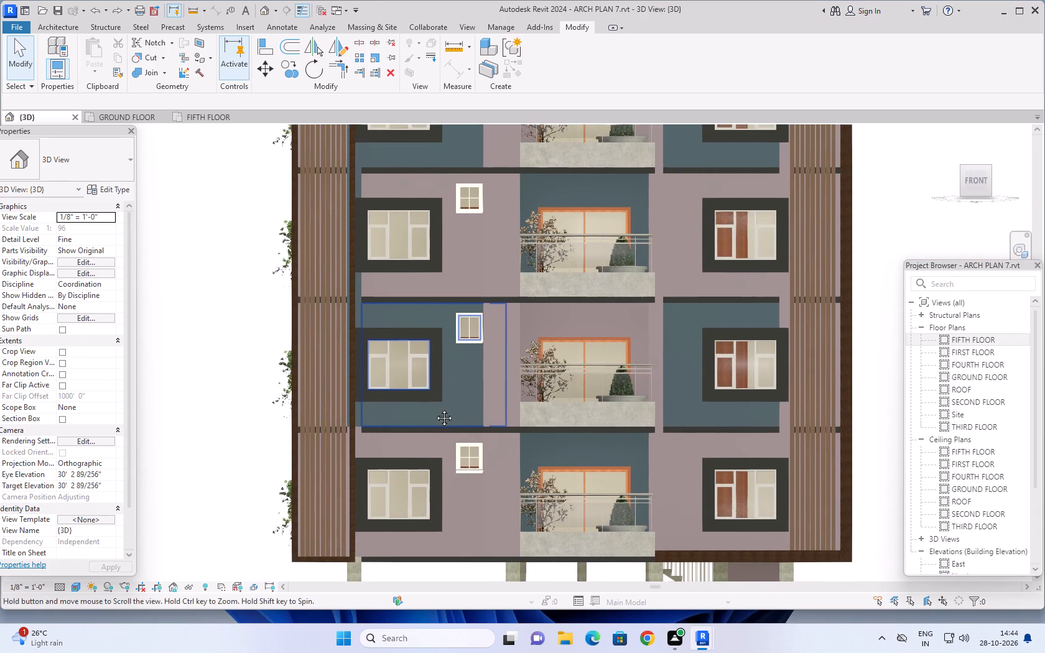
pyautogui.moveTo(435, 409); pyautogui.dragTo(378, 449, button='middle')
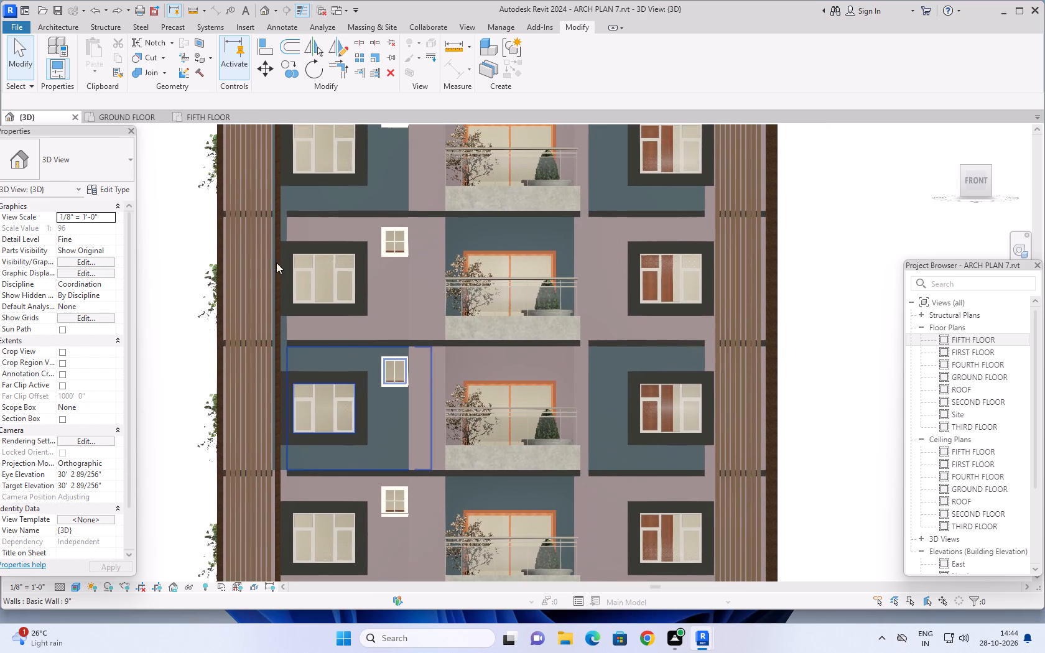
pyautogui.click(197, 55)
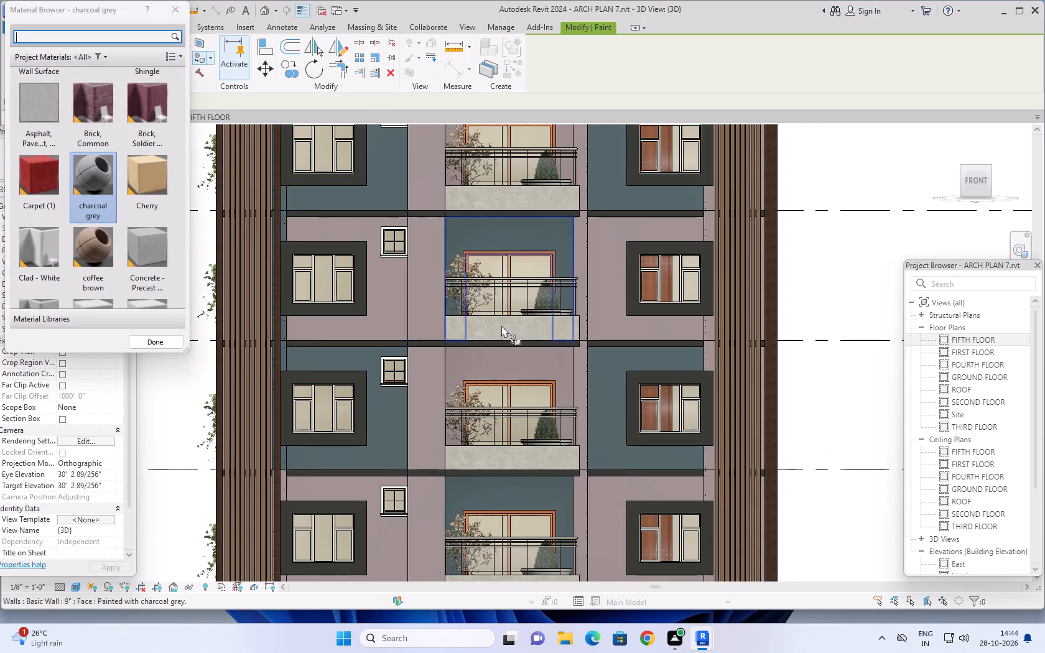
pyautogui.scroll(4, 685, 399)
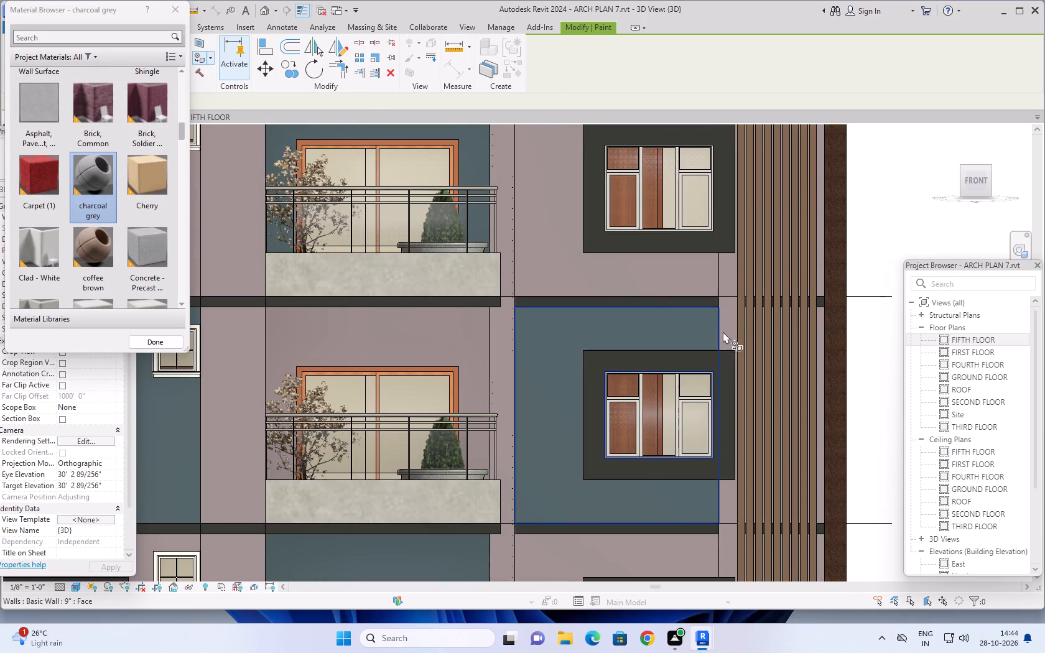
pyautogui.click(725, 331)
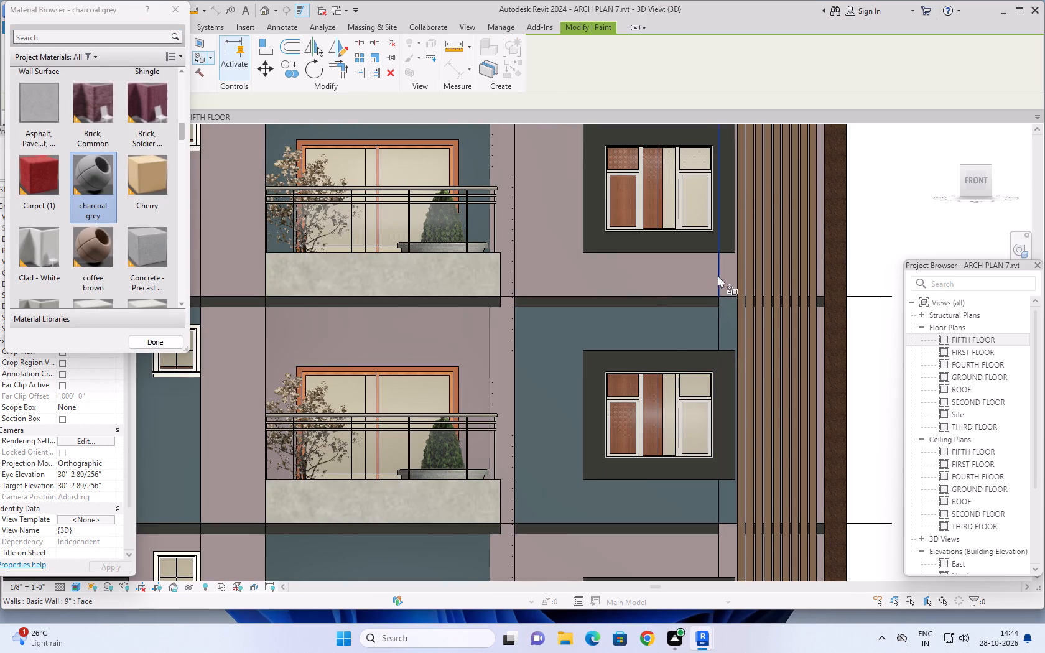
# Paint the narrow fourth-floor strip between the right window wall and the right slat screen with charcoal grey.
pyautogui.scroll(-4, 670, 328)
pyautogui.moveTo(657, 339); pyautogui.dragTo(644, 356, button='middle')
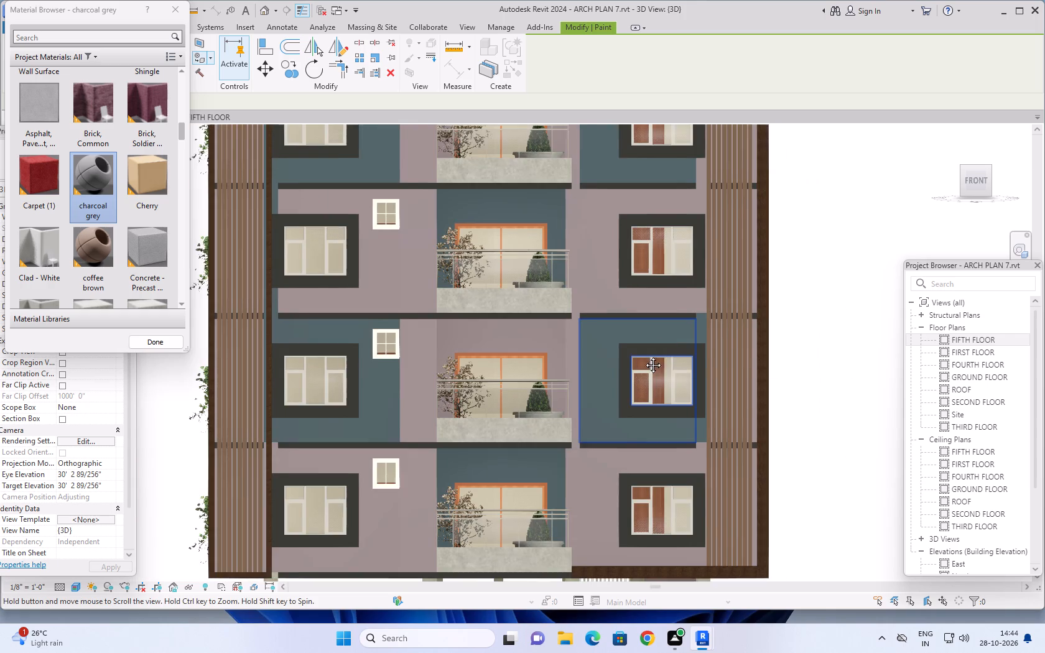
pyautogui.moveTo(644, 356); pyautogui.dragTo(599, 460, button='middle')
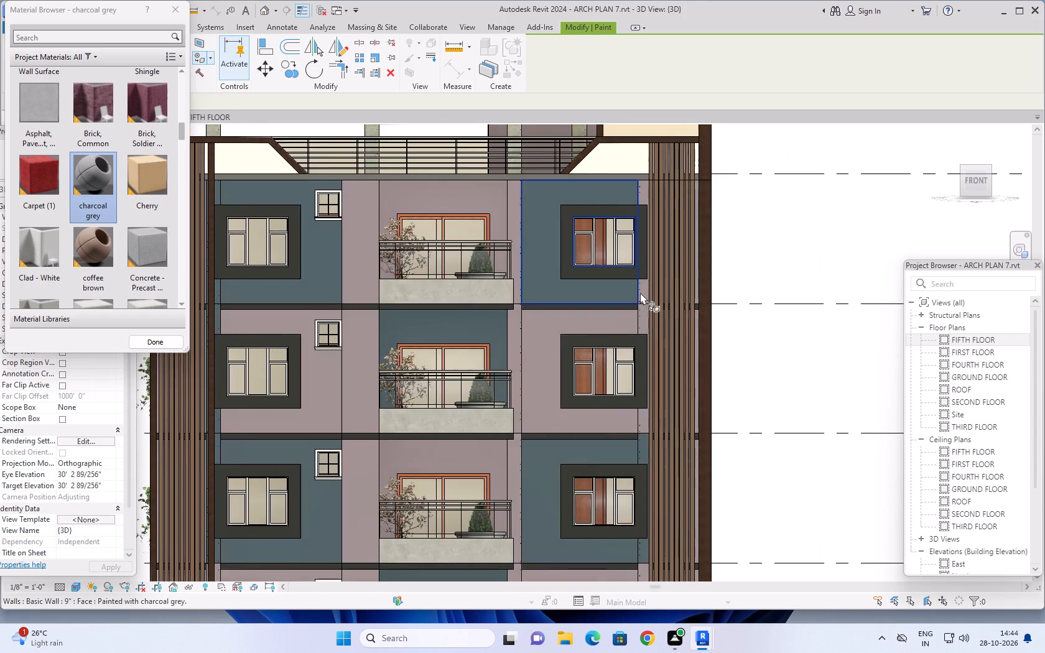
pyautogui.scroll(5, 640, 292)
pyautogui.click(646, 292)
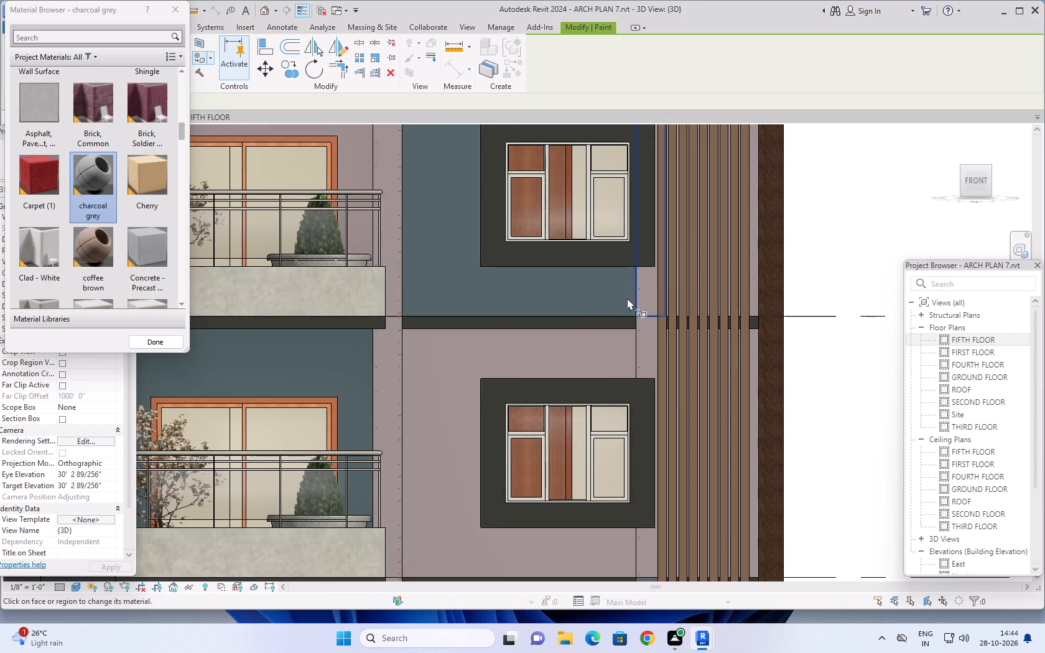
# Paint the wall strips between the left window wall and the balcony charcoal grey on the fourth and second floors.
pyautogui.scroll(-5, 546, 297)
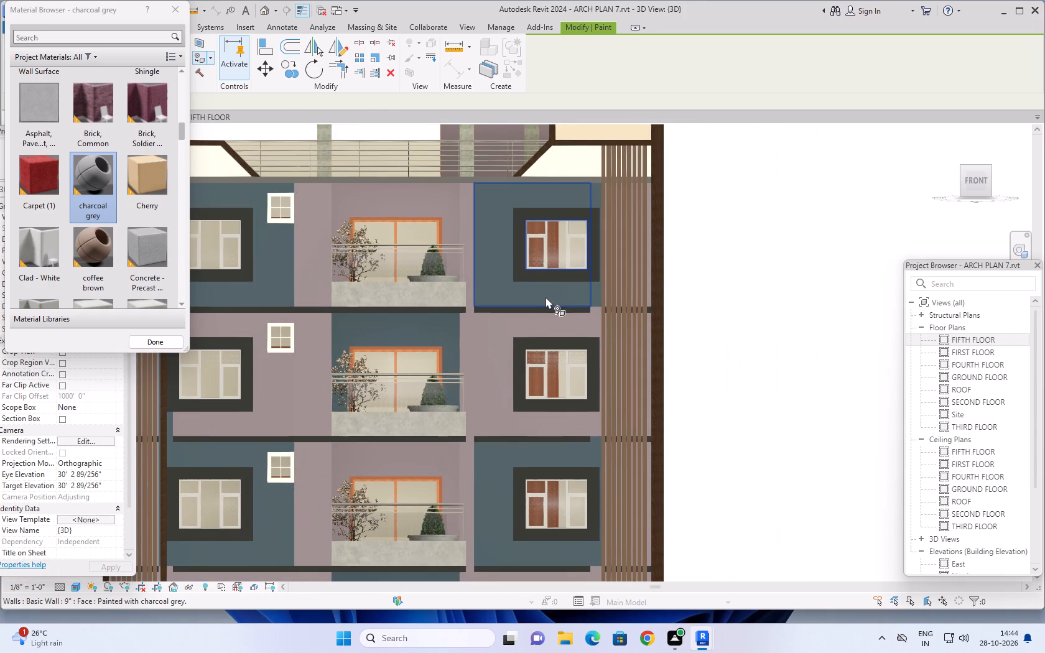
pyautogui.scroll(-2, 546, 297)
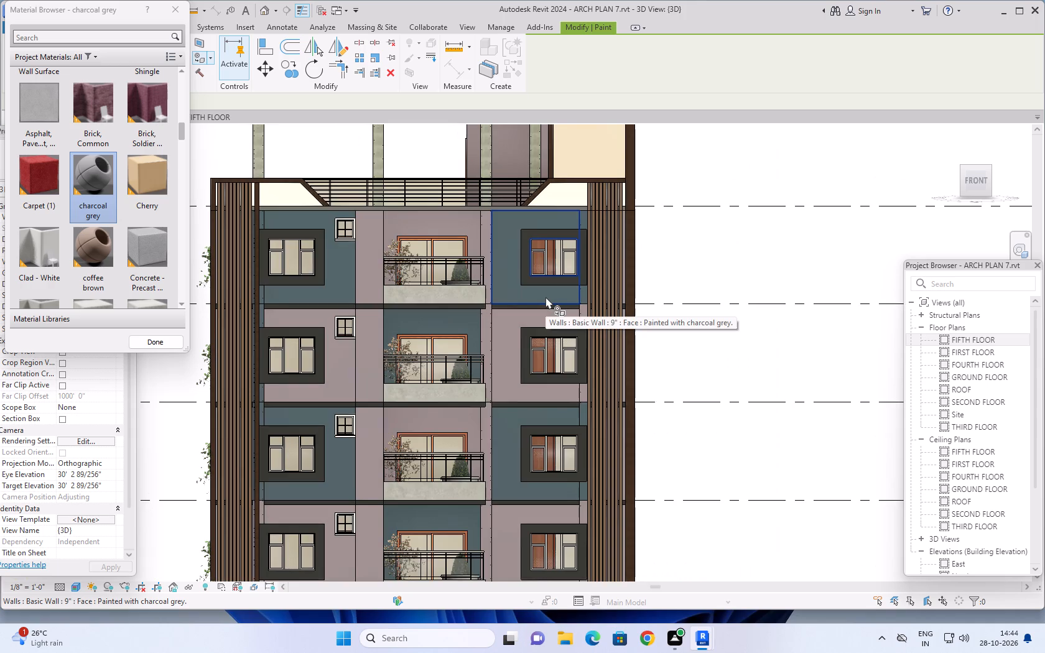
pyautogui.scroll(-1, 546, 297)
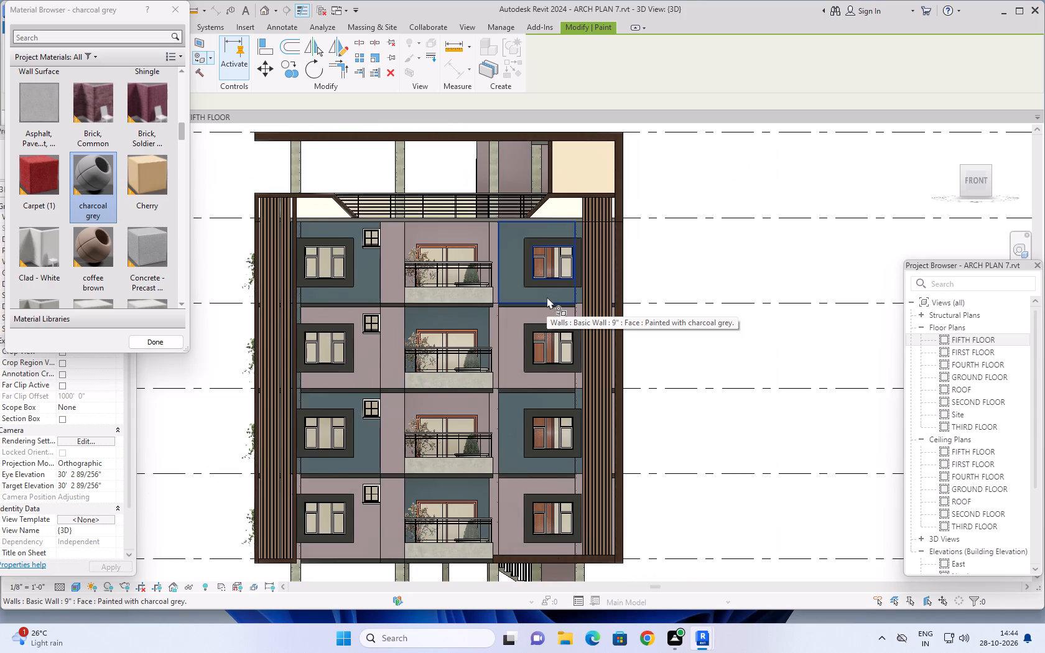
pyautogui.click(392, 268)
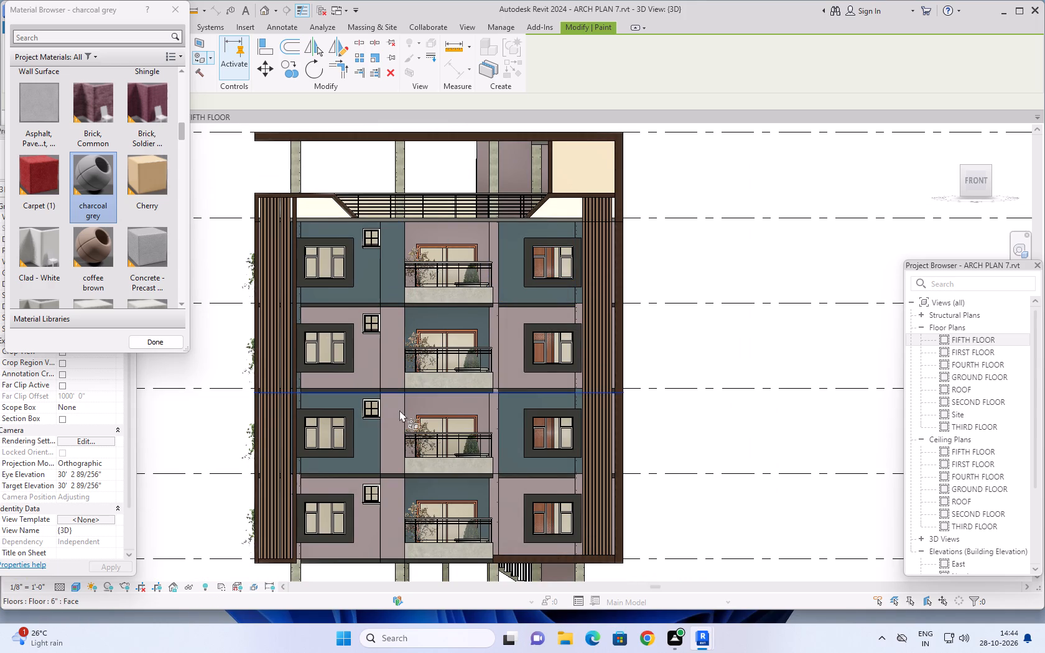
pyautogui.click(392, 427)
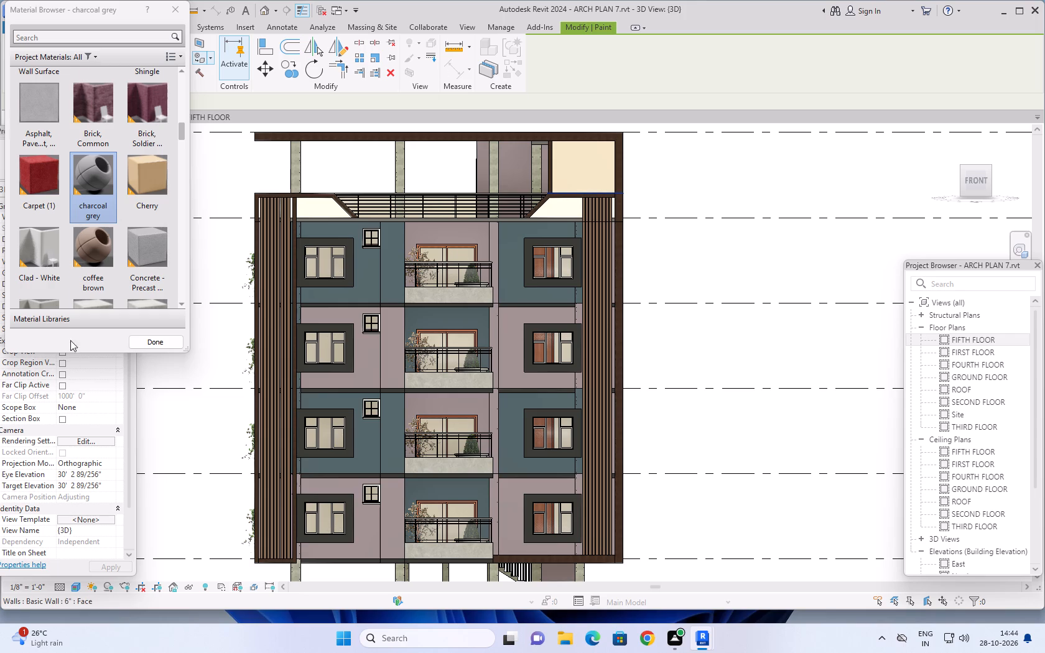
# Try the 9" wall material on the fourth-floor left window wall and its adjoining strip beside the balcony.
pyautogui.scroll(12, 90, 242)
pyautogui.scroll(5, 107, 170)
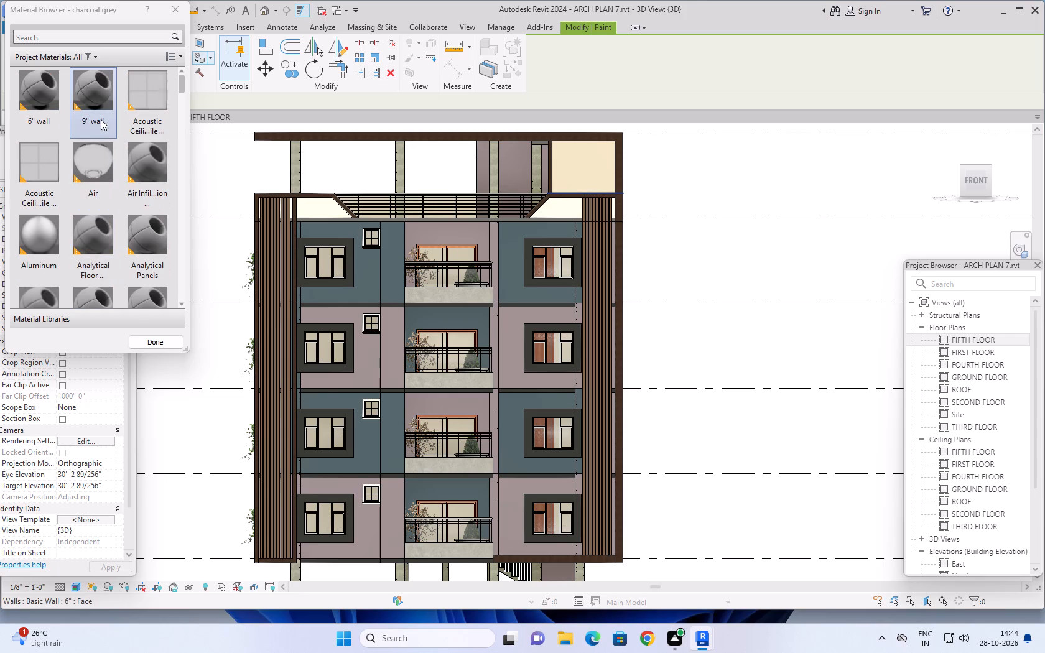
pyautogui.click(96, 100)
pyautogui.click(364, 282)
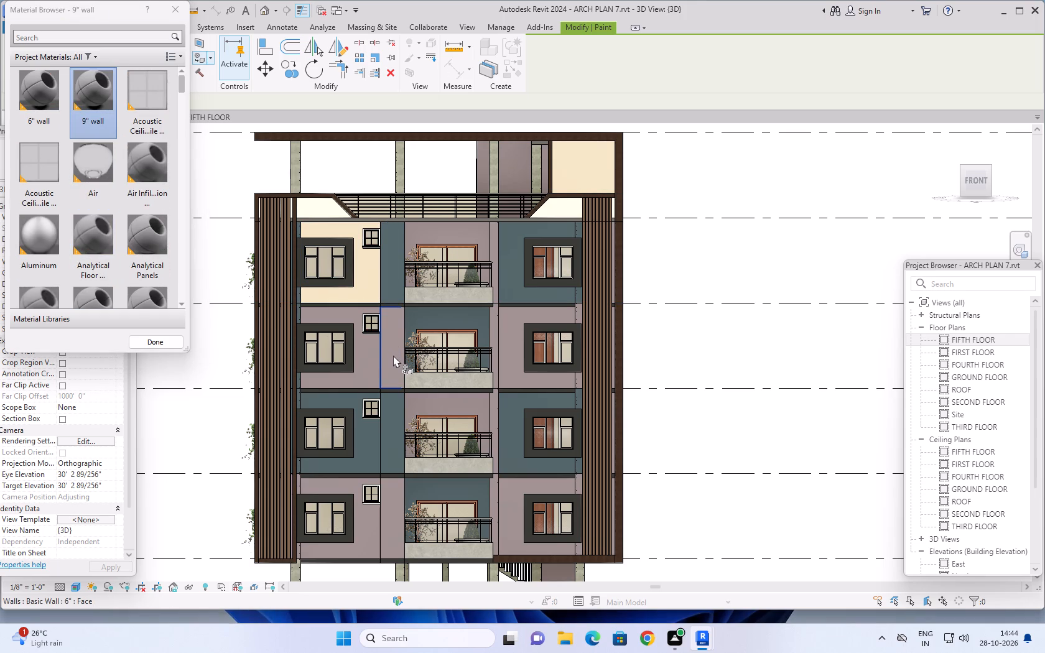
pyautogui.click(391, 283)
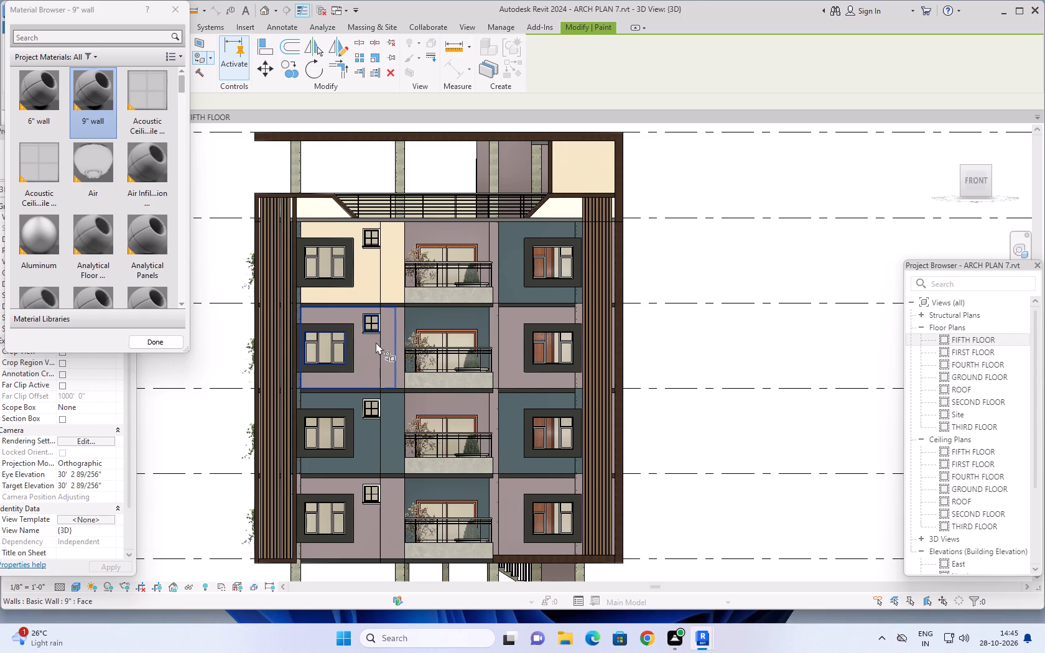
# Repaint the fourth-floor left window wall and its adjoining strip beside the balcony with charcoal grey.
pyautogui.scroll(1, 523, 310)
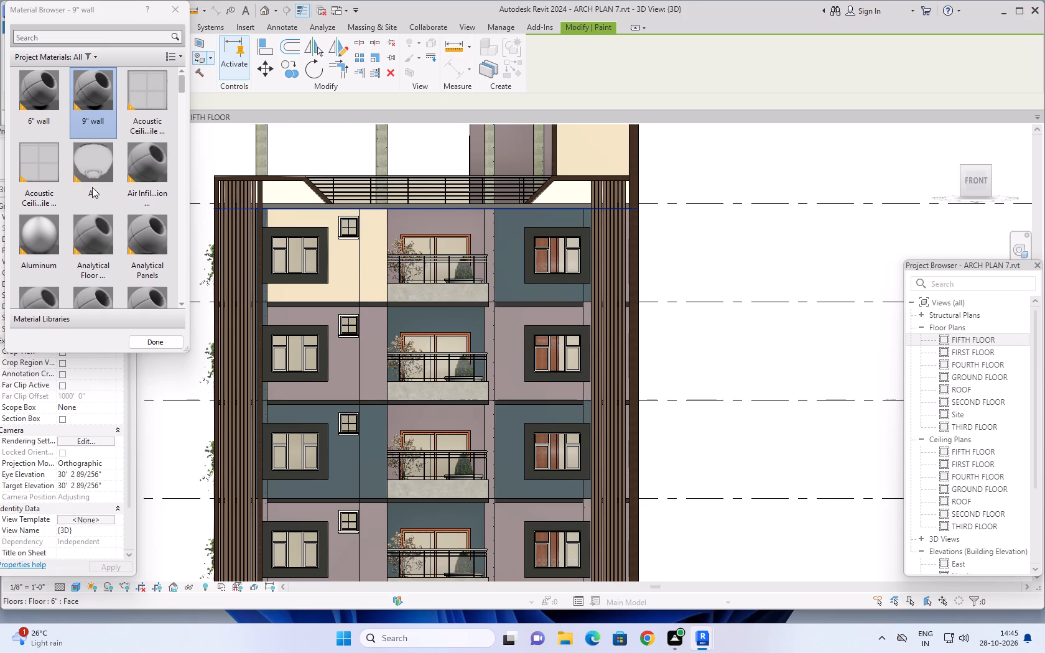
pyautogui.scroll(-3, 98, 183)
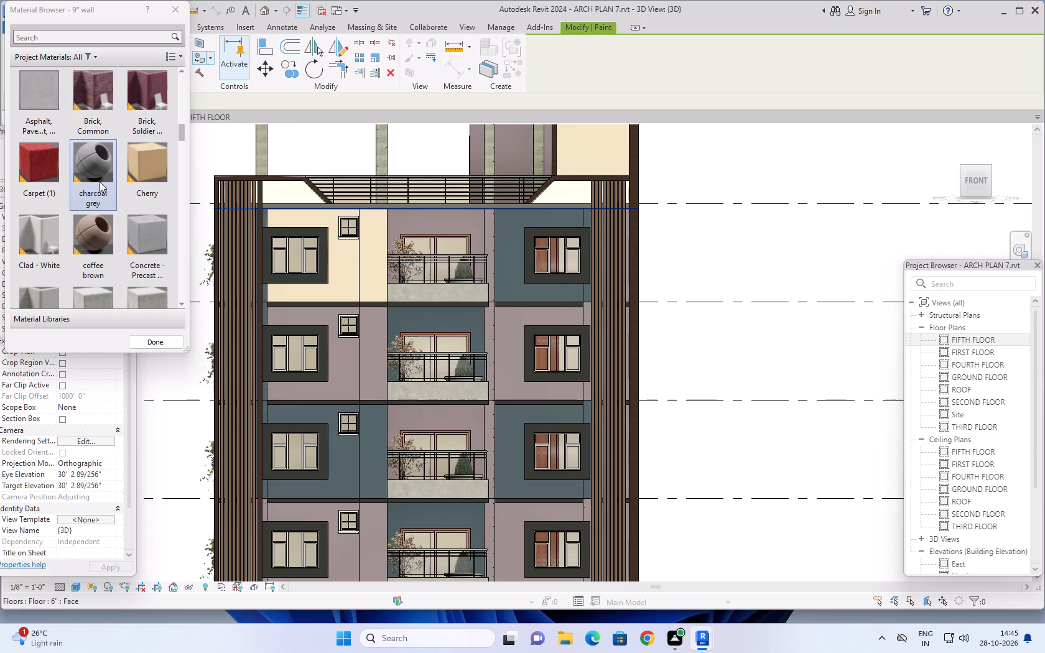
pyautogui.click(97, 172)
pyautogui.click(348, 253)
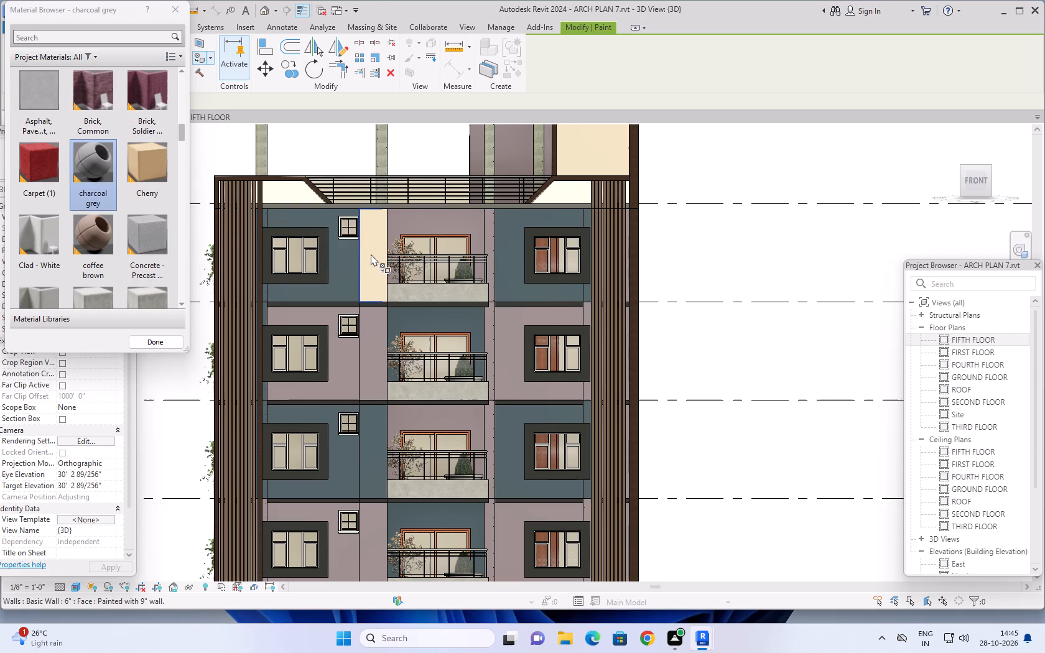
pyautogui.click(375, 254)
# On the building's left side, paint the two central third-floor window walls and the column between them charcoal grey.
pyautogui.scroll(-4, 336, 286)
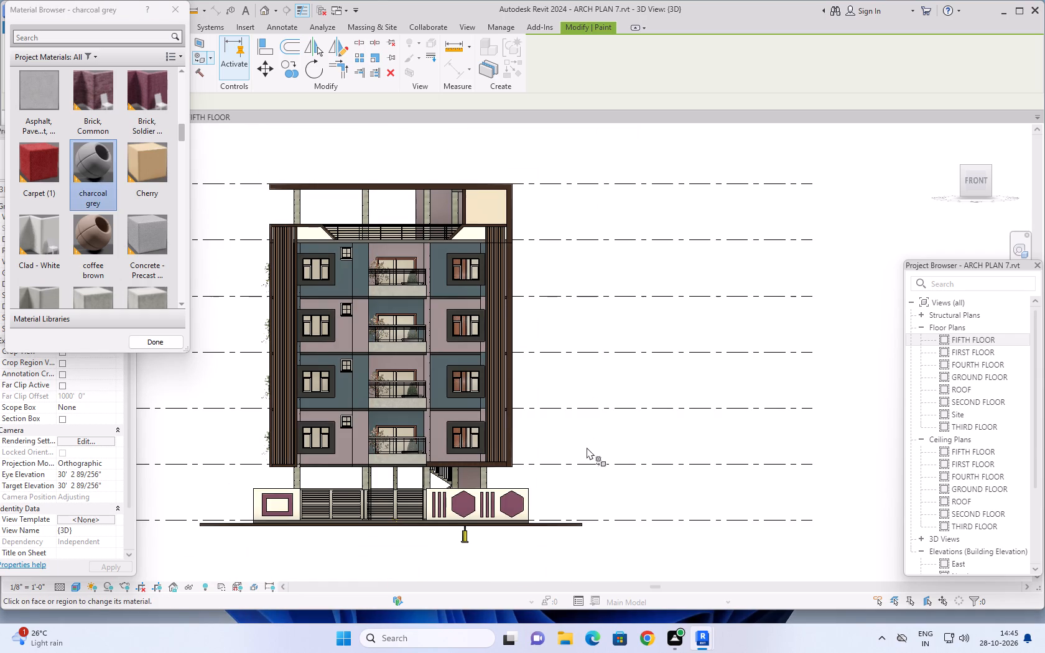
pyautogui.keyDown('shift'); pyautogui.moveTo(583, 449); pyautogui.dragTo(738, 455, button='middle'); pyautogui.keyUp('shift')
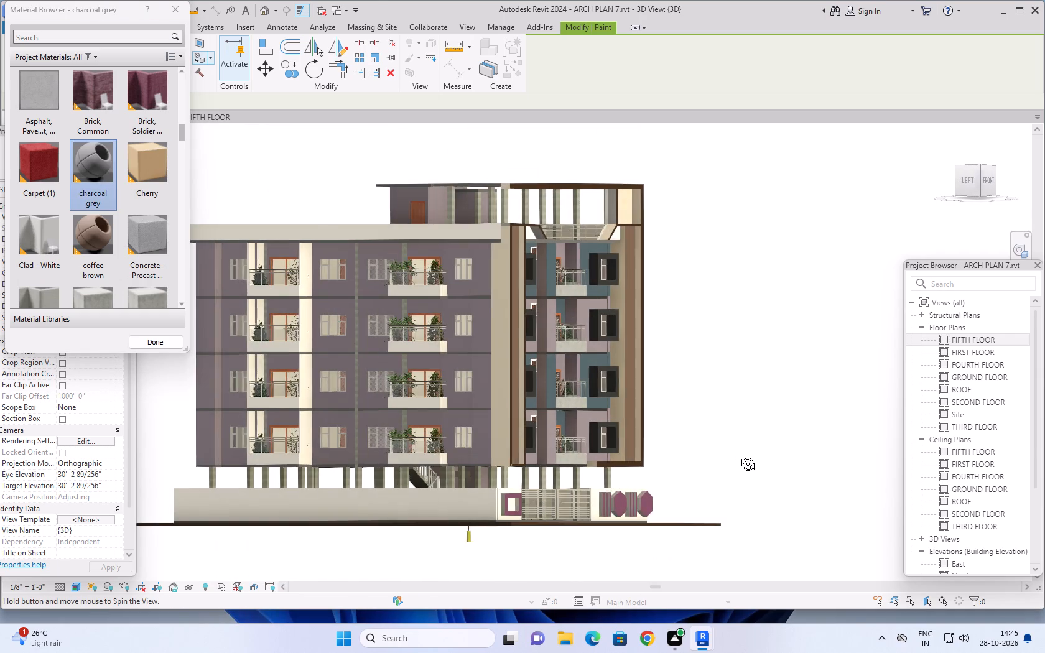
pyautogui.keyDown('shift'); pyautogui.moveTo(738, 455); pyautogui.dragTo(741, 456, button='middle'); pyautogui.keyUp('shift')
pyautogui.moveTo(747, 392); pyautogui.dragTo(834, 420, button='middle')
pyautogui.scroll(3, 432, 376)
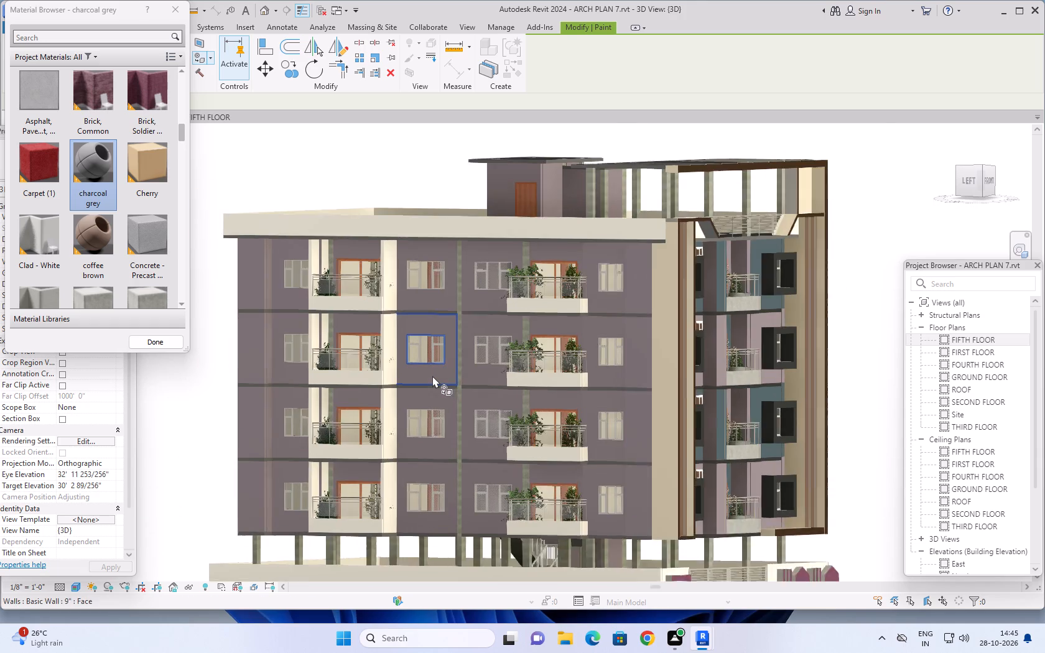
pyautogui.keyDown('shift'); pyautogui.moveTo(432, 376); pyautogui.dragTo(477, 384, button='middle'); pyautogui.keyUp('shift')
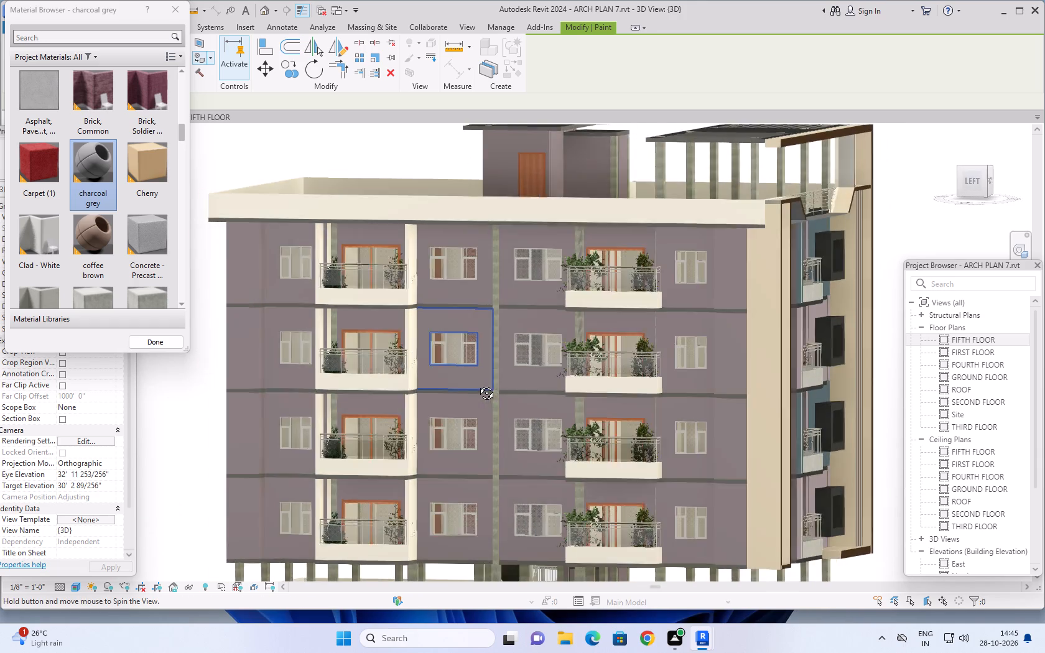
pyautogui.keyDown('shift'); pyautogui.moveTo(477, 384); pyautogui.dragTo(506, 376, button='middle'); pyautogui.keyUp('shift')
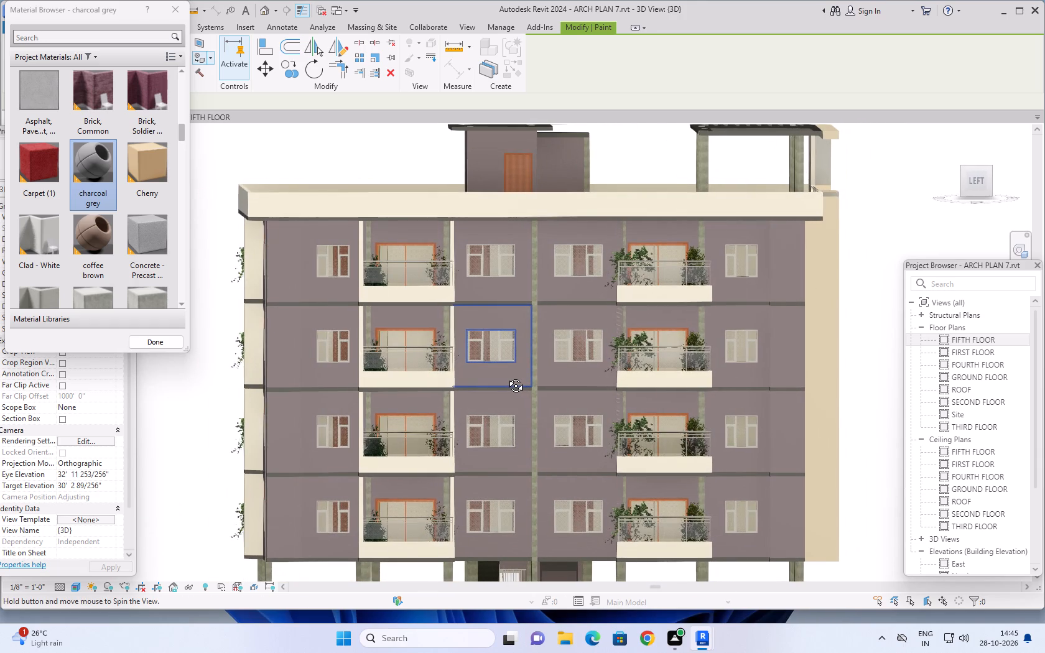
pyautogui.keyDown('shift'); pyautogui.moveTo(506, 376); pyautogui.dragTo(504, 376, button='middle'); pyautogui.keyUp('shift')
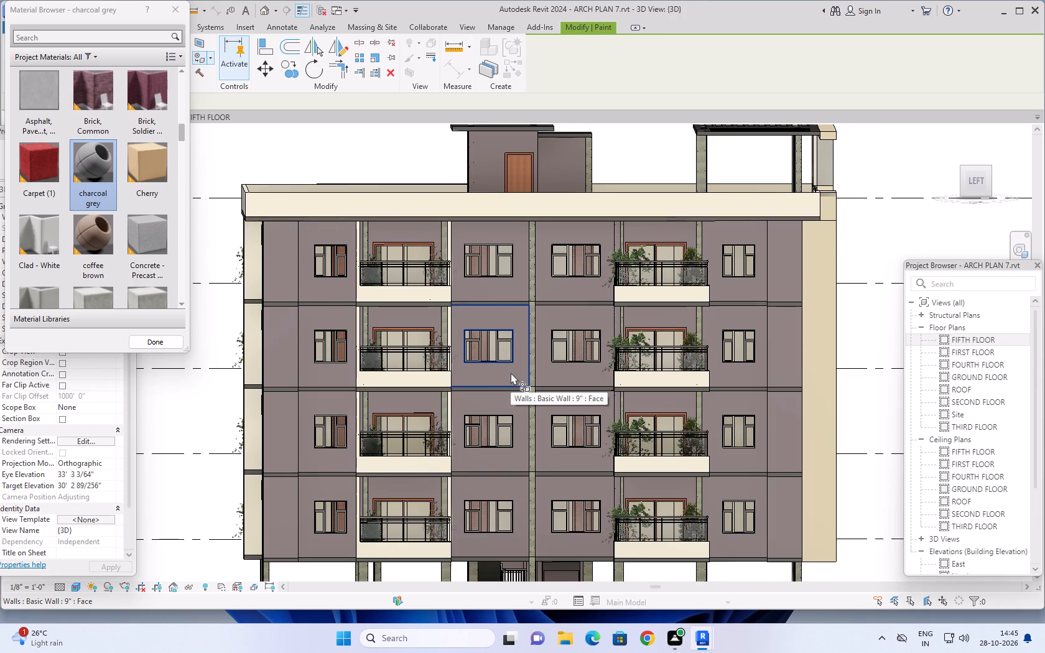
pyautogui.click(511, 373)
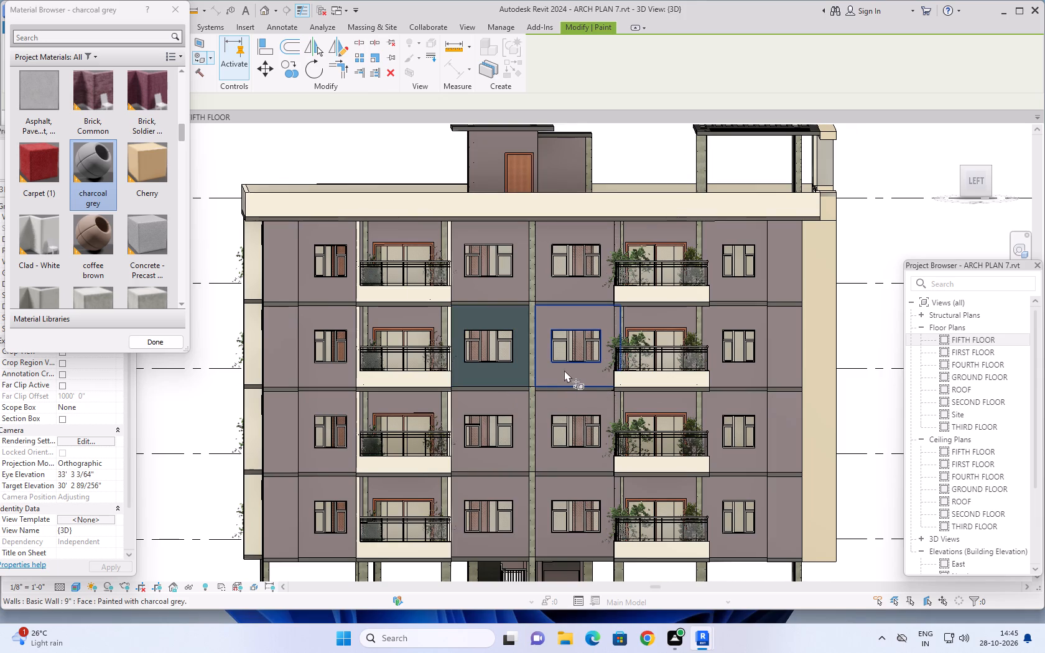
pyautogui.click(565, 370)
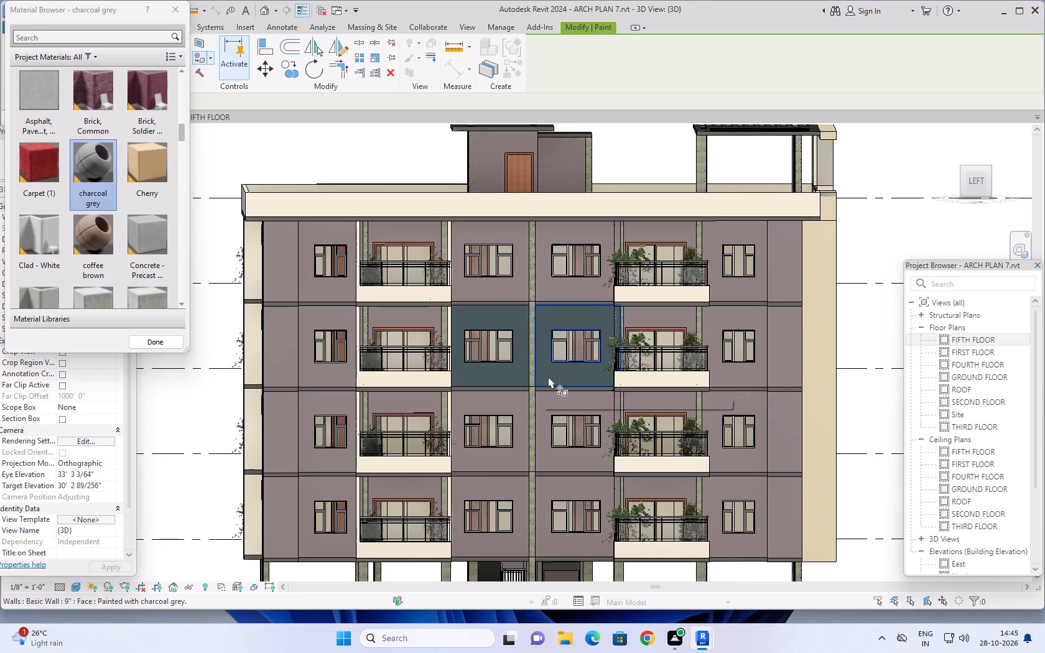
pyautogui.scroll(4, 531, 373)
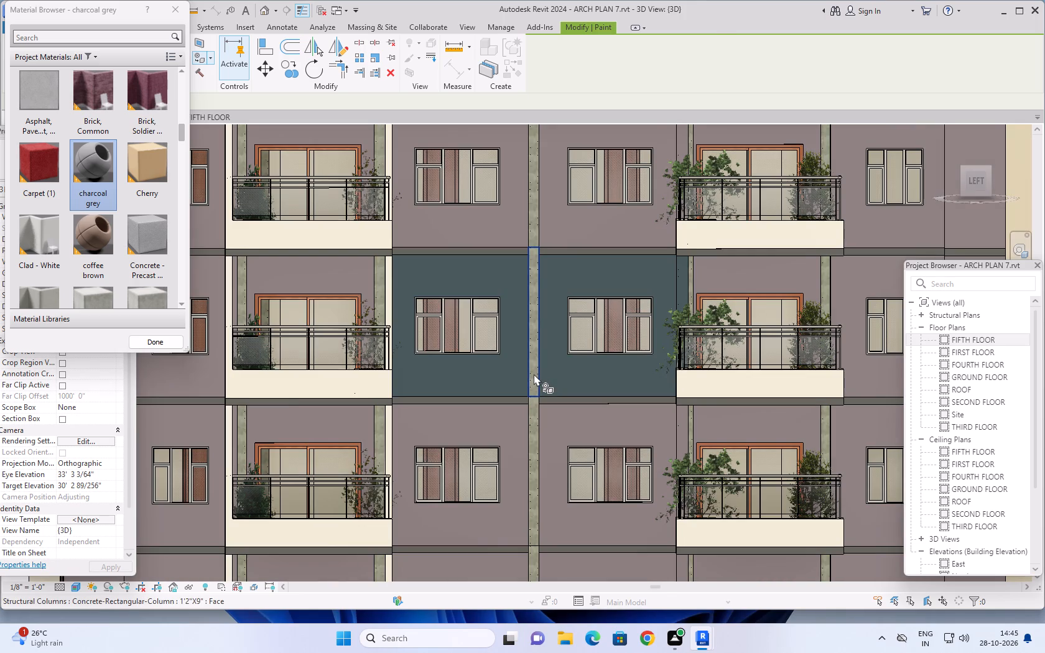
pyautogui.click(534, 374)
# Paint the left side's fourth-floor rear window wall, the adjoining end wall and the return face between them charcoal grey.
pyautogui.scroll(-3, 555, 377)
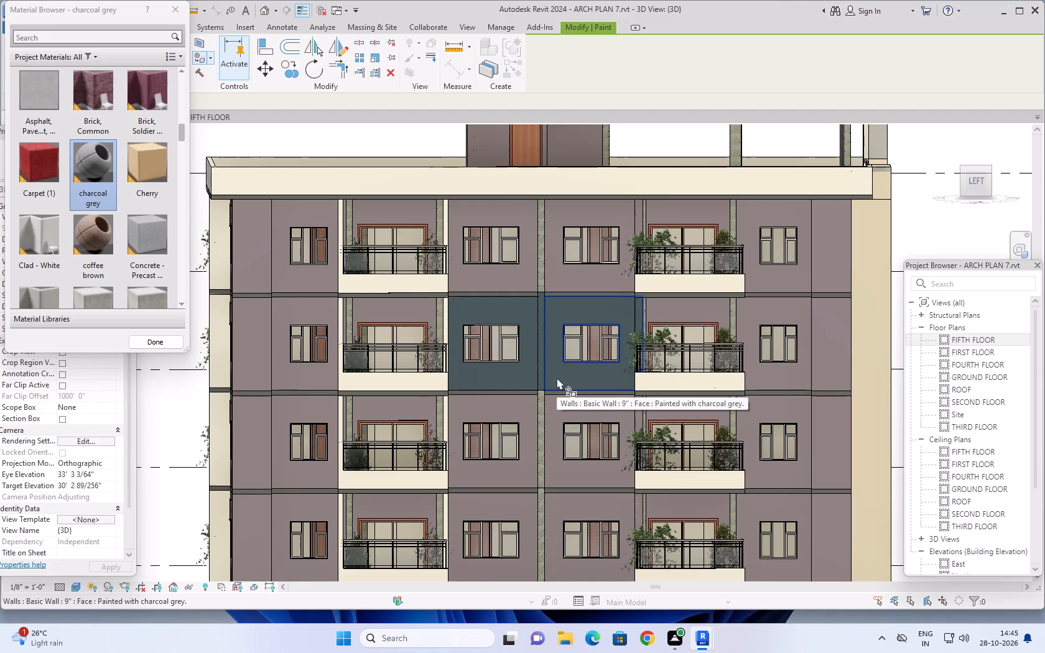
pyautogui.scroll(-1, 557, 377)
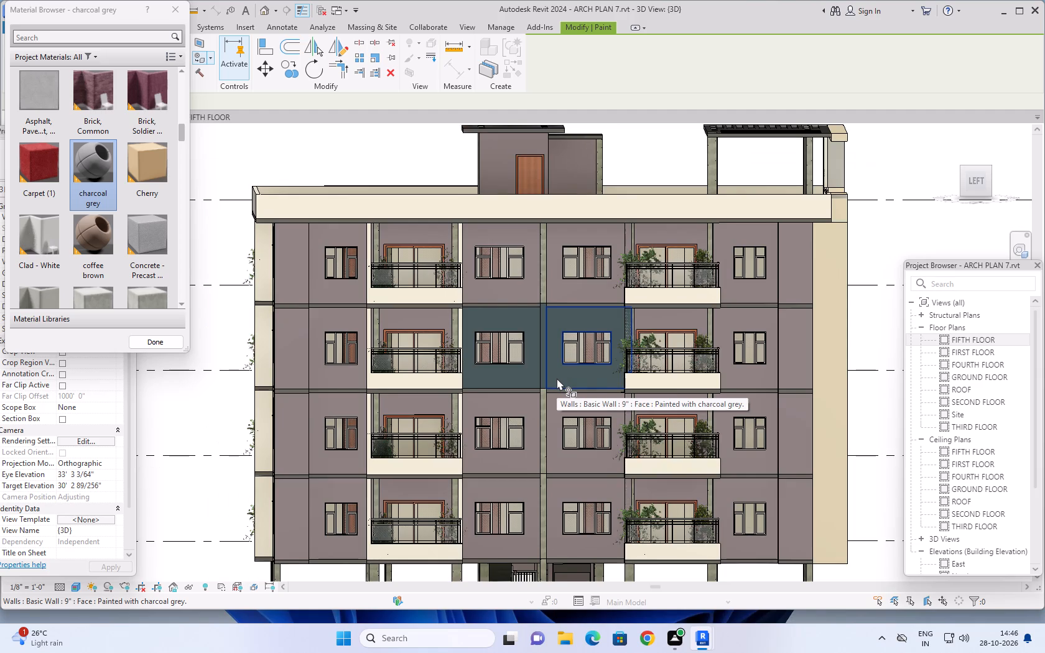
pyautogui.keyDown('shift'); pyautogui.moveTo(334, 290); pyautogui.dragTo(353, 304, button='middle'); pyautogui.keyUp('shift')
pyautogui.click(351, 302)
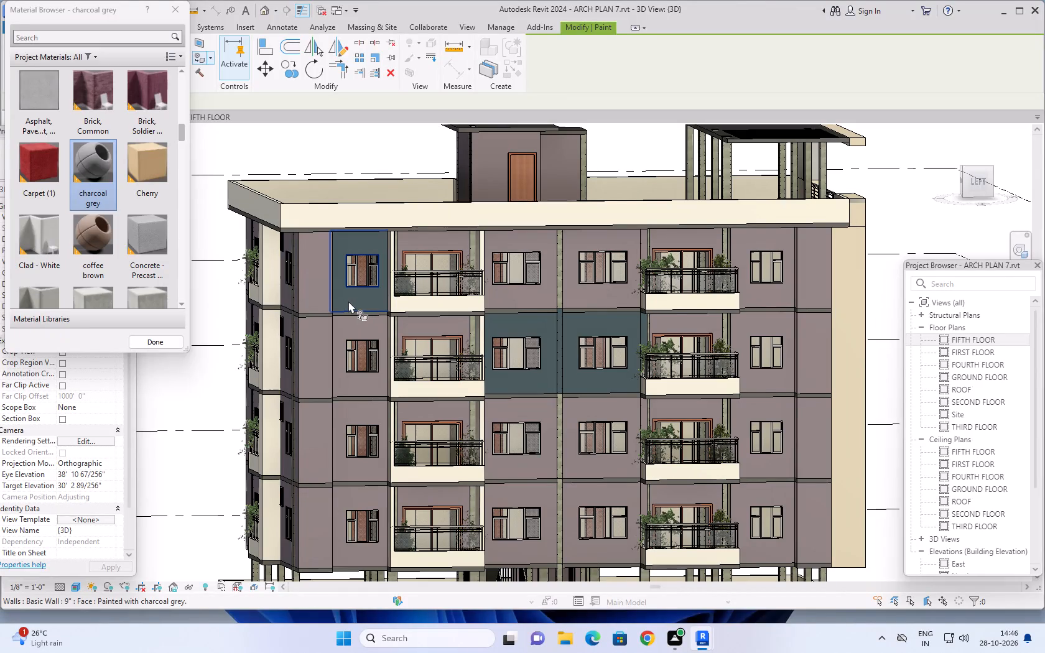
pyautogui.click(321, 295)
pyautogui.moveTo(341, 296); pyautogui.dragTo(307, 308, button='middle')
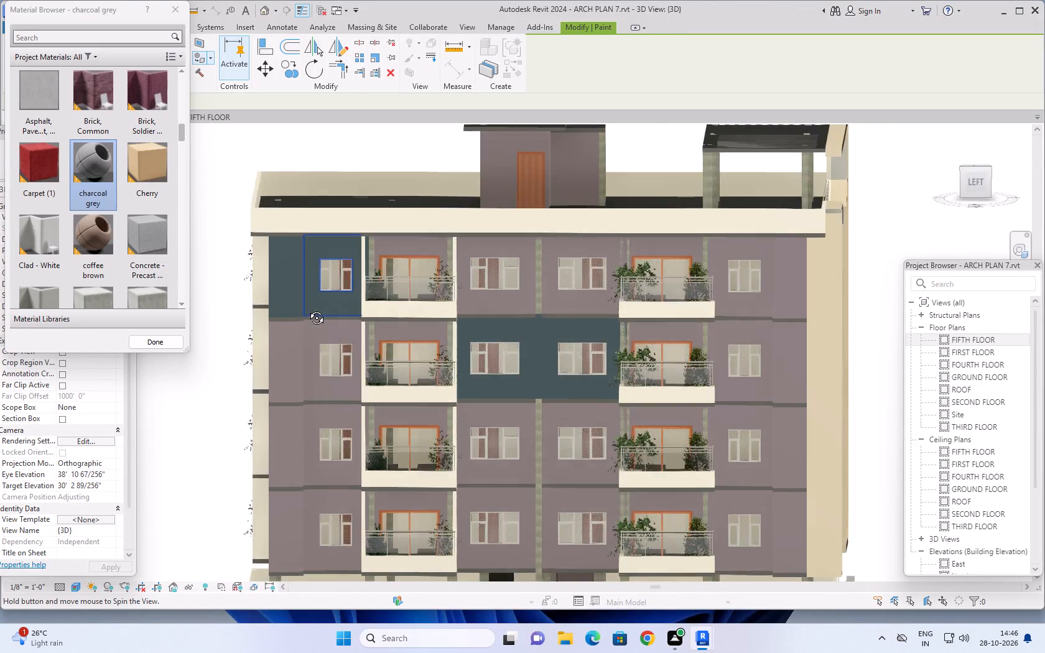
pyautogui.moveTo(307, 308); pyautogui.dragTo(269, 310, button='middle')
pyautogui.scroll(4, 262, 283)
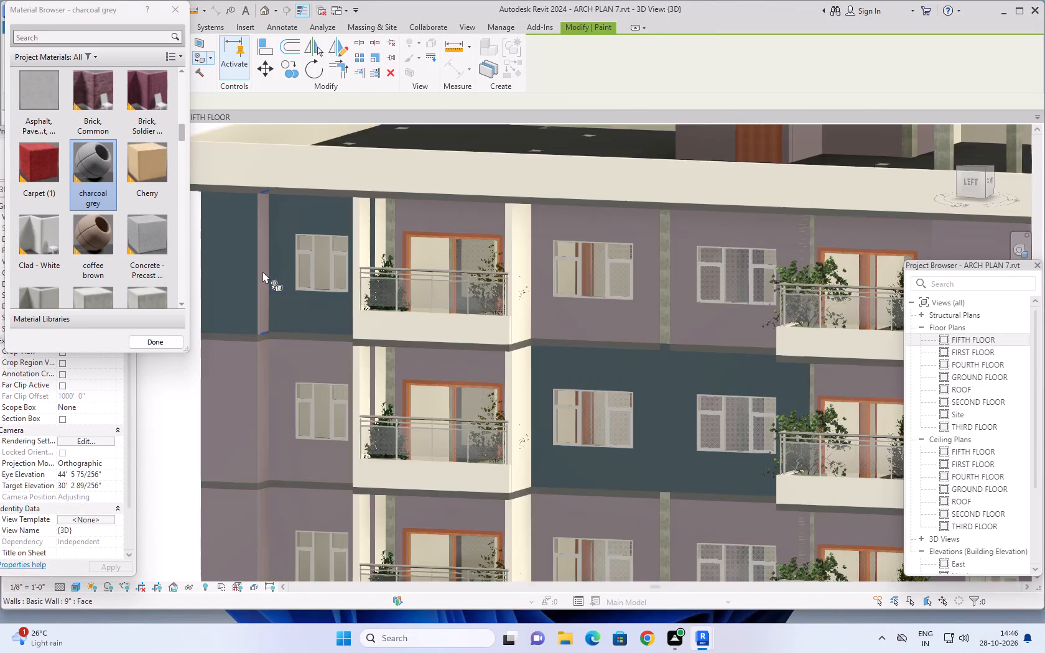
pyautogui.scroll(4, 262, 271)
pyautogui.click(264, 282)
# Paint the left side's fourth-floor window wall nearest the front and its adjoining end wall charcoal grey.
pyautogui.scroll(-3, 310, 303)
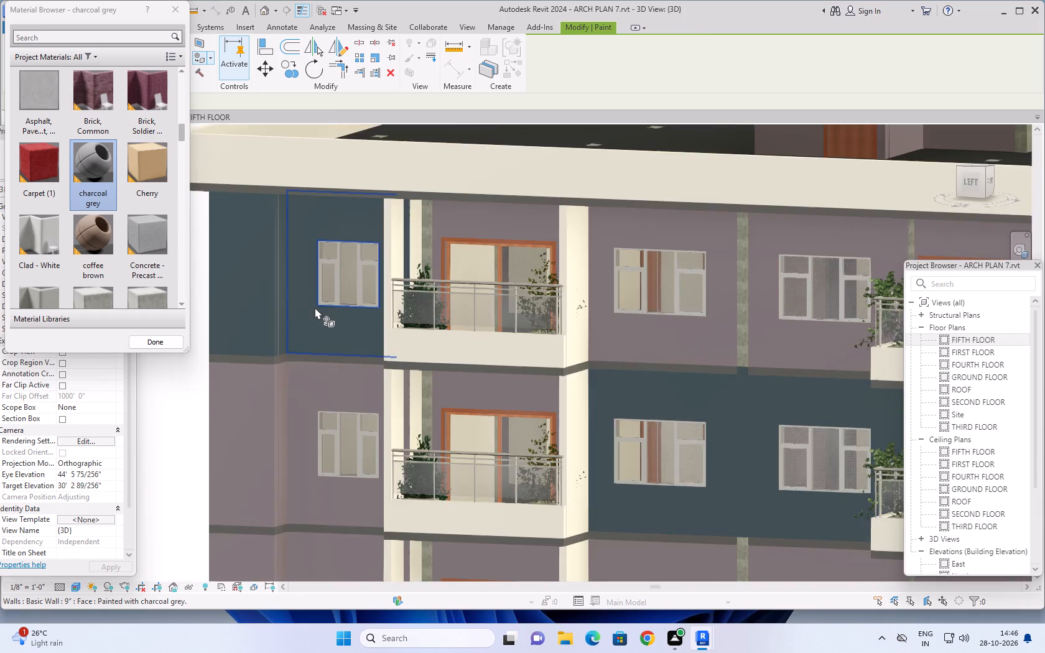
pyautogui.scroll(-6, 315, 307)
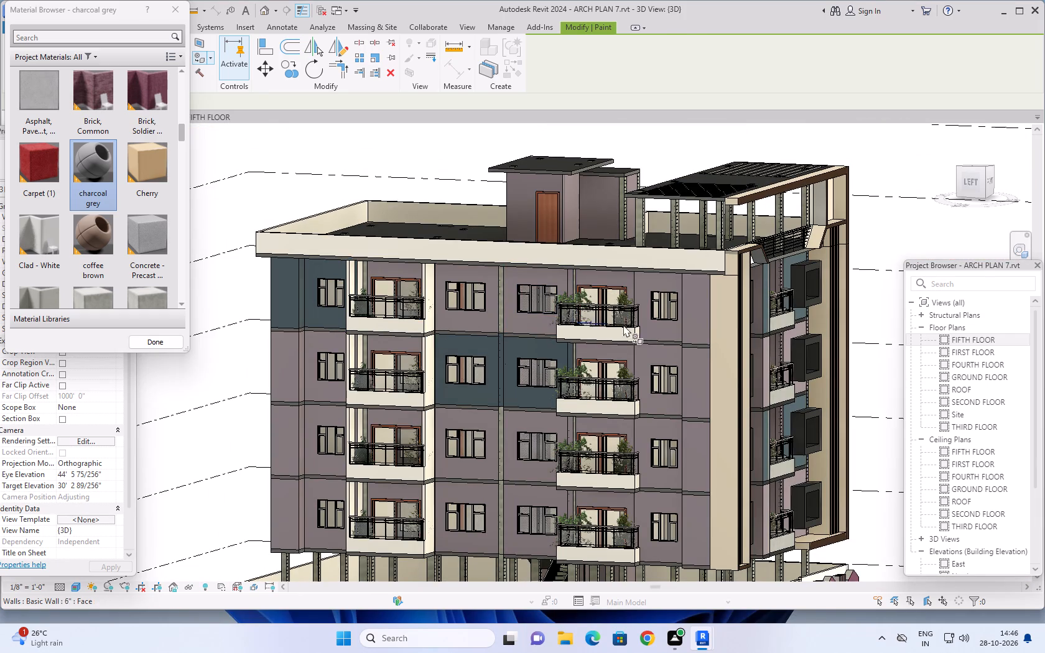
pyautogui.keyDown('shift'); pyautogui.moveTo(661, 323); pyautogui.dragTo(672, 323, button='middle'); pyautogui.keyUp('shift')
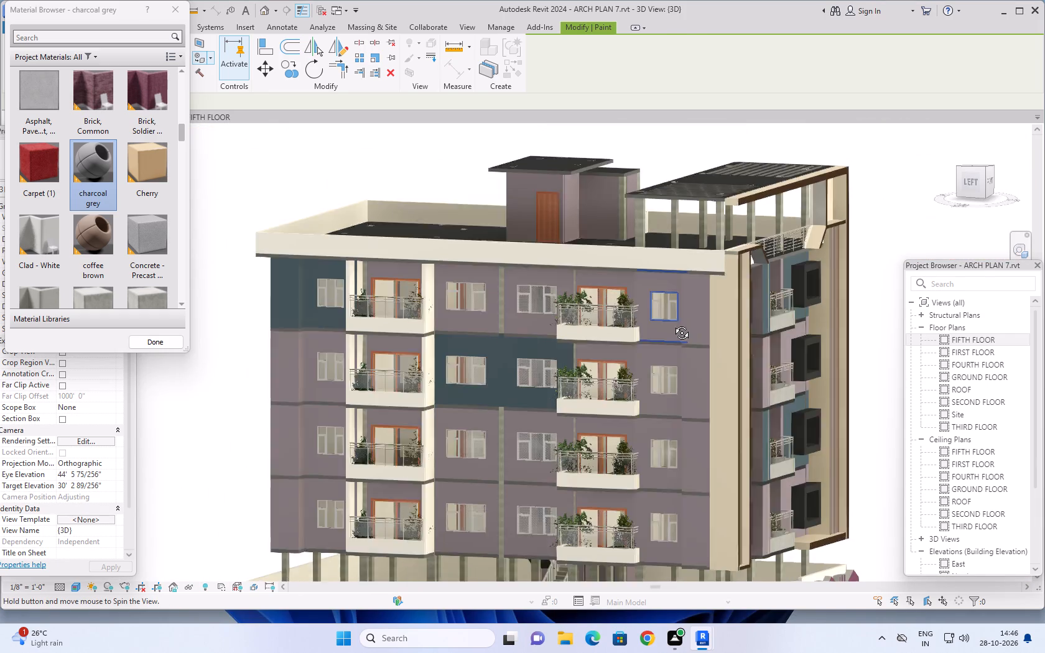
pyautogui.keyDown('shift'); pyautogui.moveTo(672, 323); pyautogui.dragTo(692, 317, button='middle'); pyautogui.keyUp('shift')
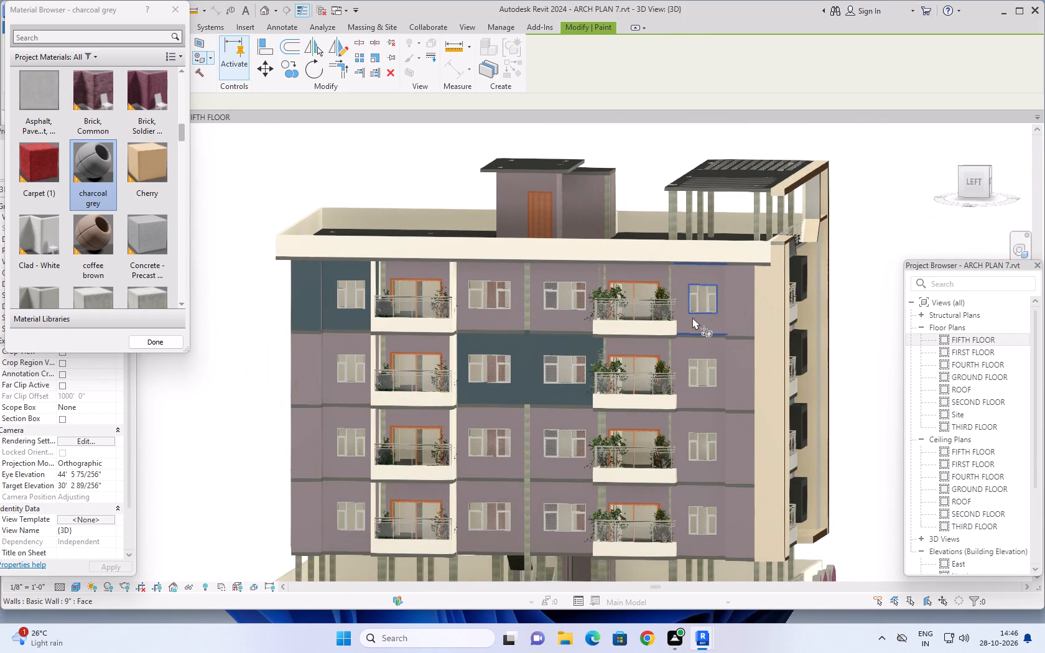
pyautogui.scroll(4, 688, 320)
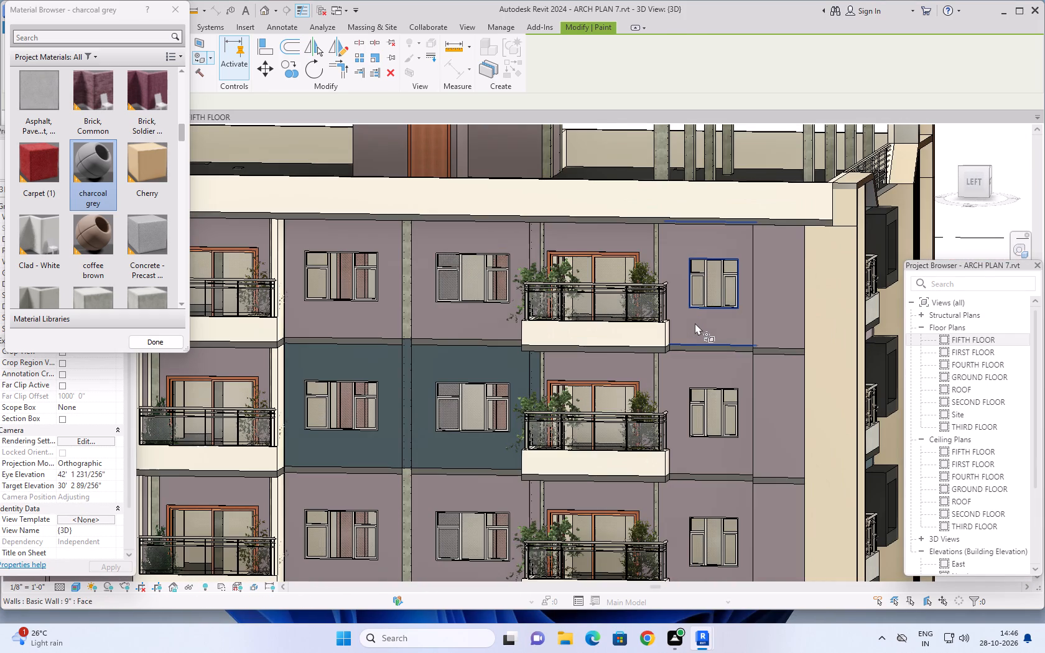
pyautogui.click(695, 325)
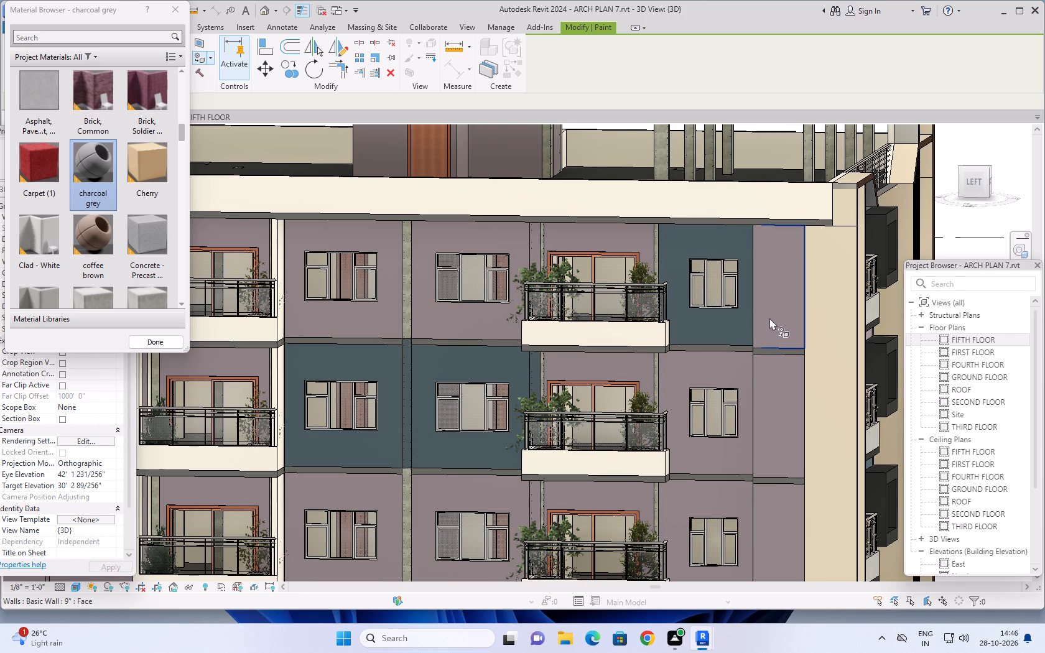
pyautogui.click(769, 318)
# Paint the fourth-floor return face between the left side's front-end window wall and its adjoining end wall charcoal grey.
pyautogui.keyDown('shift'); pyautogui.moveTo(712, 325); pyautogui.dragTo(764, 331, button='middle'); pyautogui.keyUp('shift')
pyautogui.moveTo(777, 327); pyautogui.dragTo(711, 364, button='middle')
pyautogui.keyDown('shift'); pyautogui.moveTo(727, 358); pyautogui.dragTo(753, 359, button='middle'); pyautogui.keyUp('shift')
pyautogui.scroll(7, 794, 317)
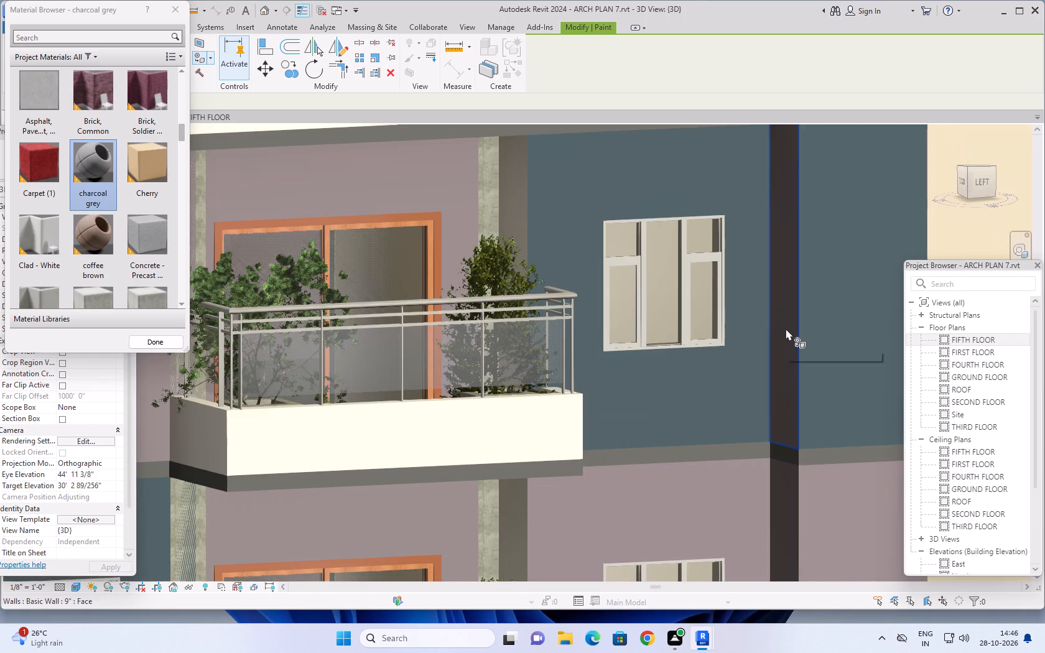
pyautogui.click(786, 328)
# Paint the left side's second-floor rear end wall, the adjoining window wall and the return face between them charcoal grey.
pyautogui.scroll(-10, 712, 356)
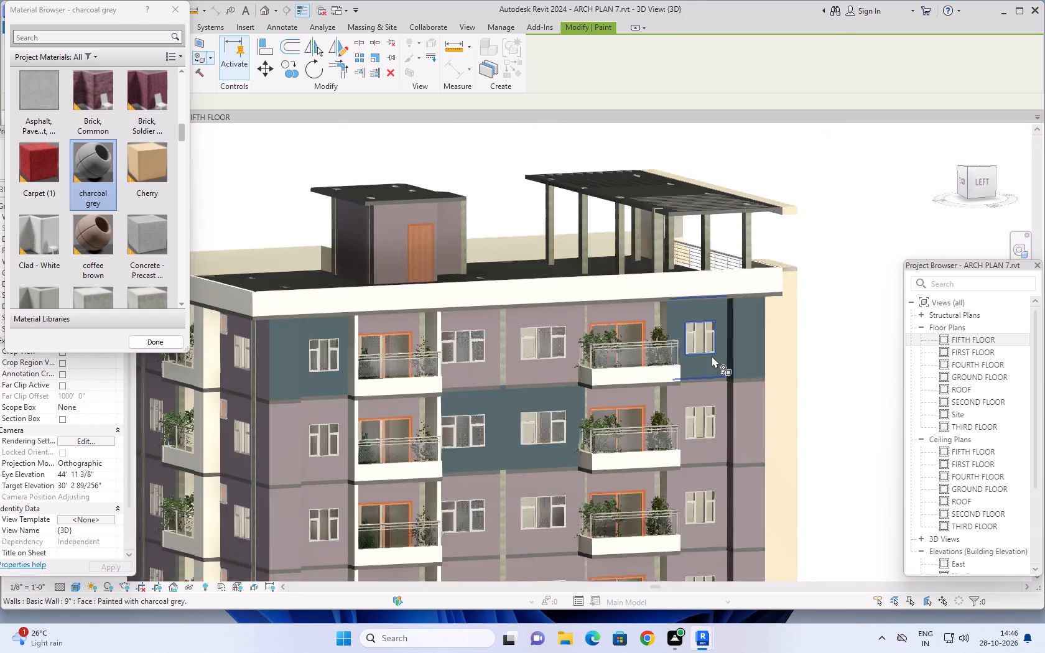
pyautogui.scroll(-4, 712, 356)
pyautogui.keyDown('shift'); pyautogui.moveTo(606, 448); pyautogui.dragTo(585, 405, button='middle'); pyautogui.keyUp('shift')
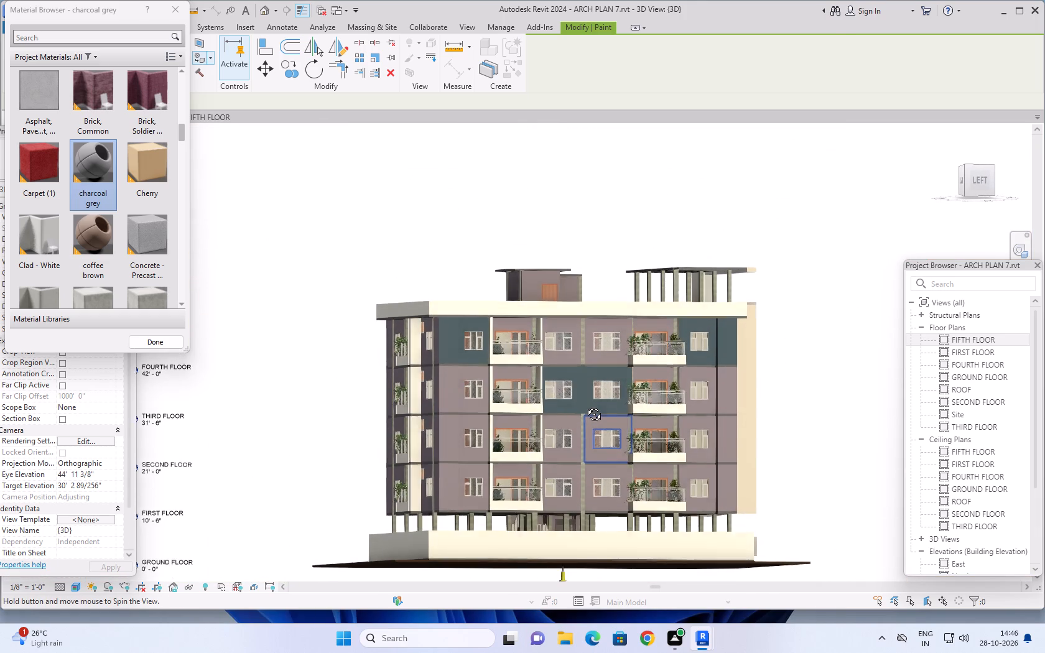
pyautogui.keyDown('shift'); pyautogui.moveTo(585, 405); pyautogui.dragTo(577, 419, button='middle'); pyautogui.keyUp('shift')
pyautogui.scroll(5, 448, 448)
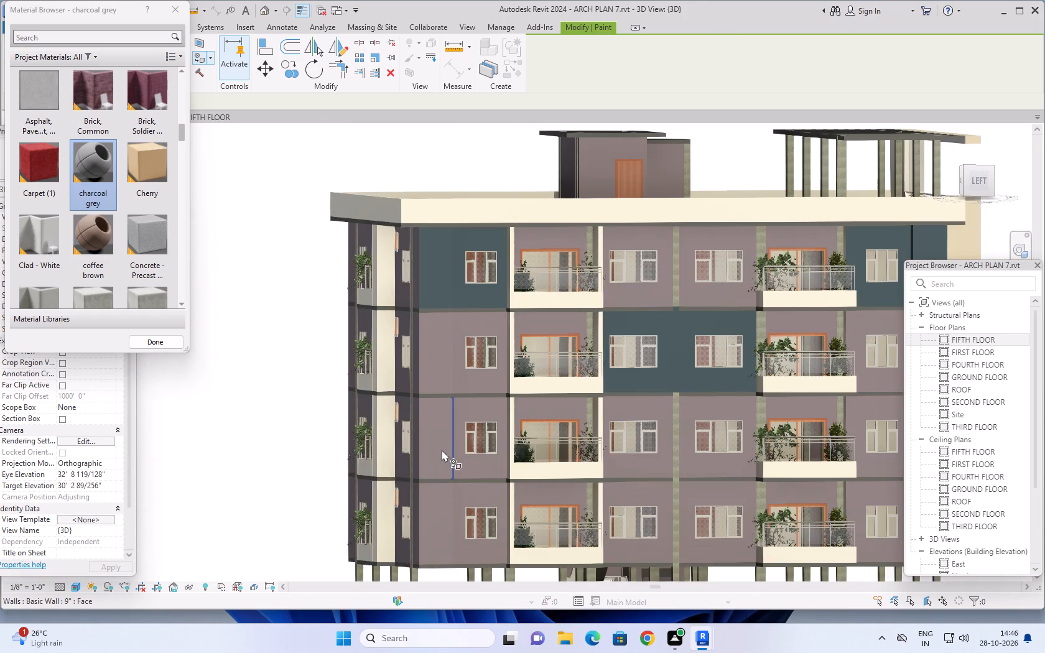
pyautogui.scroll(1, 442, 450)
pyautogui.click(435, 433)
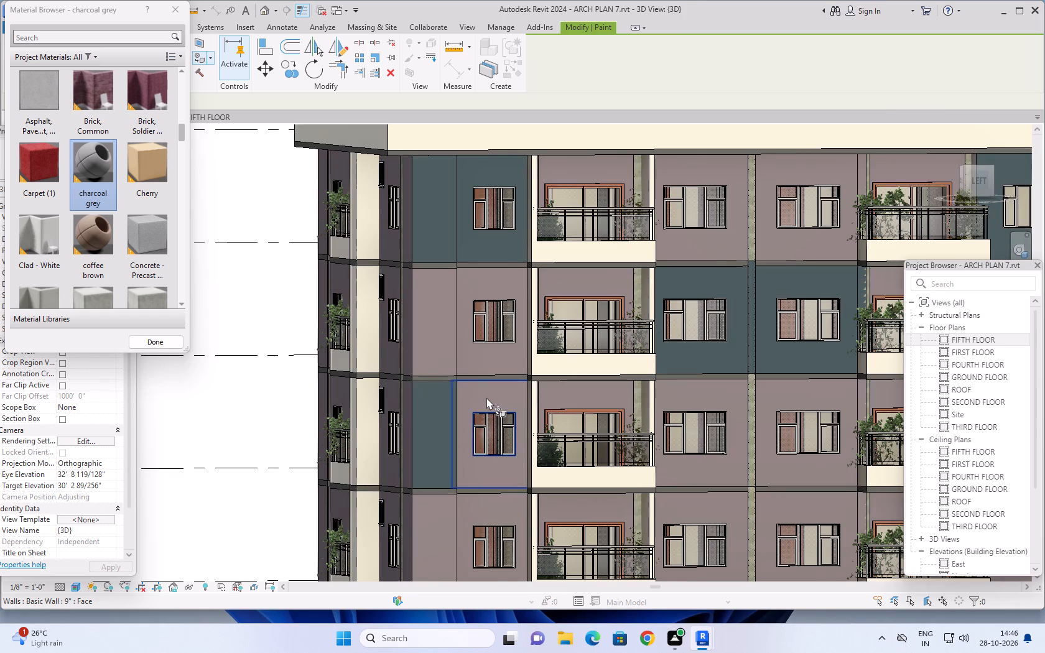
pyautogui.click(486, 397)
pyautogui.keyDown('shift'); pyautogui.moveTo(494, 448); pyautogui.dragTo(429, 463, button='middle'); pyautogui.keyUp('shift')
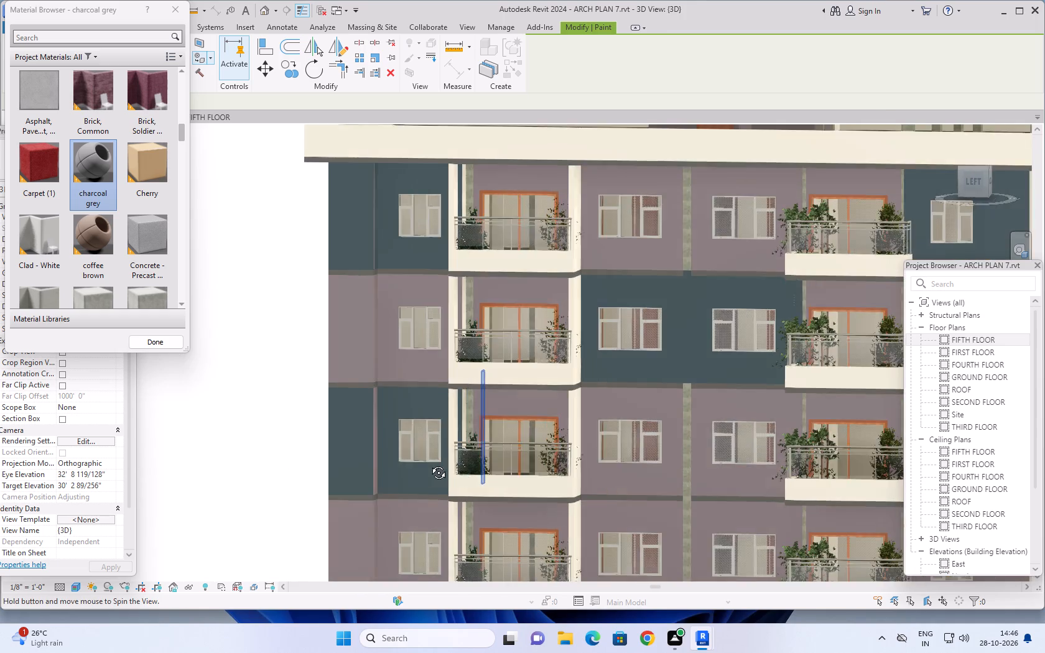
pyautogui.keyDown('shift'); pyautogui.moveTo(429, 463); pyautogui.dragTo(388, 460, button='middle'); pyautogui.keyUp('shift')
pyautogui.click(334, 402)
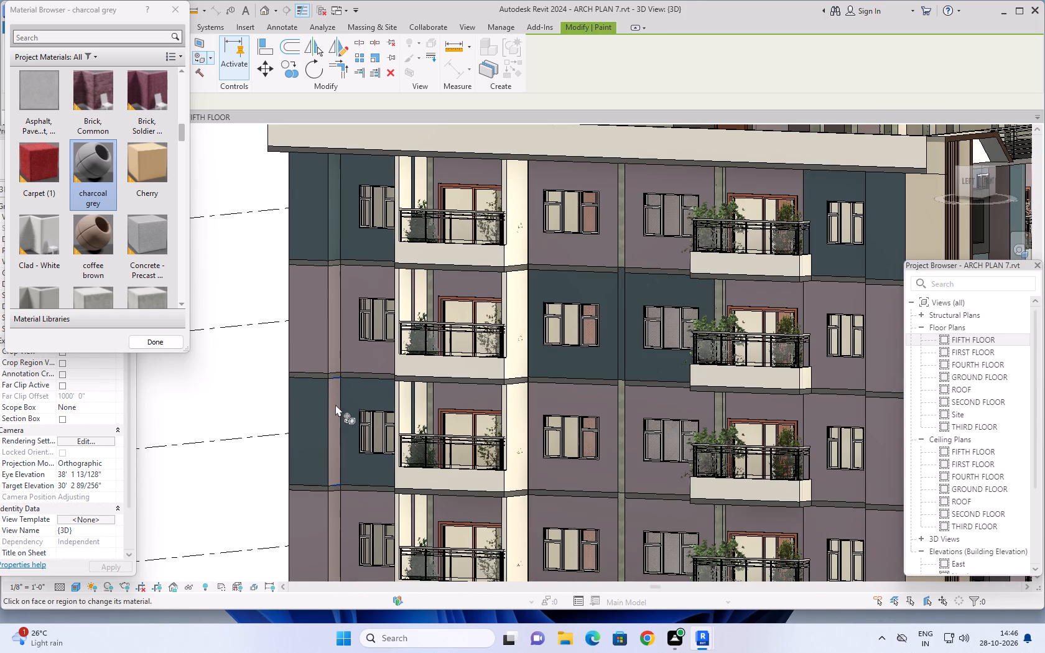
# Paint the left side's second-floor window wall nearest the front and its adjoining end wall charcoal grey.
pyautogui.scroll(-3, 372, 419)
pyautogui.moveTo(685, 456); pyautogui.dragTo(692, 453, button='middle')
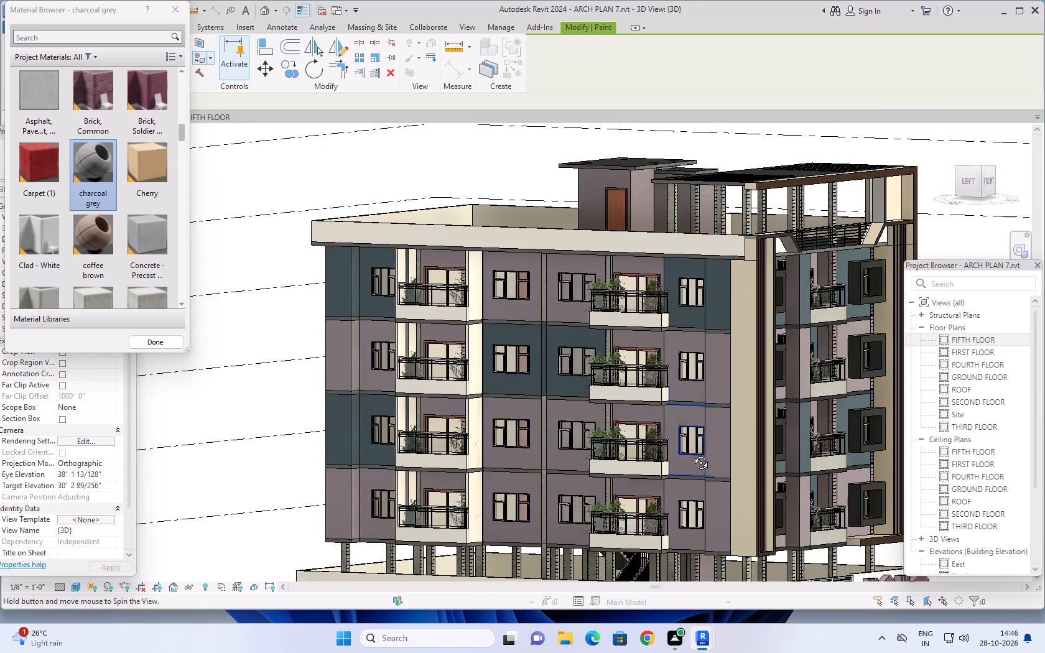
pyautogui.moveTo(692, 453); pyautogui.dragTo(746, 448, button='middle')
pyautogui.scroll(2, 750, 449)
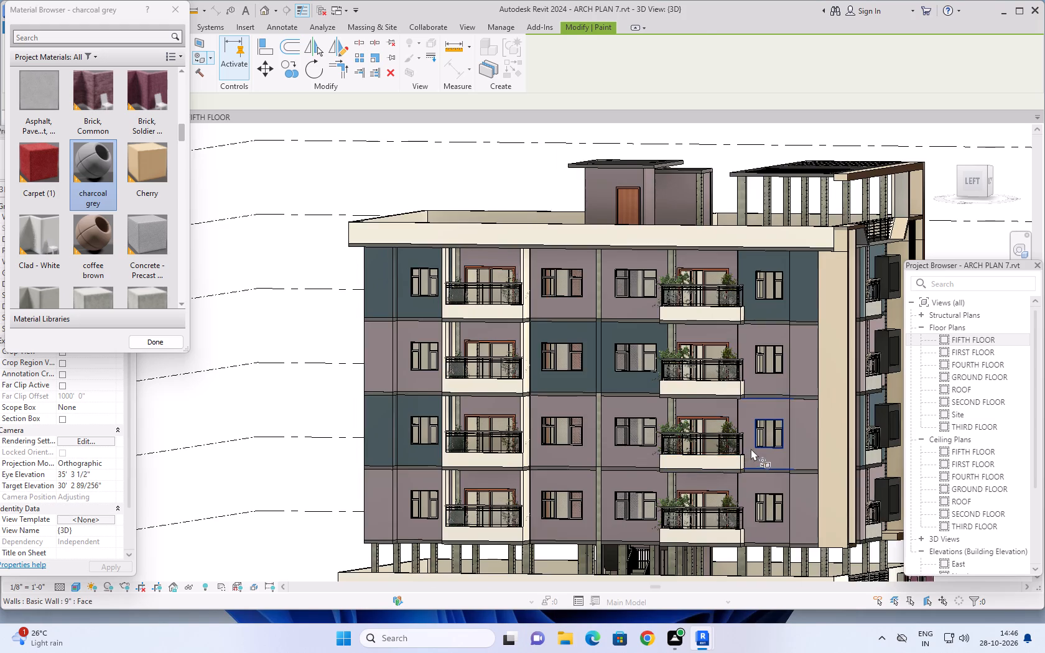
pyautogui.scroll(4, 751, 448)
pyautogui.click(766, 455)
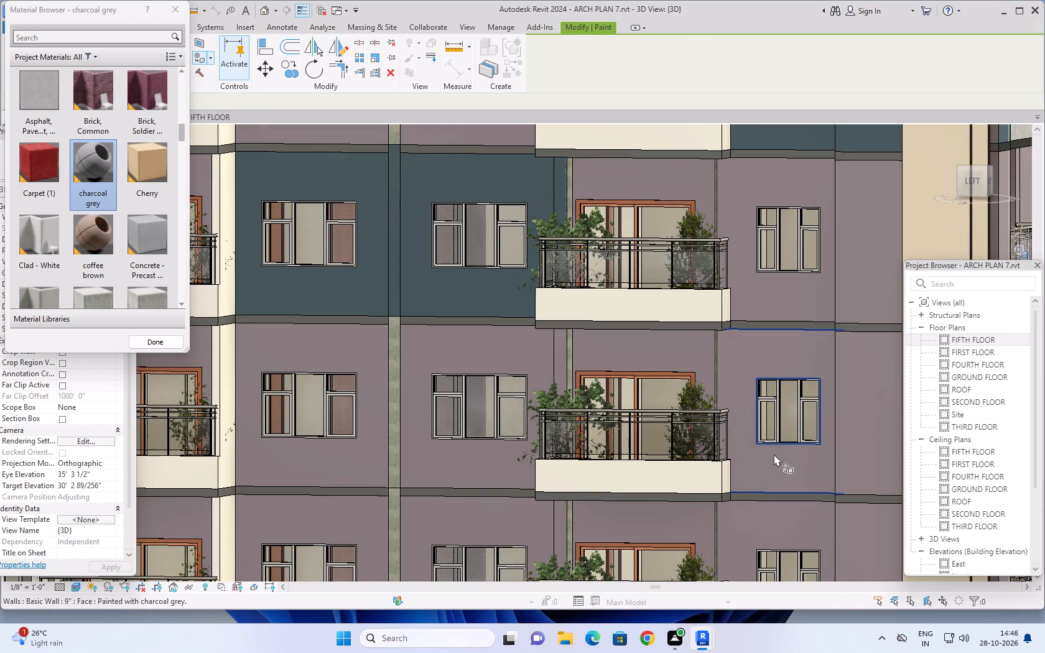
pyautogui.moveTo(774, 454); pyautogui.dragTo(674, 452, button='middle')
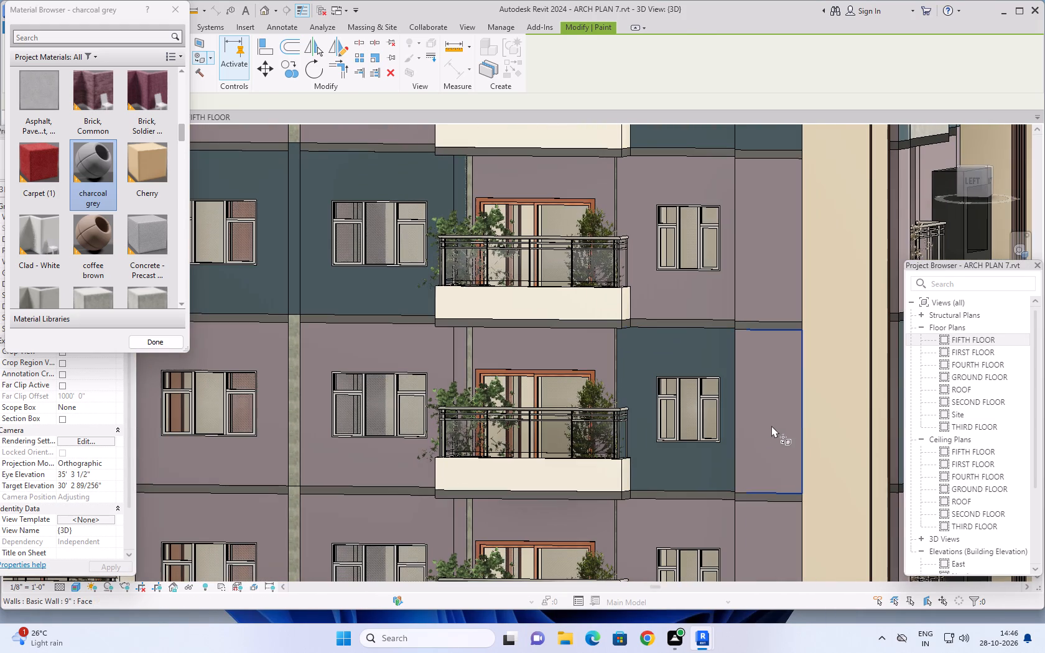
pyautogui.click(772, 425)
pyautogui.keyDown('shift'); pyautogui.moveTo(722, 447); pyautogui.dragTo(748, 448, button='middle'); pyautogui.keyUp('shift')
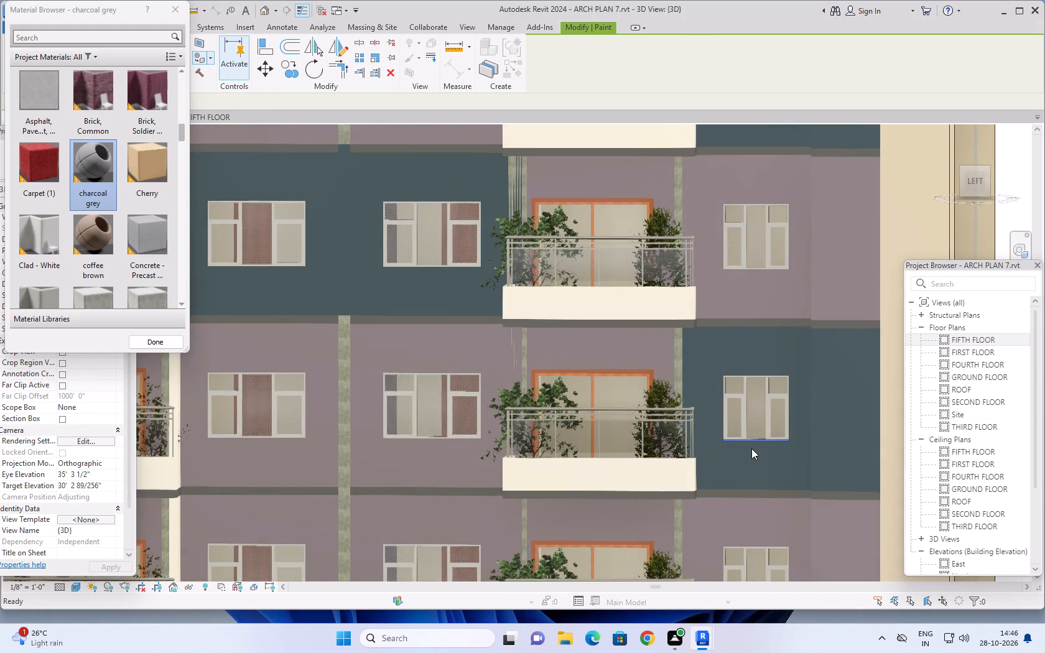
# Examine the second-floor return face near the front and the left side's overall charcoal pattern from several angles.
pyautogui.scroll(-5, 751, 448)
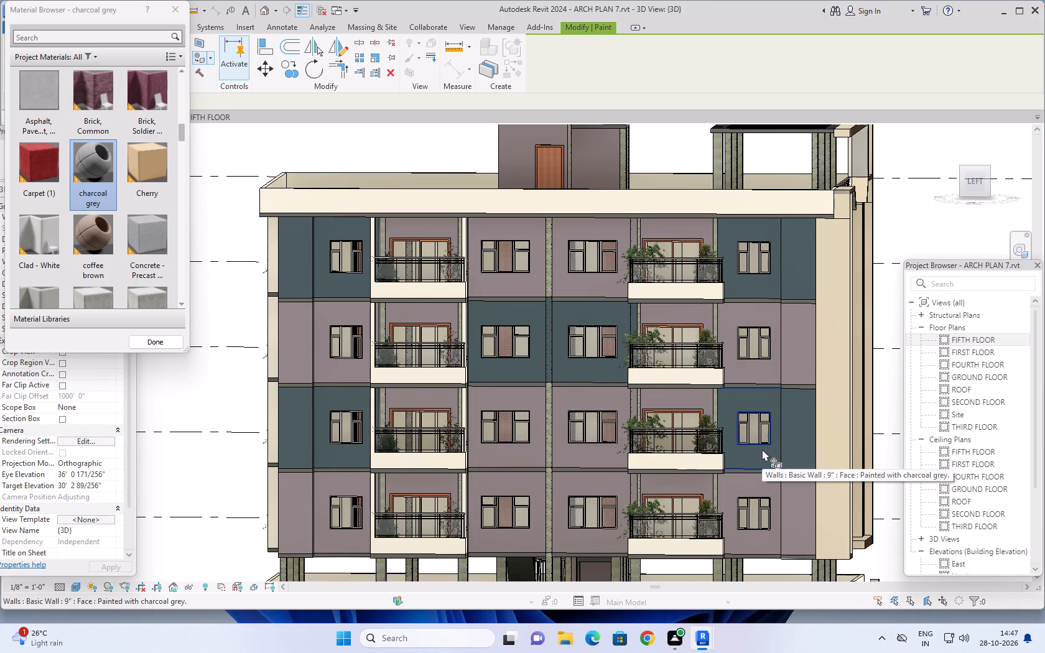
pyautogui.keyDown('shift'); pyautogui.moveTo(762, 449); pyautogui.dragTo(873, 458, button='middle'); pyautogui.keyUp('shift')
pyautogui.scroll(3, 865, 429)
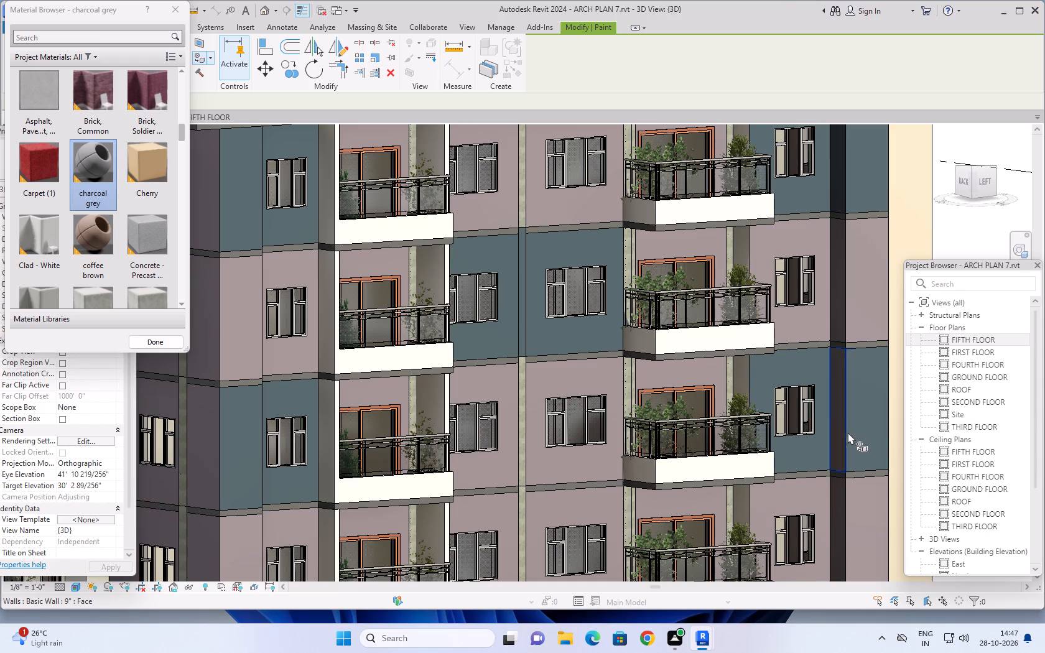
pyautogui.moveTo(815, 442); pyautogui.dragTo(741, 463, button='middle')
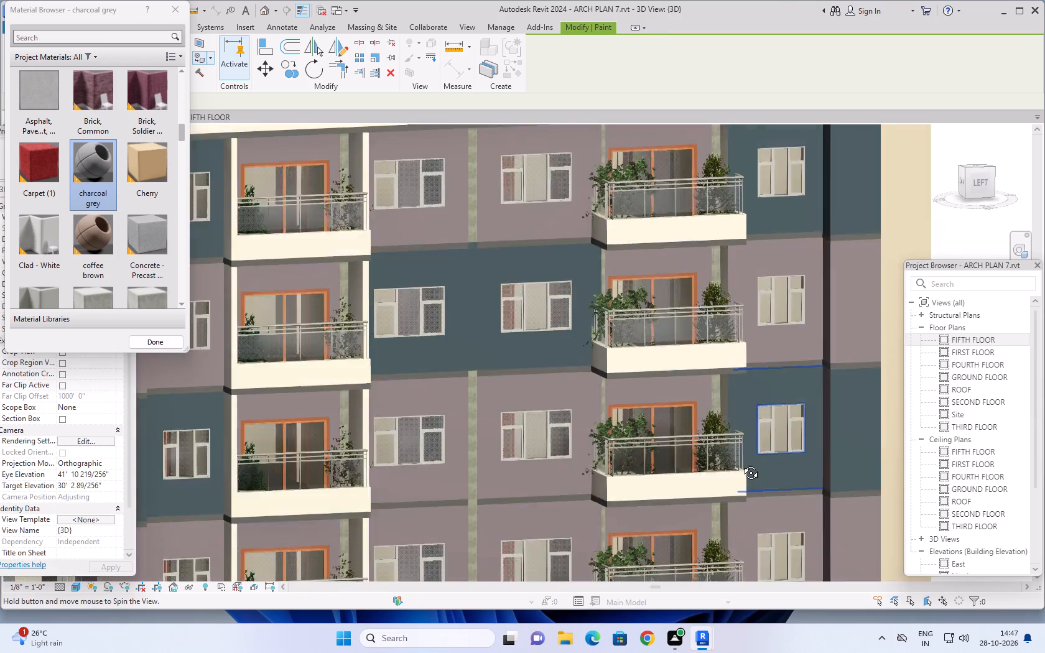
pyautogui.moveTo(741, 463); pyautogui.dragTo(702, 461, button='middle')
pyautogui.scroll(-3, 682, 452)
pyautogui.moveTo(684, 450); pyautogui.dragTo(741, 448, button='middle')
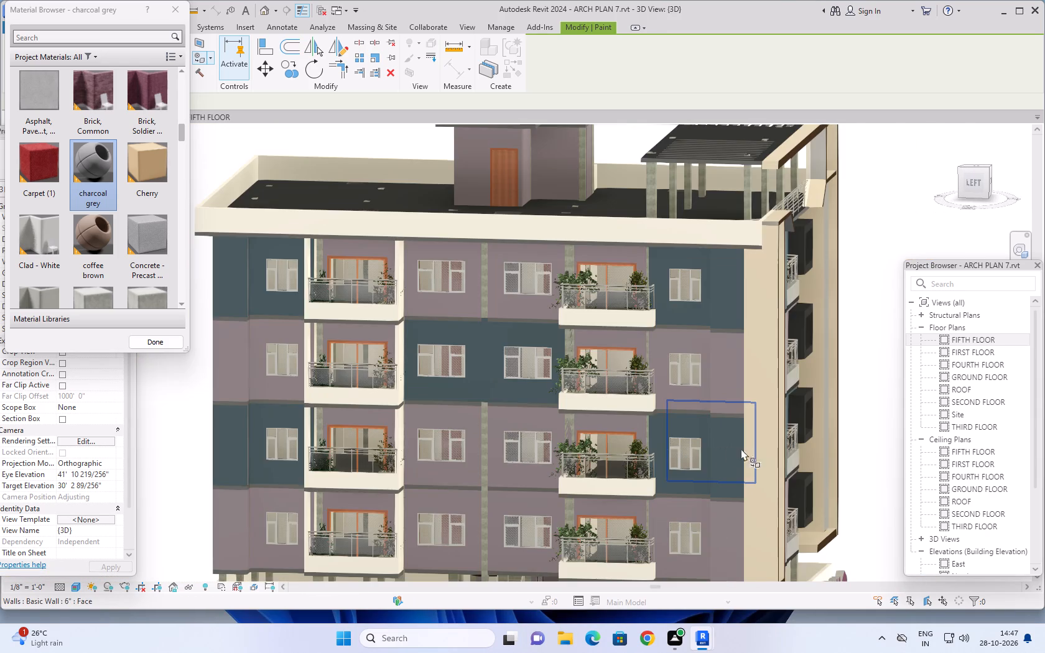
pyautogui.moveTo(741, 448); pyautogui.dragTo(768, 448, button='middle')
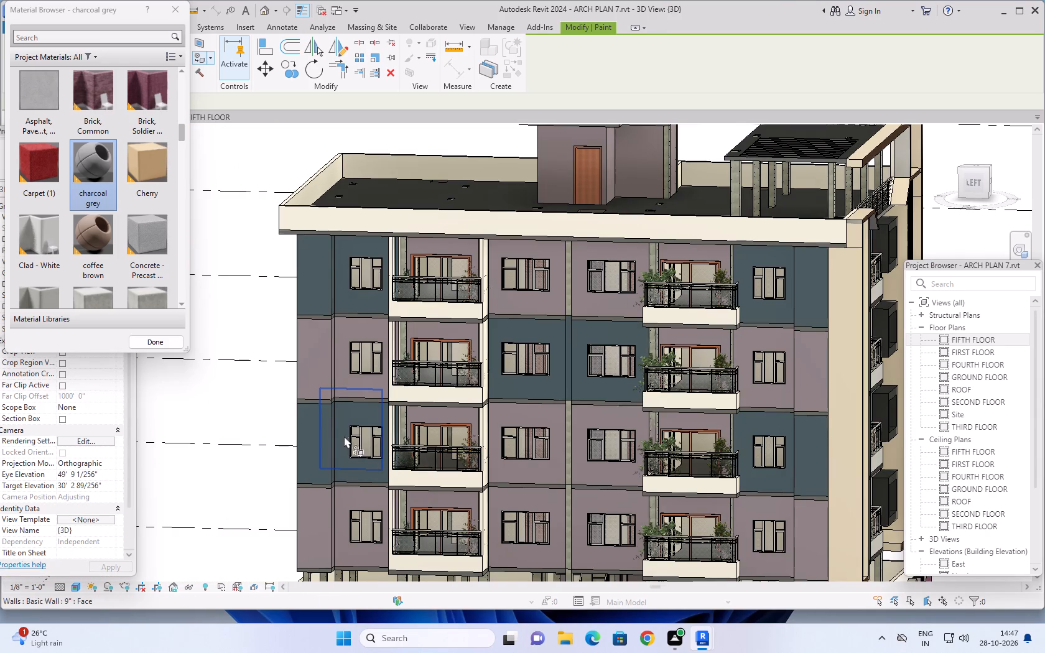
pyautogui.keyDown('shift'); pyautogui.moveTo(354, 435); pyautogui.dragTo(299, 463, button='middle'); pyautogui.keyUp('shift')
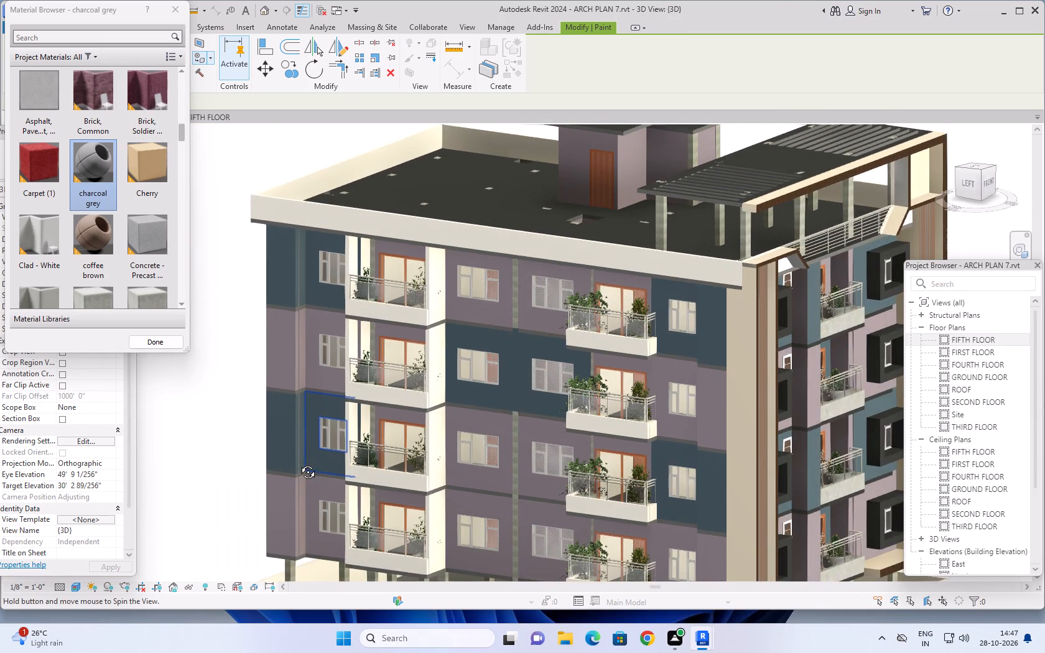
pyautogui.keyDown('shift'); pyautogui.moveTo(299, 463); pyautogui.dragTo(376, 404, button='middle'); pyautogui.keyUp('shift')
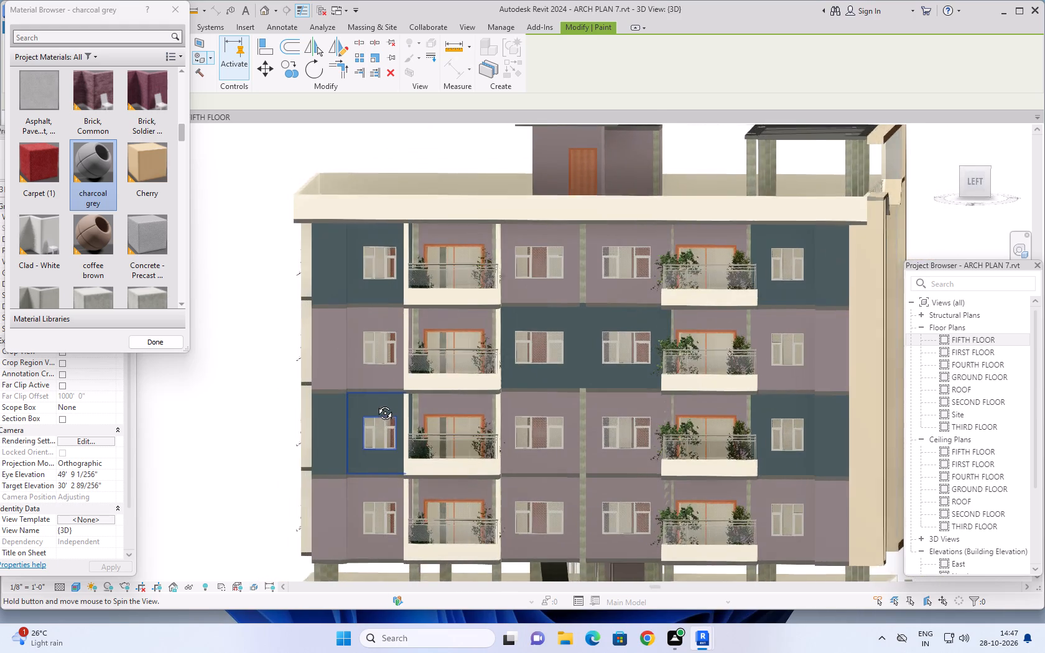
pyautogui.keyDown('shift'); pyautogui.moveTo(376, 404); pyautogui.dragTo(390, 381, button='middle'); pyautogui.keyUp('shift')
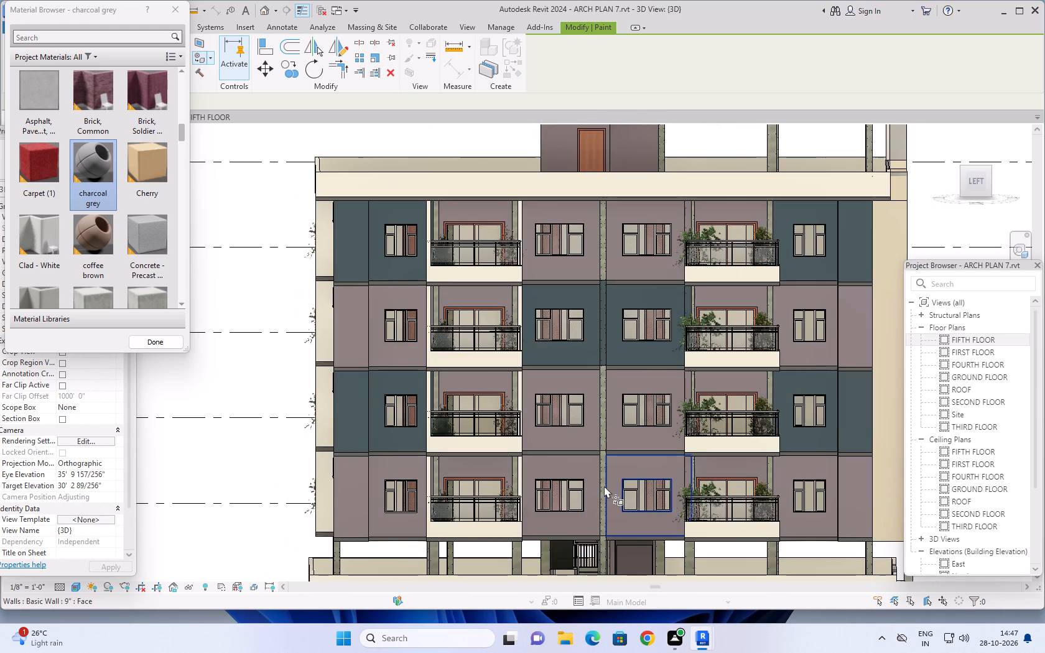
# Paint the left side's two central first-floor window walls and the column between them charcoal grey.
pyautogui.scroll(2, 604, 486)
pyautogui.click(557, 461)
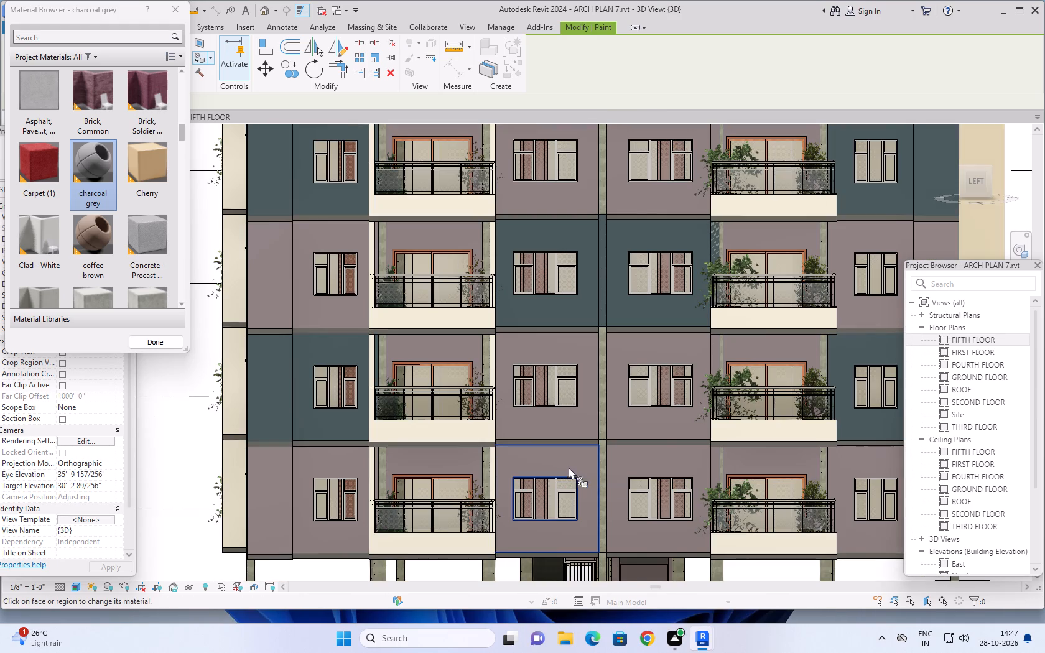
pyautogui.click(629, 466)
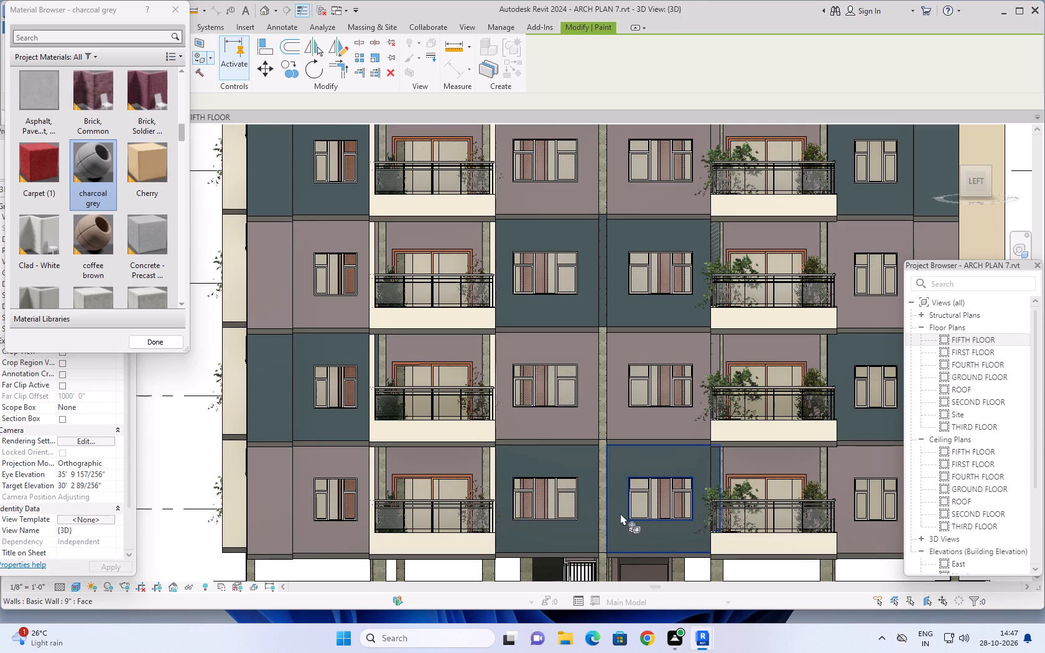
pyautogui.scroll(2, 602, 478)
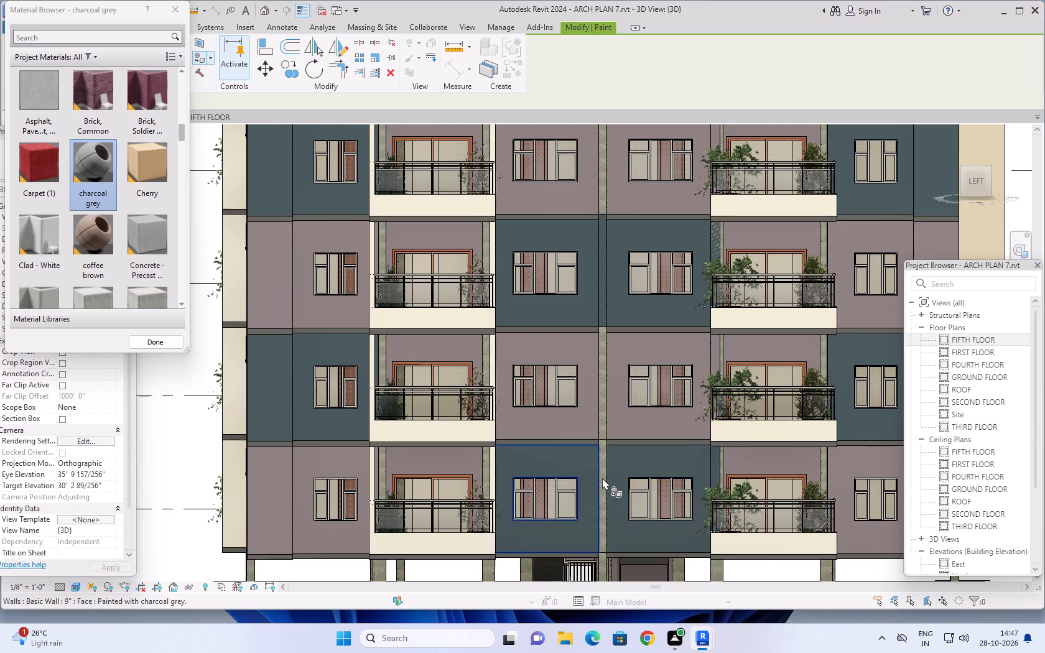
pyautogui.scroll(4, 602, 478)
pyautogui.click(601, 470)
pyautogui.scroll(-3, 655, 488)
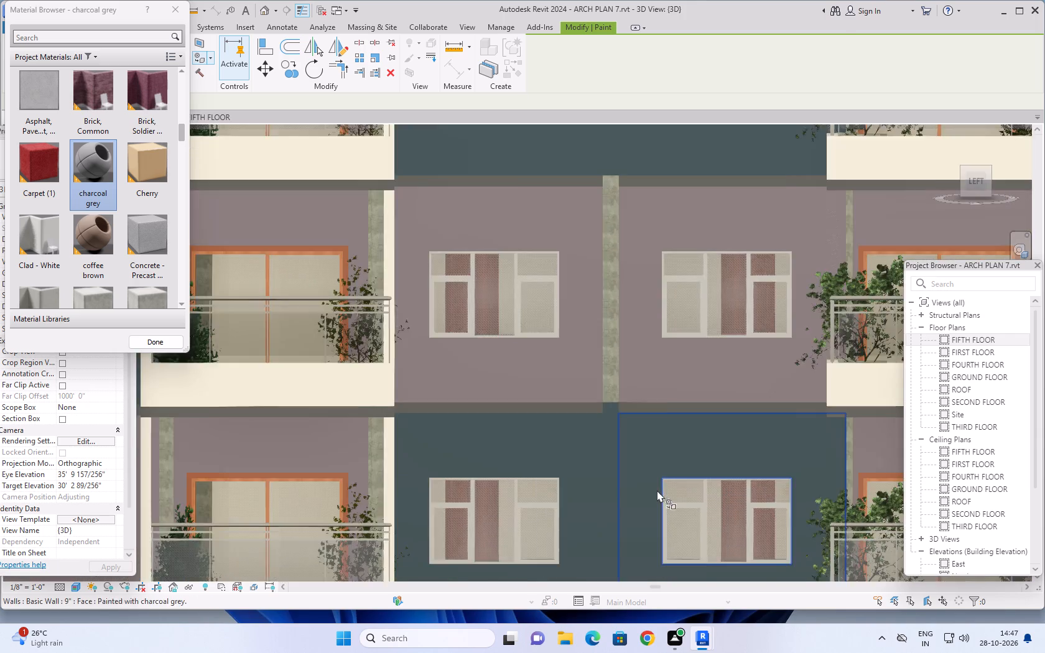
pyautogui.scroll(-5, 658, 489)
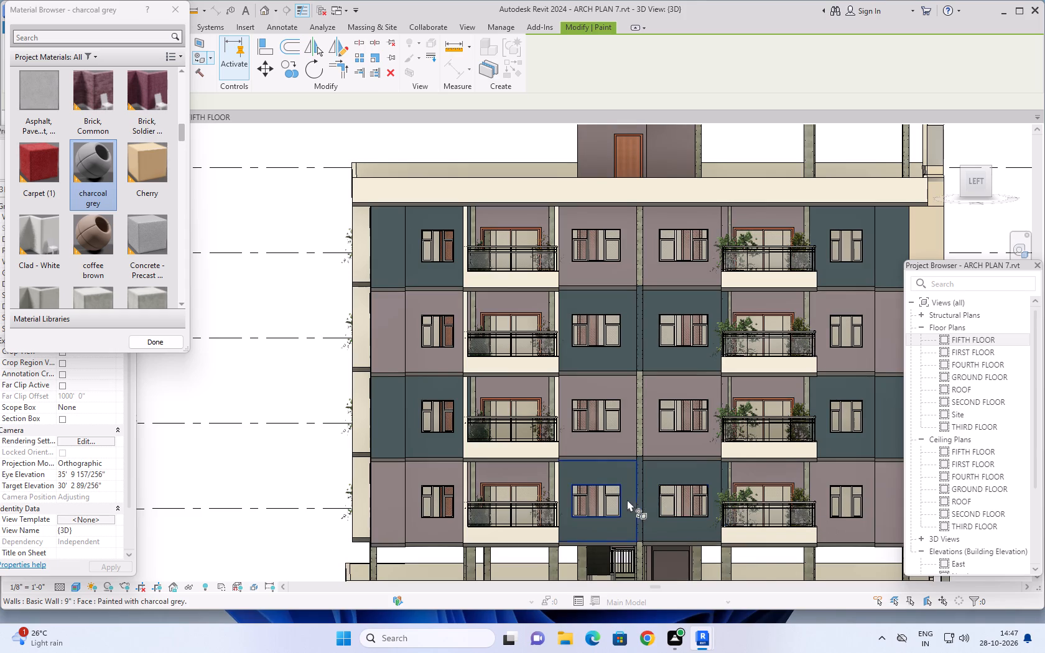
pyautogui.scroll(-1, 631, 483)
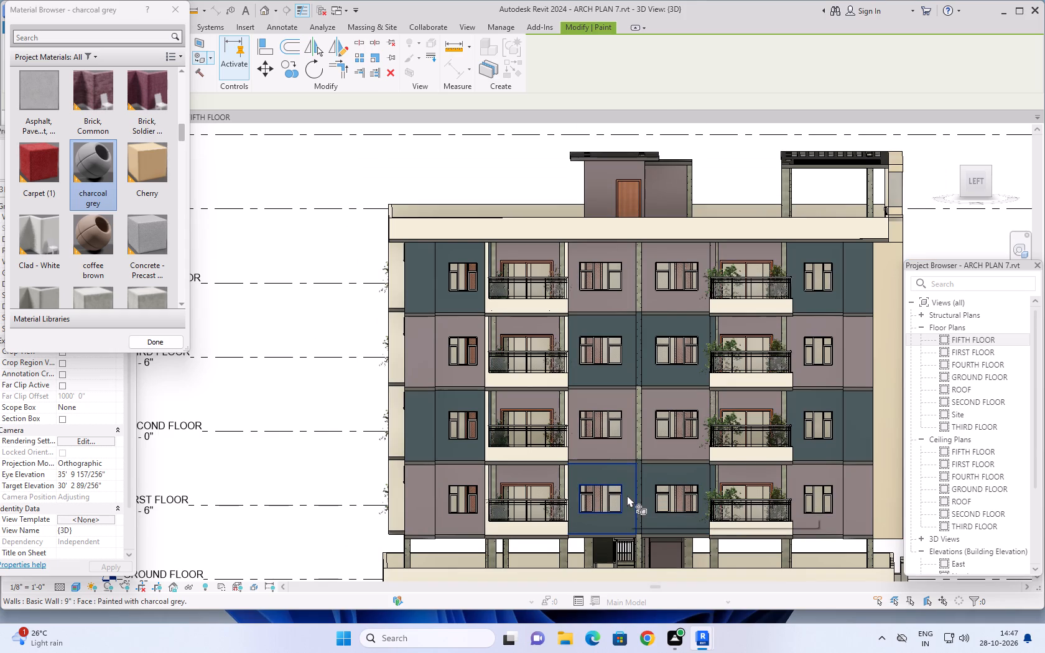
# On the building's back side, paint the wall around the balcony door charcoal grey on the fourth, third, second and first floors.
pyautogui.keyDown('shift'); pyautogui.moveTo(620, 492); pyautogui.dragTo(783, 493, button='middle'); pyautogui.keyUp('shift')
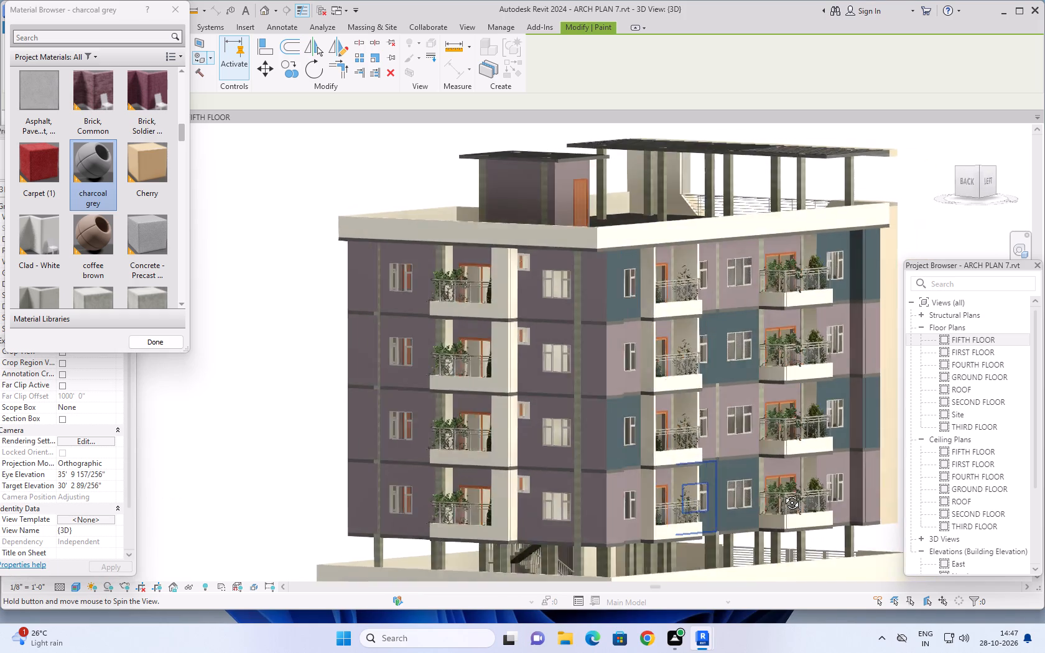
pyautogui.keyDown('shift'); pyautogui.moveTo(783, 493); pyautogui.dragTo(832, 483, button='middle'); pyautogui.keyUp('shift')
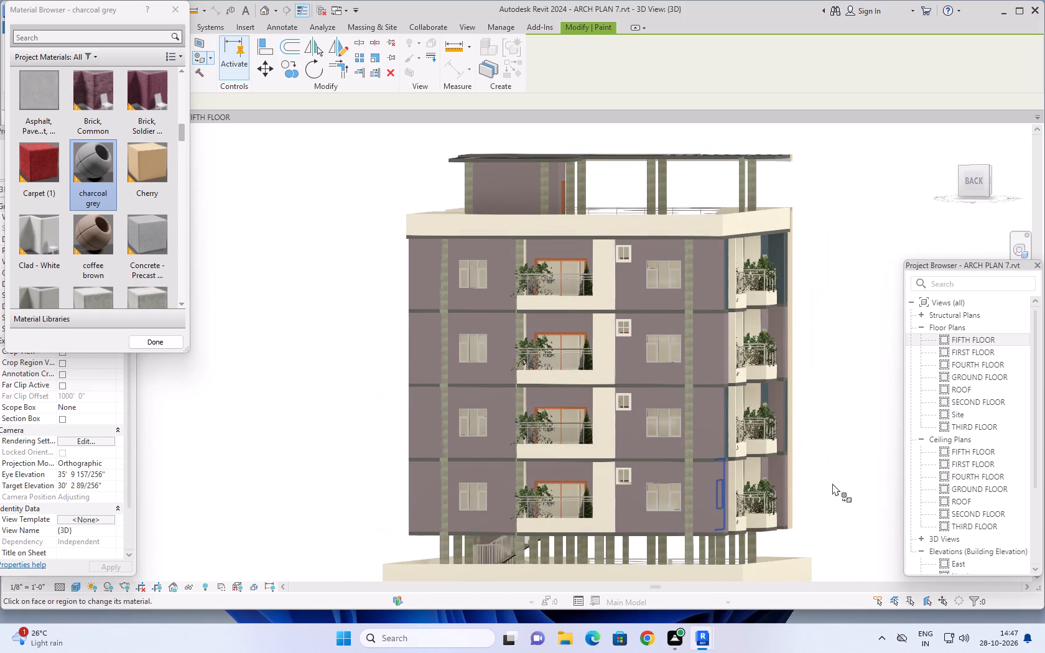
pyautogui.scroll(4, 560, 257)
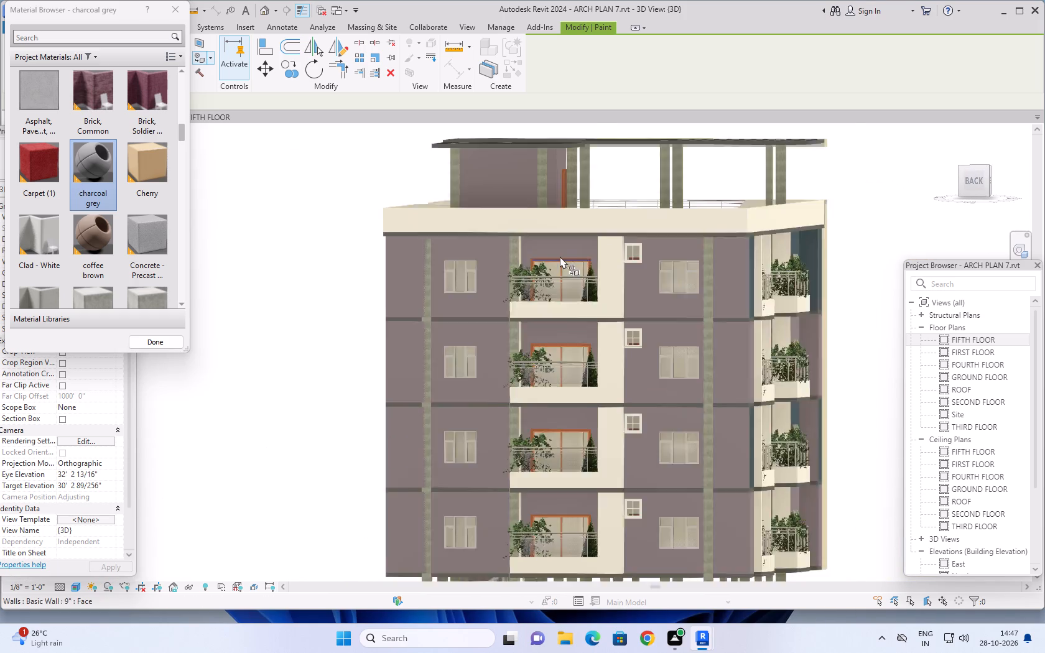
pyautogui.click(575, 244)
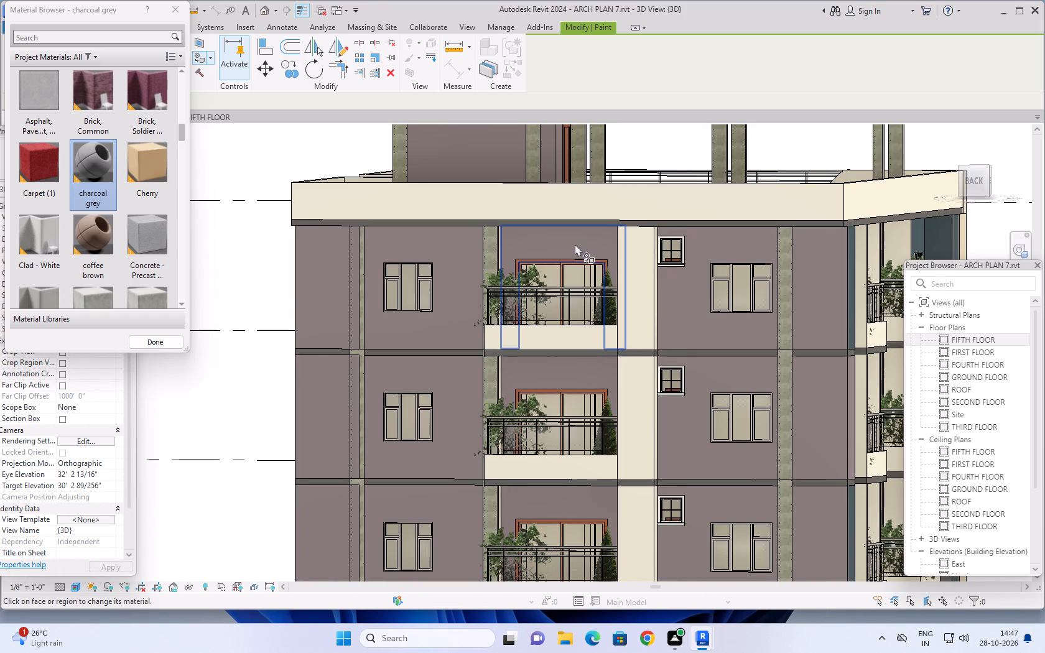
pyautogui.click(568, 371)
pyautogui.scroll(-3, 606, 435)
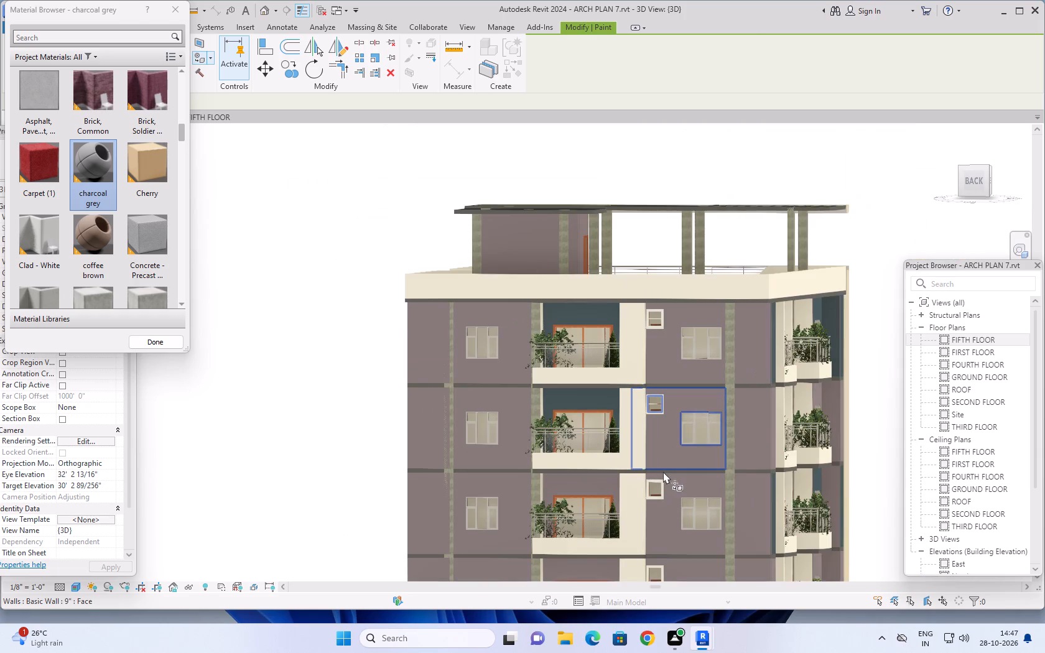
pyautogui.moveTo(669, 471); pyautogui.dragTo(725, 399, button='middle')
pyautogui.scroll(3, 646, 427)
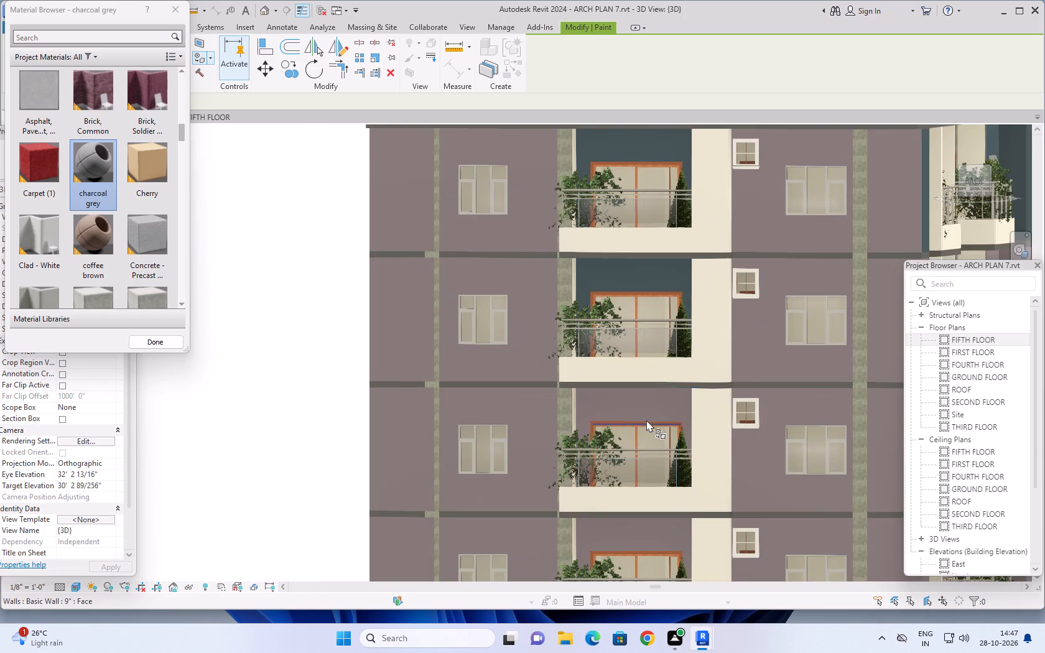
pyautogui.click(652, 412)
pyautogui.moveTo(742, 494); pyautogui.dragTo(759, 417, button='middle')
pyautogui.moveTo(747, 453); pyautogui.dragTo(781, 468, button='middle')
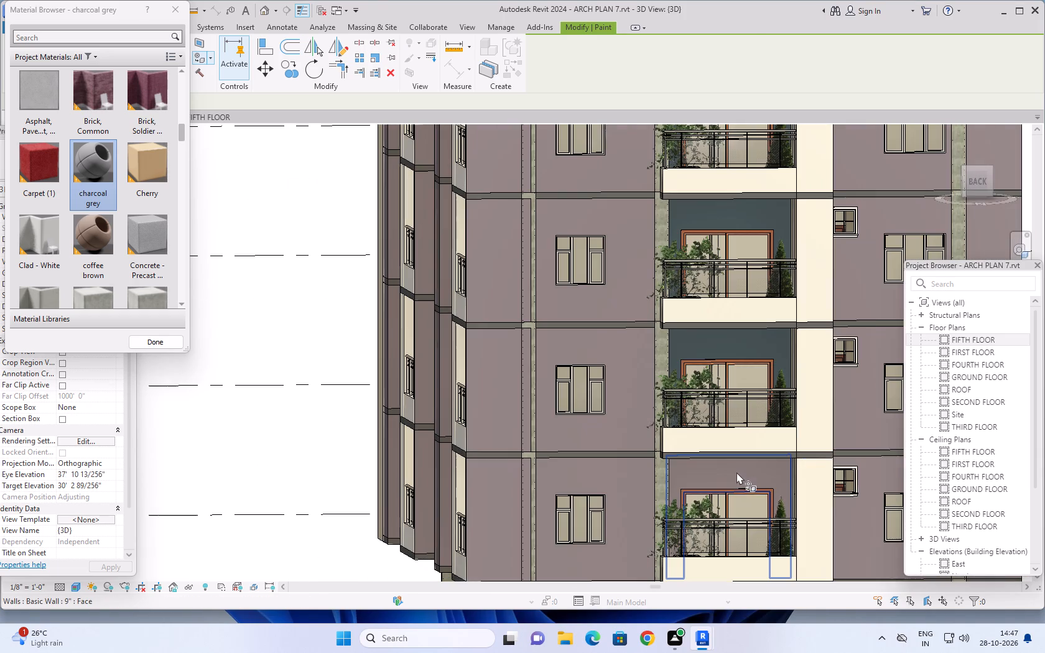
pyautogui.click(733, 475)
pyautogui.scroll(-6, 760, 482)
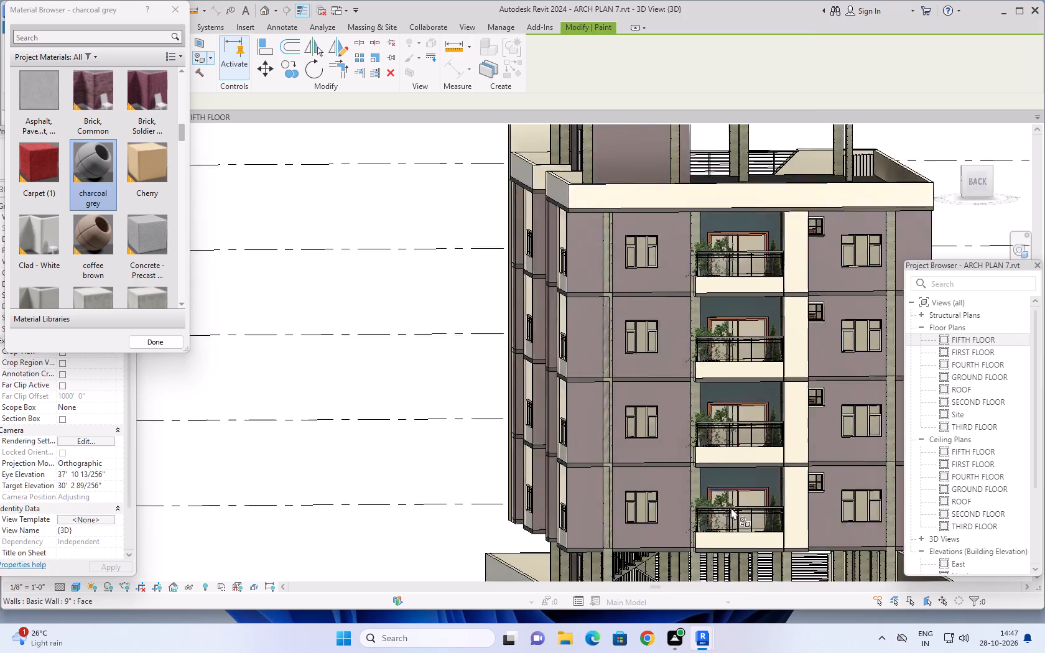
pyautogui.keyDown('shift'); pyautogui.moveTo(695, 509); pyautogui.dragTo(626, 512, button='middle'); pyautogui.keyUp('shift')
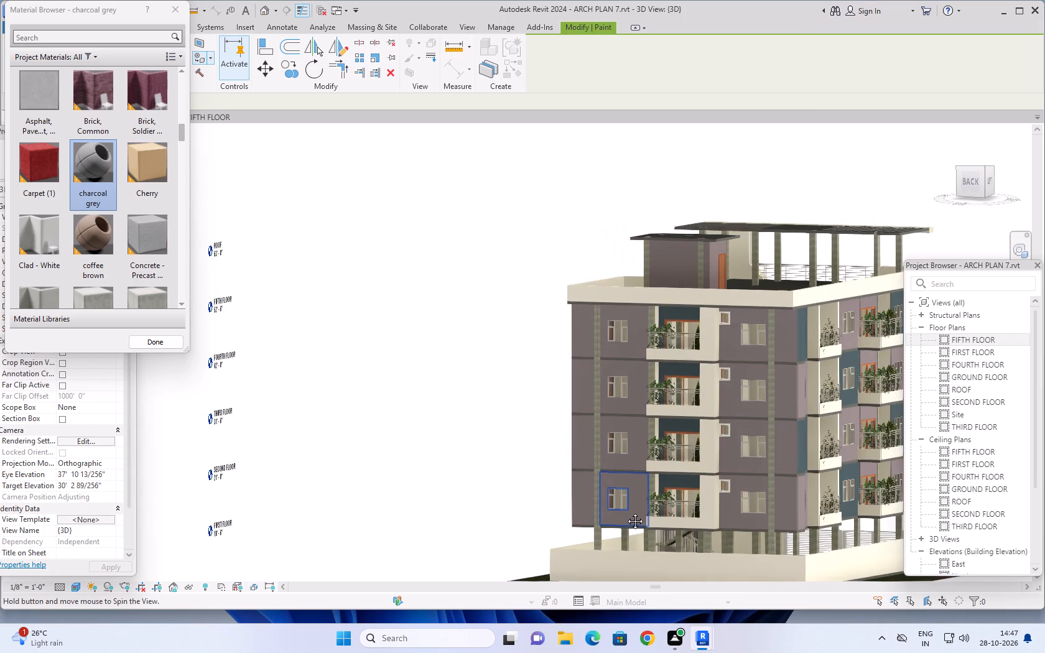
# On the building's right side, paint the balcony wall adjoining the stair tower charcoal grey on the fourth, third, second and first floors.
pyautogui.keyDown('shift'); pyautogui.moveTo(626, 512); pyautogui.dragTo(653, 526, button='middle'); pyautogui.keyUp('shift')
pyautogui.keyDown('shift'); pyautogui.moveTo(642, 511); pyautogui.dragTo(779, 506, button='middle'); pyautogui.keyUp('shift')
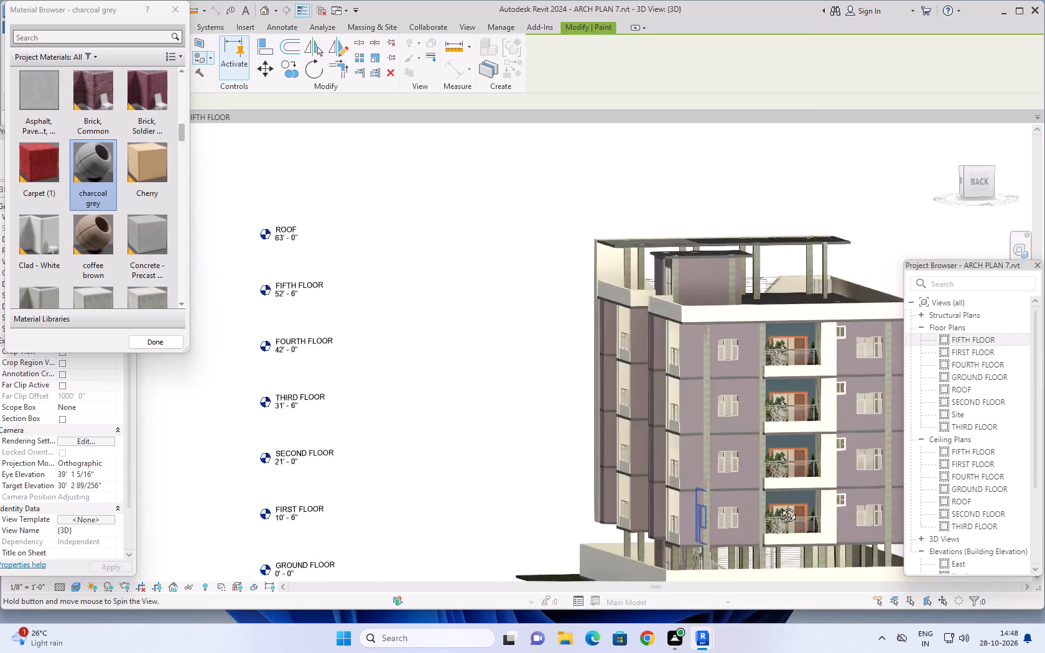
pyautogui.keyDown('shift'); pyautogui.moveTo(779, 506); pyautogui.dragTo(847, 491, button='middle'); pyautogui.keyUp('shift')
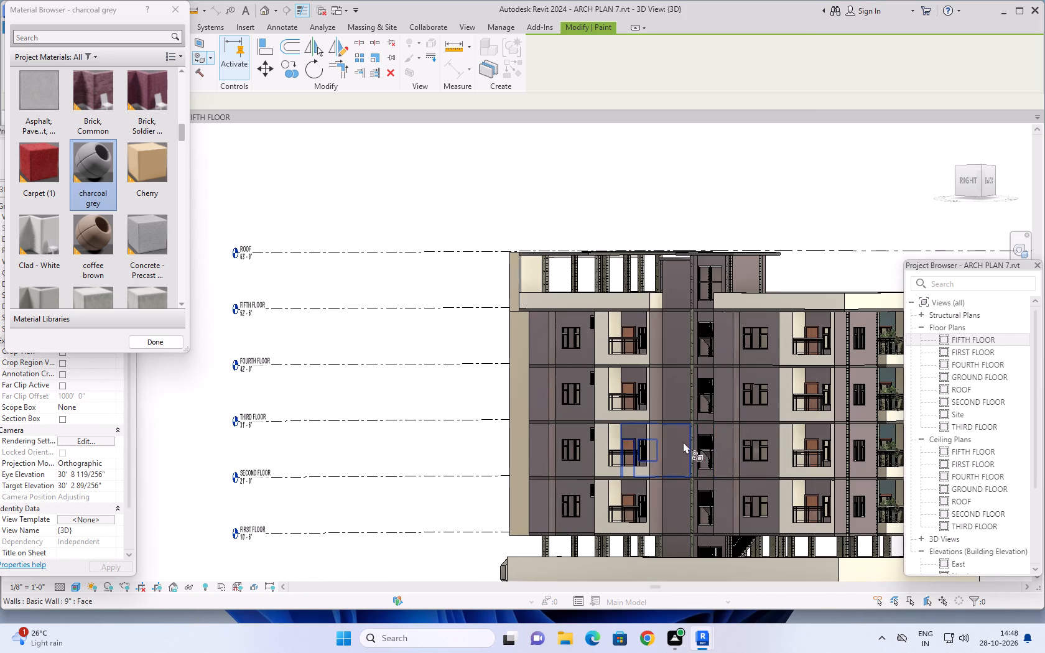
pyautogui.moveTo(671, 444); pyautogui.dragTo(621, 497, button='middle')
pyautogui.keyDown('shift'); pyautogui.moveTo(630, 498); pyautogui.dragTo(705, 499, button='middle'); pyautogui.keyUp('shift')
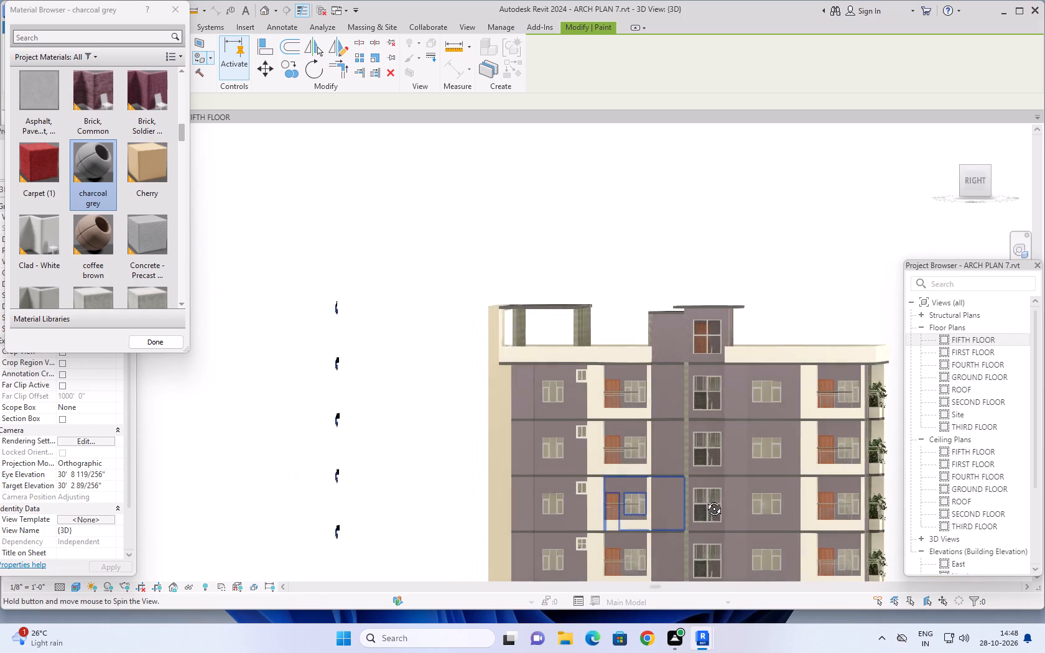
pyautogui.keyDown('shift'); pyautogui.moveTo(705, 499); pyautogui.dragTo(727, 499, button='middle'); pyautogui.keyUp('shift')
pyautogui.scroll(-1, 727, 499)
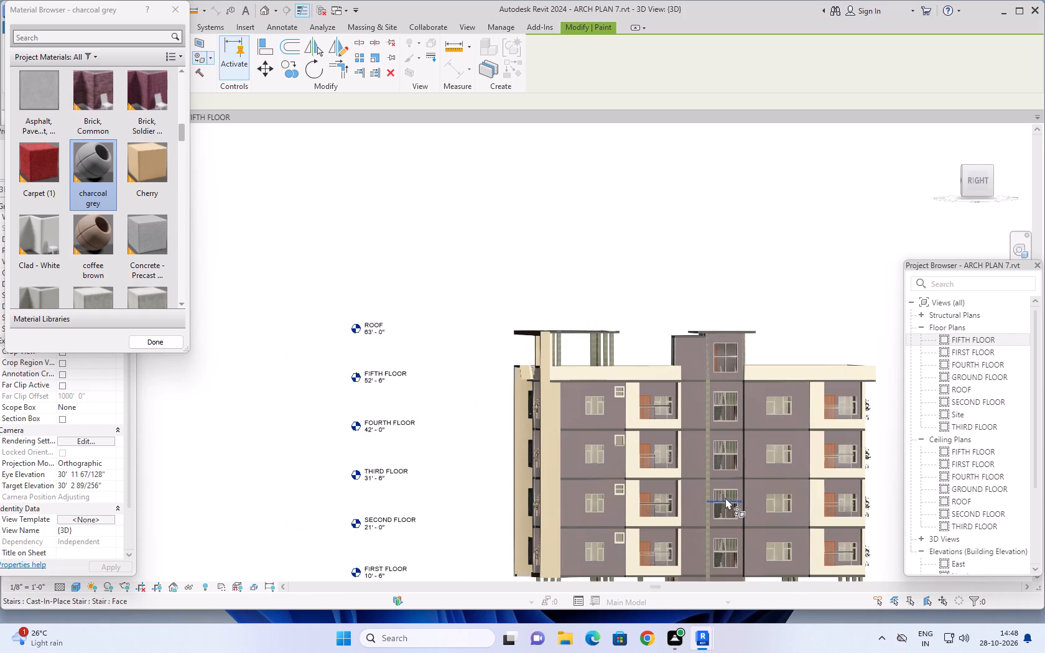
pyautogui.moveTo(723, 495); pyautogui.dragTo(673, 487, button='middle')
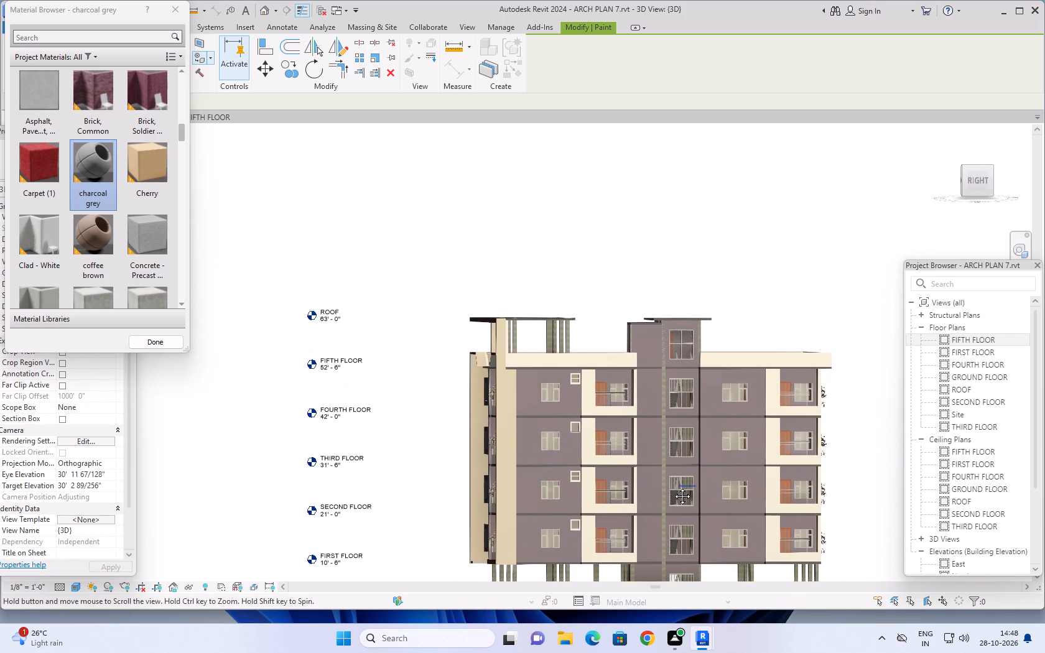
pyautogui.moveTo(673, 487); pyautogui.dragTo(661, 486, button='middle')
pyautogui.scroll(2, 615, 445)
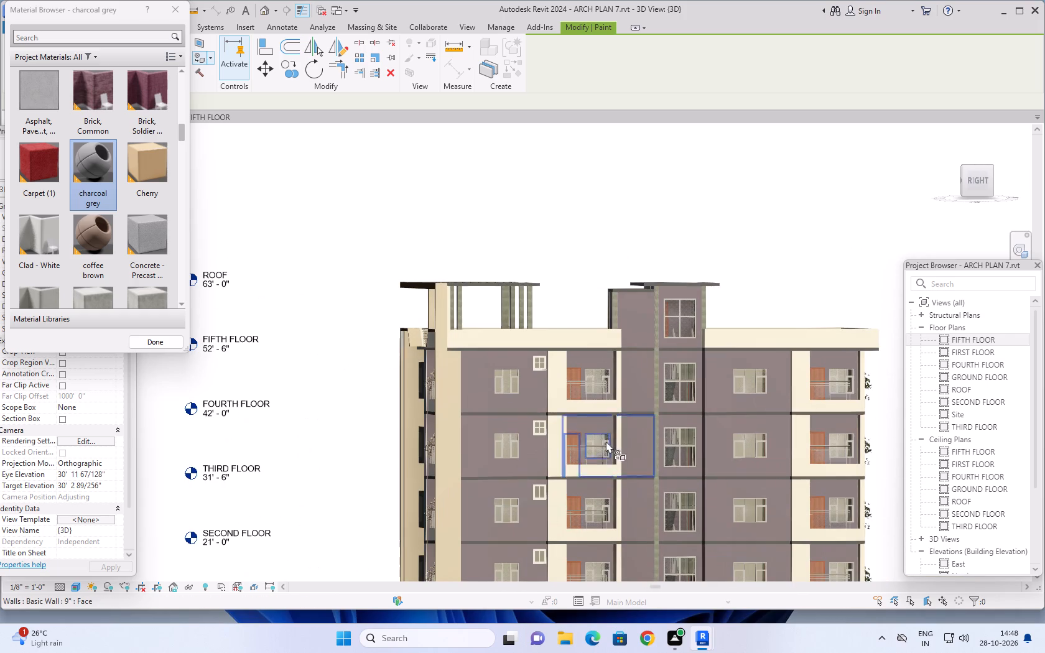
pyautogui.click(580, 356)
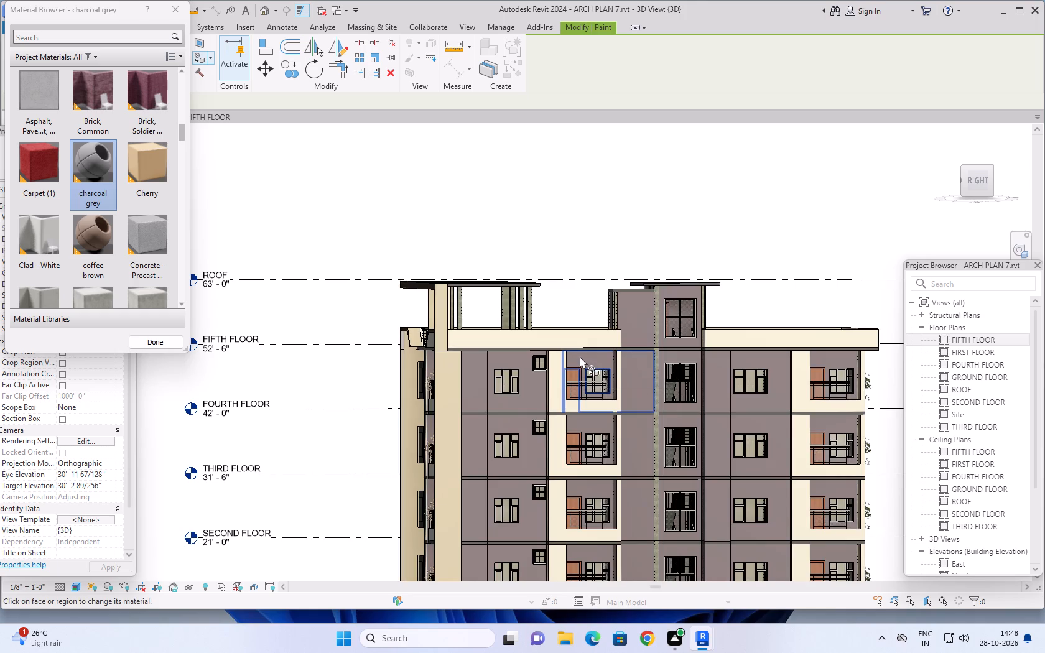
pyautogui.click(591, 427)
pyautogui.click(594, 486)
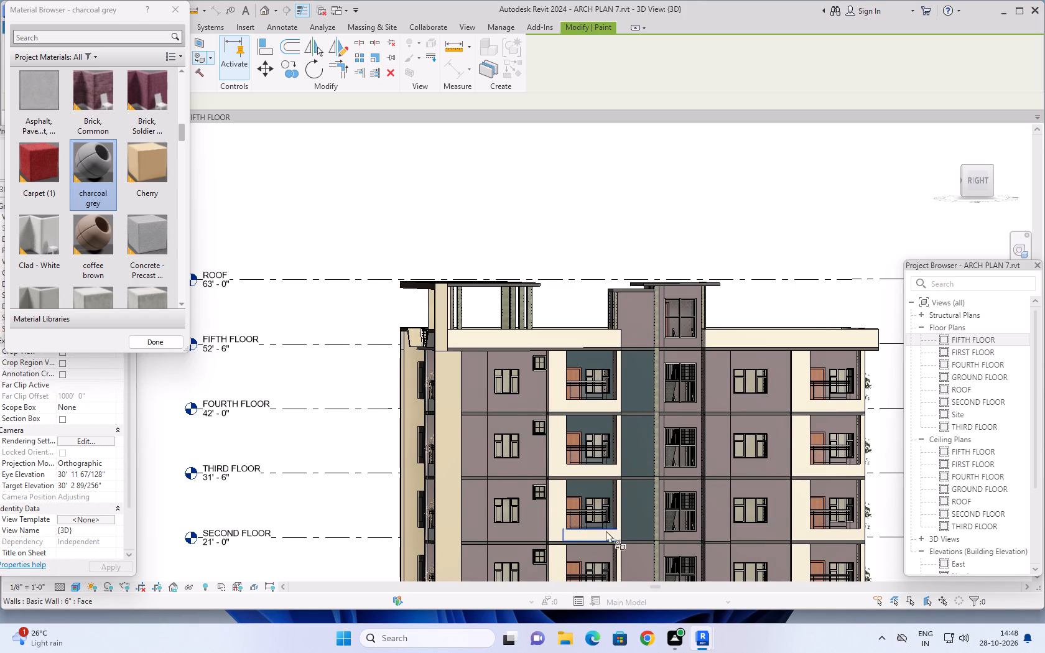
pyautogui.click(595, 549)
# On the right side, paint the balcony door wall nearest the back charcoal grey on the fourth, third, second and first floors.
pyautogui.scroll(-4, 624, 501)
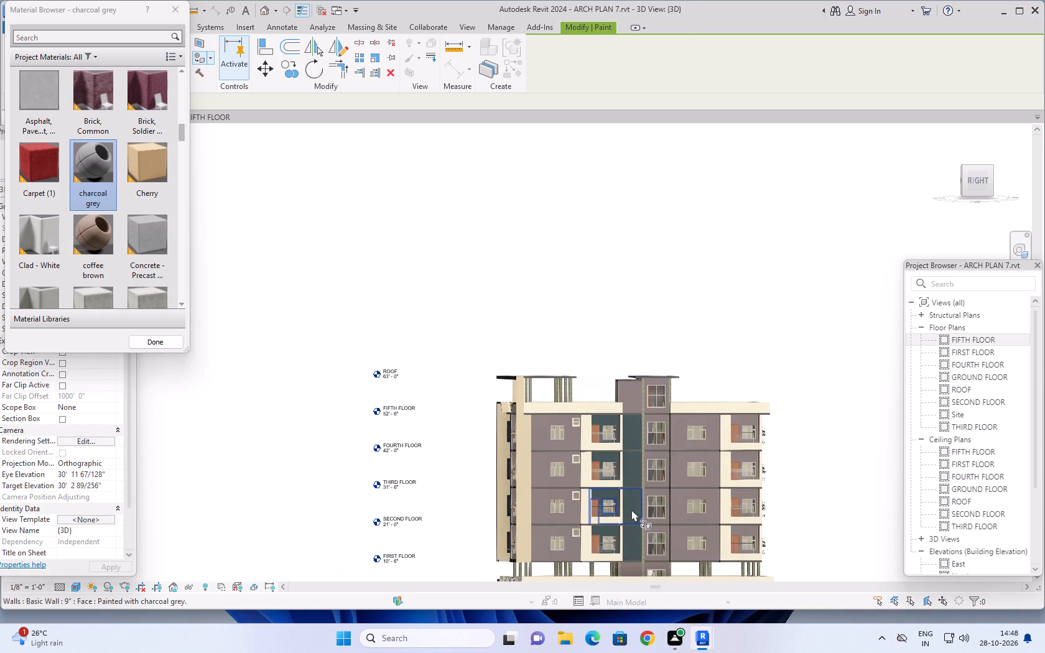
pyautogui.moveTo(625, 509); pyautogui.dragTo(565, 505, button='middle')
pyautogui.scroll(2, 629, 480)
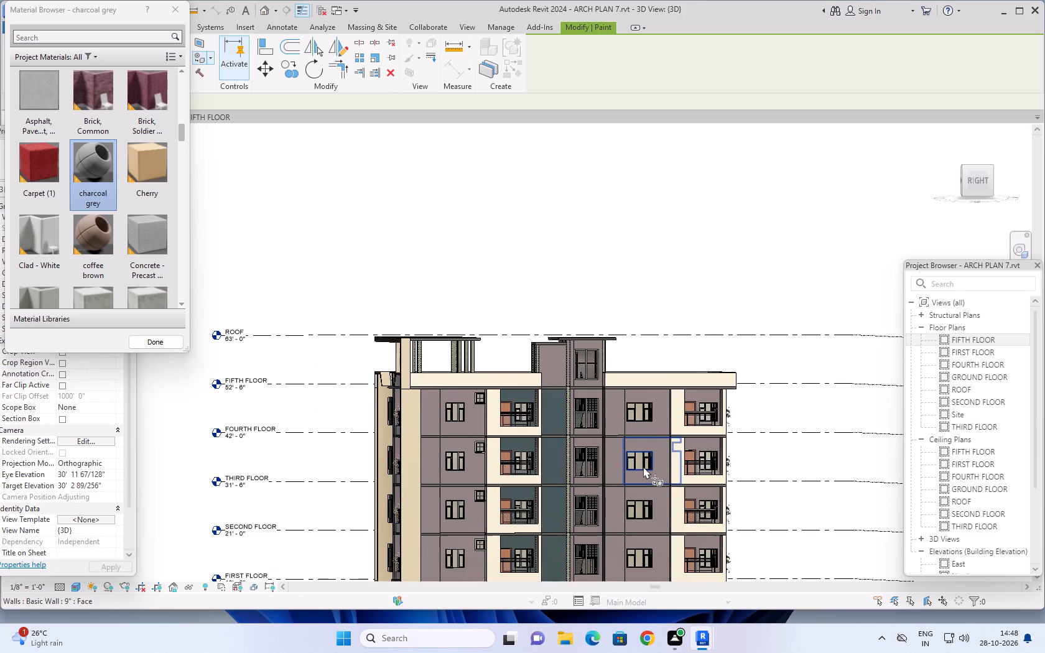
pyautogui.scroll(-1, 636, 435)
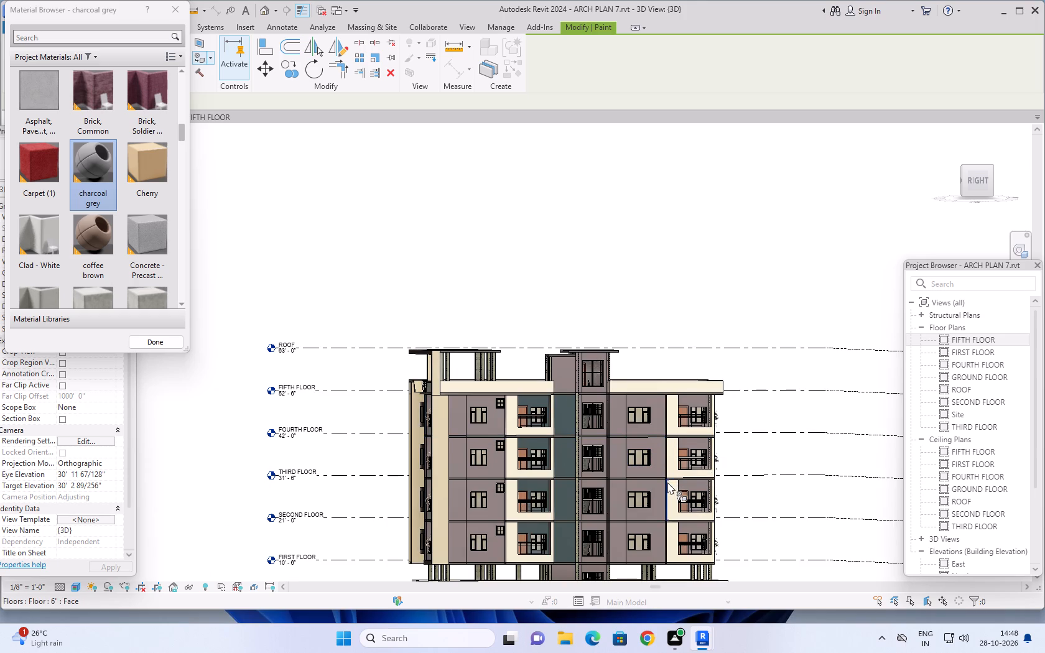
pyautogui.click(693, 399)
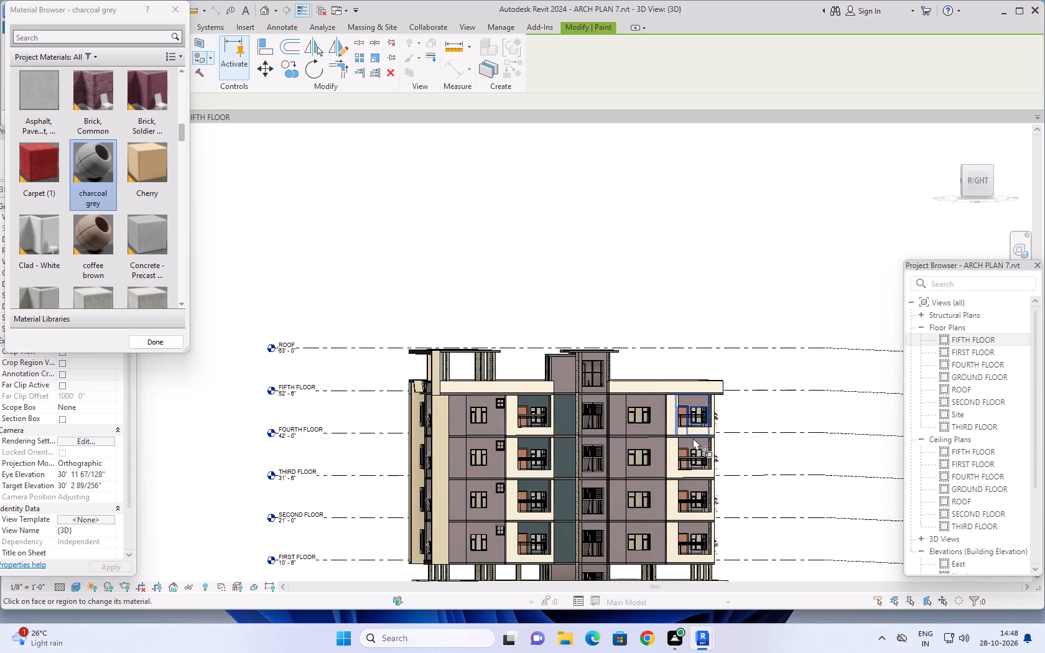
pyautogui.click(694, 443)
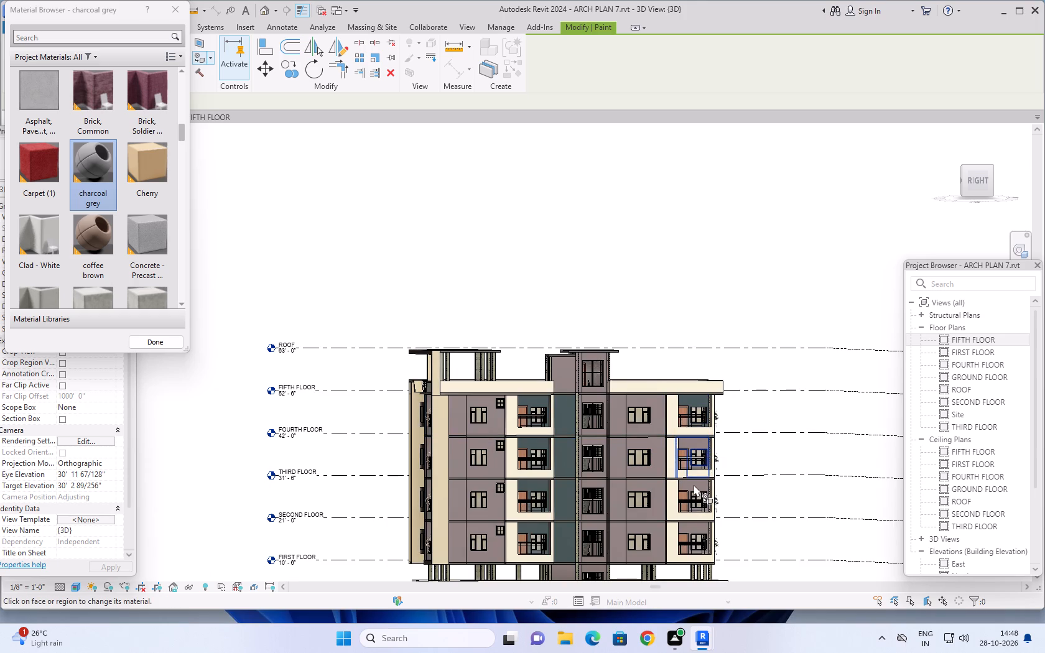
pyautogui.click(694, 484)
pyautogui.click(691, 525)
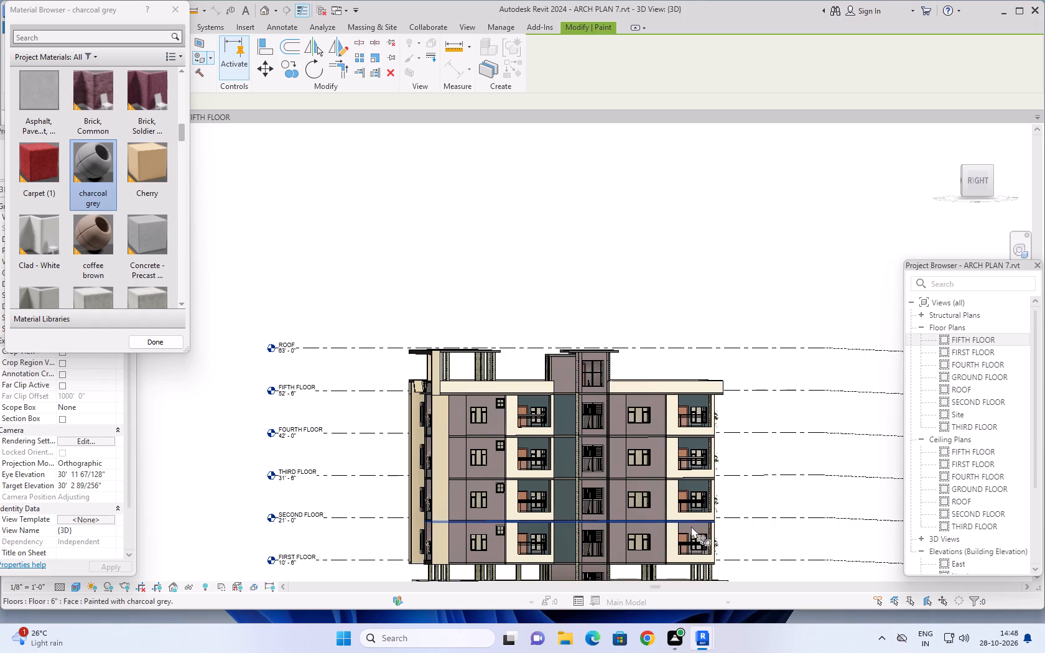
pyautogui.scroll(5, 696, 527)
pyautogui.click(696, 527)
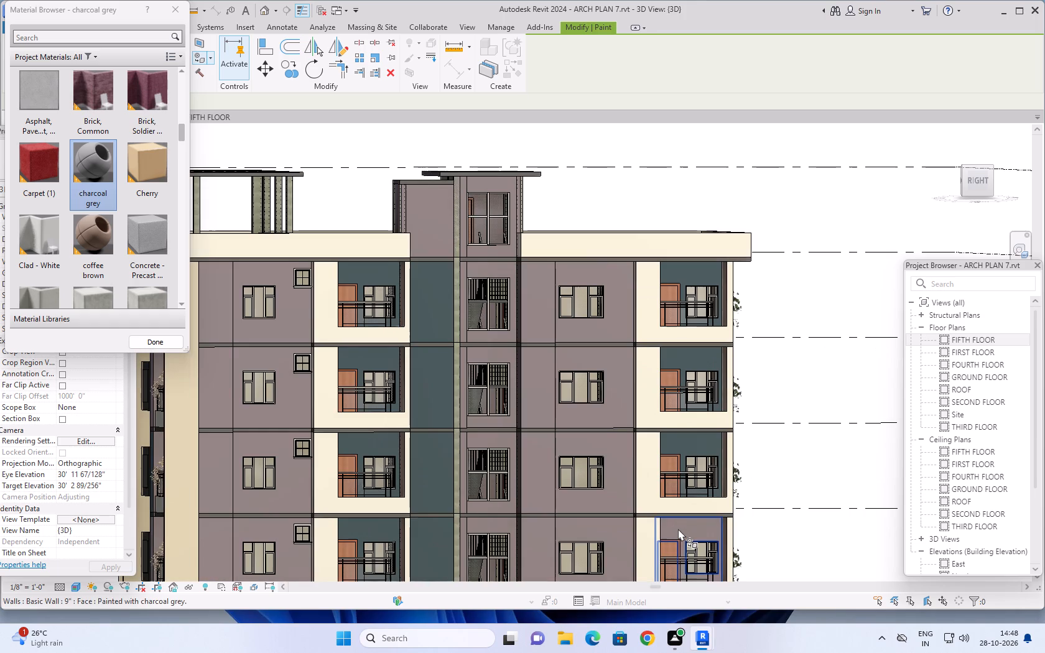
# Examine the charcoal grey wall pattern on the building's back, left and right sides from several angles.
pyautogui.scroll(-2, 678, 529)
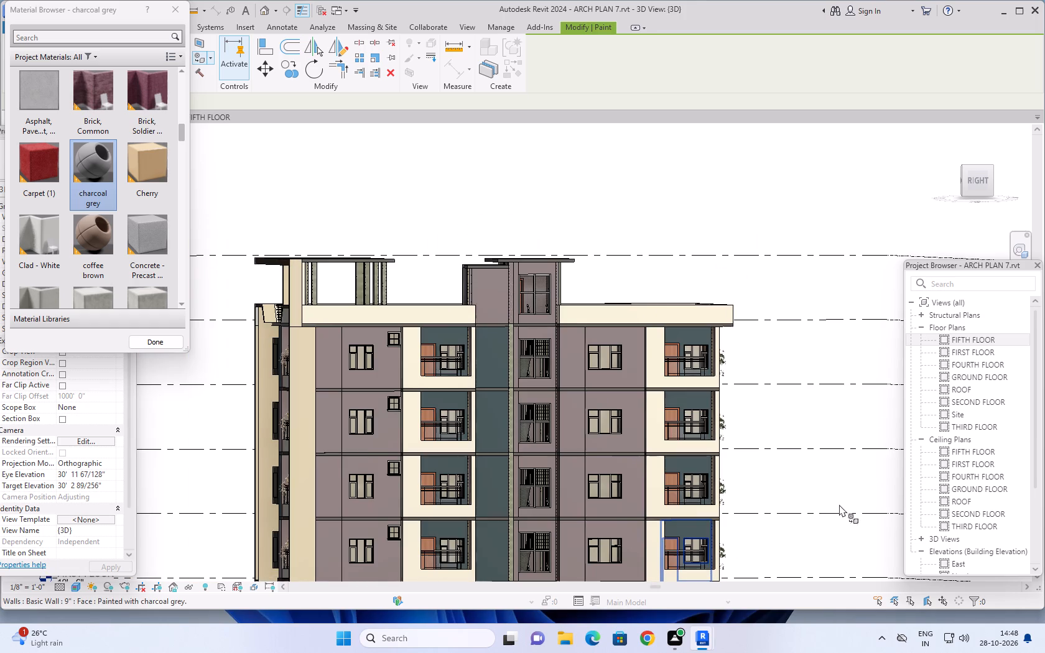
pyautogui.moveTo(822, 504); pyautogui.dragTo(822, 422, button='middle')
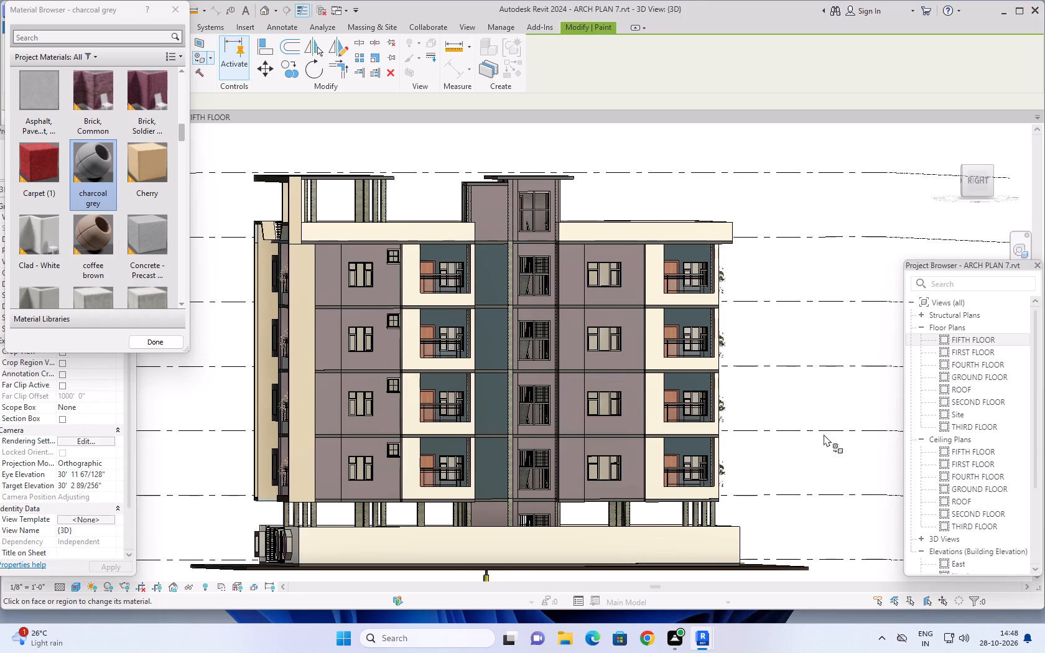
pyautogui.keyDown('shift'); pyautogui.moveTo(824, 440); pyautogui.dragTo(541, 490, button='middle'); pyautogui.keyUp('shift')
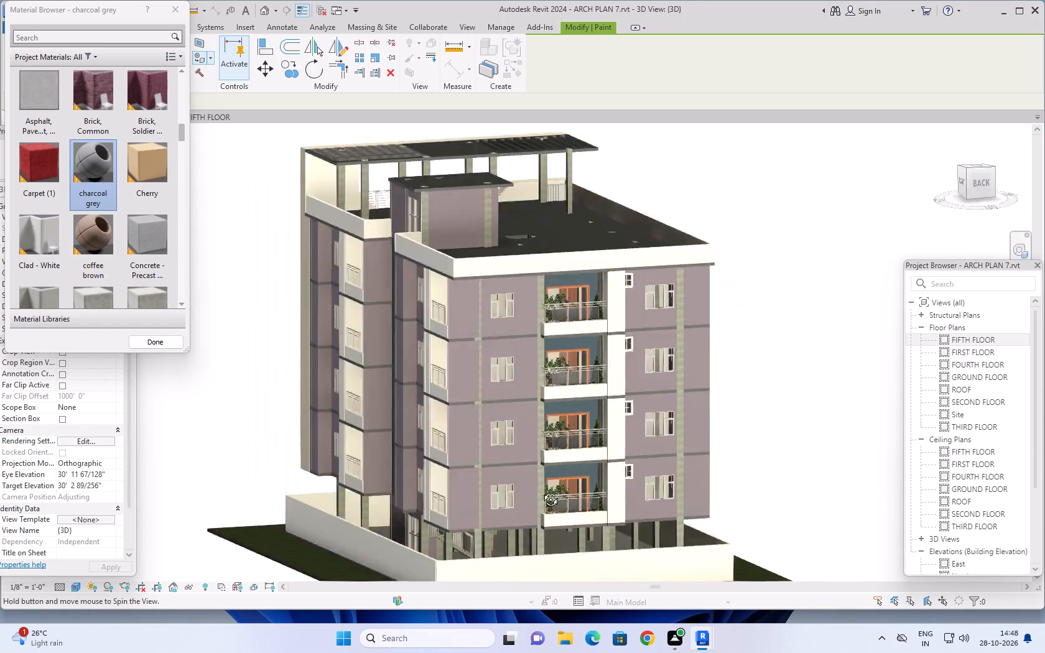
pyautogui.keyDown('shift'); pyautogui.moveTo(541, 490); pyautogui.dragTo(414, 475, button='middle'); pyautogui.keyUp('shift')
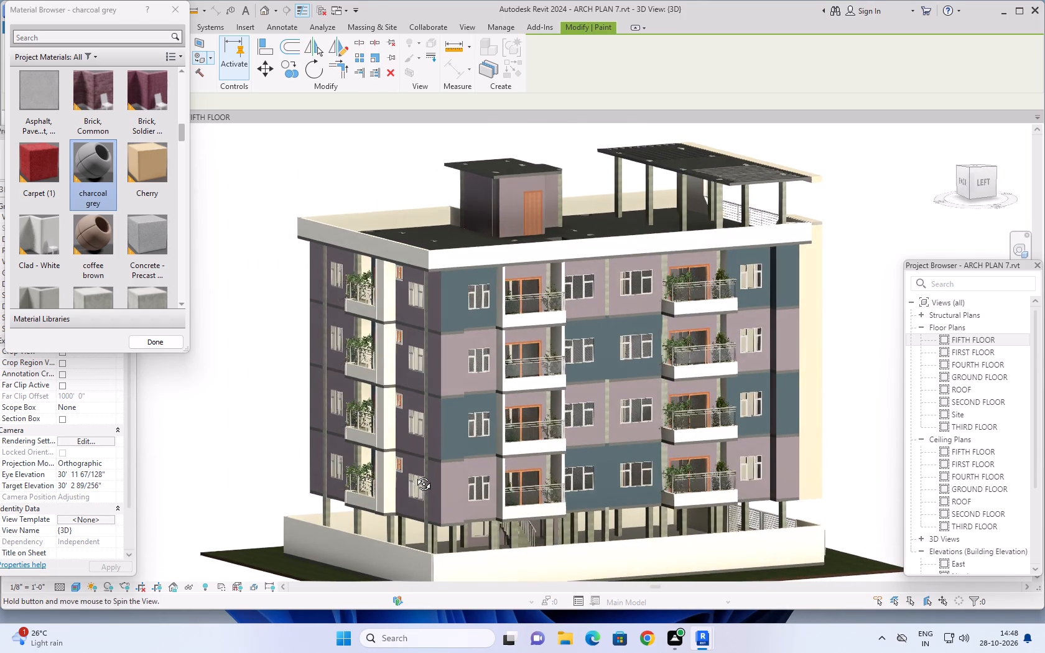
pyautogui.keyDown('shift'); pyautogui.moveTo(414, 475); pyautogui.dragTo(333, 460, button='middle'); pyautogui.keyUp('shift')
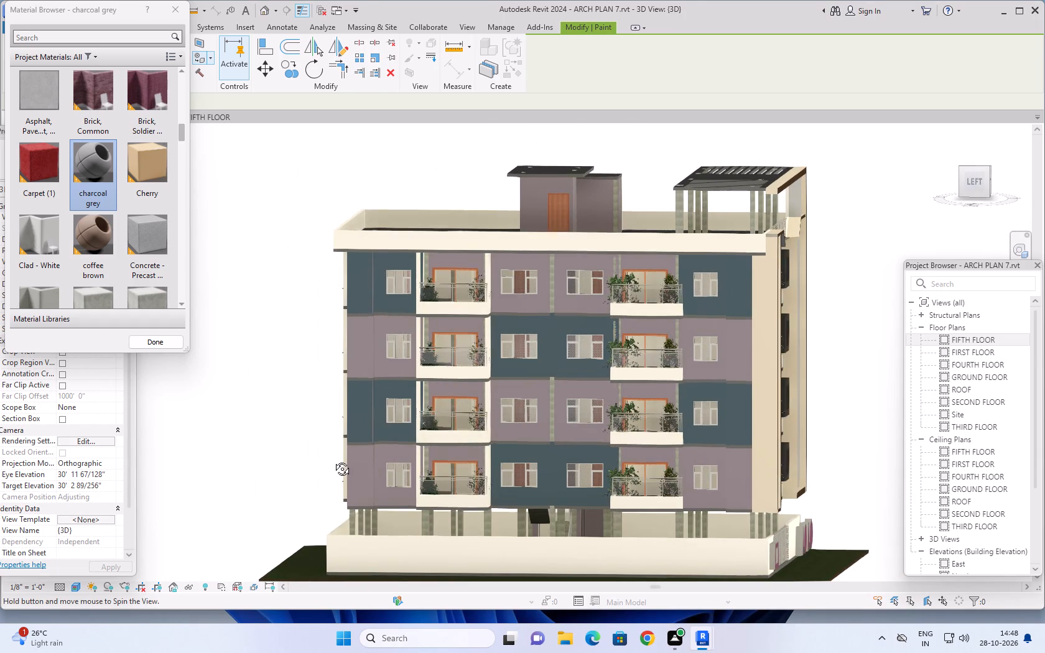
pyautogui.keyDown('shift'); pyautogui.moveTo(333, 460); pyautogui.dragTo(383, 435, button='middle'); pyautogui.keyUp('shift')
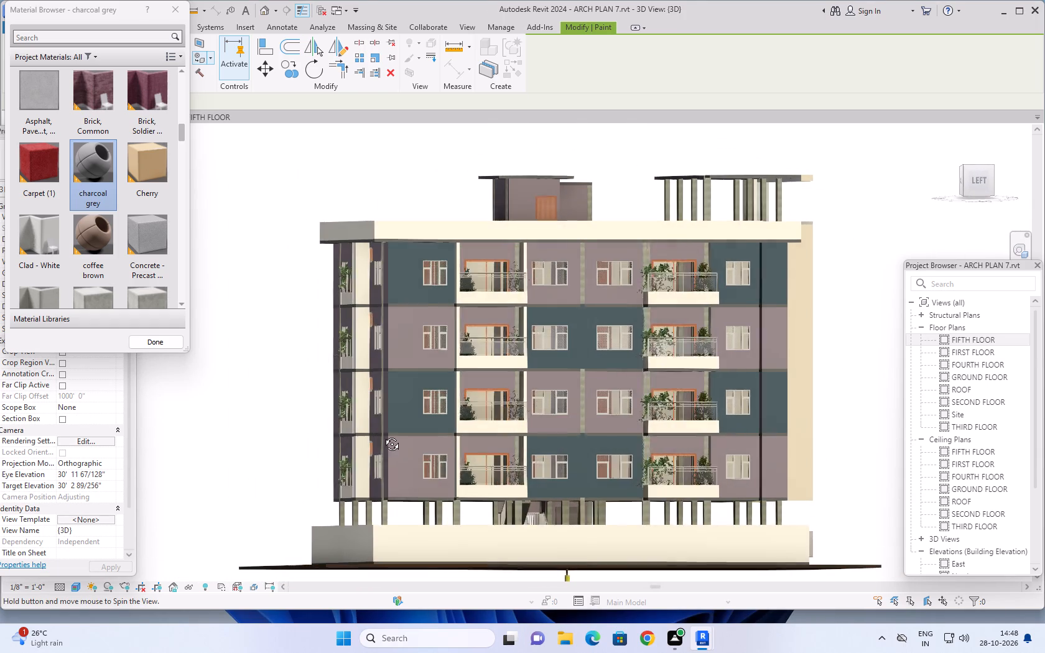
pyautogui.keyDown('shift'); pyautogui.moveTo(383, 435); pyautogui.dragTo(394, 434, button='middle'); pyautogui.keyUp('shift')
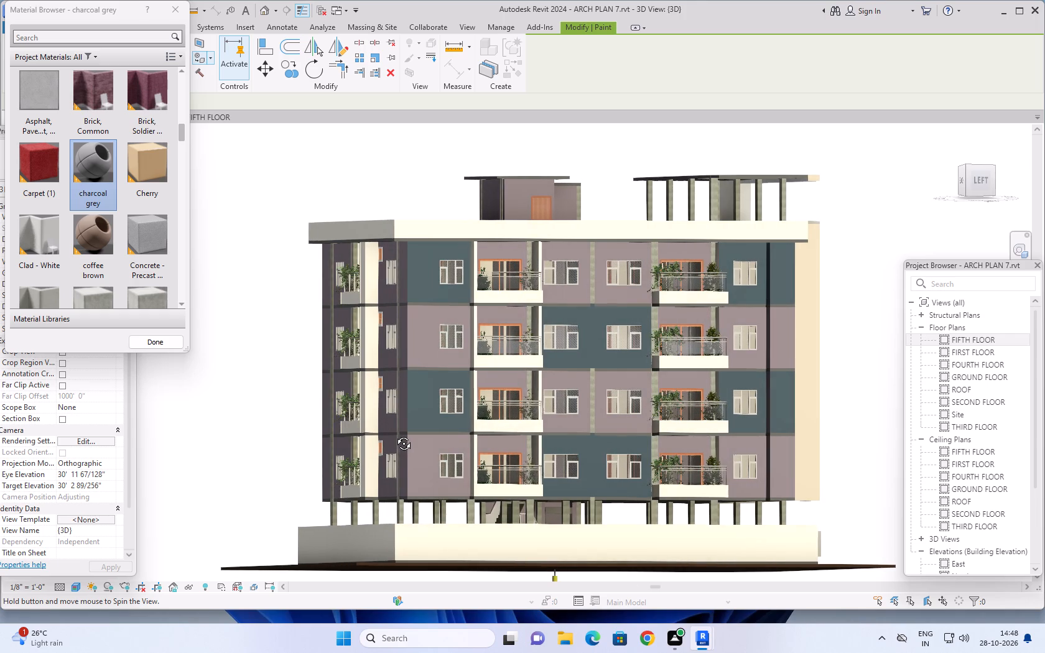
pyautogui.keyDown('shift'); pyautogui.moveTo(394, 434); pyautogui.dragTo(425, 449, button='middle'); pyautogui.keyUp('shift')
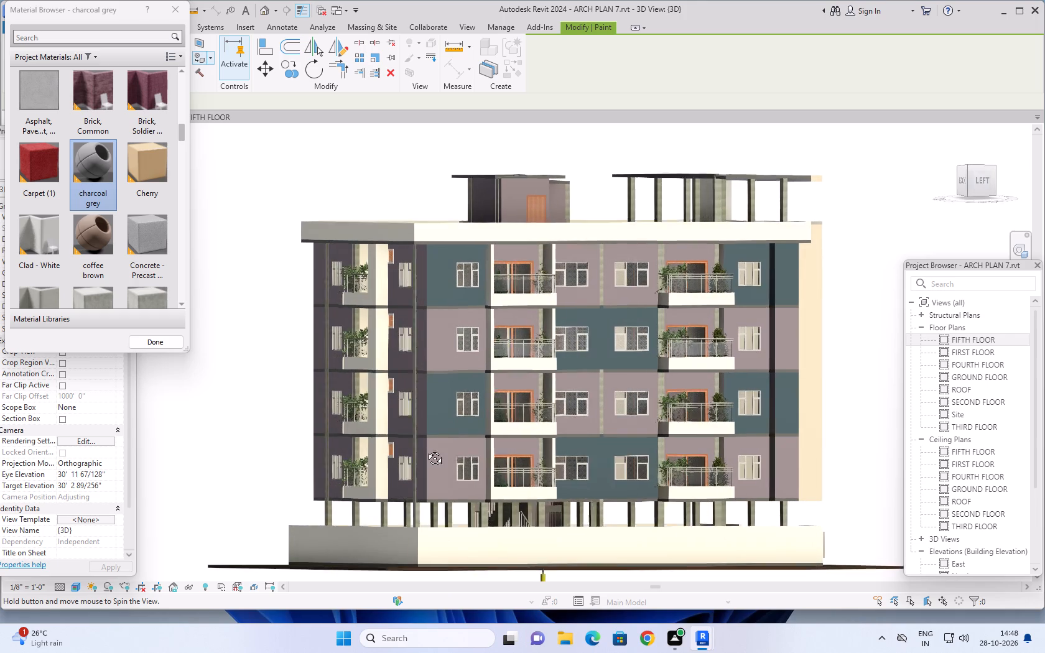
pyautogui.keyDown('shift'); pyautogui.moveTo(425, 449); pyautogui.dragTo(650, 463, button='middle'); pyautogui.keyUp('shift')
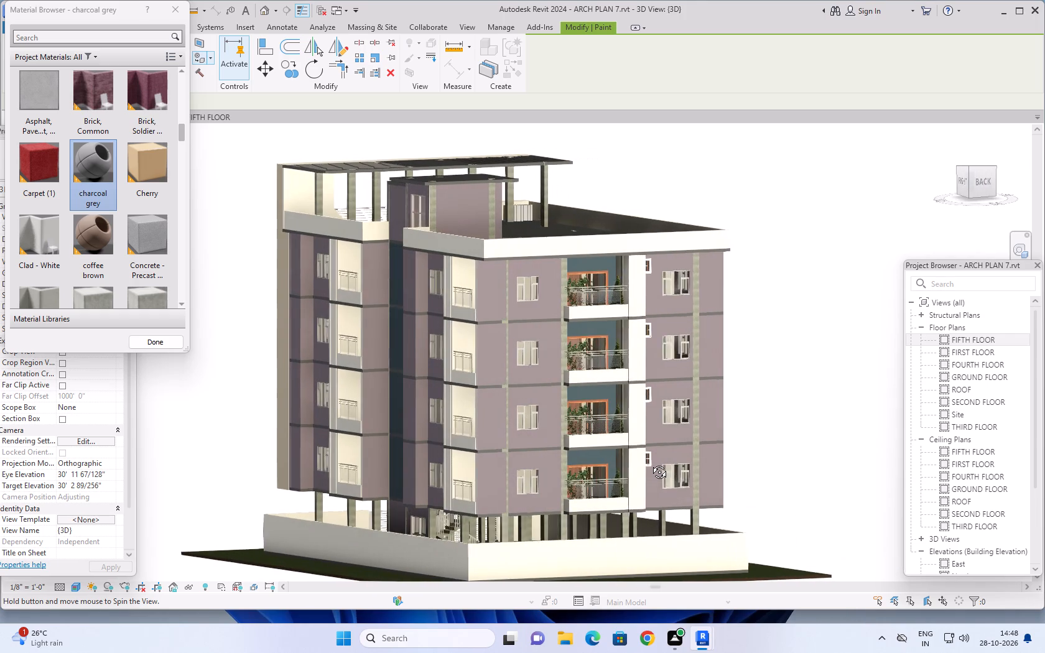
pyautogui.keyDown('shift'); pyautogui.moveTo(650, 463); pyautogui.dragTo(818, 445, button='middle'); pyautogui.keyUp('shift')
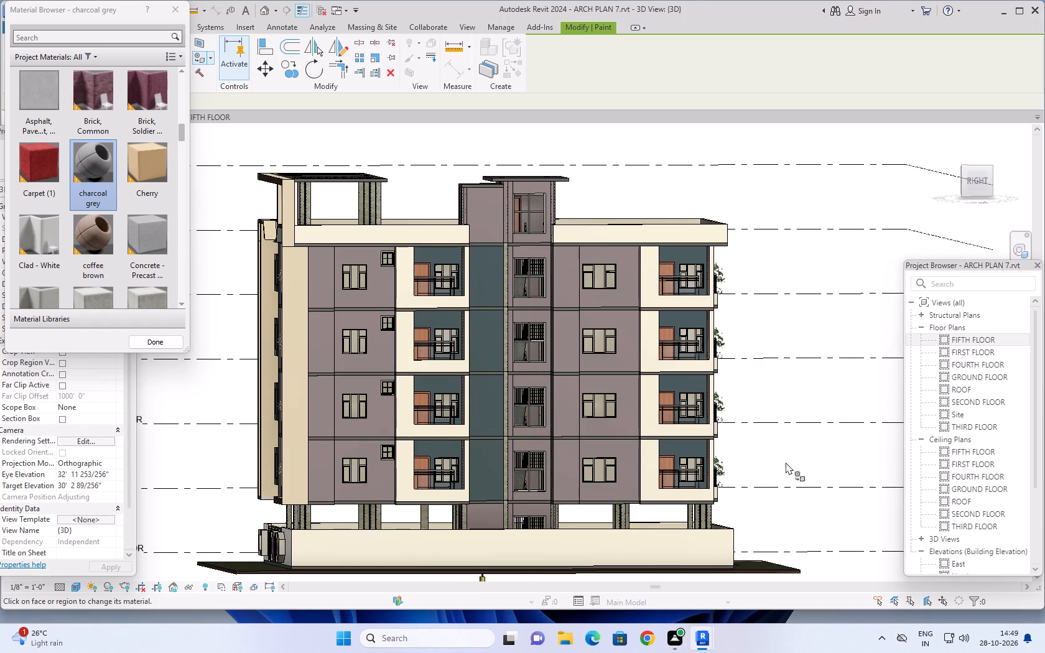
pyautogui.moveTo(776, 455); pyautogui.dragTo(792, 455, button='middle')
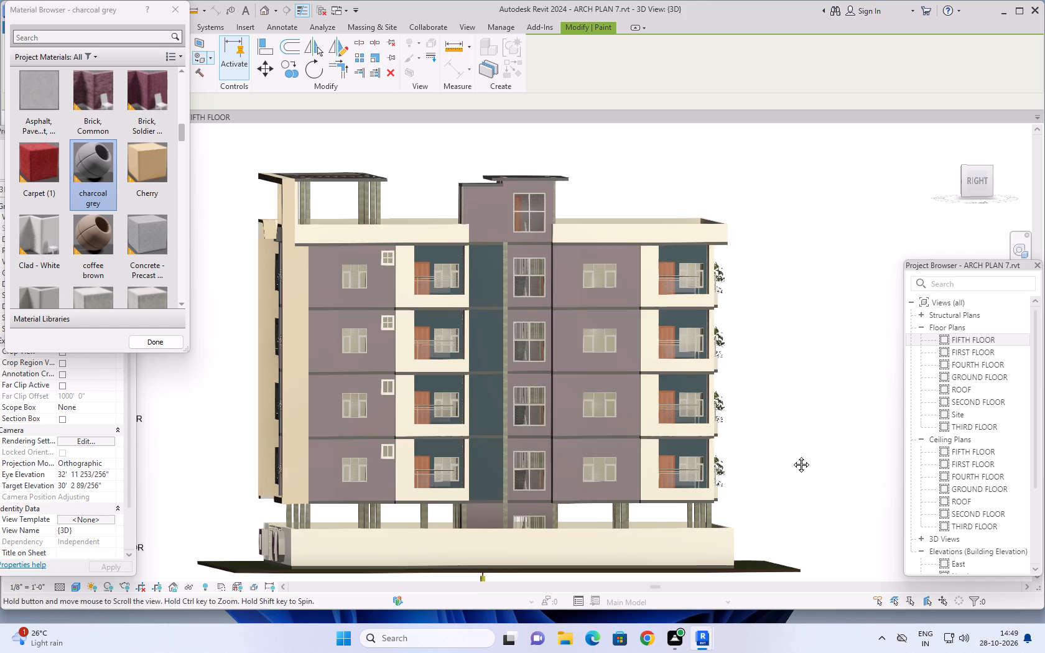
pyautogui.moveTo(792, 455); pyautogui.dragTo(804, 463, button='middle')
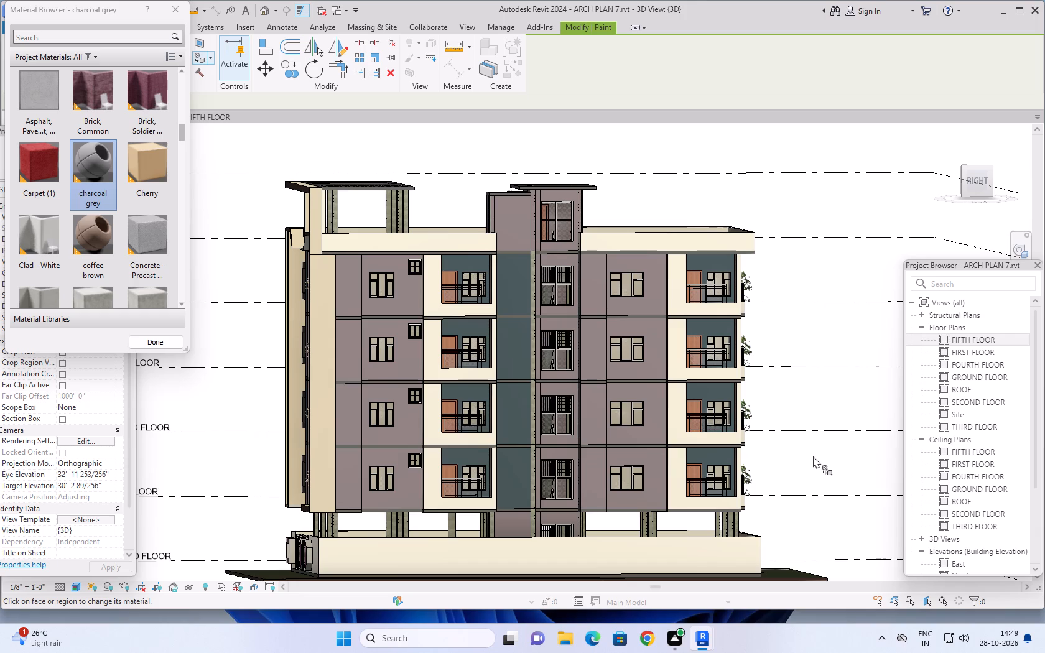
pyautogui.keyDown('shift'); pyautogui.moveTo(797, 460); pyautogui.dragTo(830, 471, button='middle'); pyautogui.keyUp('shift')
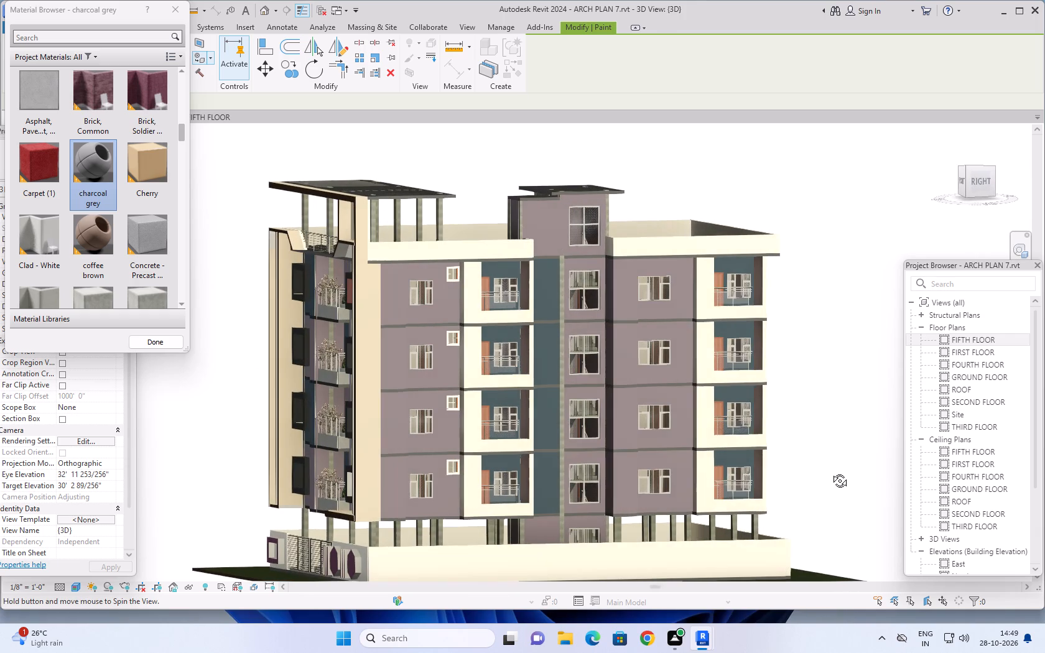
pyautogui.keyDown('shift'); pyautogui.moveTo(830, 471); pyautogui.dragTo(831, 471, button='middle'); pyautogui.keyUp('shift')
pyautogui.scroll(1, 832, 472)
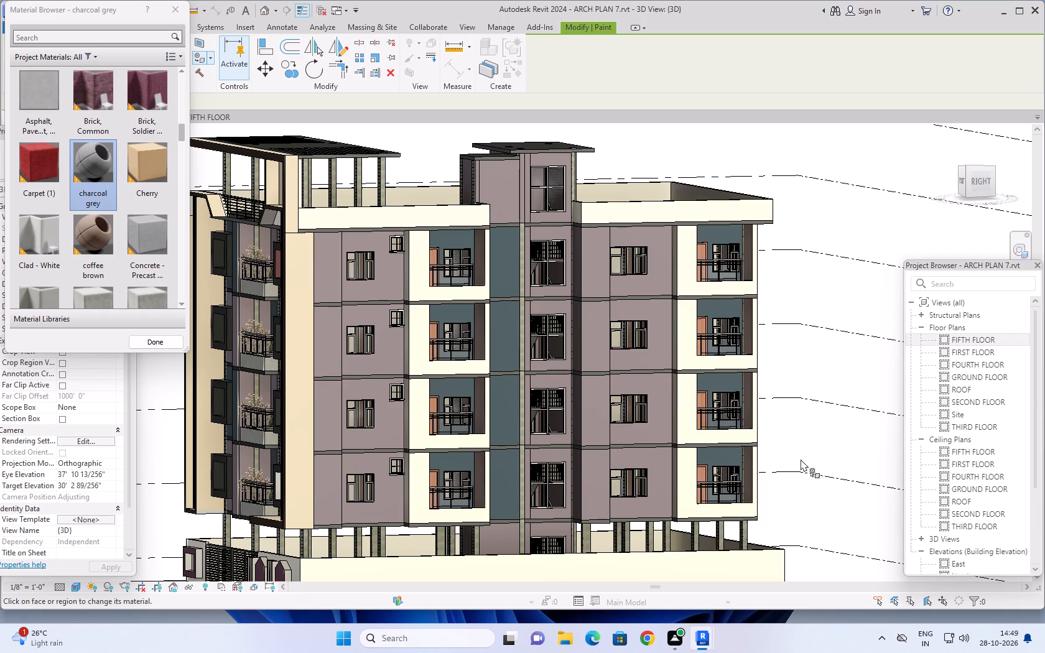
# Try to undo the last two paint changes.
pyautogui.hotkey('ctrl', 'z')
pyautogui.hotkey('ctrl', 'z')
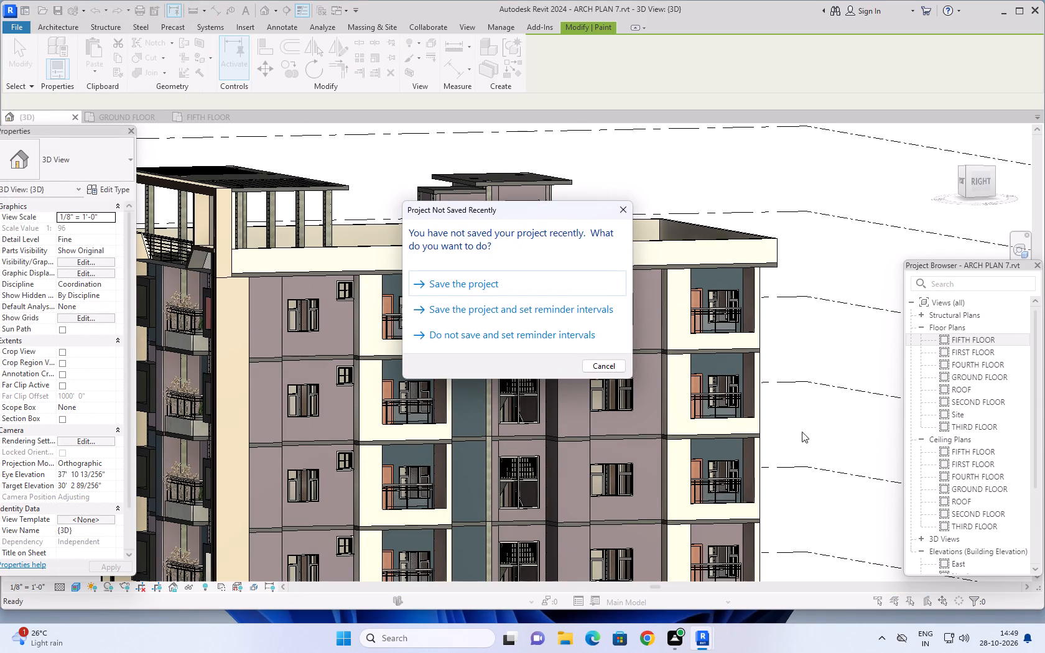
# Dismiss the save reminder and save the project.
pyautogui.click(626, 208)
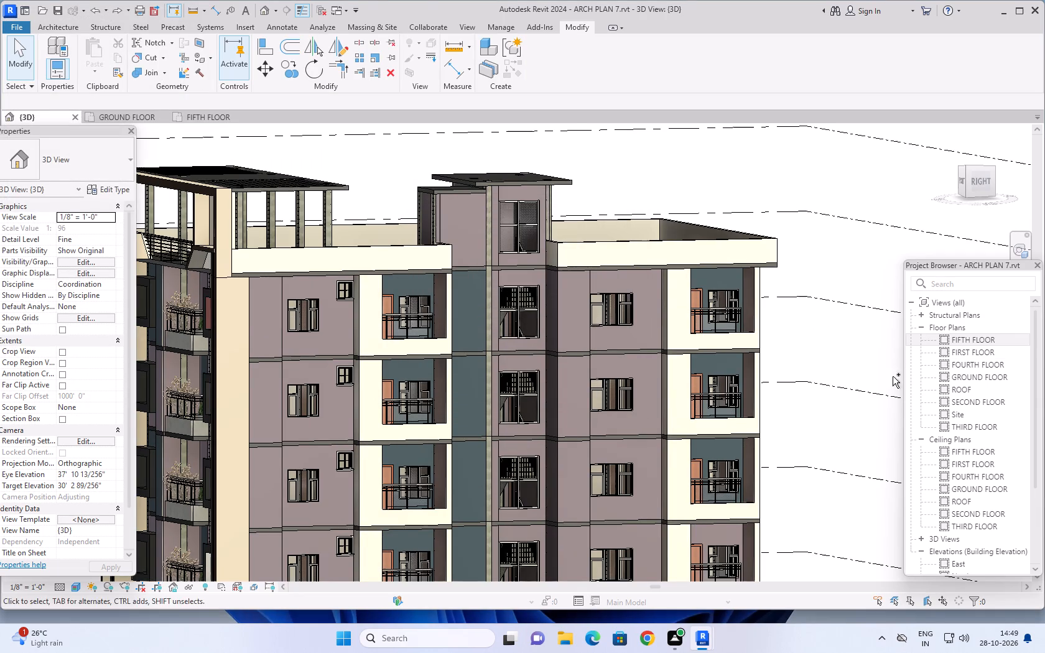
pyautogui.hotkey('ctrl', 's')
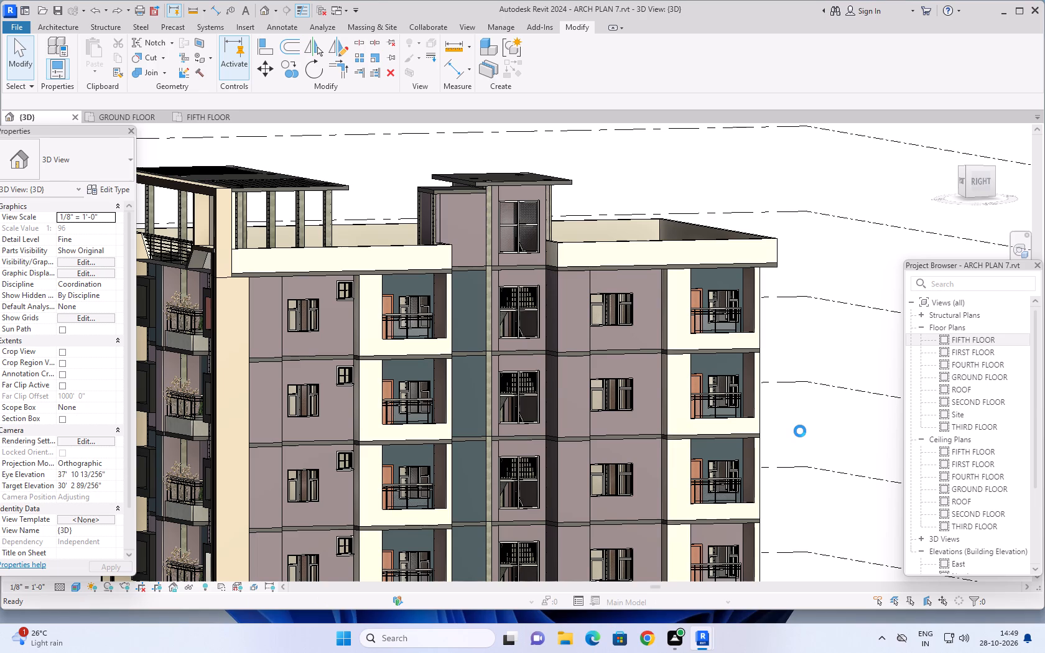
# Undo the charcoal grey painting of the right side's balcony door walls and the vertical wall strip beside the stairwell.
pyautogui.scroll(-2, 800, 431)
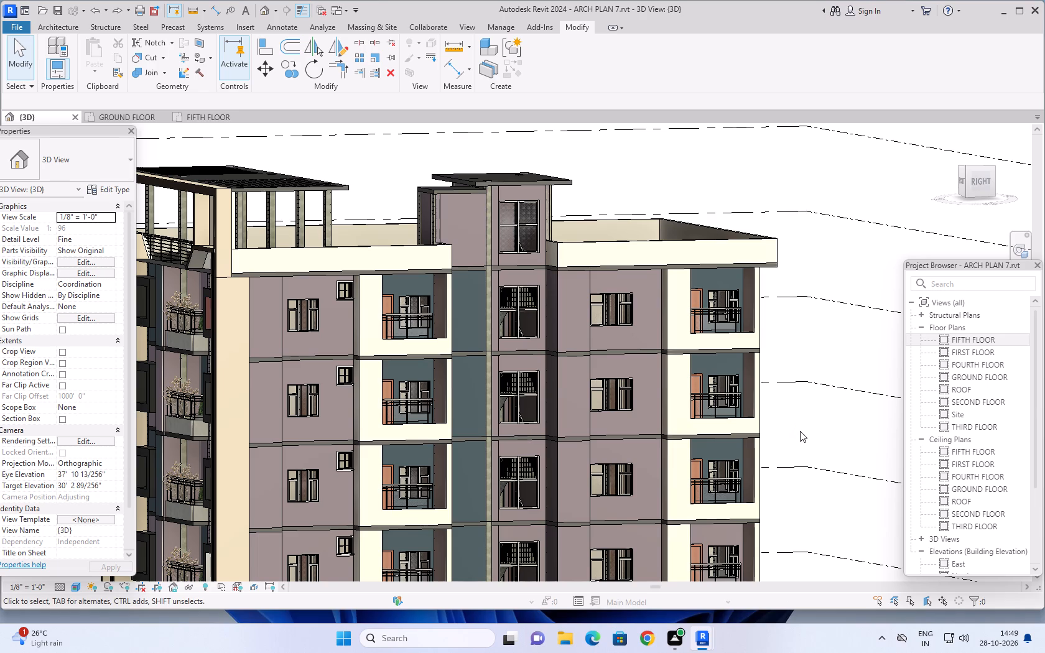
pyautogui.scroll(-1, 808, 432)
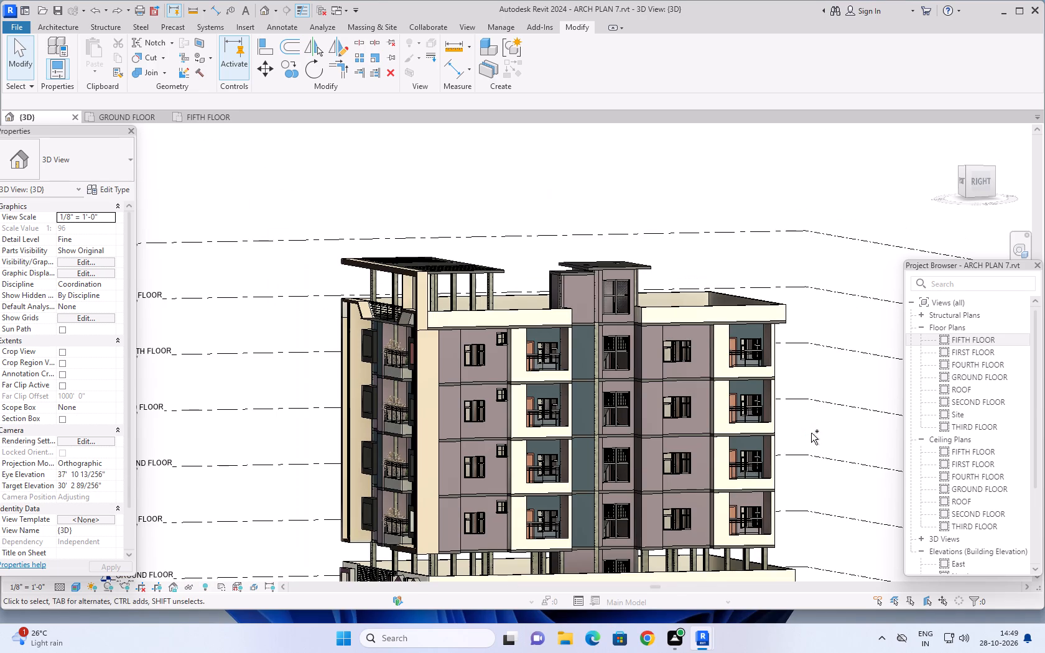
pyautogui.hotkey('ctrl', 'z')
pyautogui.hotkey('ctrl', 'z')
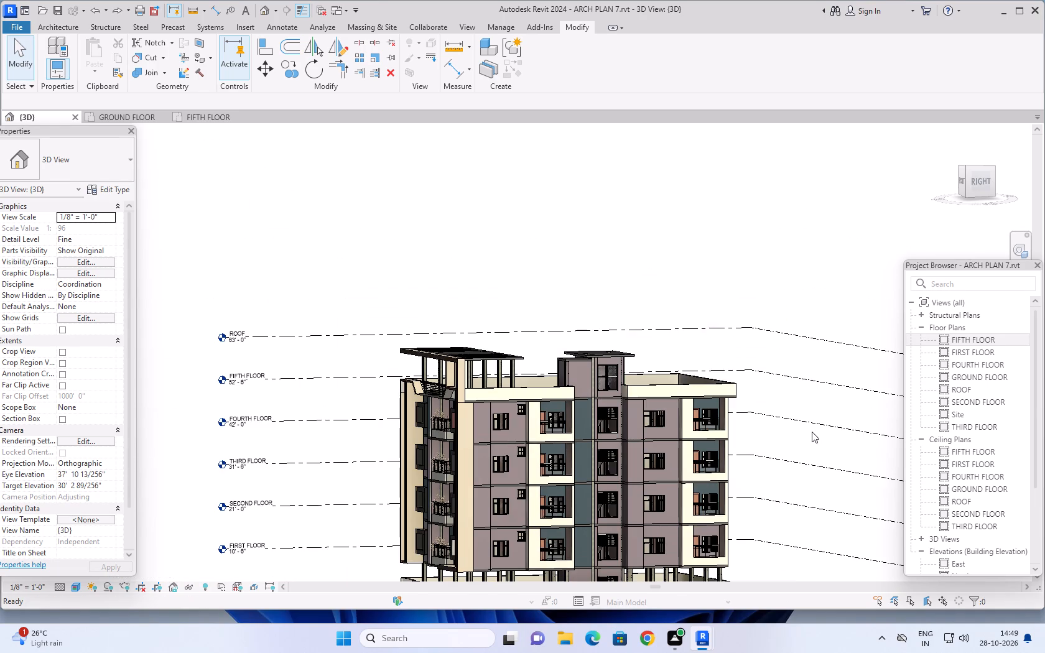
pyautogui.hotkey('ctrl', 'z')
pyautogui.hotkey('ctrl', 'z')
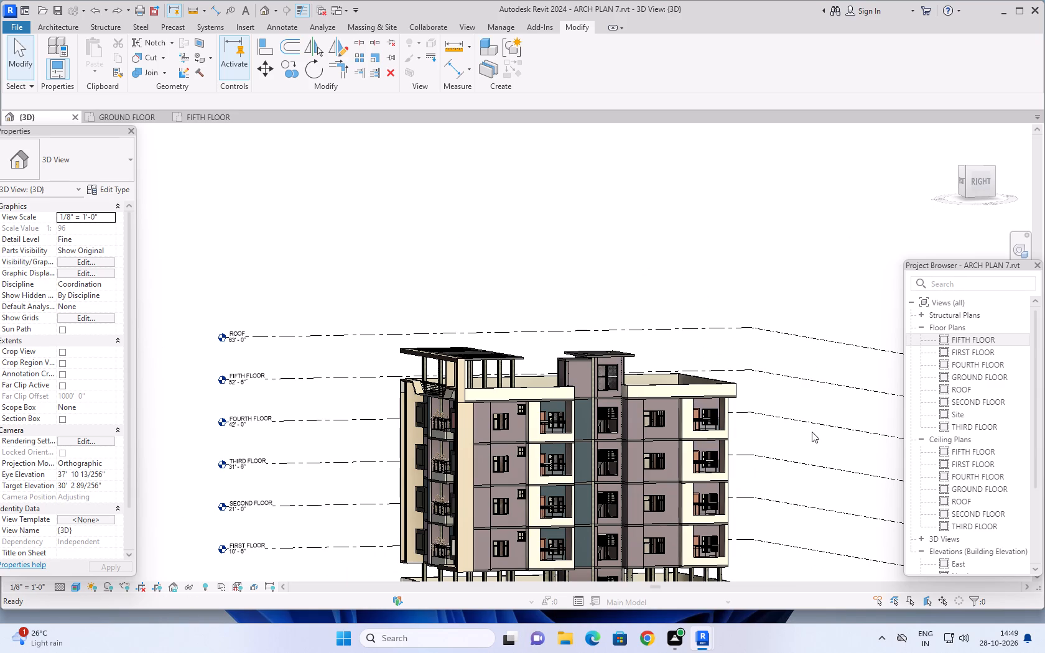
pyautogui.hotkey('ctrl', 'z')
pyautogui.hotkey('ctrl', 'z')
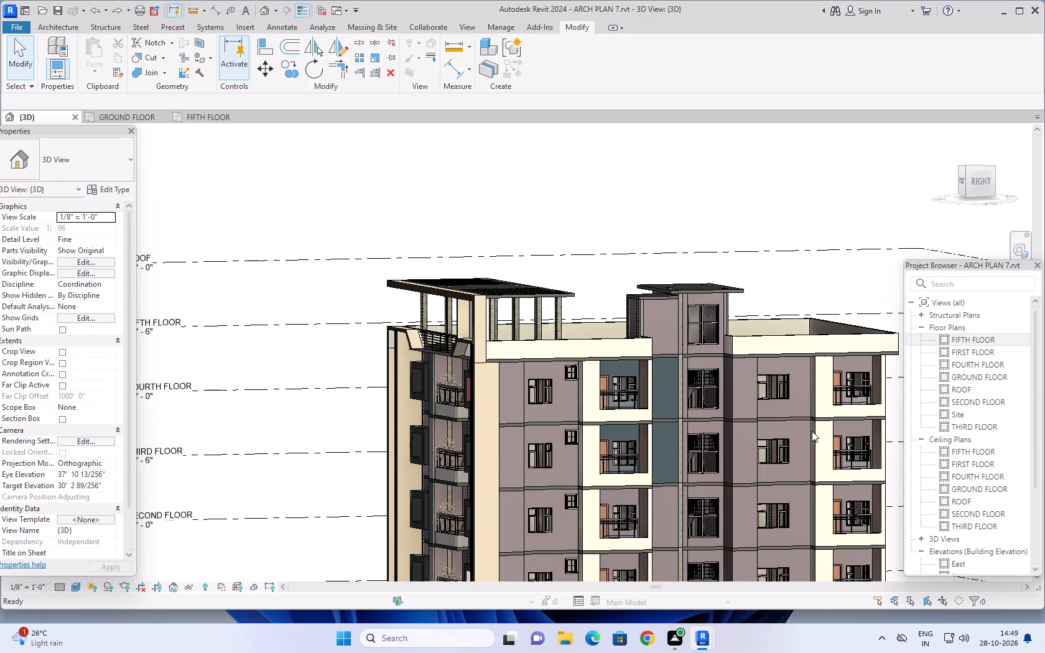
pyautogui.hotkey('ctrl', 'z')
pyautogui.hotkey('ctrl', 'z')
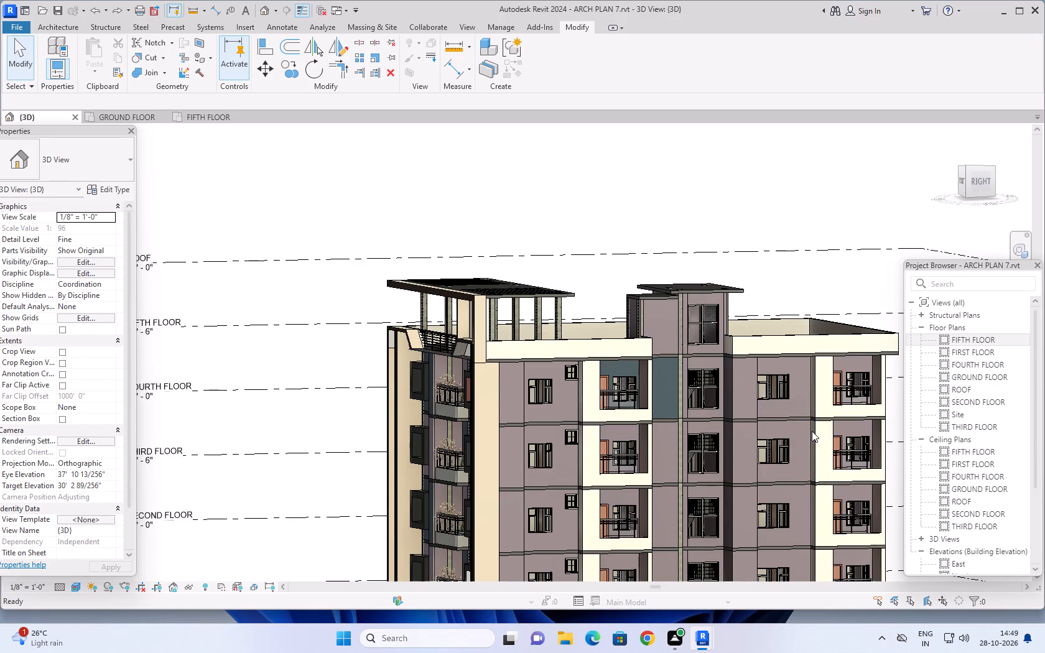
# On the right side's fourth floor, paint the front corner wall, the adjoining window wall and the first balcony's door wall charcoal grey.
pyautogui.scroll(-3, 812, 431)
pyautogui.moveTo(842, 313); pyautogui.dragTo(815, 310, button='middle')
pyautogui.scroll(1, 815, 310)
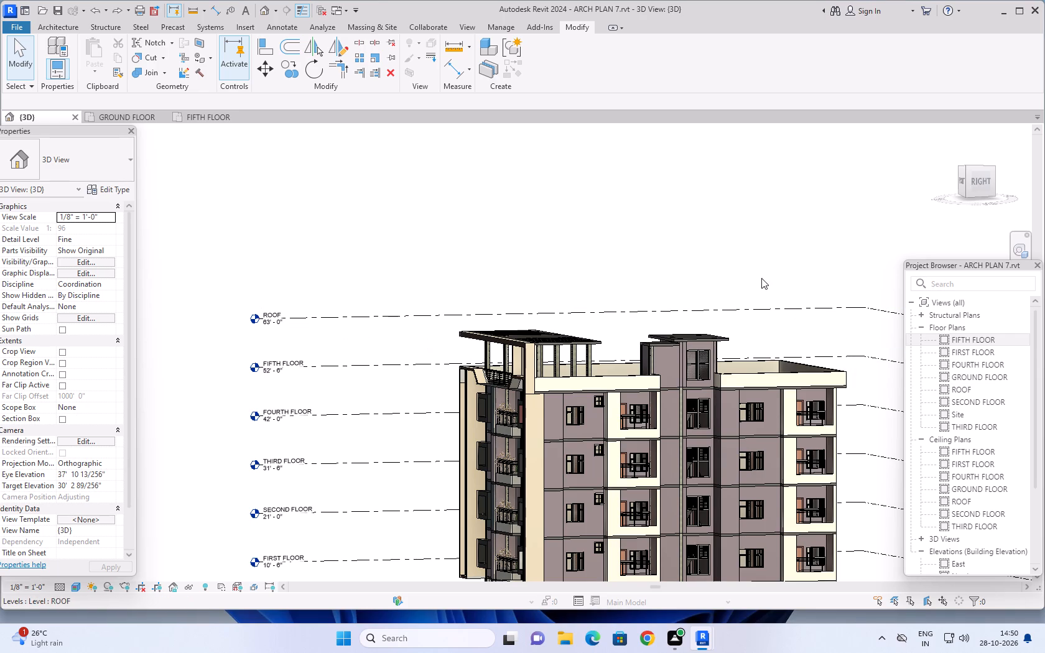
pyautogui.moveTo(758, 271); pyautogui.dragTo(751, 222, button='middle')
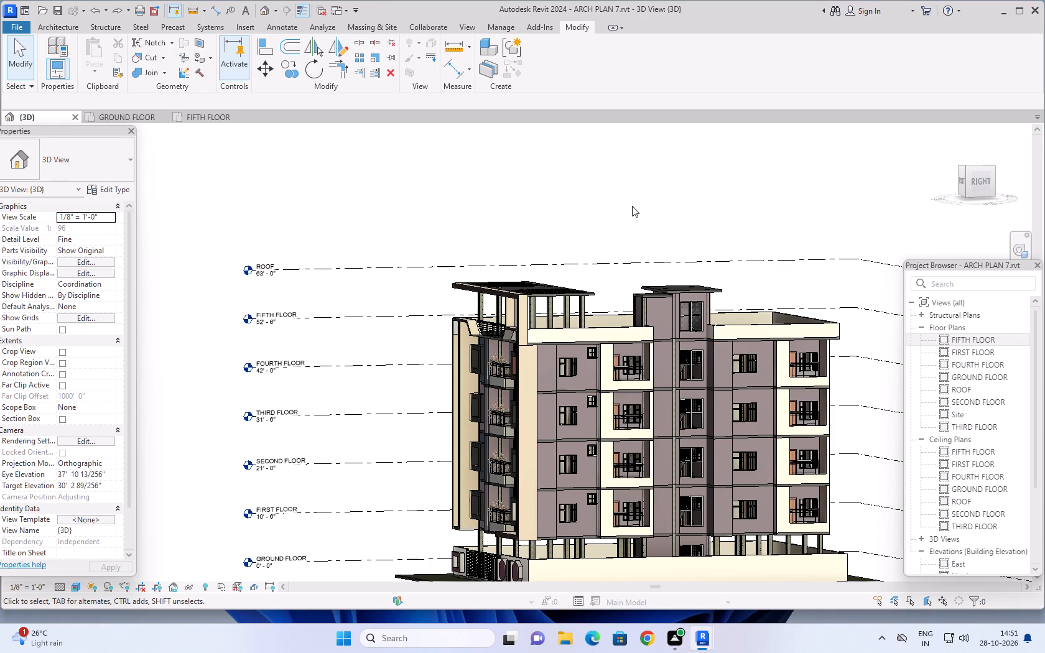
pyautogui.moveTo(634, 216); pyautogui.dragTo(637, 201, button='middle')
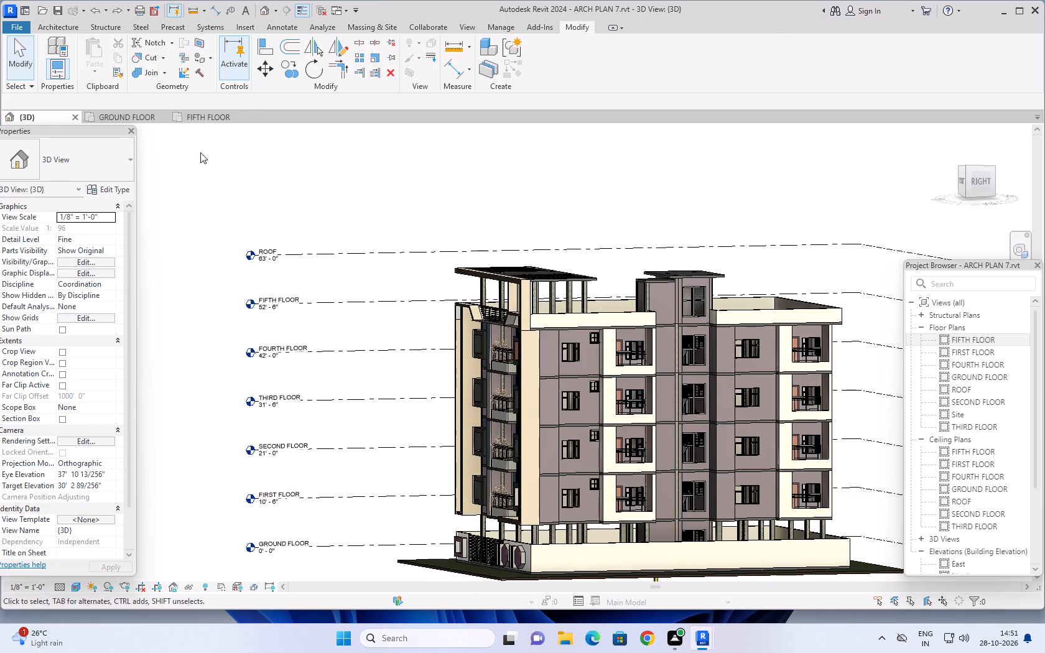
pyautogui.click(197, 57)
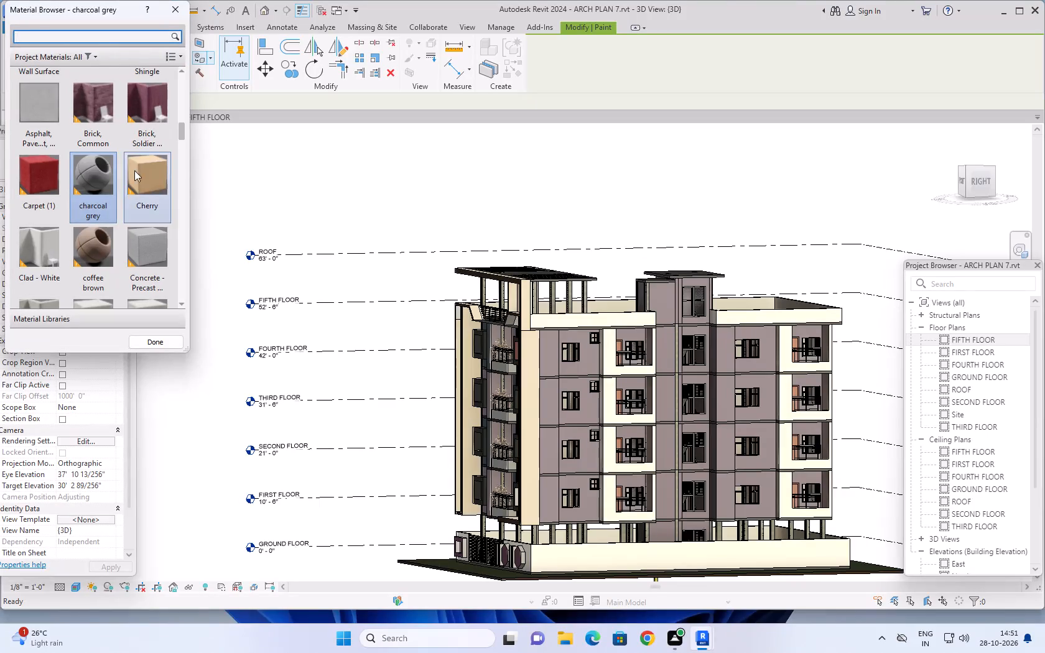
pyautogui.scroll(5, 560, 363)
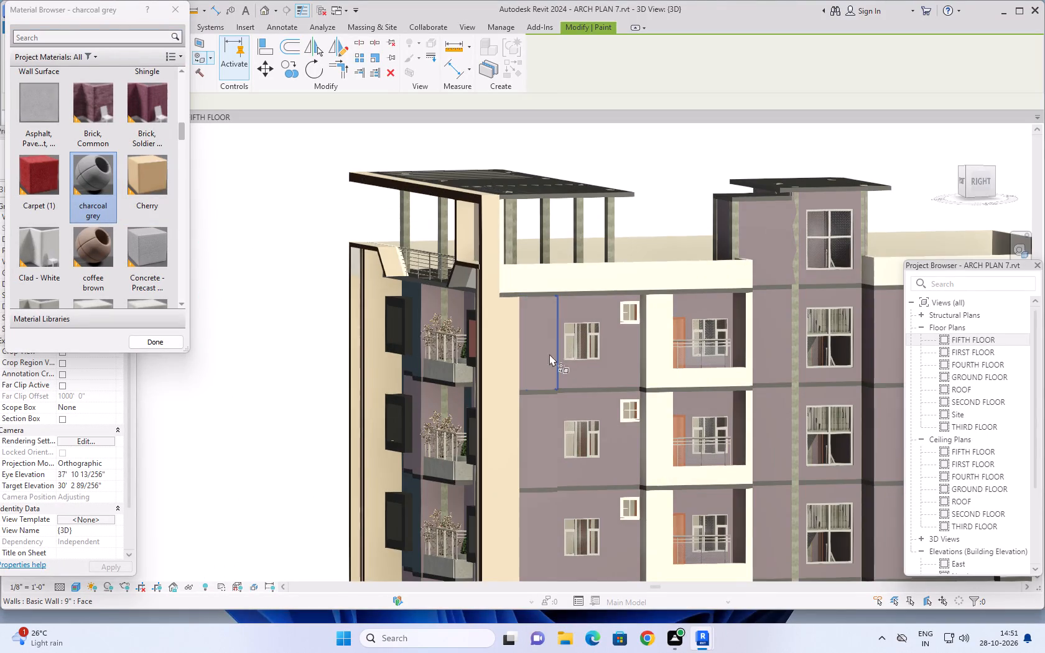
pyautogui.click(540, 334)
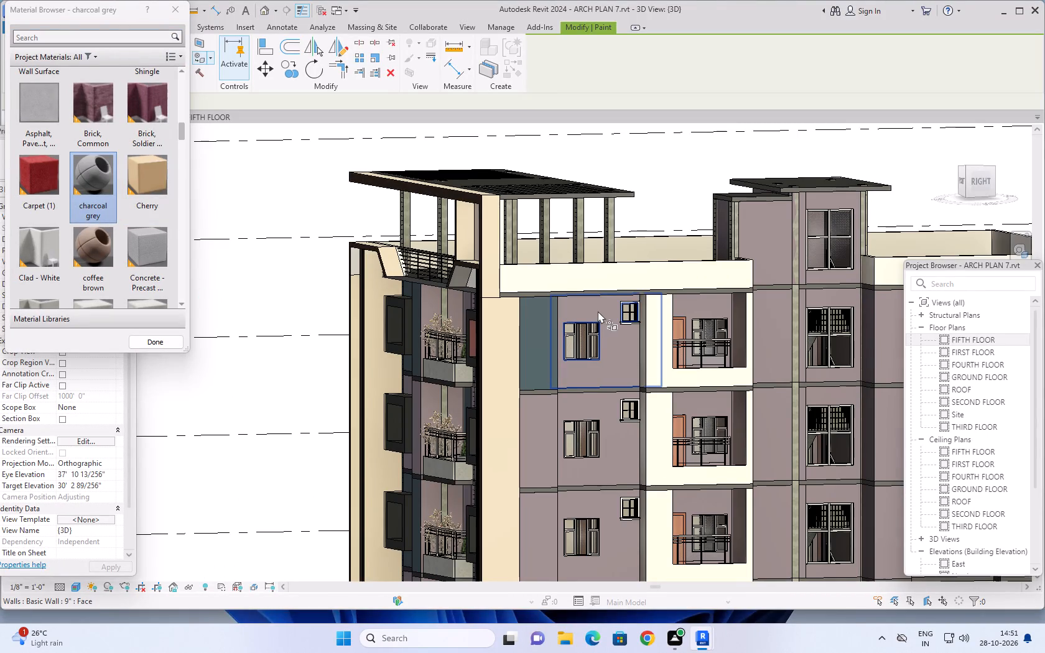
pyautogui.click(598, 311)
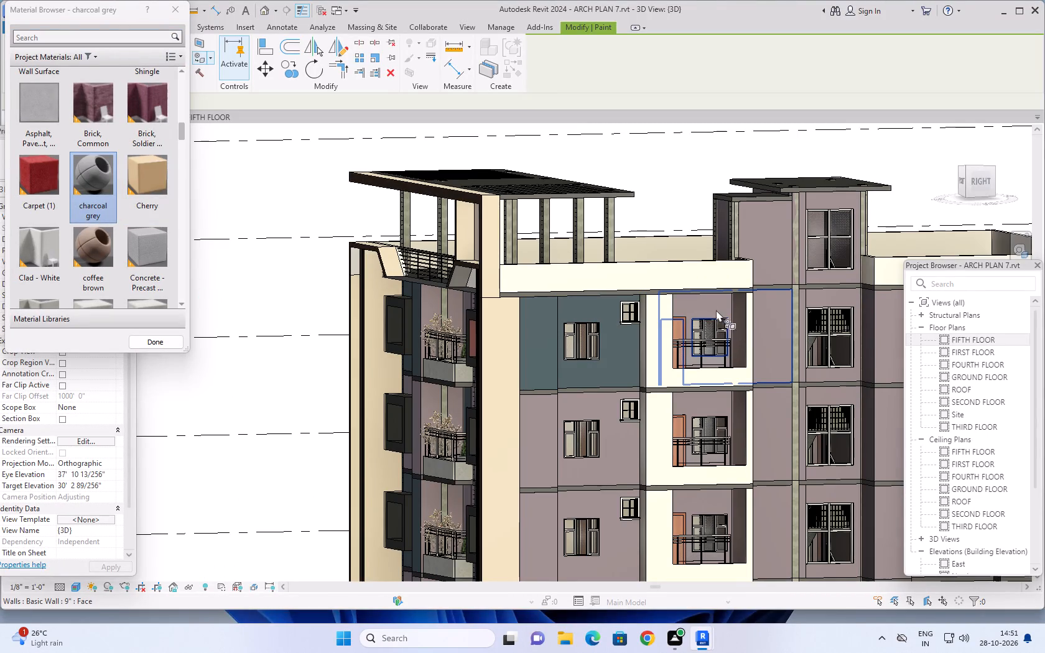
pyautogui.click(713, 304)
# Paint the fourth-floor stairwell column, narrow strip, window wall, side return and the adjoining plain wall towards the back charcoal grey.
pyautogui.scroll(-1, 758, 323)
pyautogui.moveTo(770, 328); pyautogui.dragTo(709, 352, button='middle')
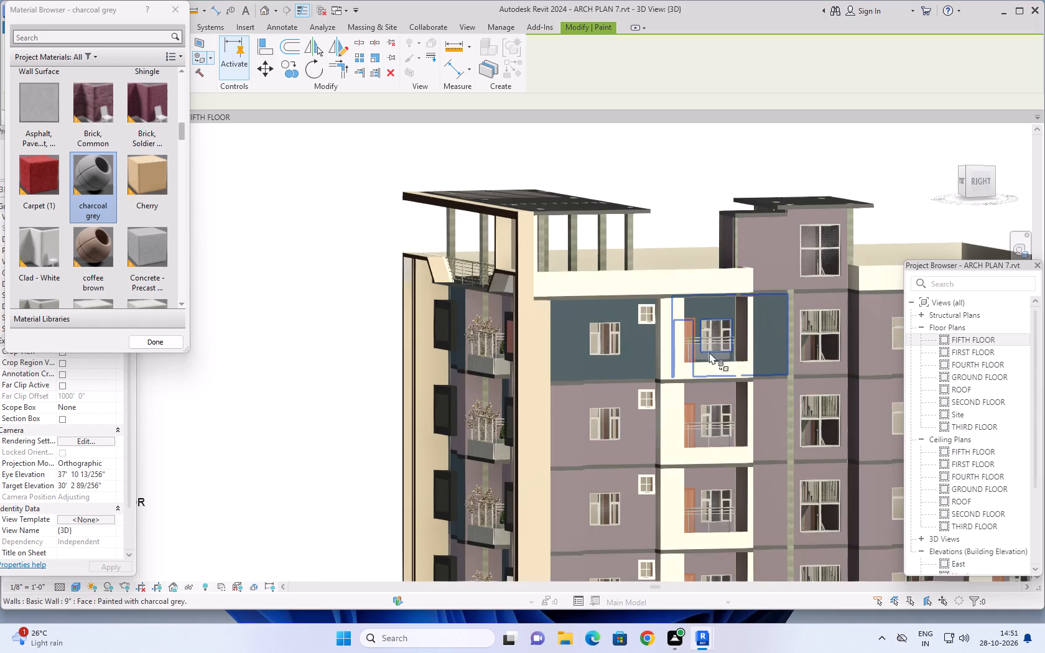
pyautogui.moveTo(709, 352); pyautogui.dragTo(624, 383, button='middle')
pyautogui.scroll(7, 654, 366)
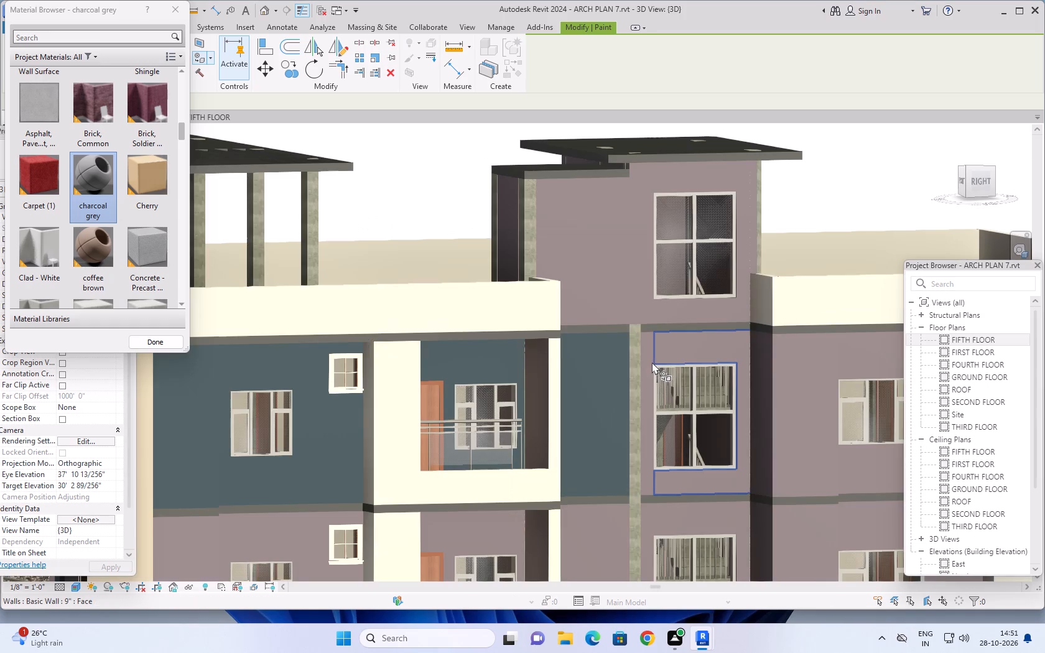
pyautogui.click(647, 359)
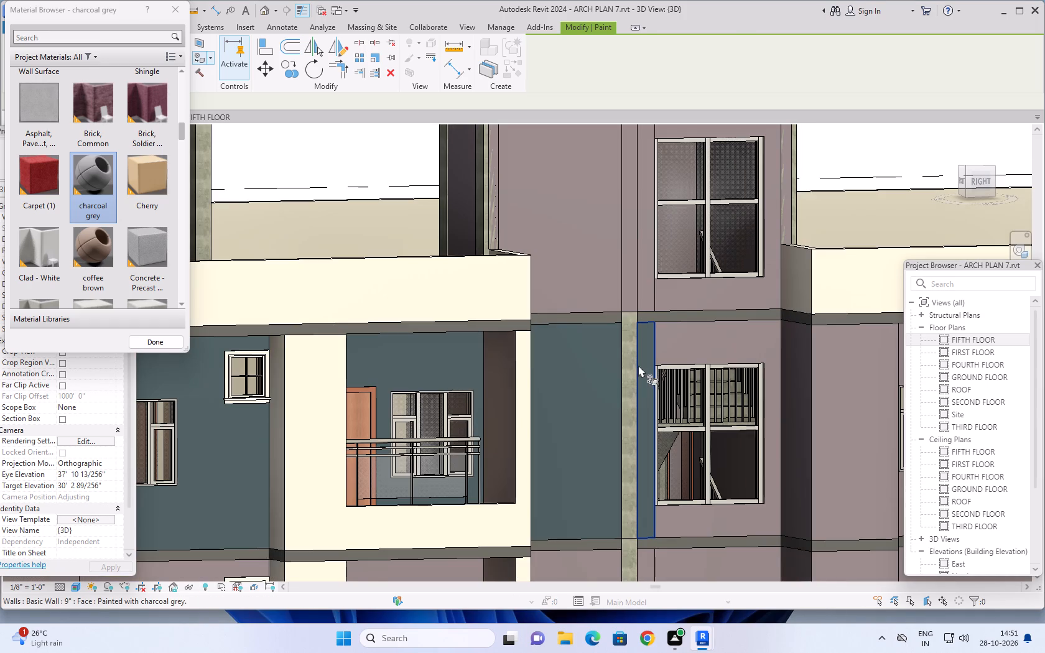
pyautogui.click(631, 365)
pyautogui.click(678, 344)
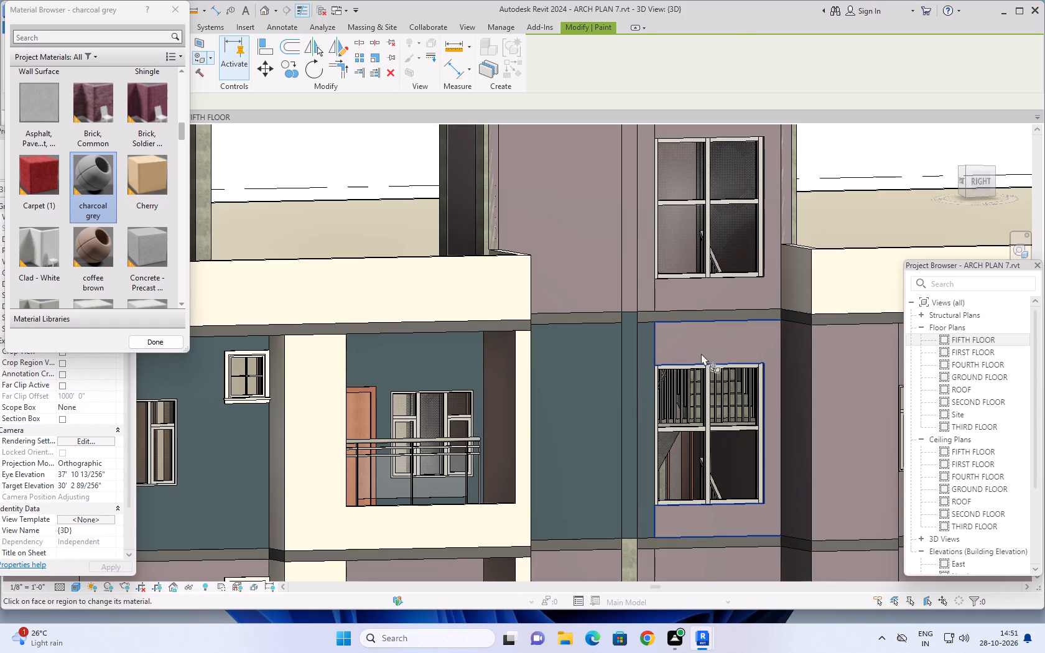
pyautogui.click(840, 420)
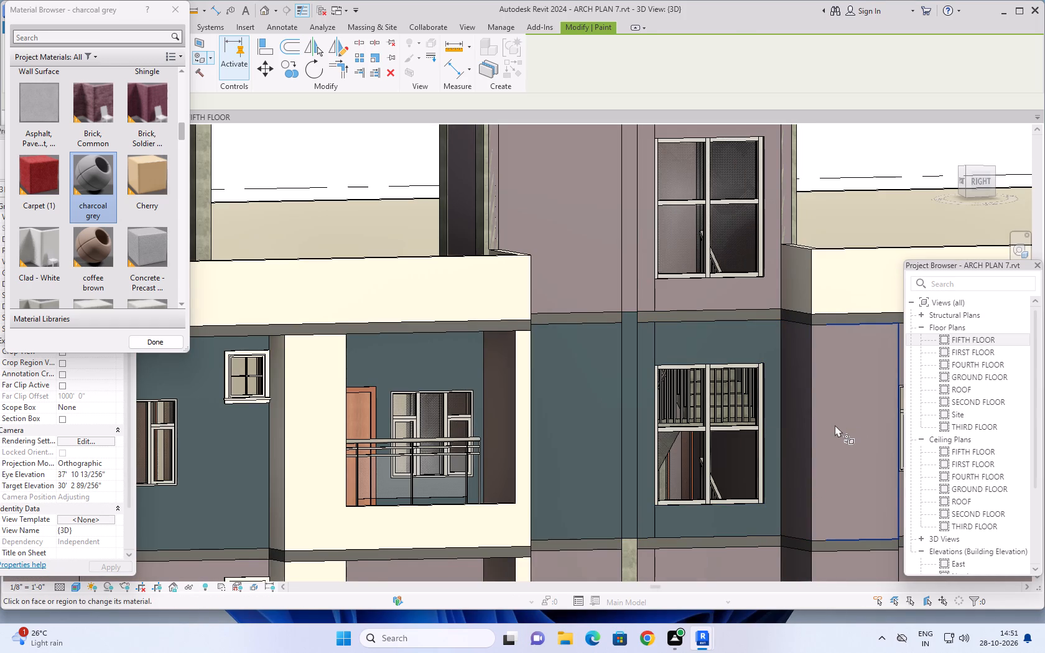
pyautogui.click(796, 432)
# Paint the fourth-floor window wall beyond the stairwell and the balcony door wall nearest the back charcoal grey.
pyautogui.scroll(-3, 786, 433)
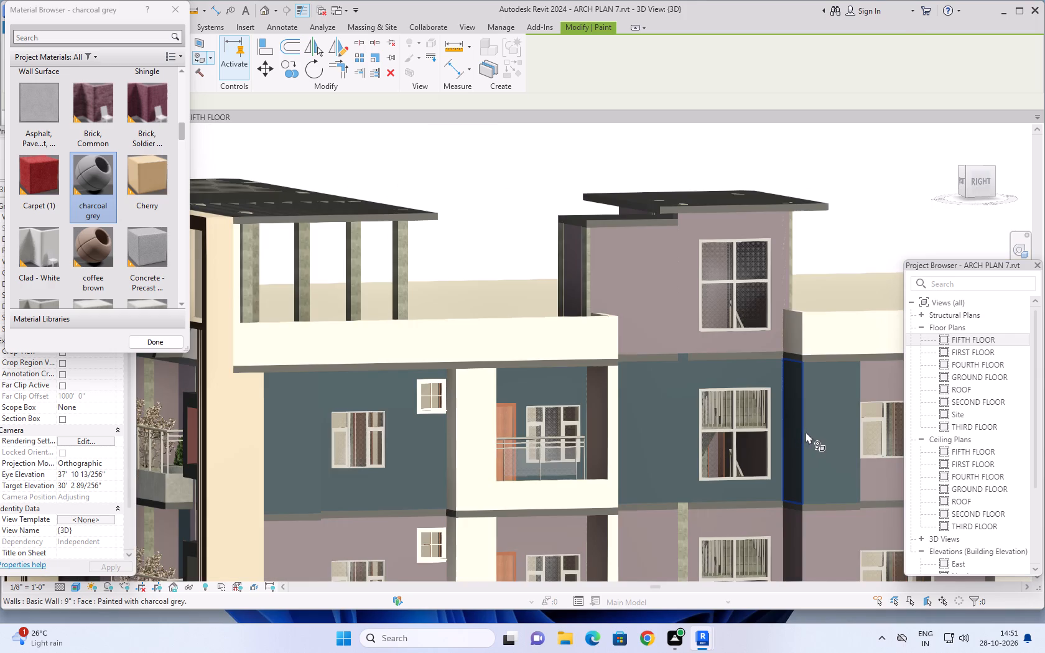
pyautogui.moveTo(806, 432); pyautogui.dragTo(572, 448, button='middle')
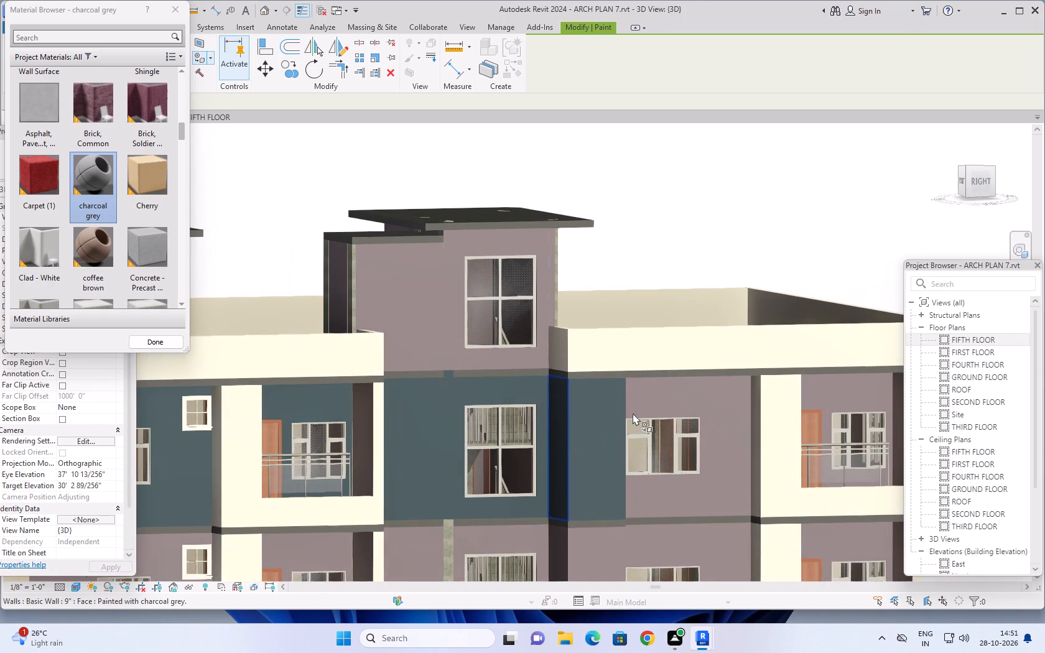
pyautogui.click(662, 406)
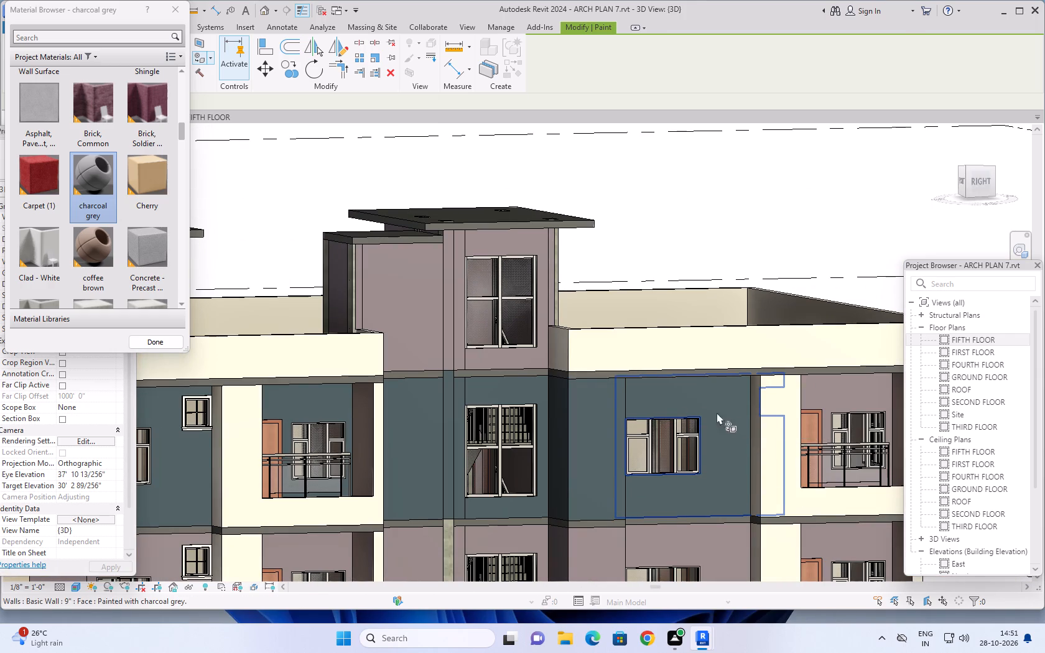
pyautogui.click(842, 395)
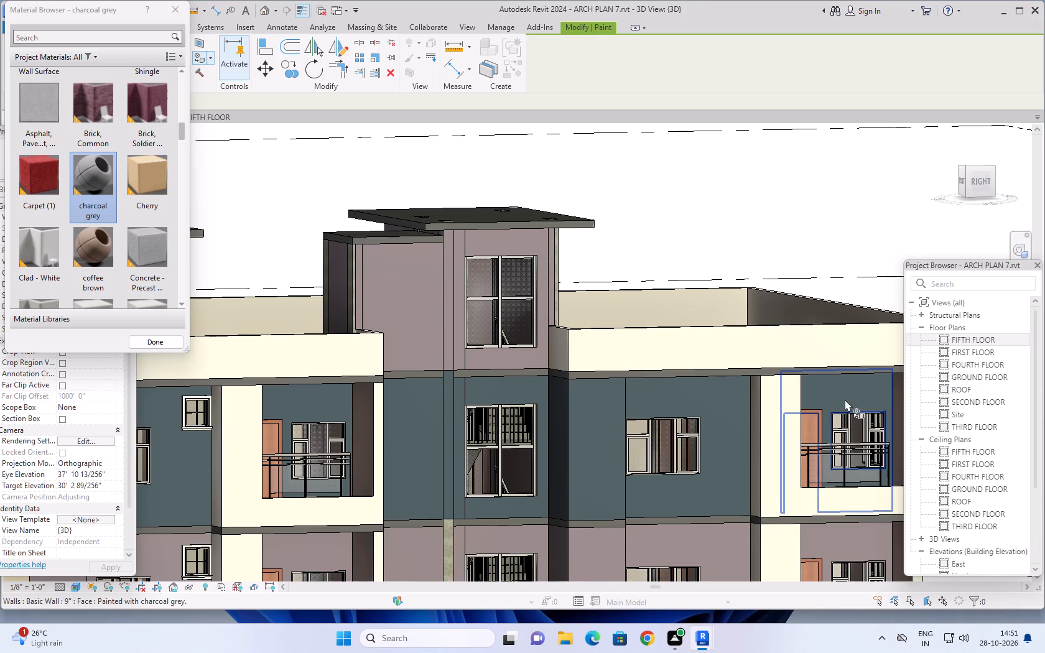
pyautogui.moveTo(847, 399); pyautogui.dragTo(756, 417, button='middle')
pyautogui.scroll(4, 791, 419)
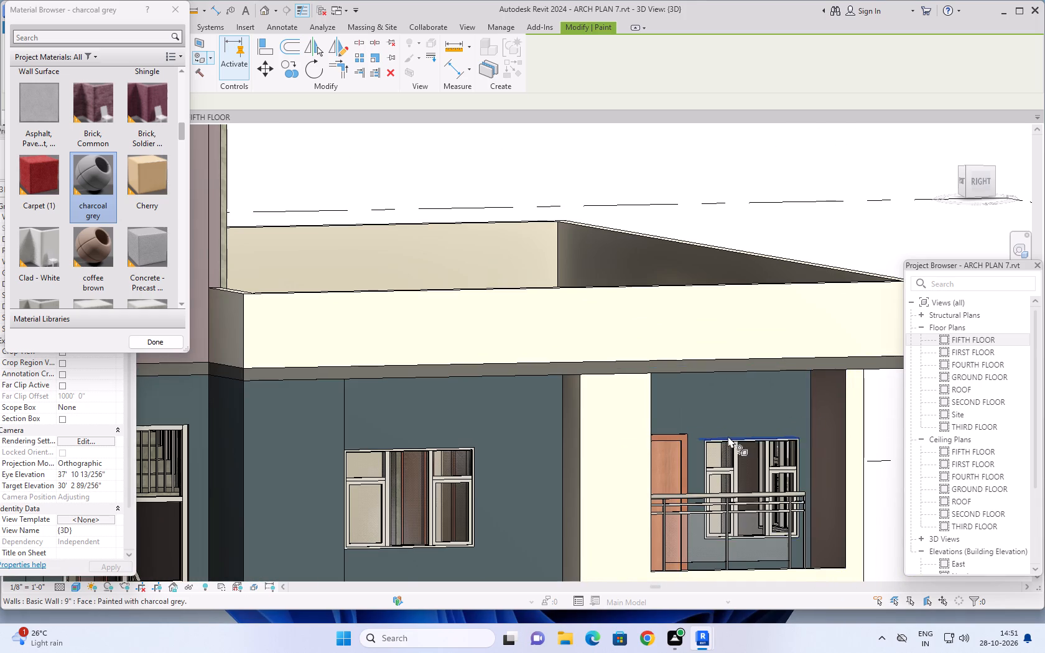
pyautogui.scroll(-9, 728, 436)
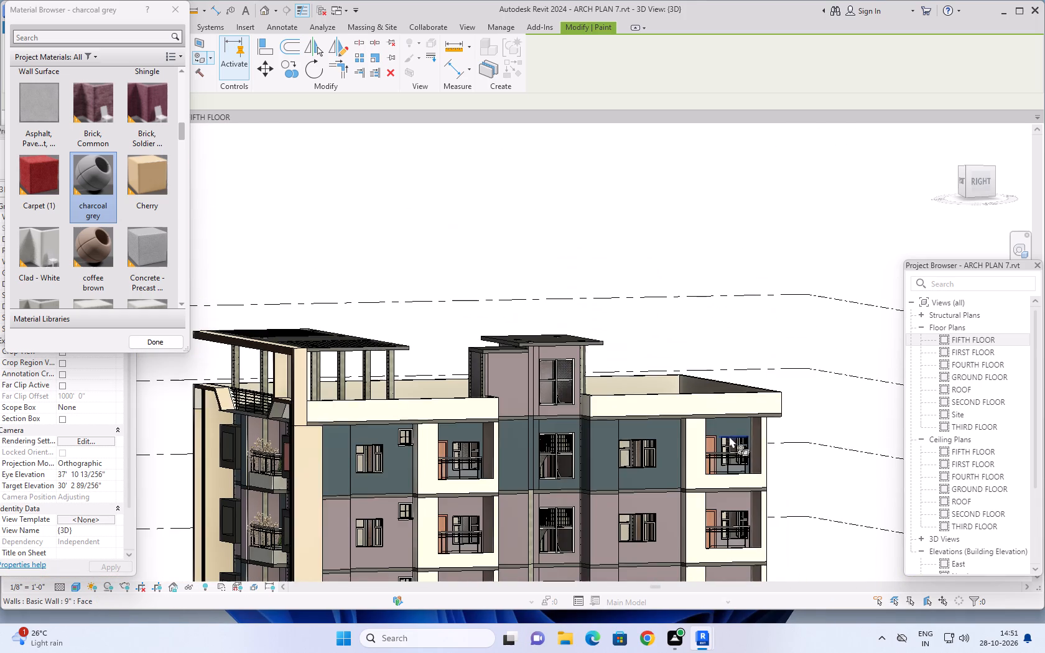
pyautogui.scroll(-3, 738, 295)
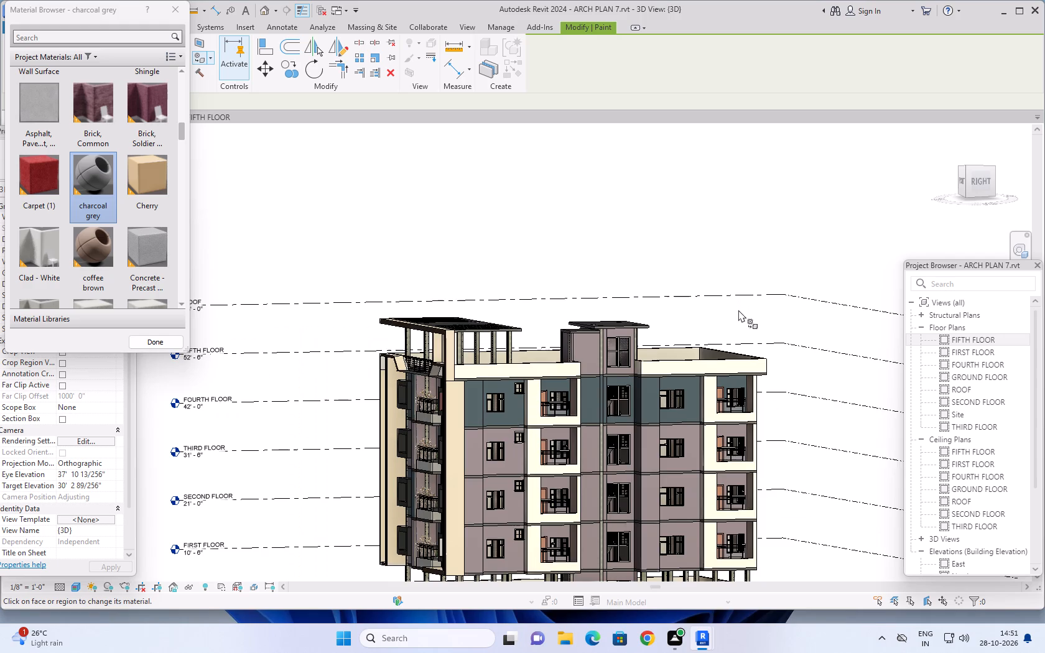
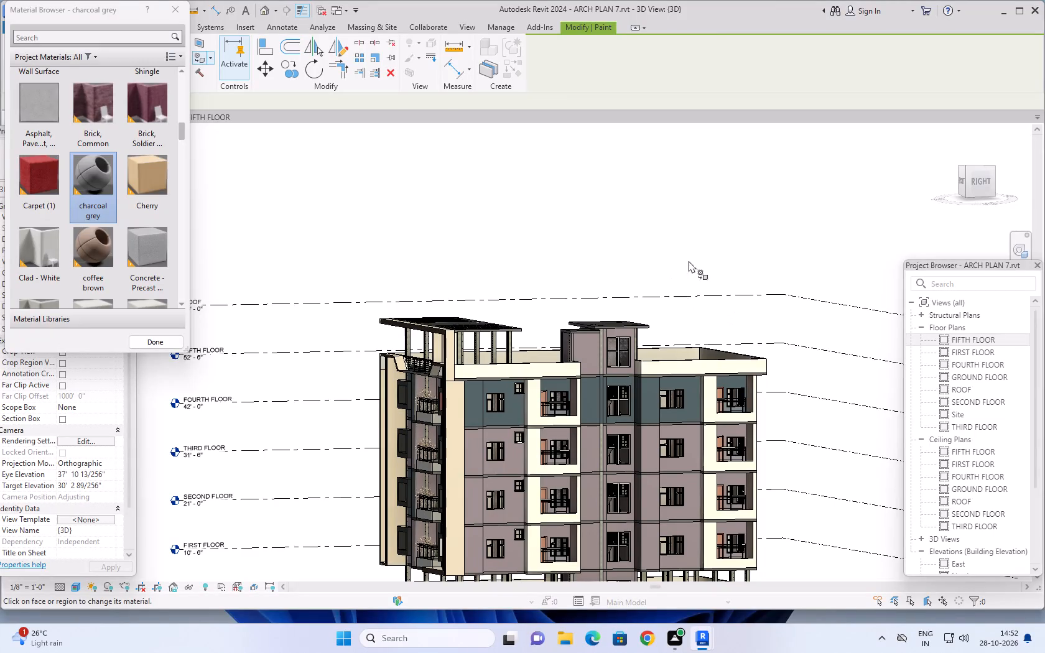
# On the right side's second floor, paint the front corner wall, the adjoining window wall and the first balcony's door wall charcoal grey.
pyautogui.scroll(1, 503, 494)
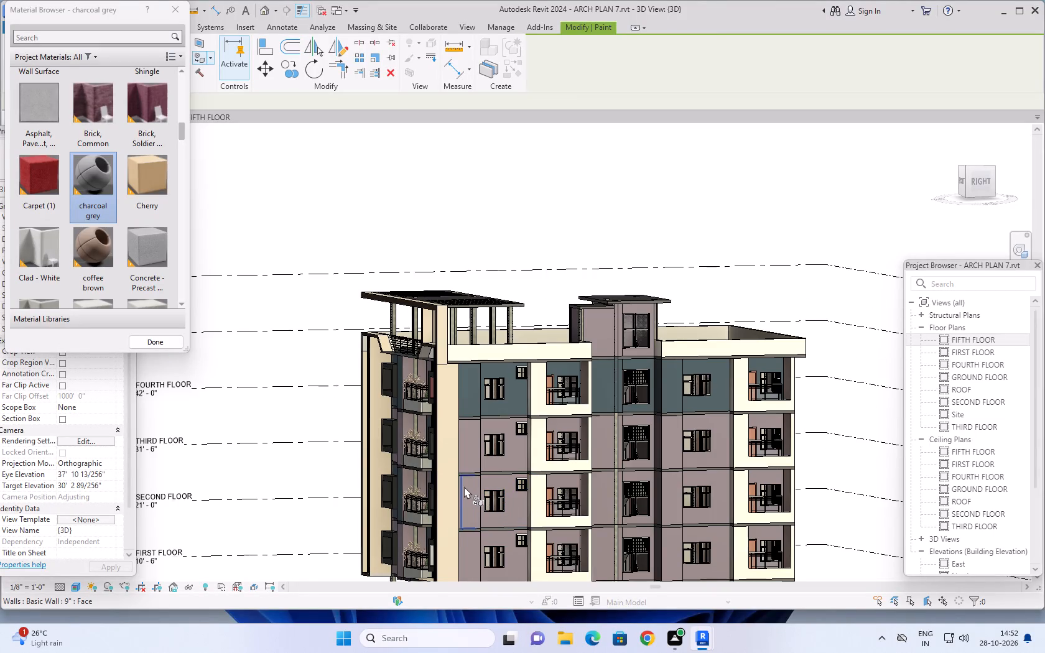
pyautogui.scroll(4, 465, 487)
pyautogui.click(474, 486)
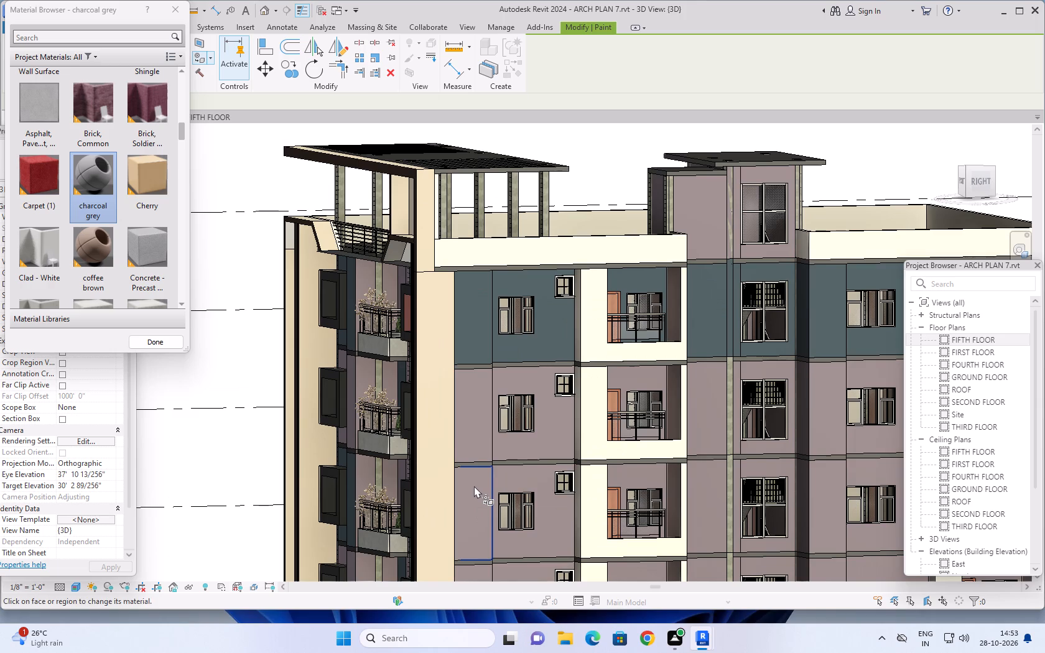
pyautogui.click(519, 475)
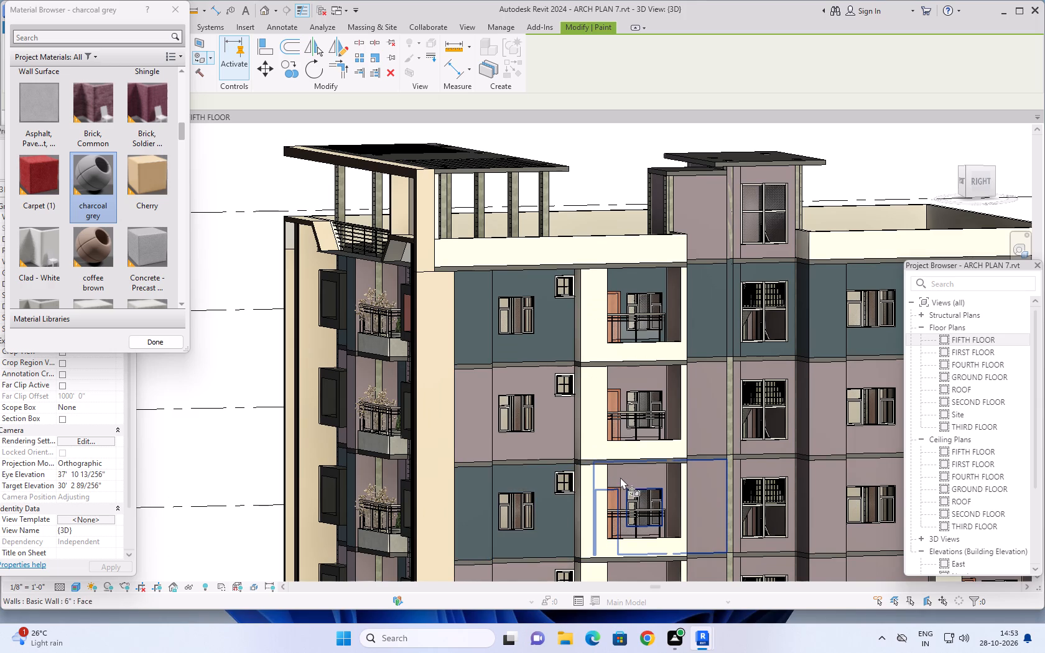
pyautogui.click(630, 475)
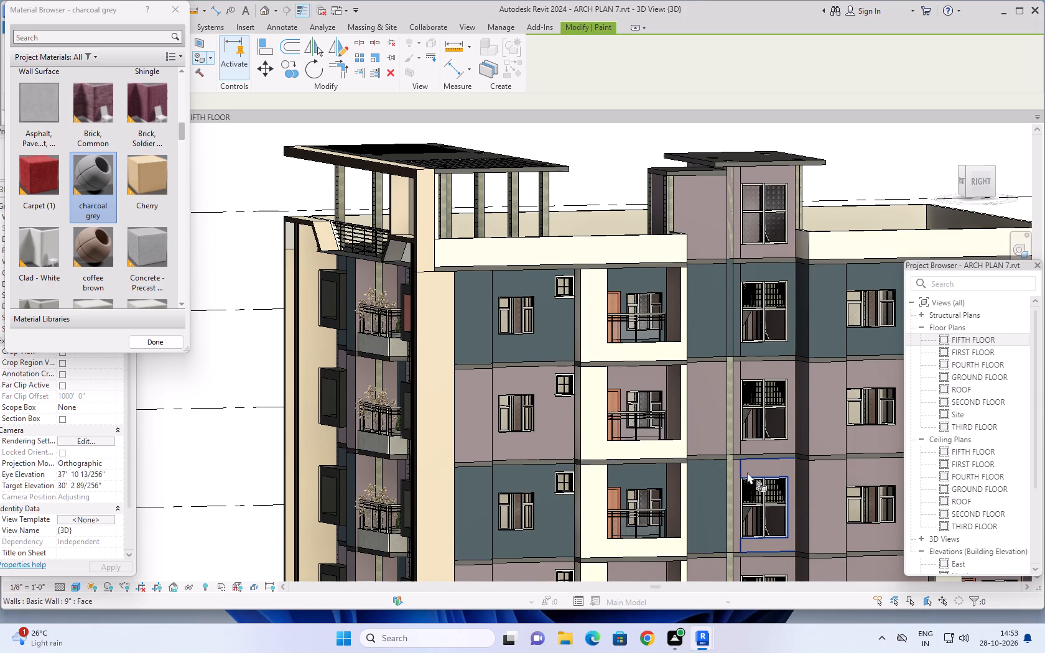
# Paint the second-floor stairwell's narrow strip, column, window wall, side return and the adjoining plain wall towards the back charcoal grey.
pyautogui.scroll(5, 736, 476)
pyautogui.click(740, 474)
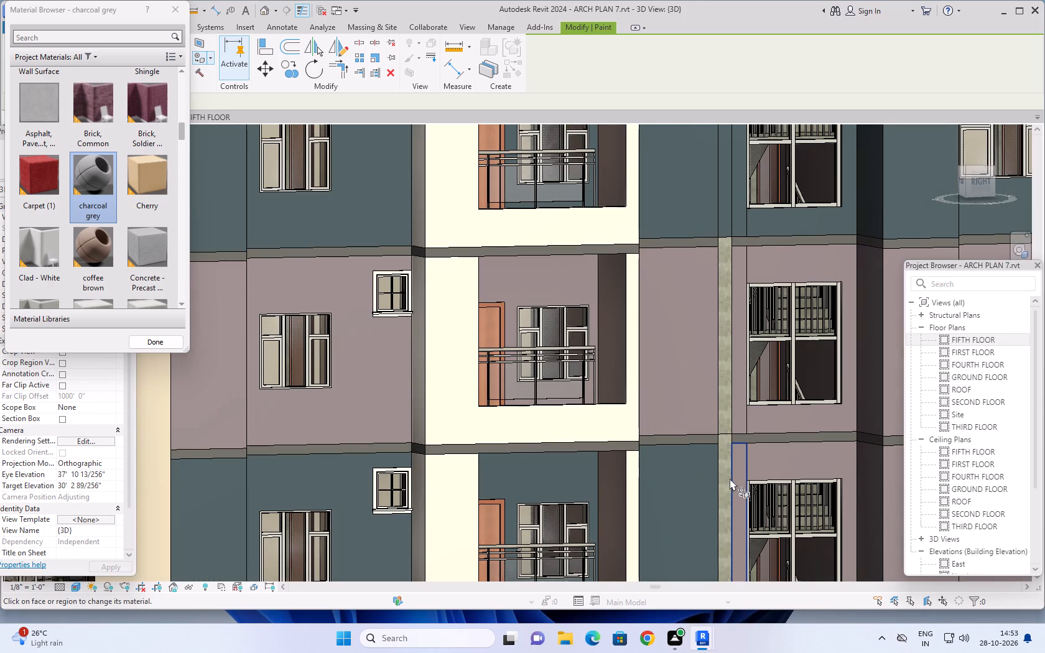
pyautogui.click(725, 481)
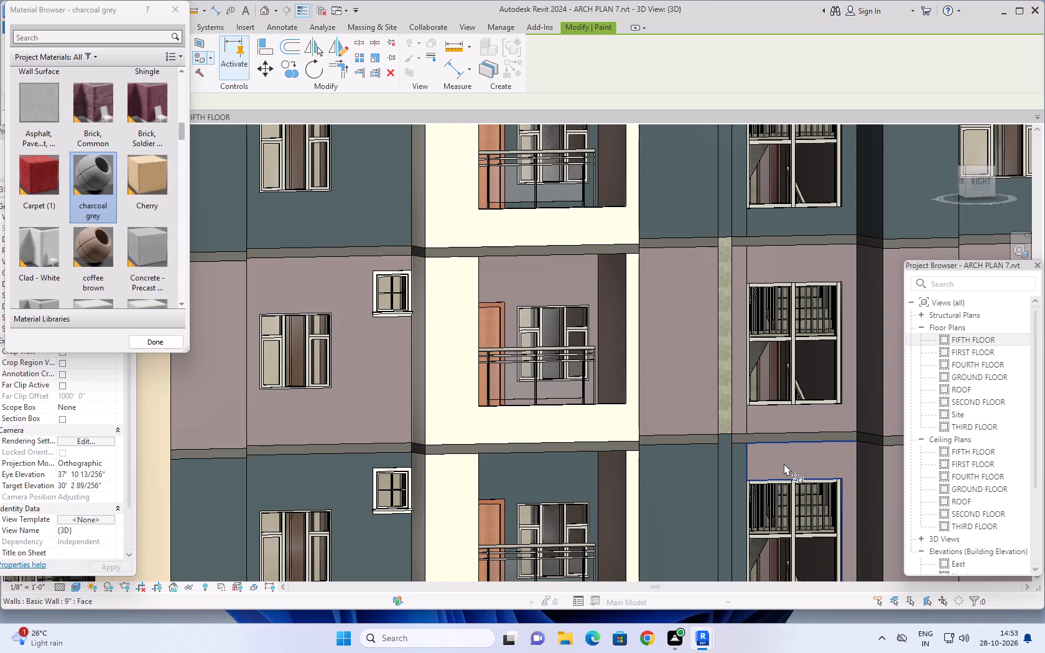
pyautogui.click(784, 463)
pyautogui.scroll(-3, 810, 470)
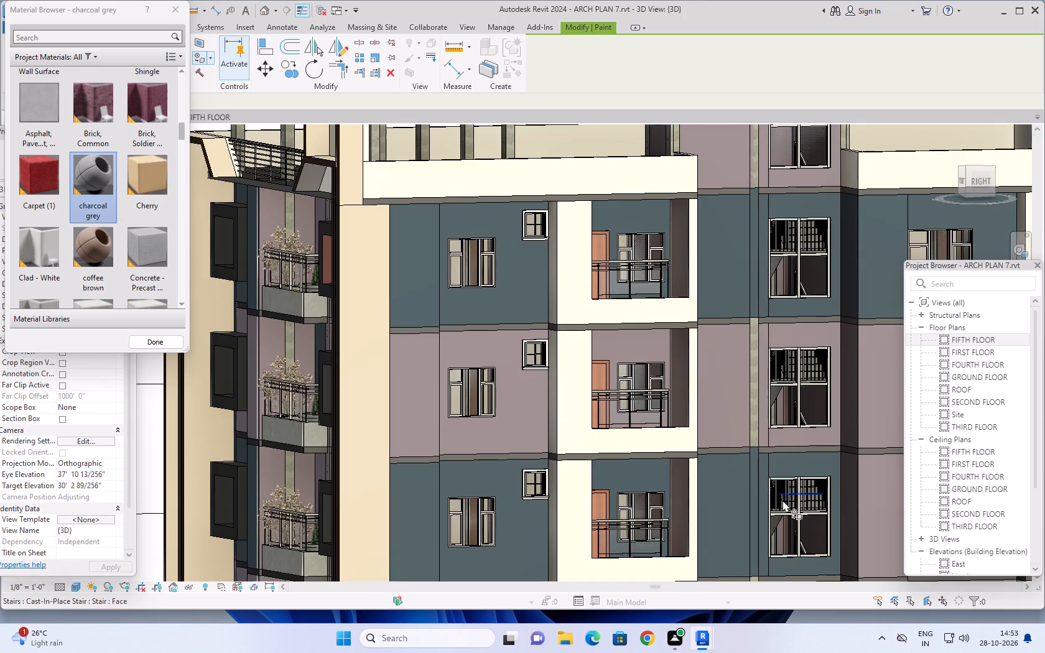
pyautogui.click(856, 509)
pyautogui.click(874, 509)
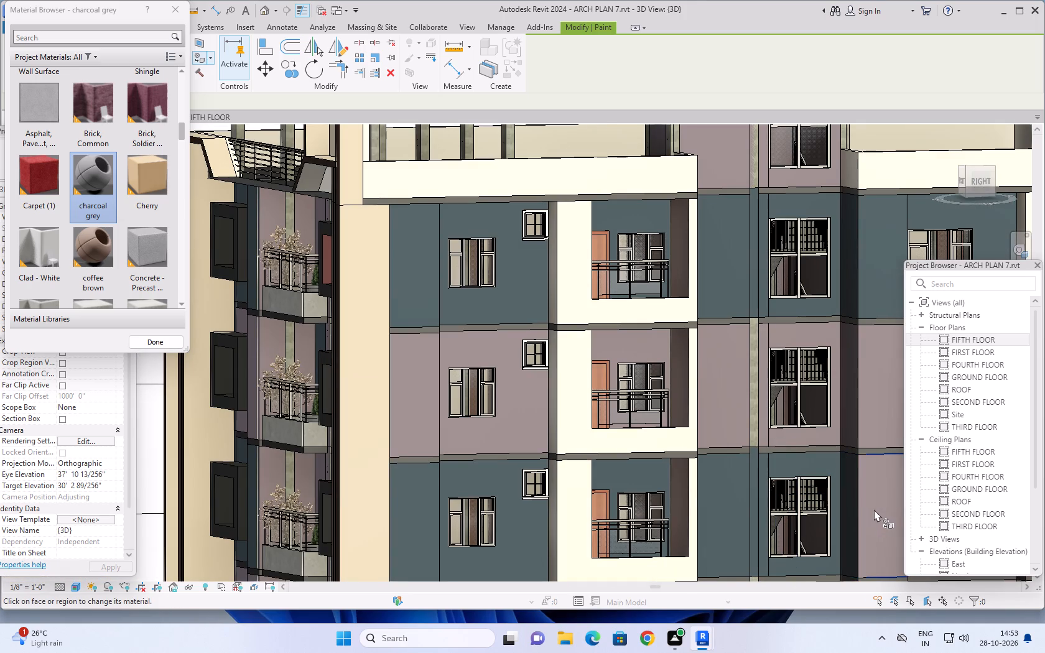
# Paint the second-floor window wall beyond the stairwell and the balcony door wall nearest the back charcoal grey.
pyautogui.scroll(-3, 867, 511)
pyautogui.moveTo(862, 512); pyautogui.dragTo(684, 513, button='middle')
pyautogui.scroll(5, 742, 500)
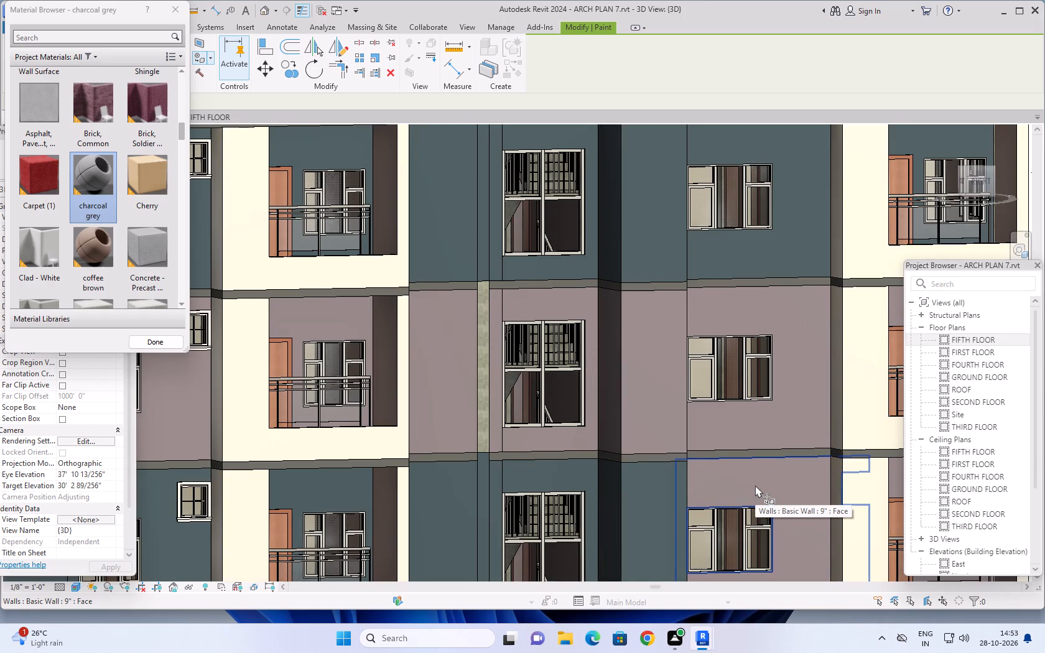
pyautogui.click(755, 485)
pyautogui.scroll(-4, 783, 494)
pyautogui.moveTo(795, 515); pyautogui.dragTo(769, 507, button='middle')
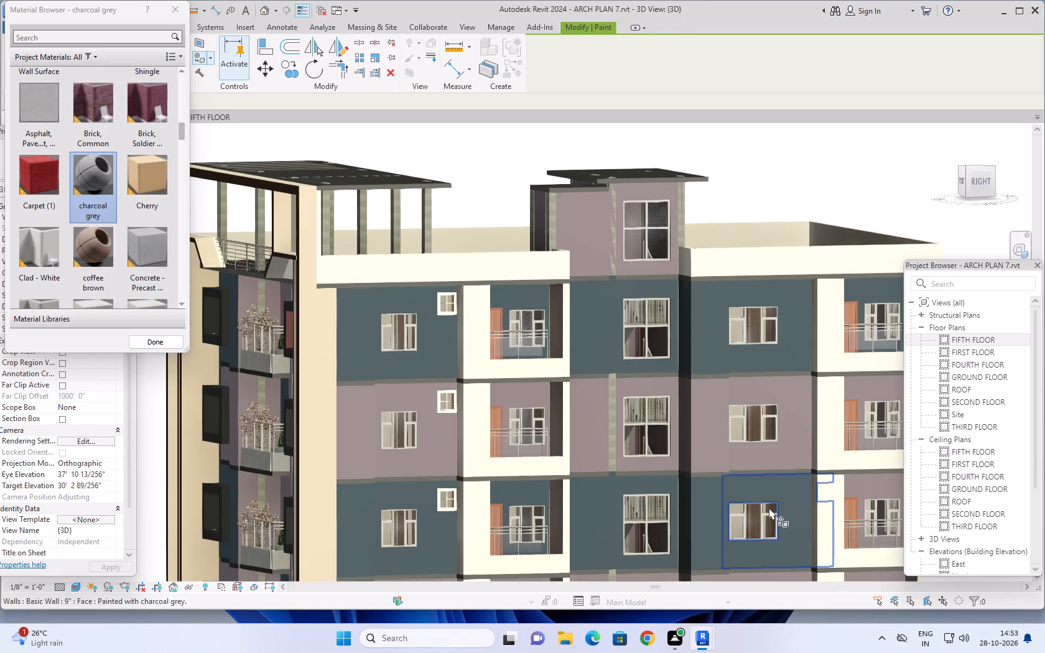
pyautogui.moveTo(769, 507); pyautogui.dragTo(697, 473, button='middle')
pyautogui.scroll(-2, 697, 473)
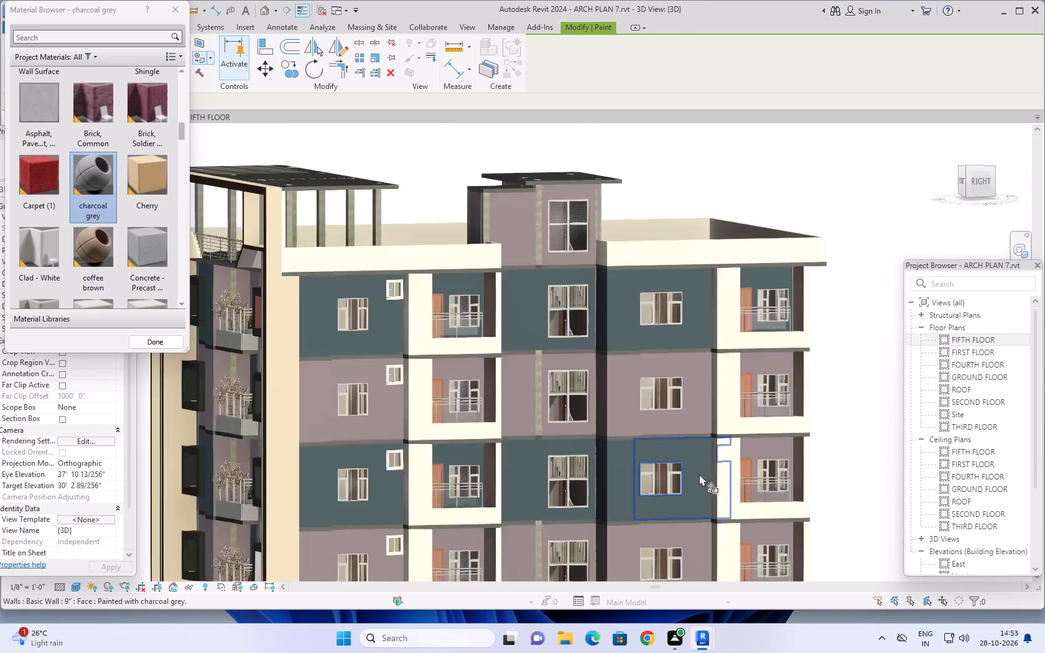
pyautogui.scroll(-1, 699, 474)
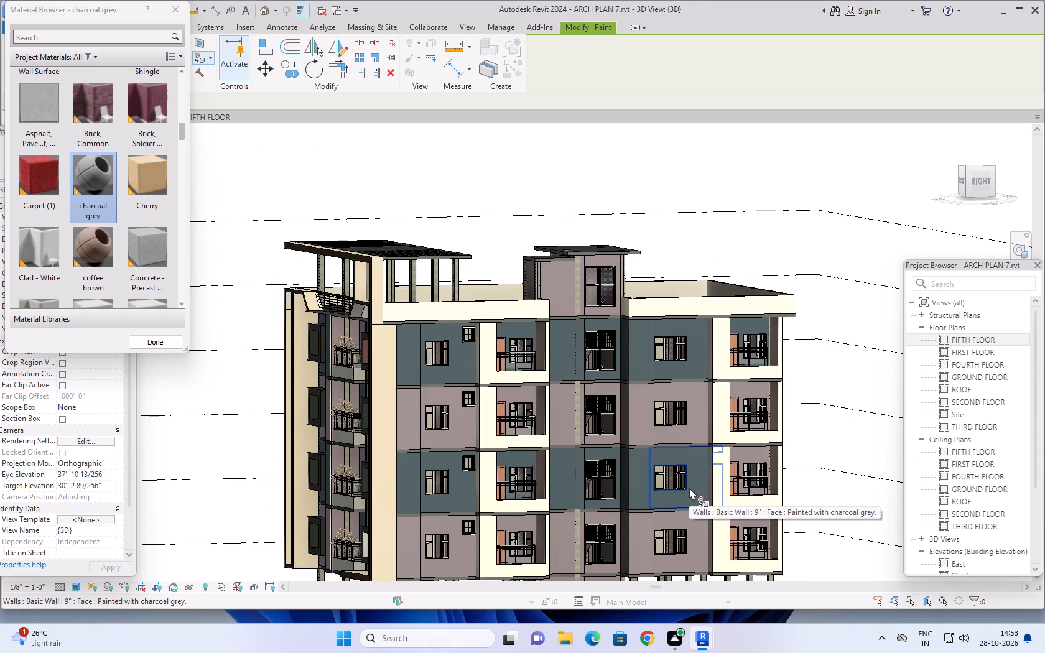
pyautogui.moveTo(662, 495); pyautogui.dragTo(658, 497, button='middle')
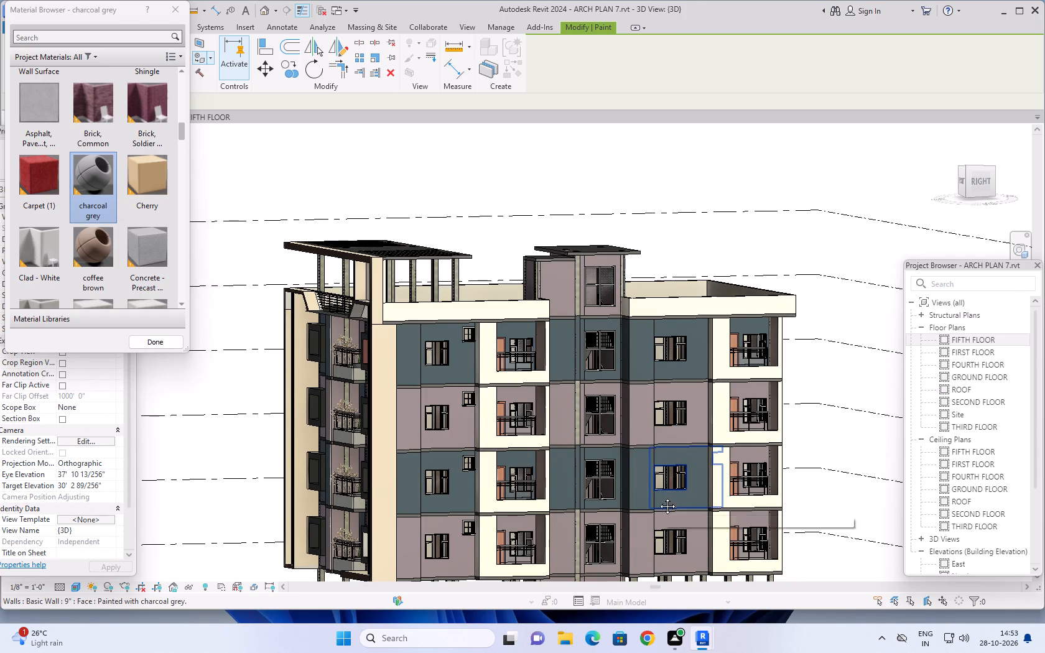
pyautogui.moveTo(658, 497); pyautogui.dragTo(621, 494, button='middle')
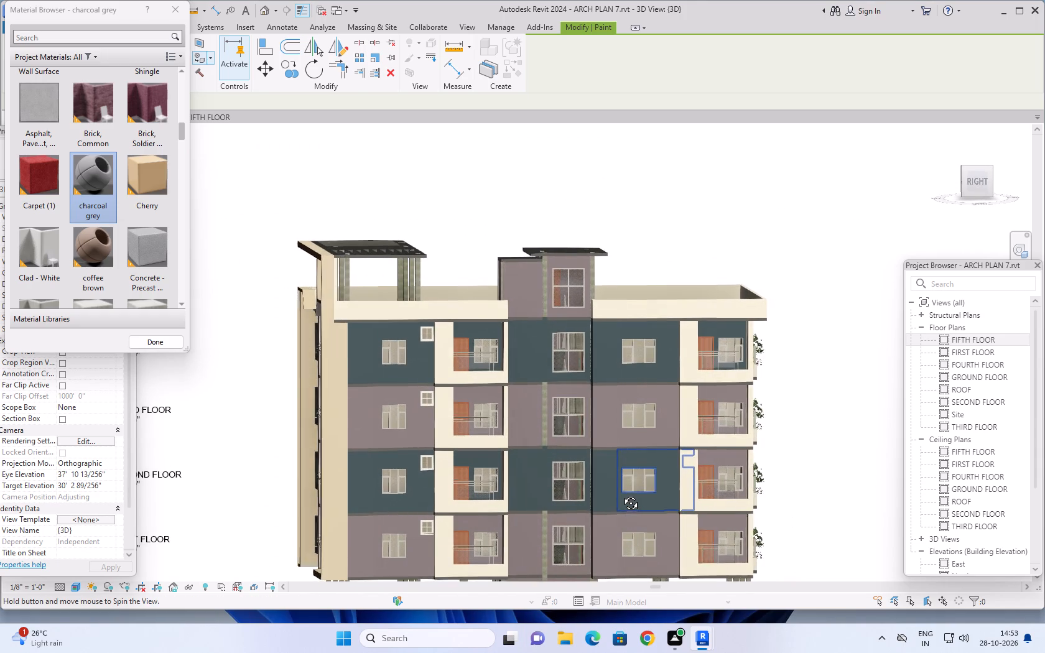
pyautogui.moveTo(621, 494); pyautogui.dragTo(618, 494, button='middle')
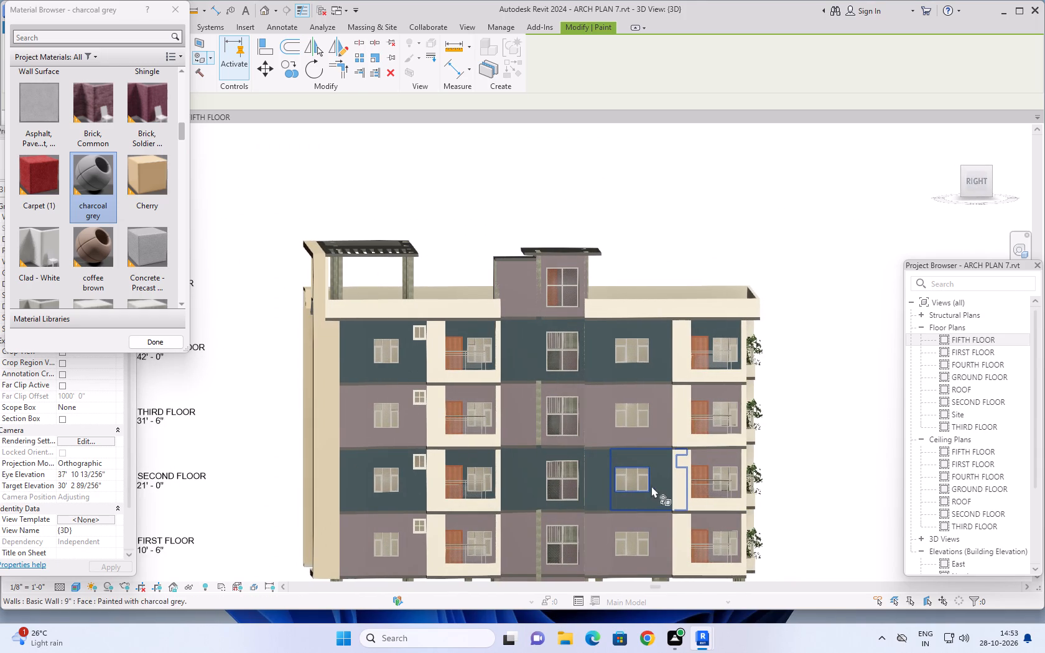
pyautogui.scroll(4, 683, 466)
pyautogui.click(741, 458)
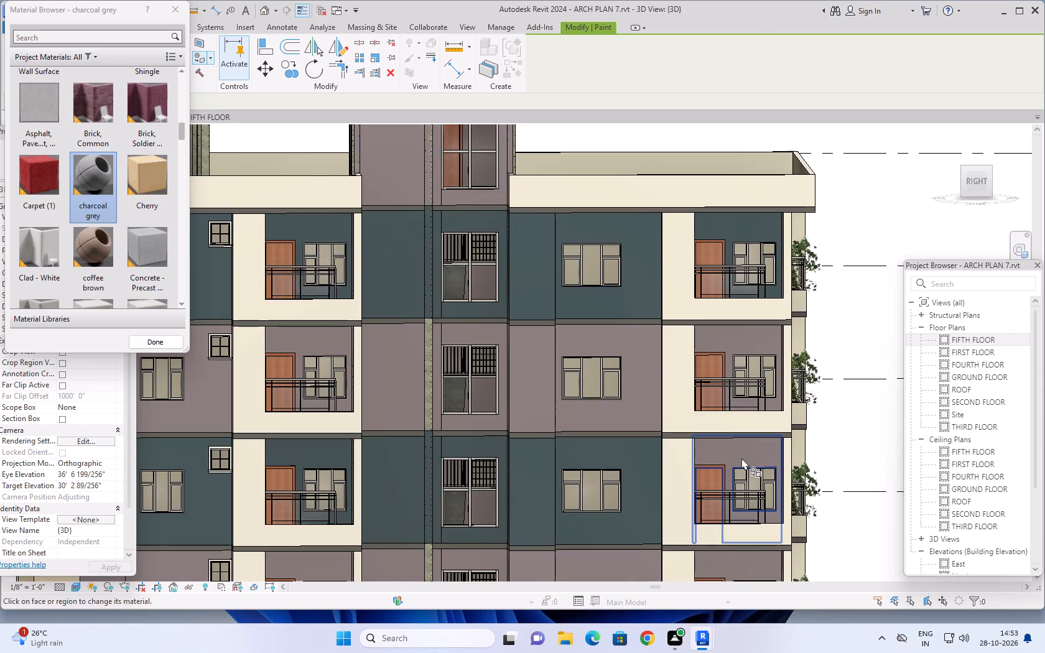
# Examine the right facade's charcoal grey bands from the front corner for faces left unpainted.
pyautogui.moveTo(618, 496); pyautogui.dragTo(685, 505, button='middle')
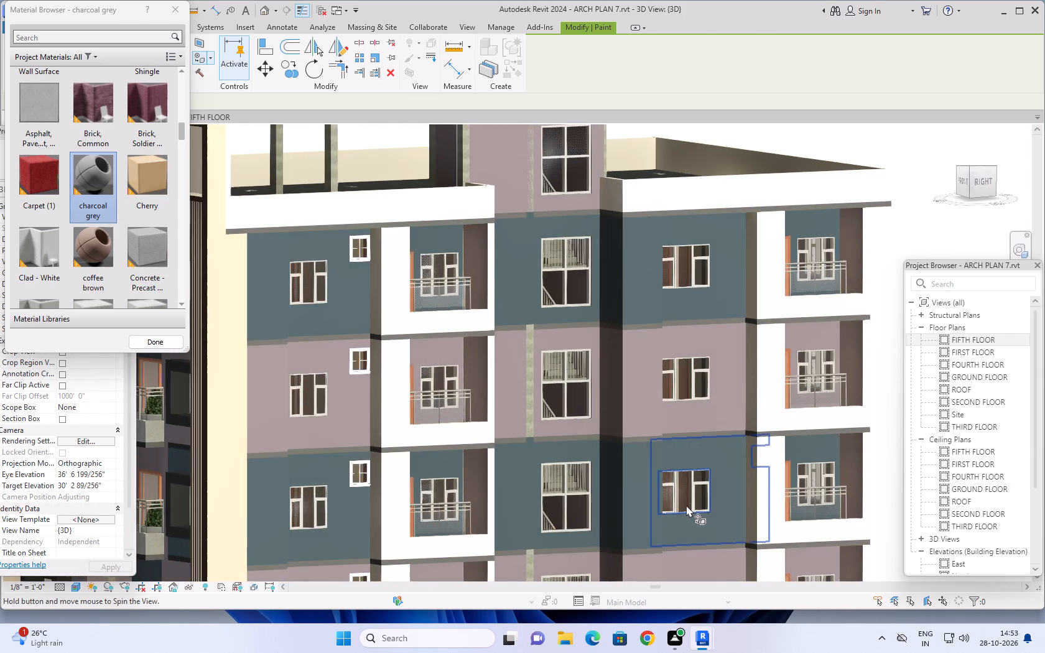
pyautogui.scroll(-3, 686, 505)
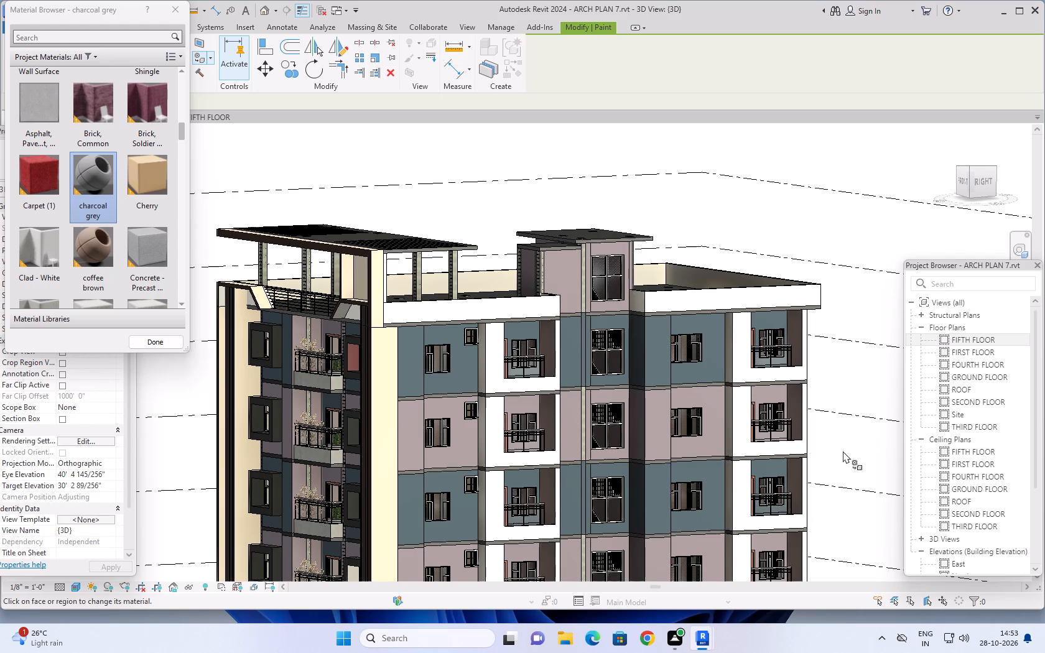
pyautogui.moveTo(859, 456); pyautogui.dragTo(776, 401, button='middle')
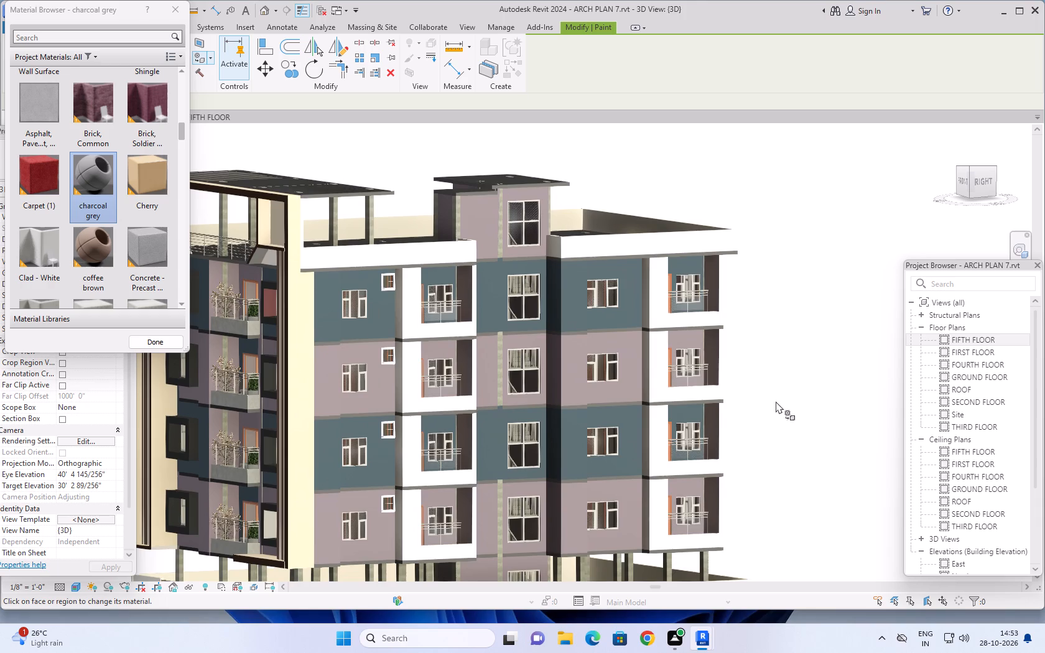
pyautogui.moveTo(776, 401); pyautogui.dragTo(787, 420, button='middle')
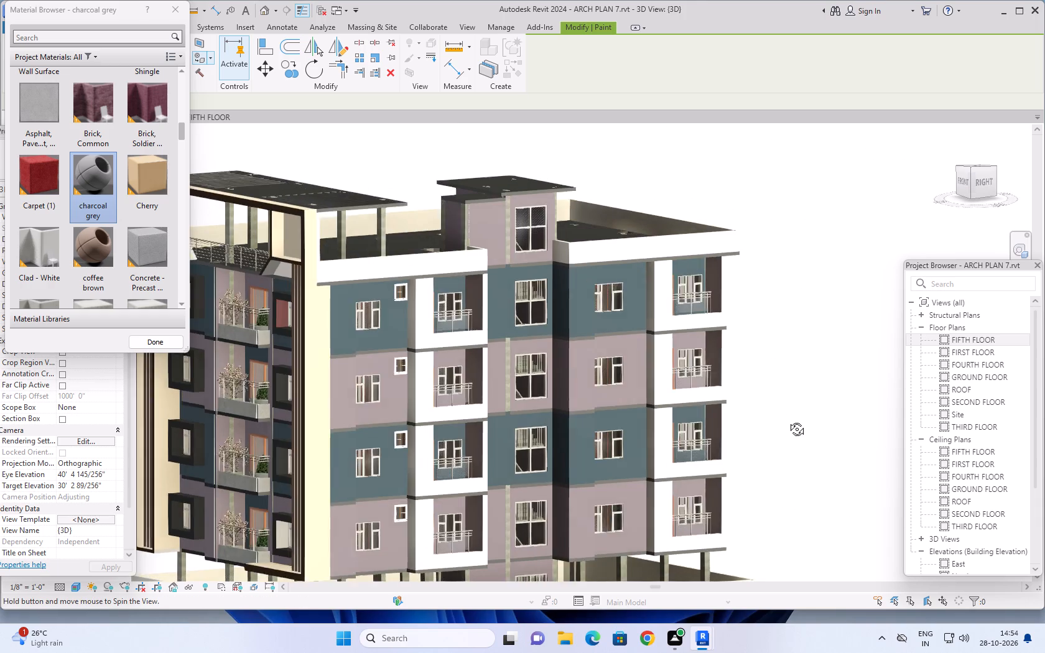
pyautogui.moveTo(787, 420); pyautogui.dragTo(789, 423, button='middle')
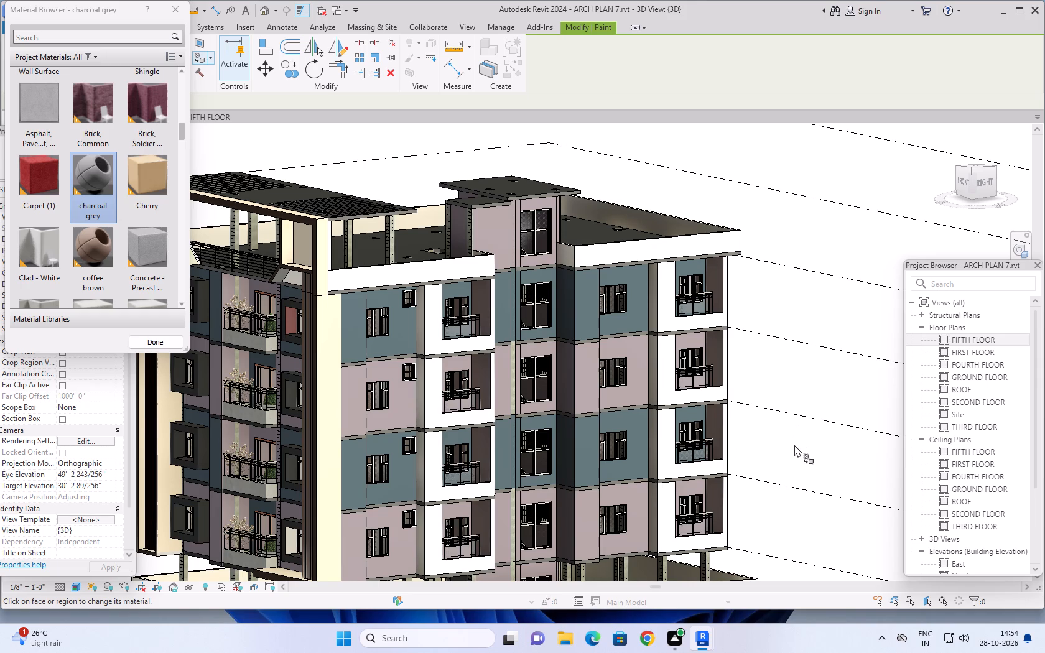
pyautogui.scroll(-1, 794, 445)
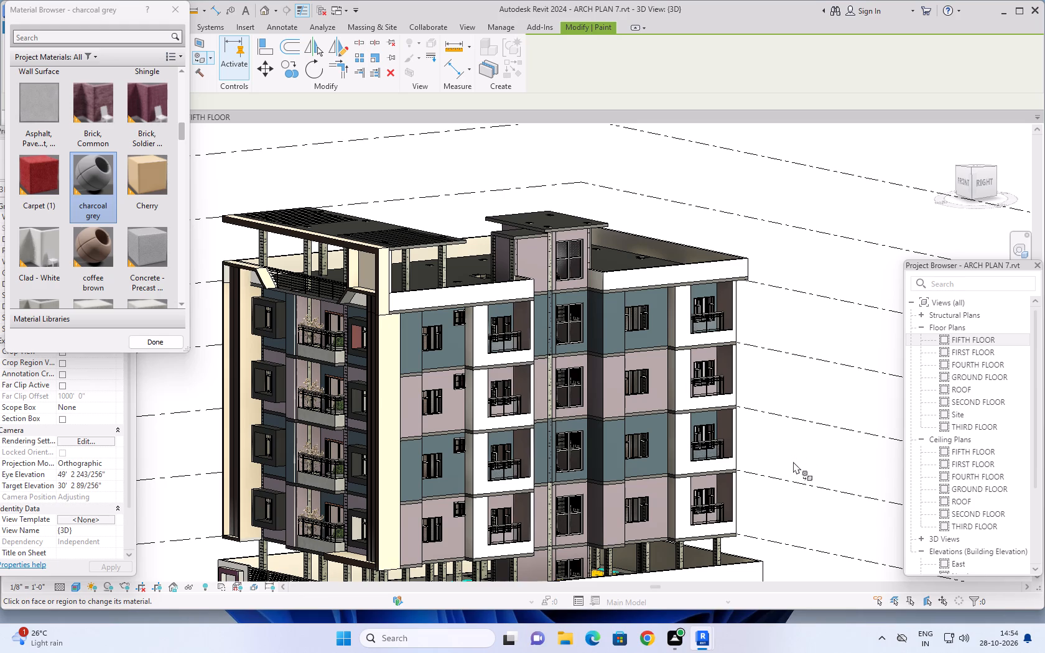
pyautogui.moveTo(793, 461); pyautogui.dragTo(829, 427, button='middle')
# Paint the side returns beside the front balcony charcoal grey on the second and fourth floors of the right facade.
pyautogui.scroll(9, 458, 455)
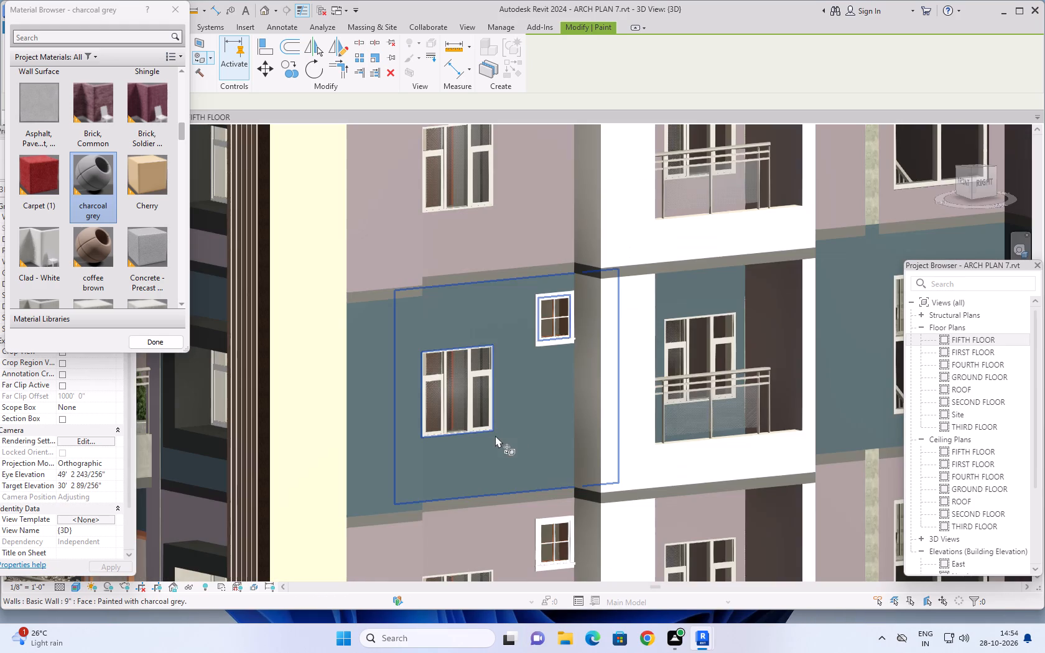
pyautogui.click(581, 392)
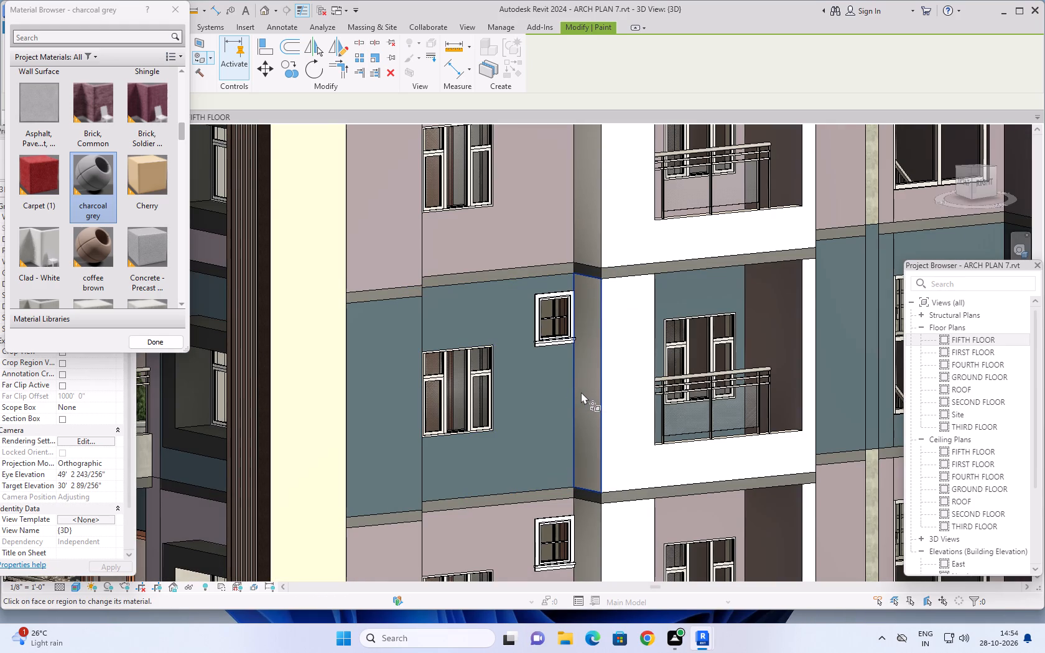
pyautogui.scroll(-6, 535, 420)
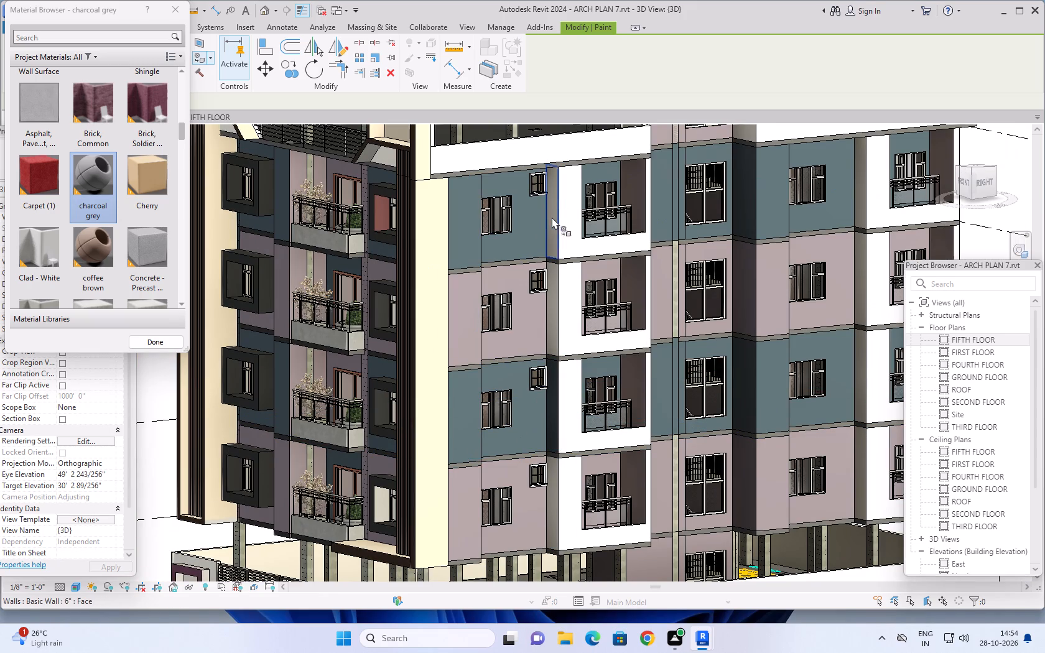
pyautogui.click(553, 220)
# Paint the side returns beside the balcony nearest the back charcoal grey on the fourth and second floors.
pyautogui.scroll(-2, 520, 244)
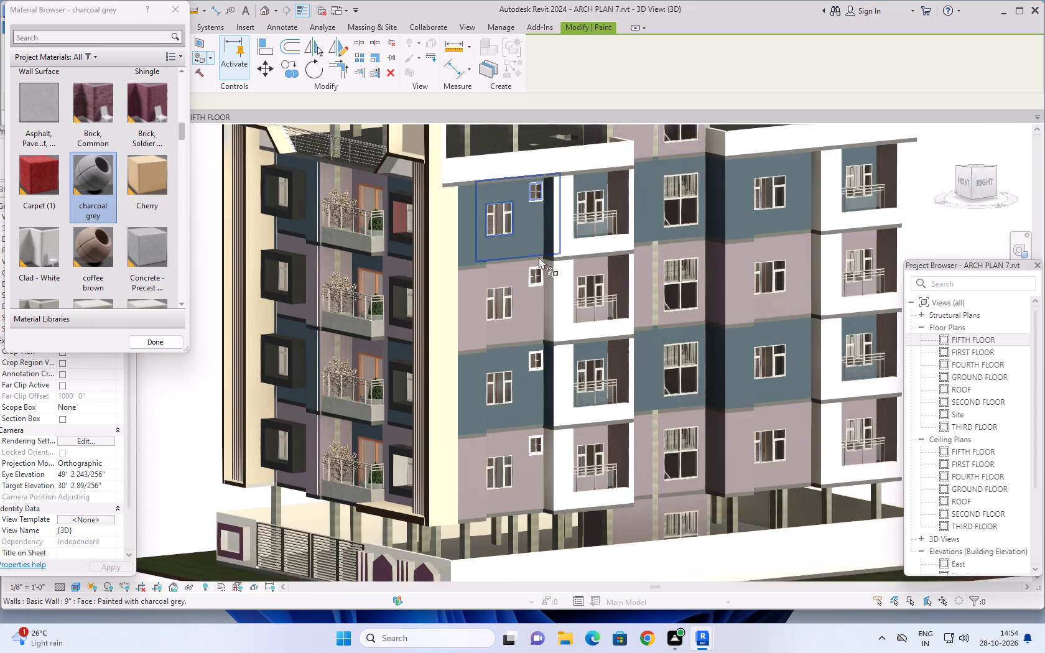
pyautogui.scroll(4, 761, 176)
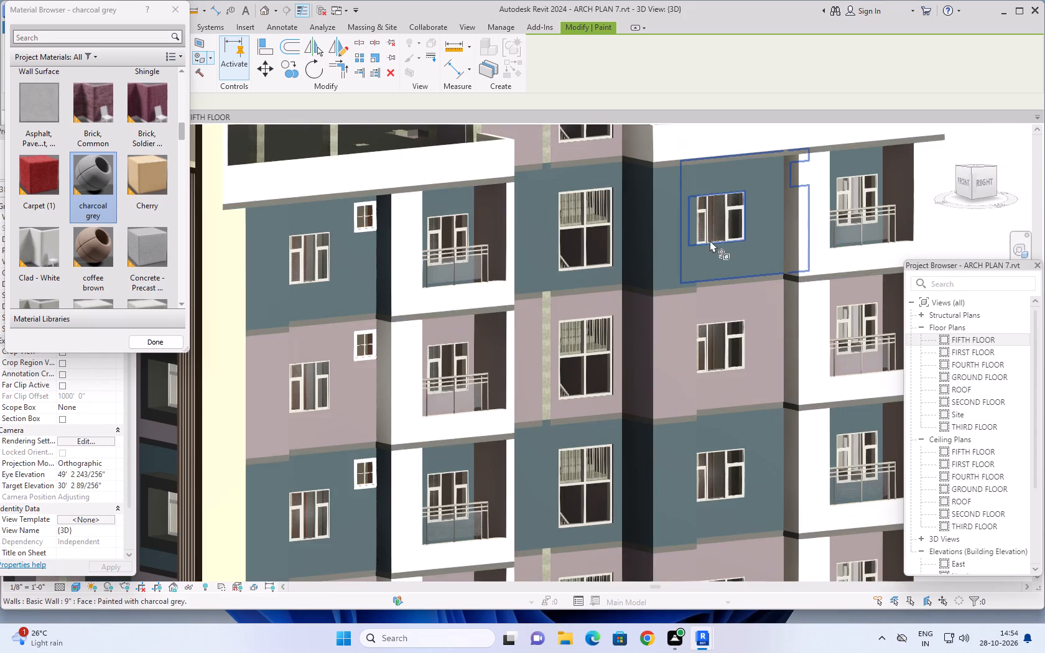
pyautogui.click(791, 218)
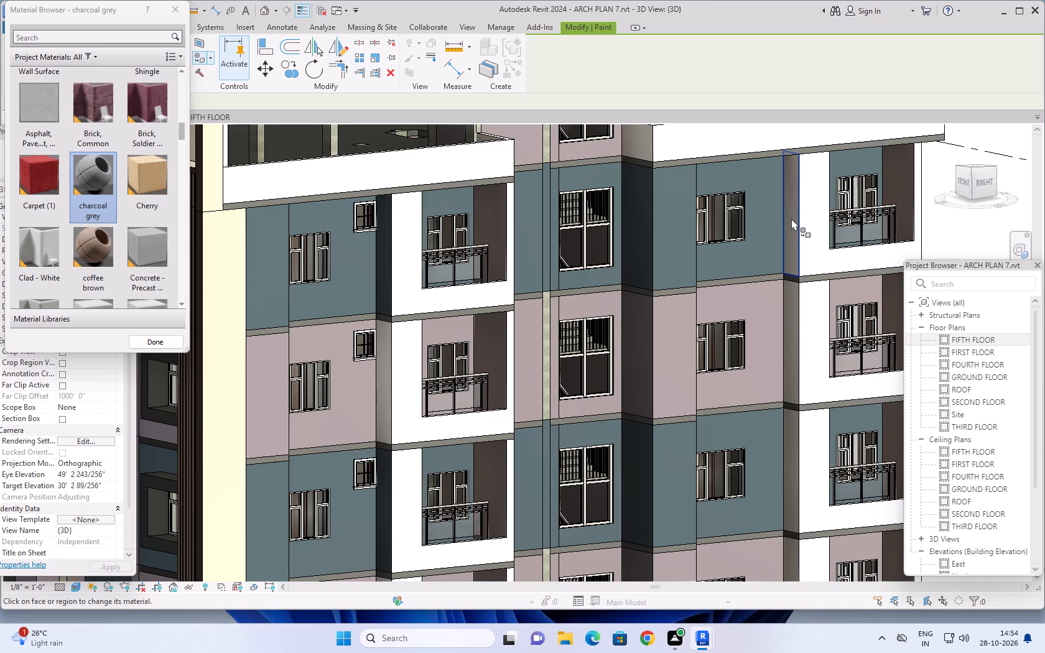
pyautogui.click(791, 461)
pyautogui.scroll(-2, 715, 453)
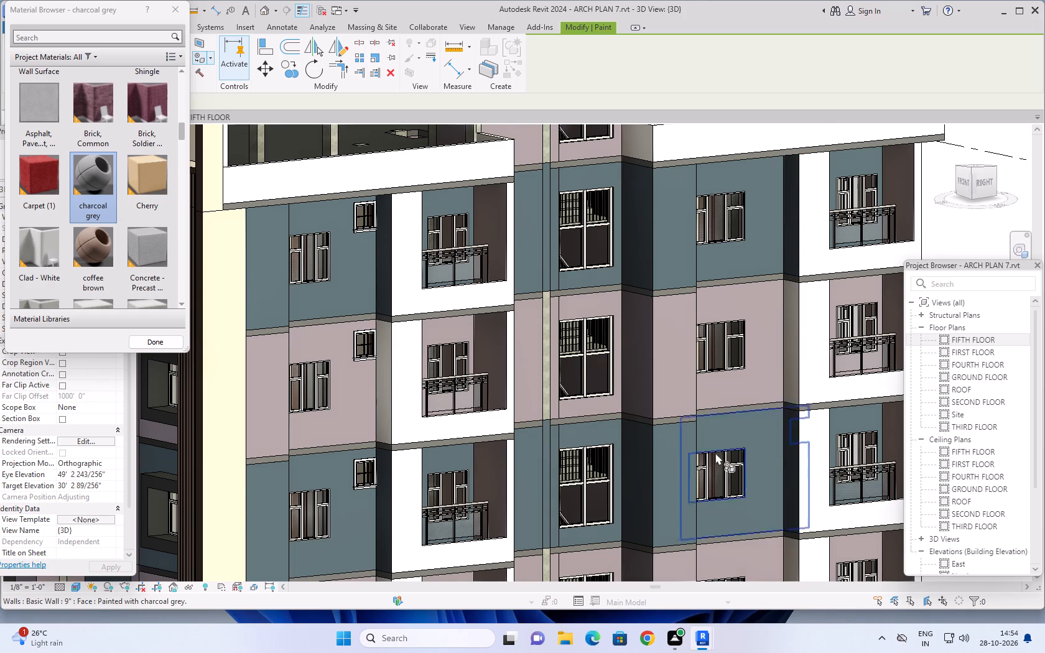
pyautogui.scroll(-2, 715, 453)
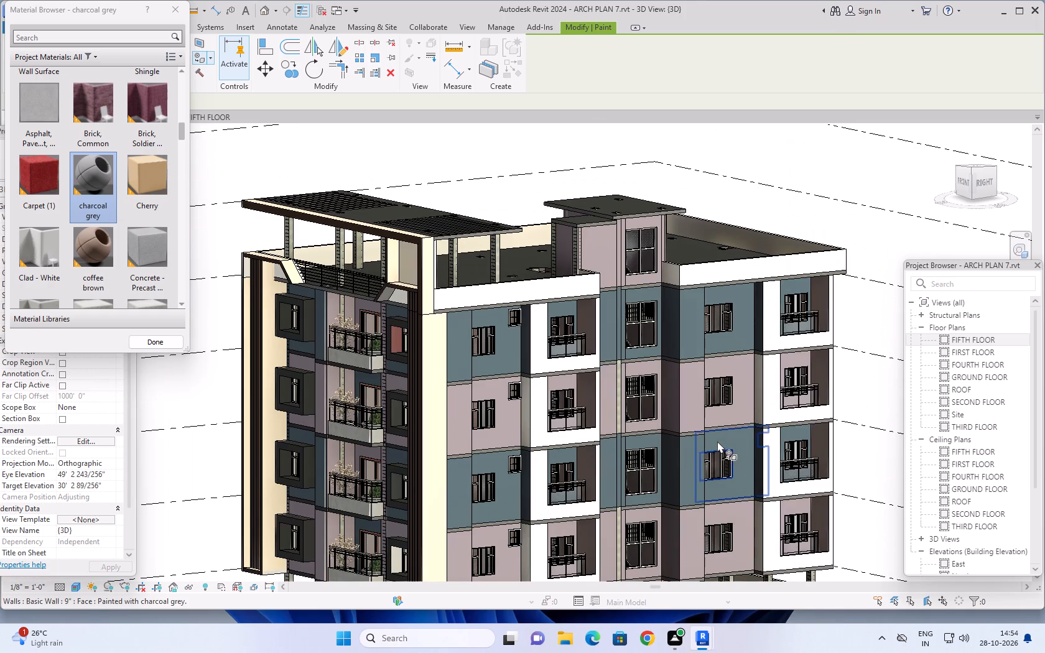
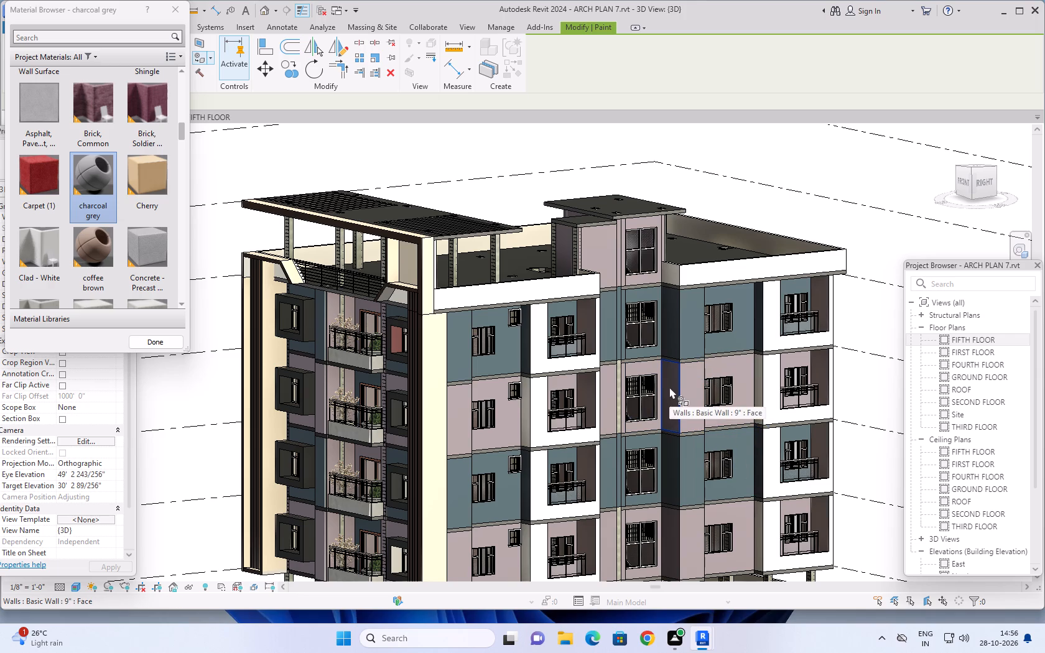
# Examine the right facade's charcoal grey bands on the fourth and second floors from the front and back corners.
pyautogui.scroll(-1, 834, 334)
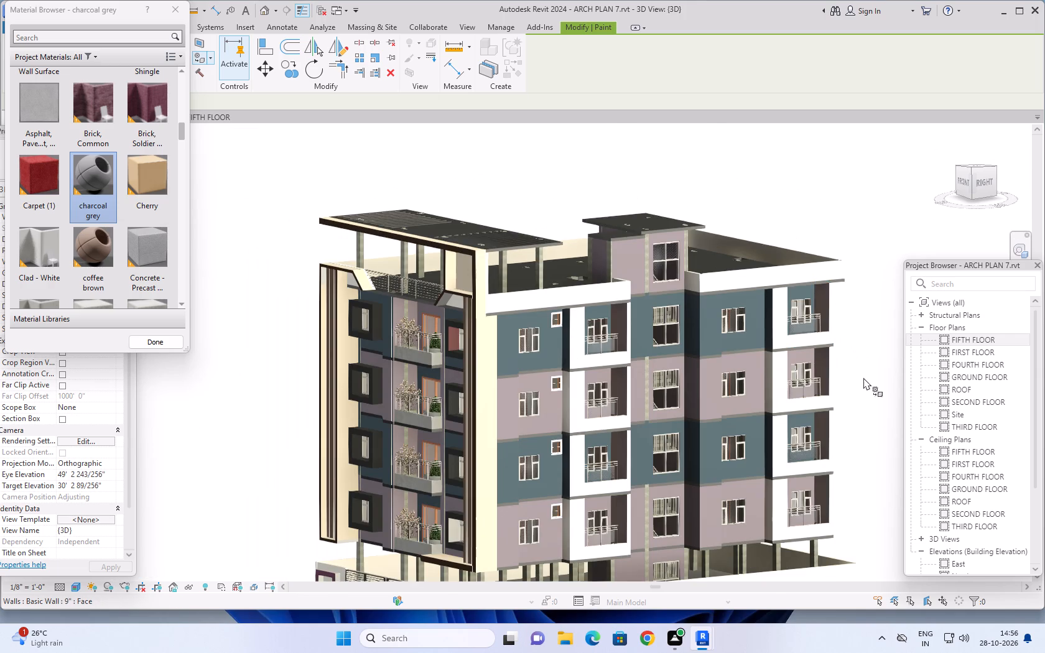
pyautogui.moveTo(868, 399); pyautogui.dragTo(825, 374, button='middle')
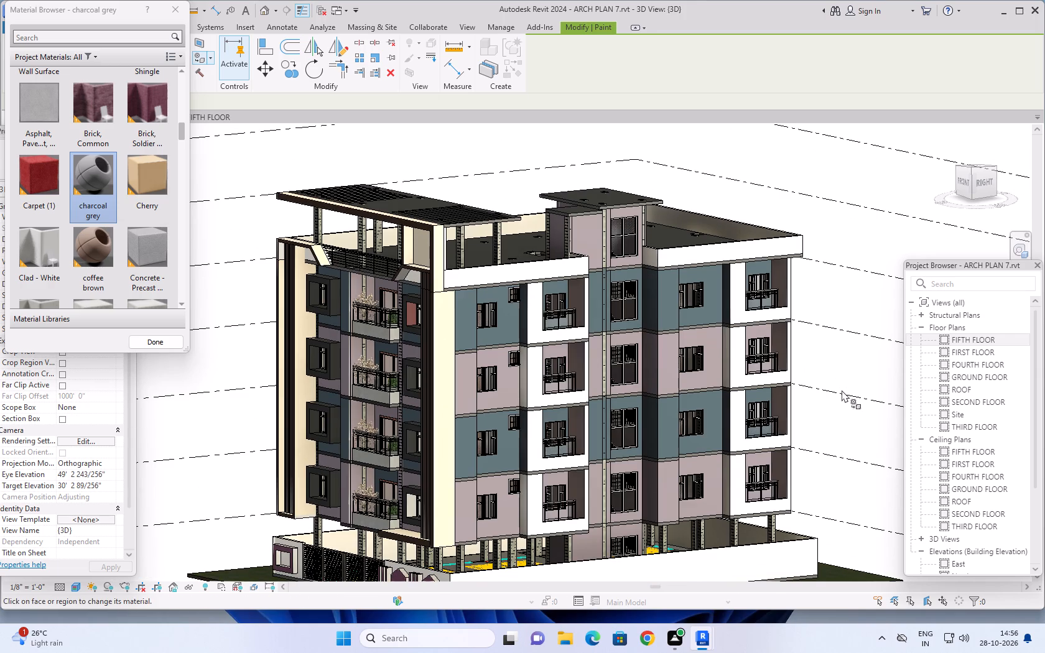
pyautogui.moveTo(848, 417); pyautogui.dragTo(779, 430, button='middle')
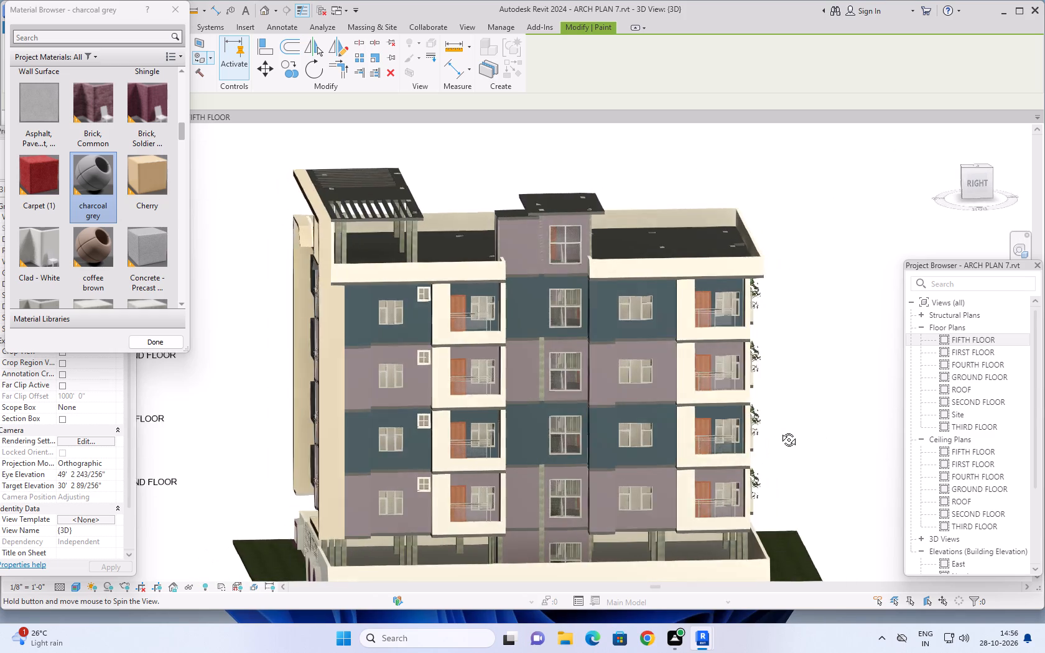
pyautogui.moveTo(779, 430); pyautogui.dragTo(837, 391, button='middle')
pyautogui.moveTo(832, 411); pyautogui.dragTo(829, 408, button='middle')
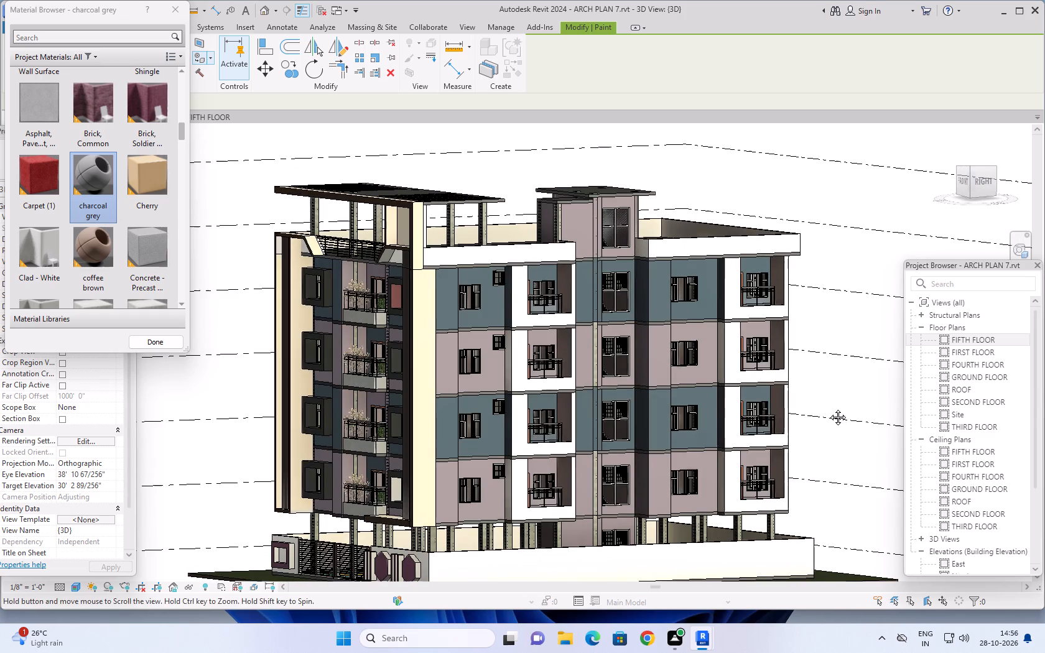
pyautogui.moveTo(829, 408); pyautogui.dragTo(832, 385, button='middle')
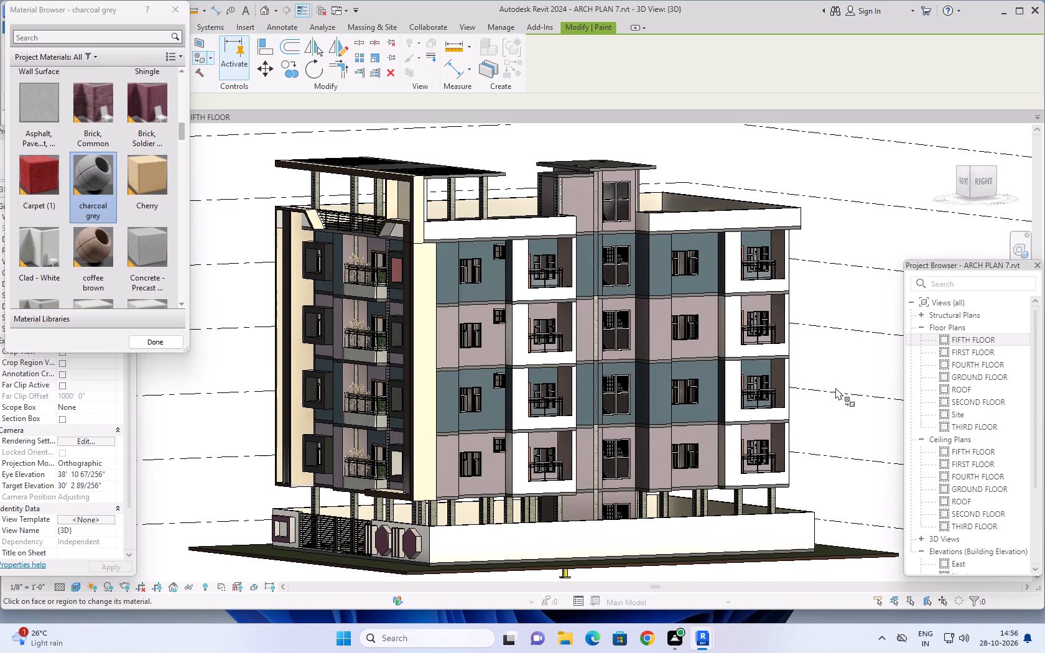
pyautogui.scroll(5, 774, 379)
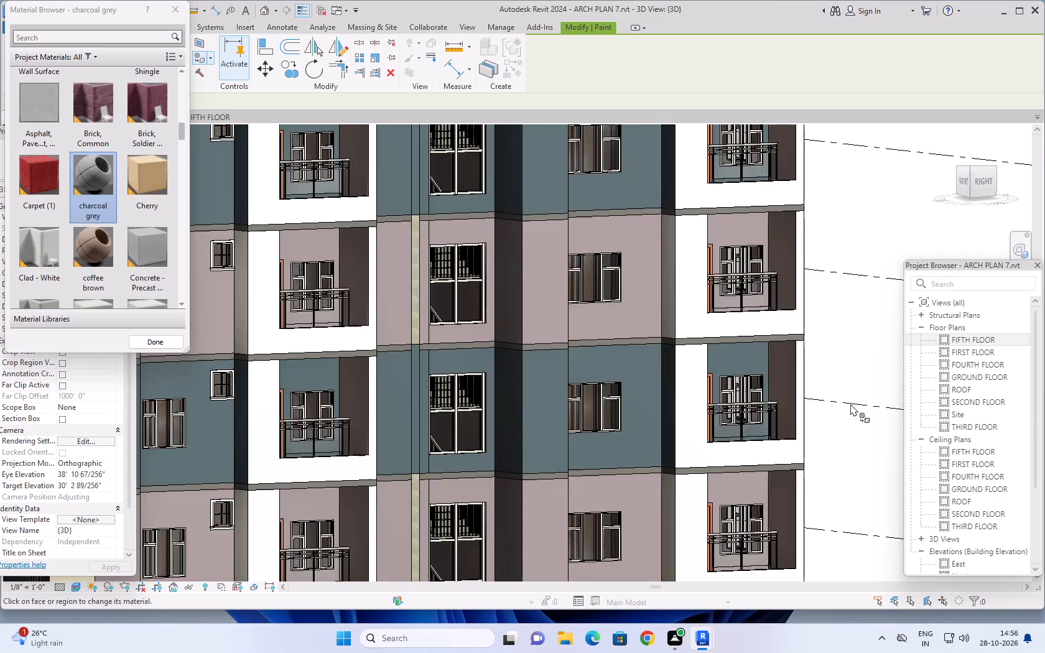
pyautogui.moveTo(850, 404); pyautogui.dragTo(771, 442, button='middle')
pyautogui.scroll(-6, 799, 410)
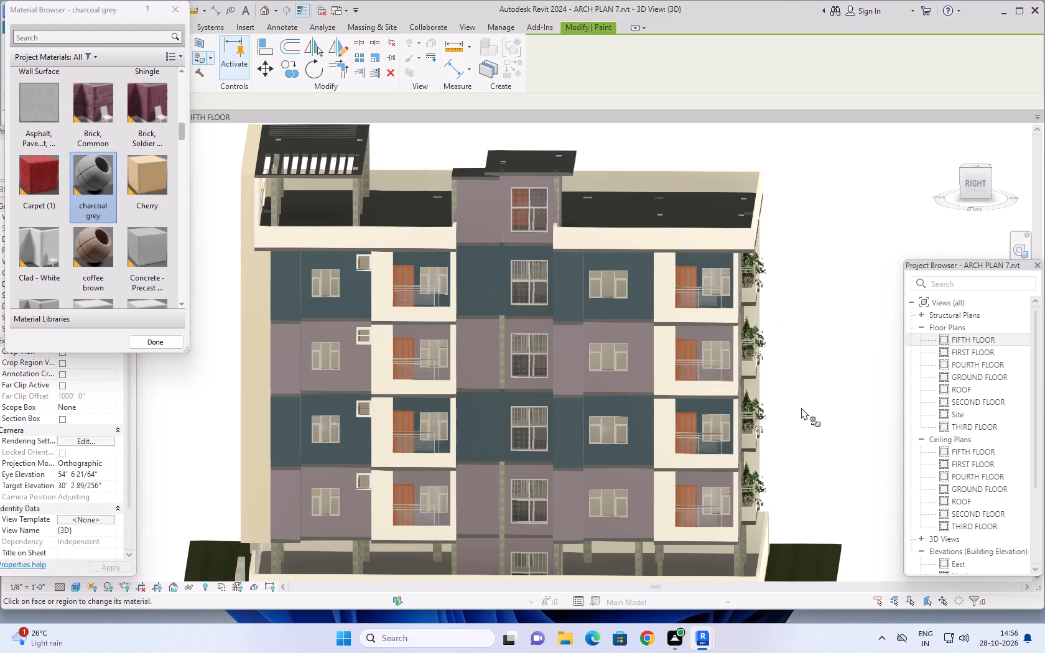
pyautogui.moveTo(821, 424); pyautogui.dragTo(773, 427, button='middle')
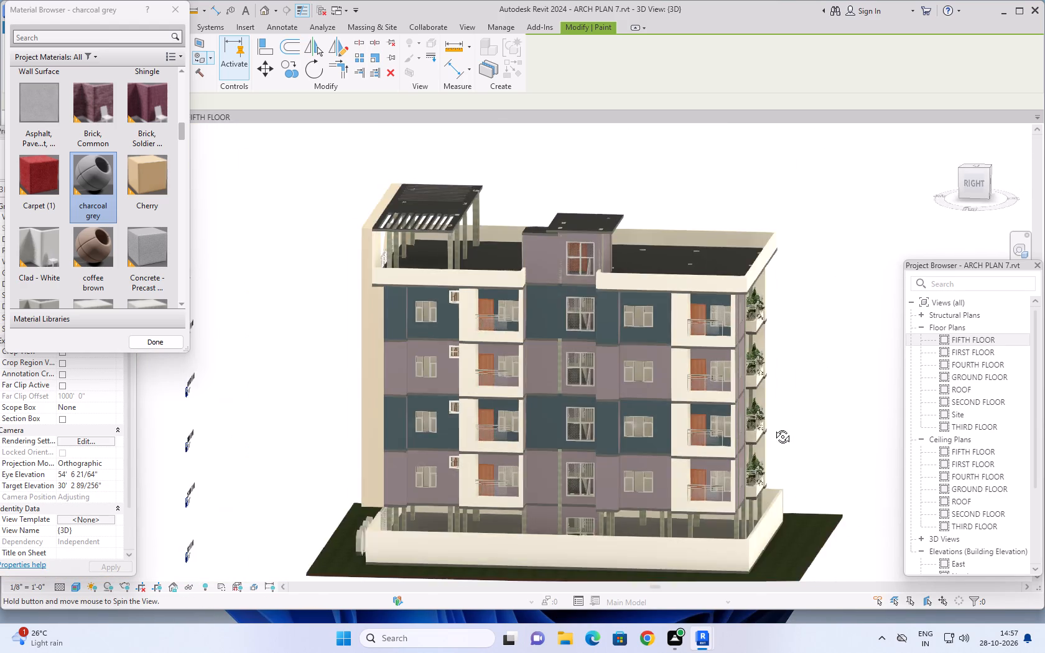
pyautogui.moveTo(773, 427); pyautogui.dragTo(781, 394, button='middle')
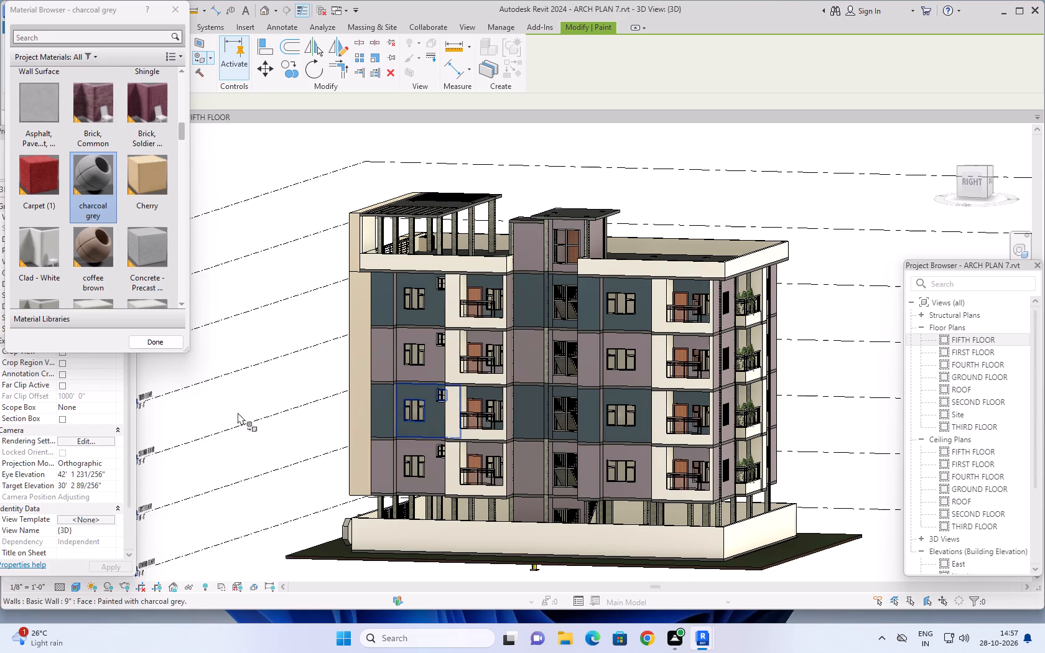
pyautogui.keyDown('shift'); pyautogui.moveTo(241, 409); pyautogui.dragTo(297, 432, button='middle'); pyautogui.keyUp('shift')
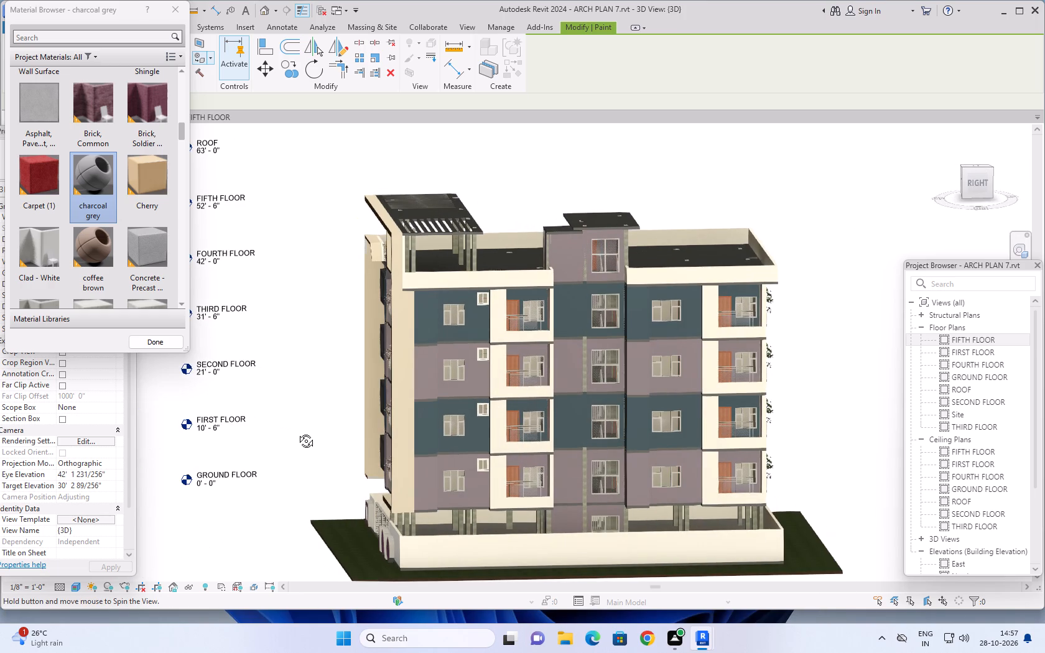
pyautogui.keyDown('shift'); pyautogui.moveTo(297, 432); pyautogui.dragTo(305, 429, button='middle'); pyautogui.keyUp('shift')
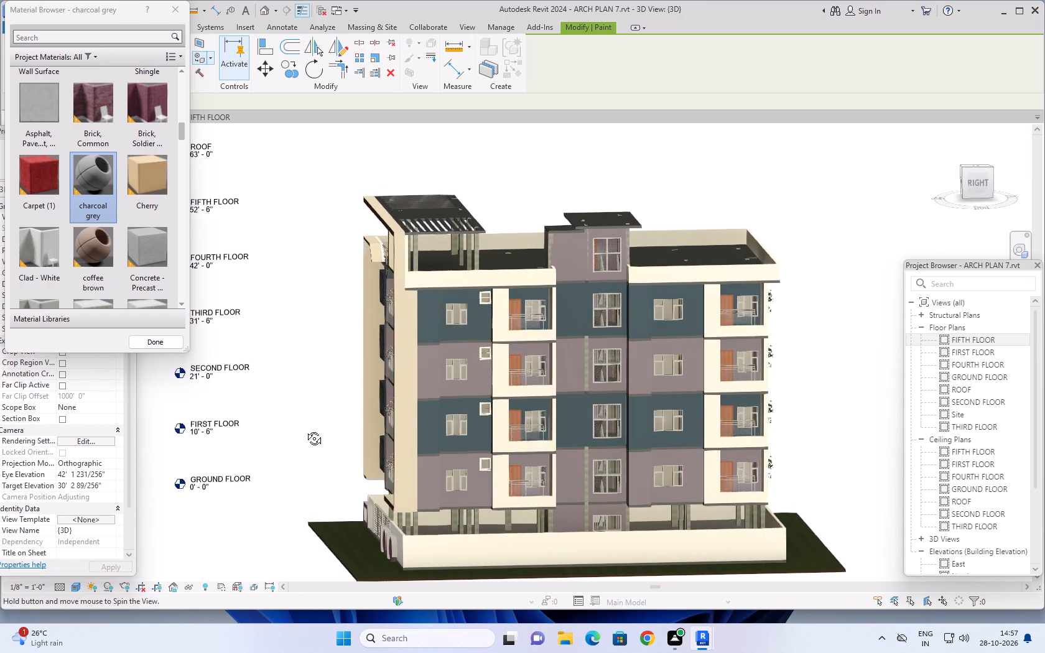
pyautogui.keyDown('shift'); pyautogui.moveTo(305, 429); pyautogui.dragTo(306, 429, button='middle'); pyautogui.keyUp('shift')
pyautogui.scroll(3, 443, 350)
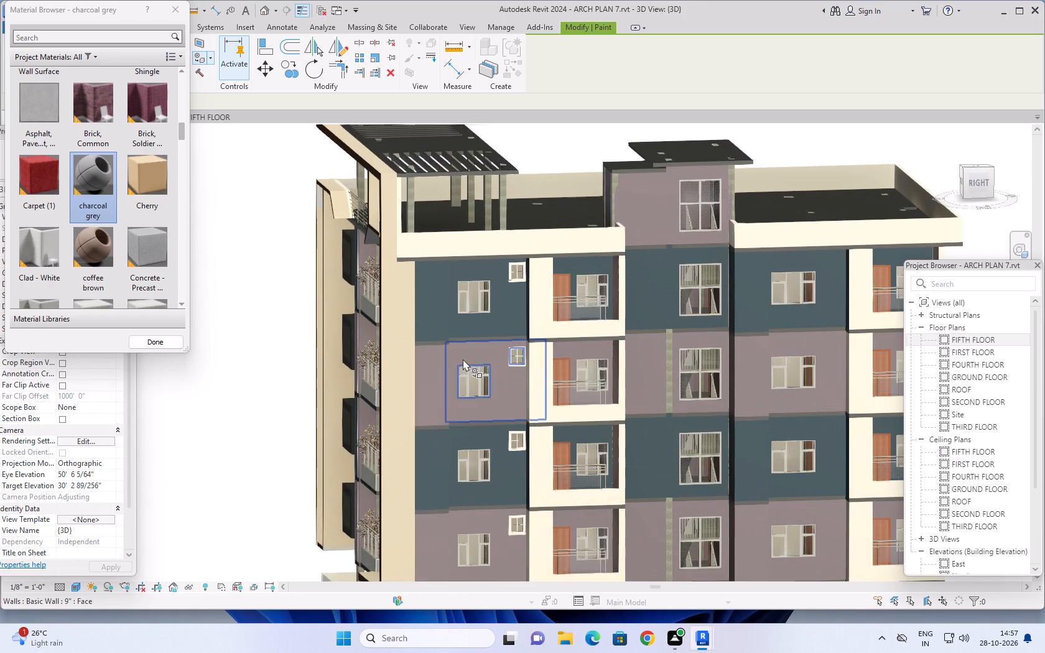
pyautogui.scroll(-2, 471, 396)
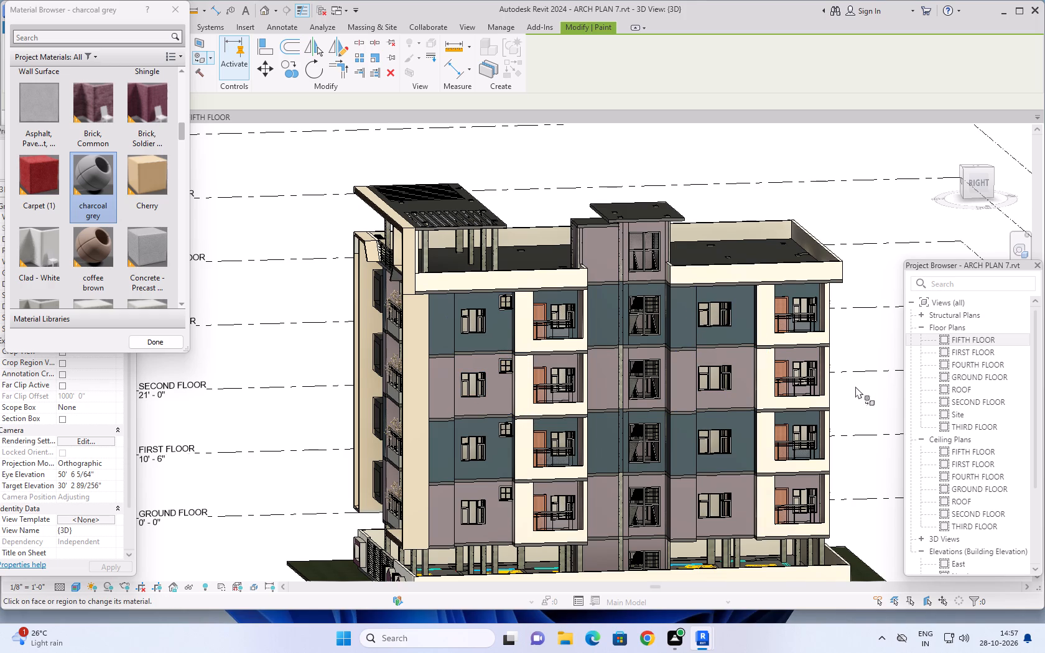
pyautogui.moveTo(870, 419); pyautogui.dragTo(792, 389, button='middle')
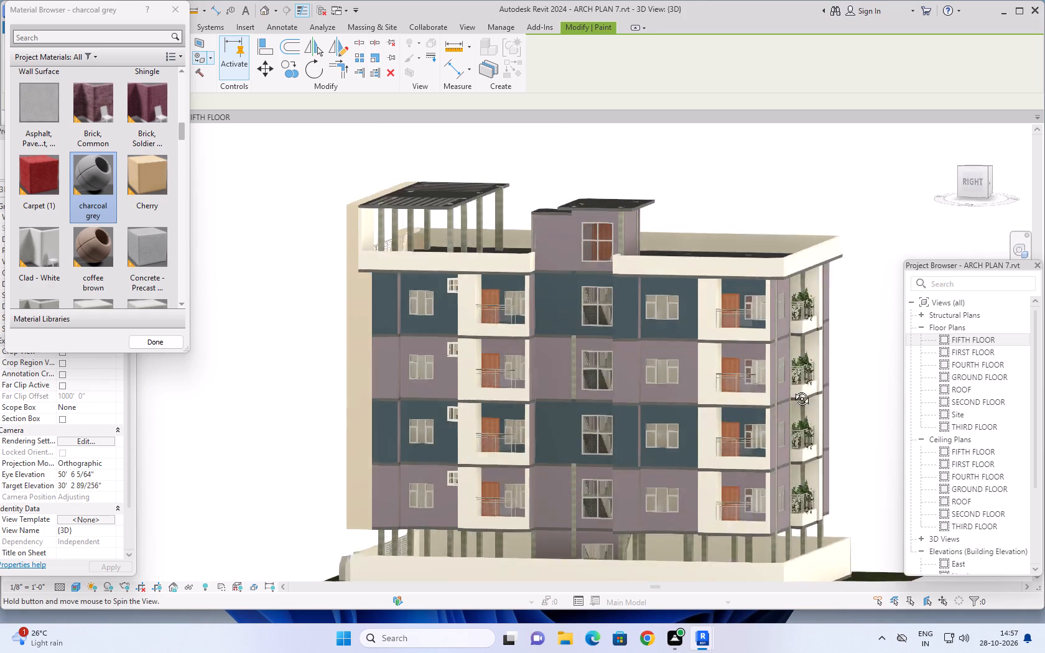
# Examine the back facade's wall colours and compare them with the adjoining right and left facades.
pyautogui.moveTo(792, 389); pyautogui.dragTo(535, 369, button='middle')
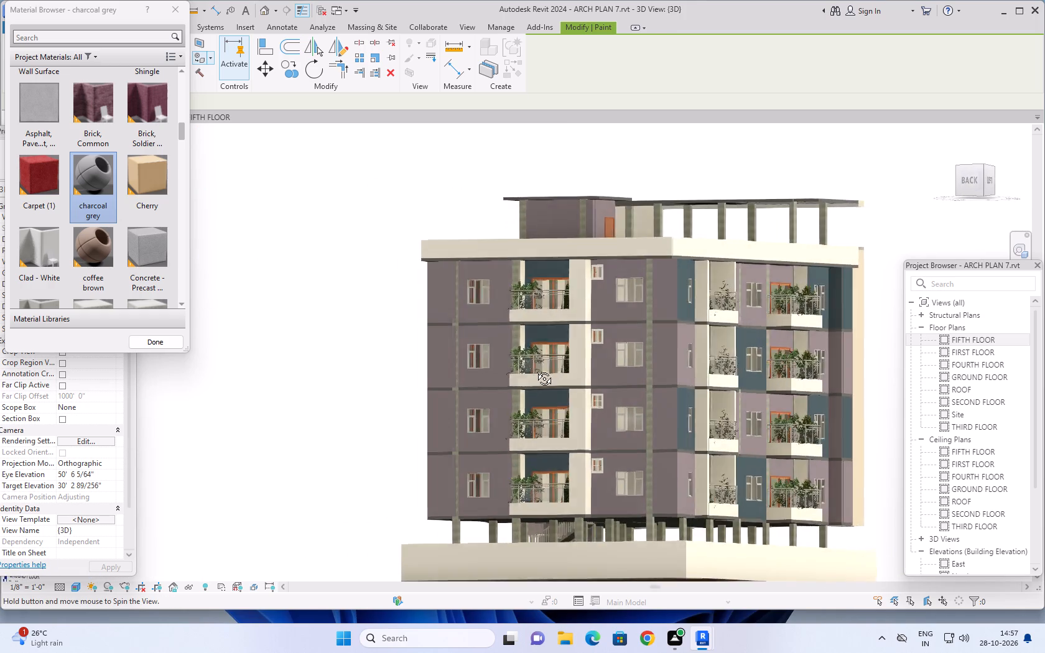
pyautogui.moveTo(535, 369); pyautogui.dragTo(689, 420, button='middle')
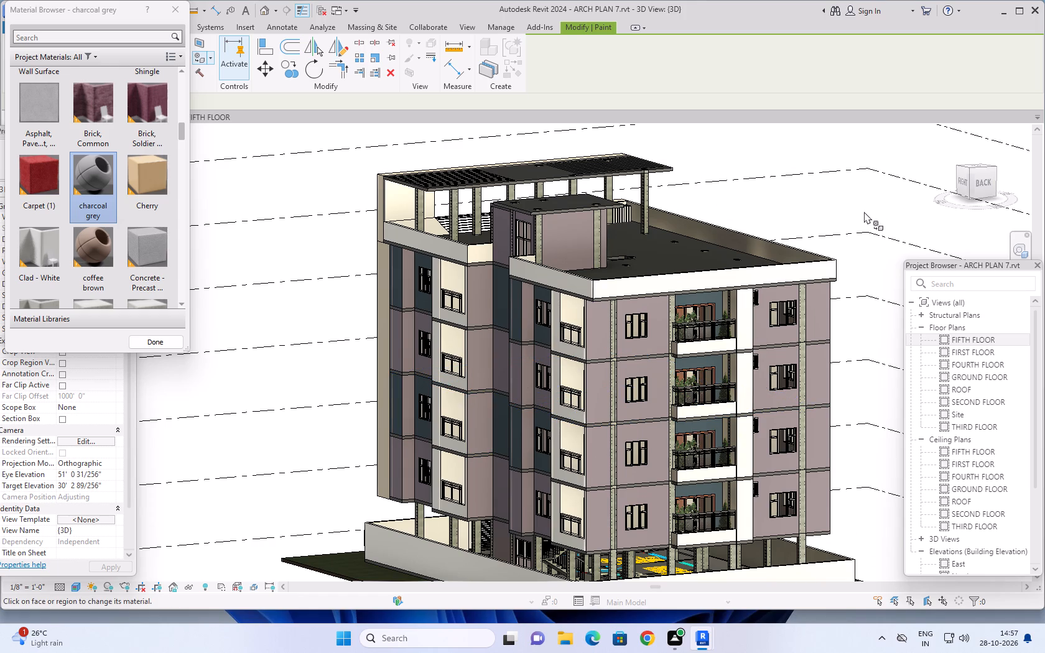
pyautogui.moveTo(847, 206); pyautogui.dragTo(820, 212, button='middle')
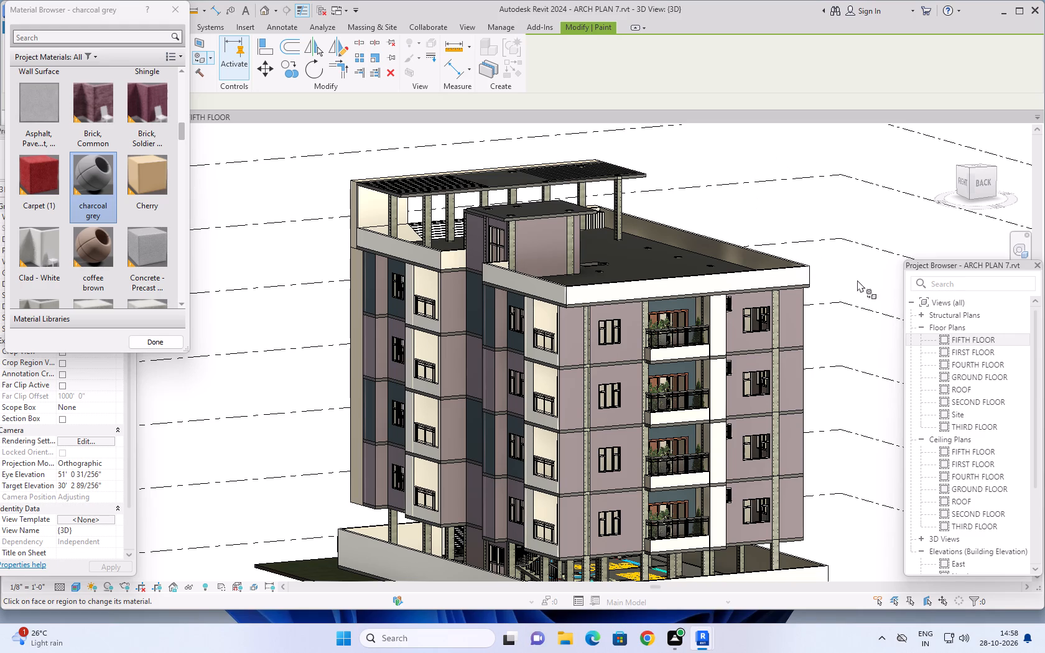
pyautogui.moveTo(863, 282); pyautogui.dragTo(826, 265, button='middle')
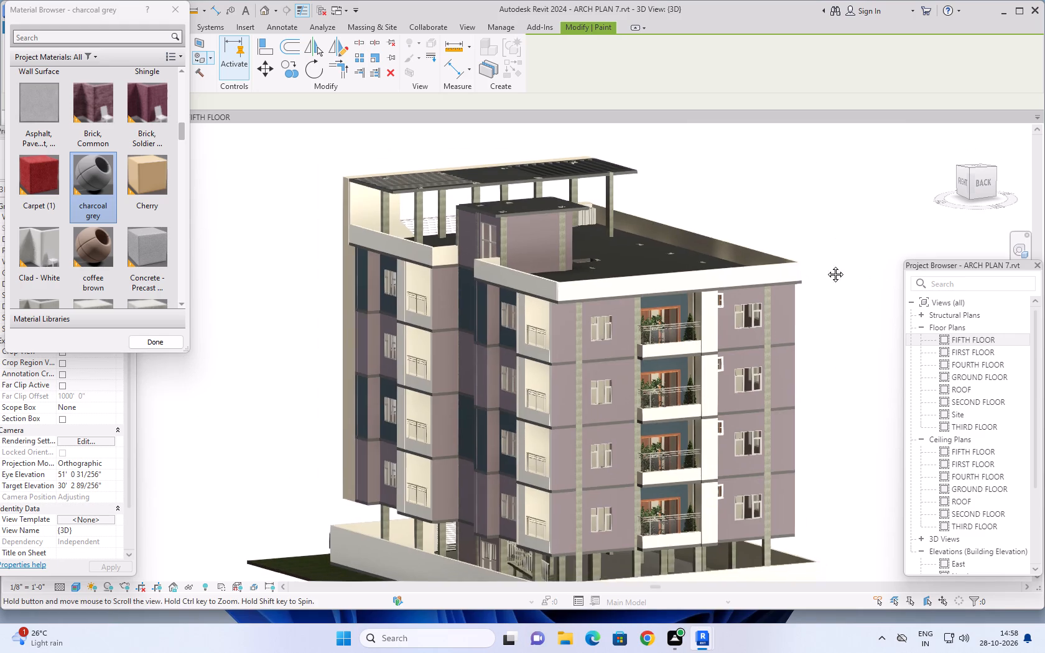
pyautogui.moveTo(826, 265); pyautogui.dragTo(797, 248, button='middle')
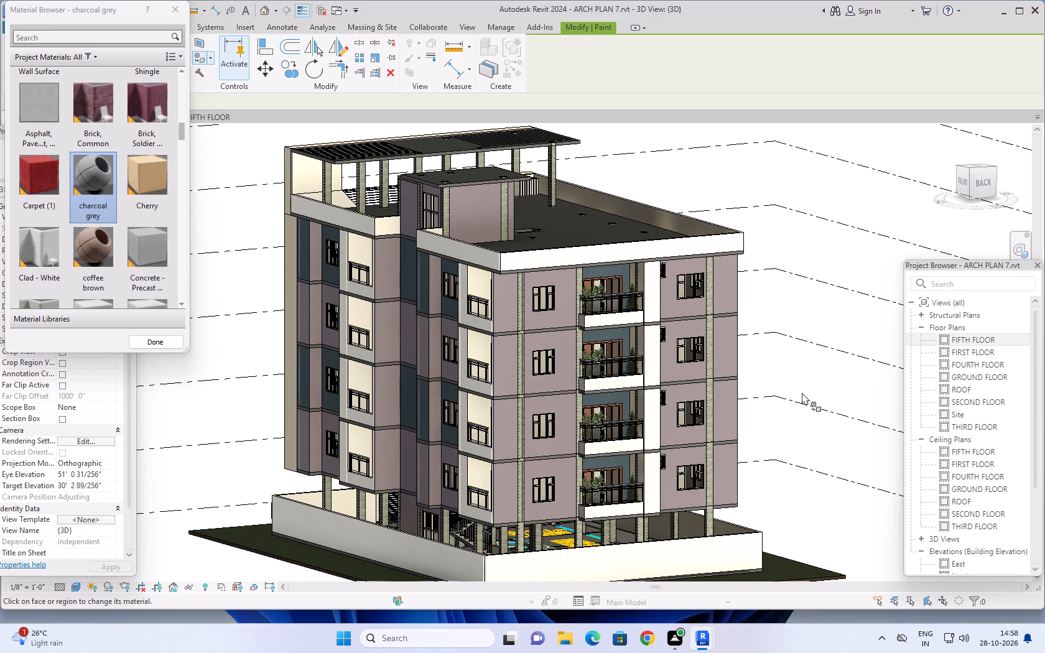
pyautogui.keyDown('shift'); pyautogui.moveTo(817, 409); pyautogui.dragTo(499, 400, button='middle'); pyautogui.keyUp('shift')
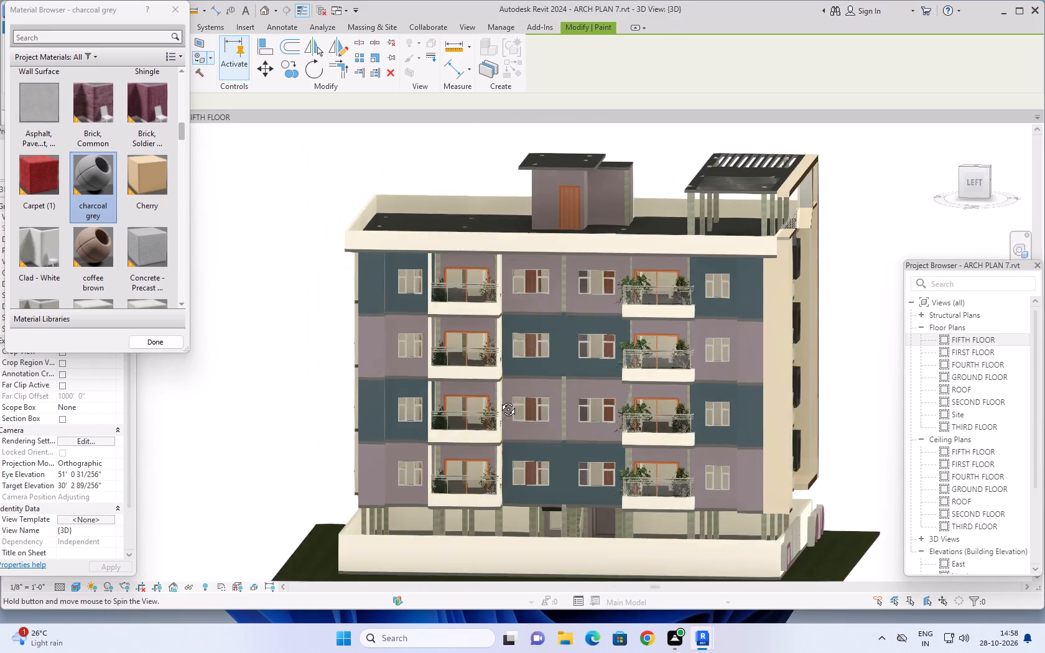
pyautogui.keyDown('shift'); pyautogui.moveTo(499, 400); pyautogui.dragTo(773, 369, button='middle'); pyautogui.keyUp('shift')
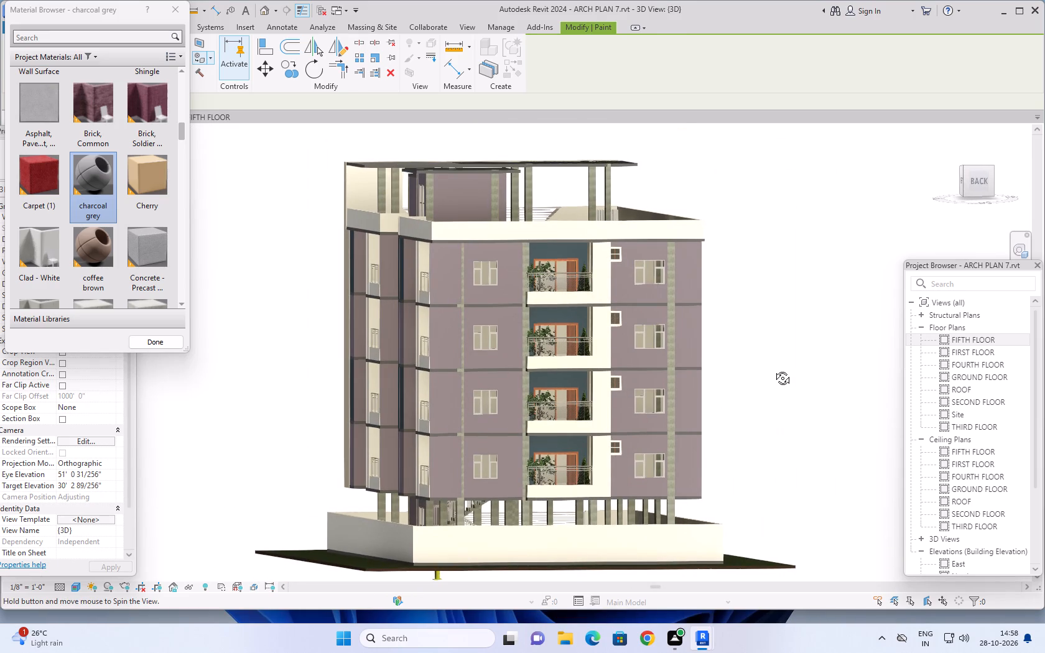
pyautogui.keyDown('shift'); pyautogui.moveTo(773, 369); pyautogui.dragTo(550, 392, button='middle'); pyautogui.keyUp('shift')
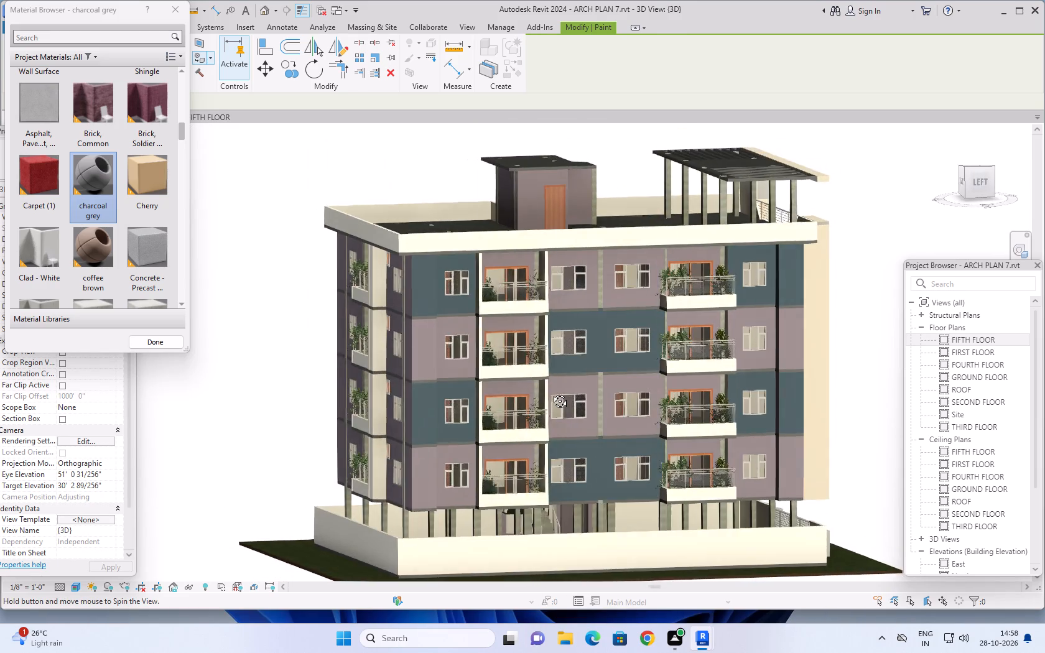
# Examine the charcoal grey pattern on the left and front facades, comparing it with the back and right sides.
pyautogui.keyDown('shift'); pyautogui.moveTo(550, 392); pyautogui.dragTo(376, 376, button='middle'); pyautogui.keyUp('shift')
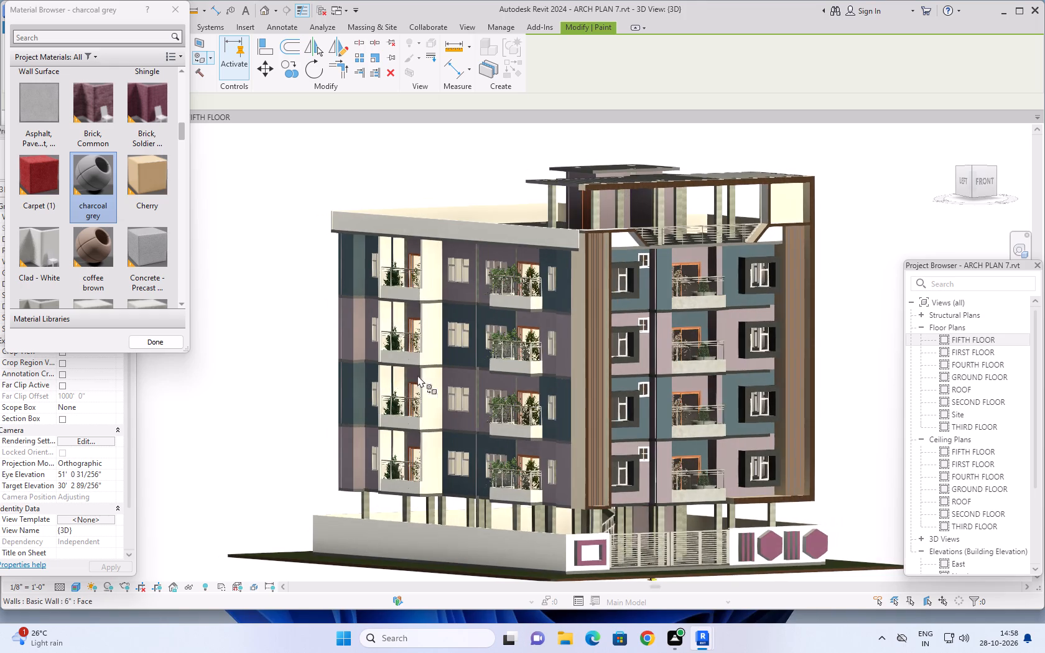
pyautogui.scroll(1, 850, 317)
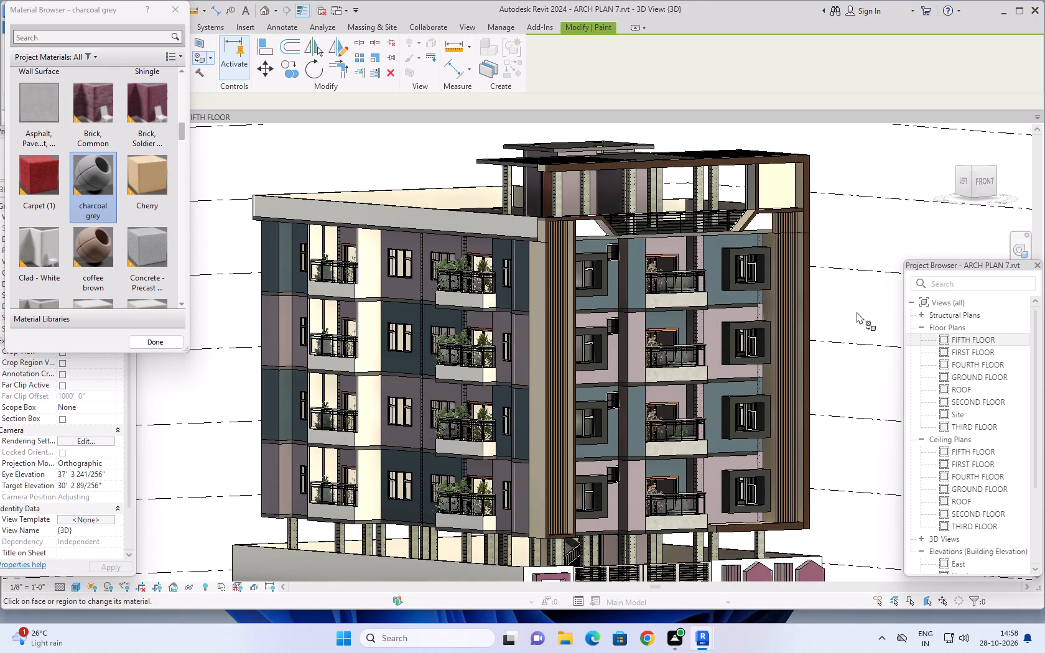
pyautogui.moveTo(857, 312); pyautogui.dragTo(824, 328, button='middle')
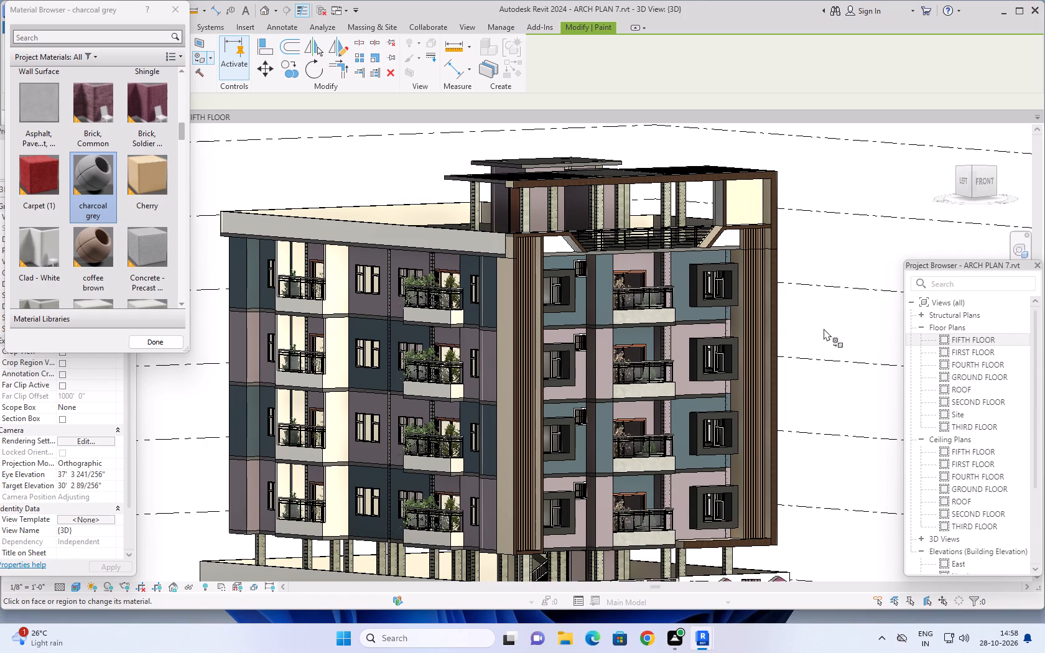
pyautogui.scroll(-2, 825, 328)
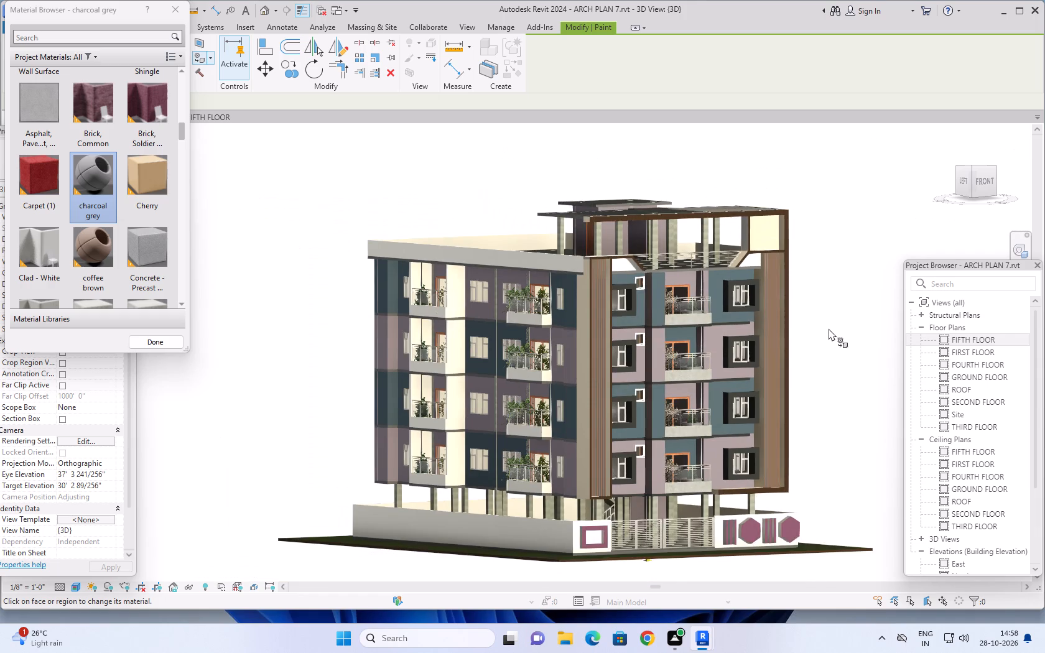
pyautogui.moveTo(829, 328); pyautogui.dragTo(785, 345, button='middle')
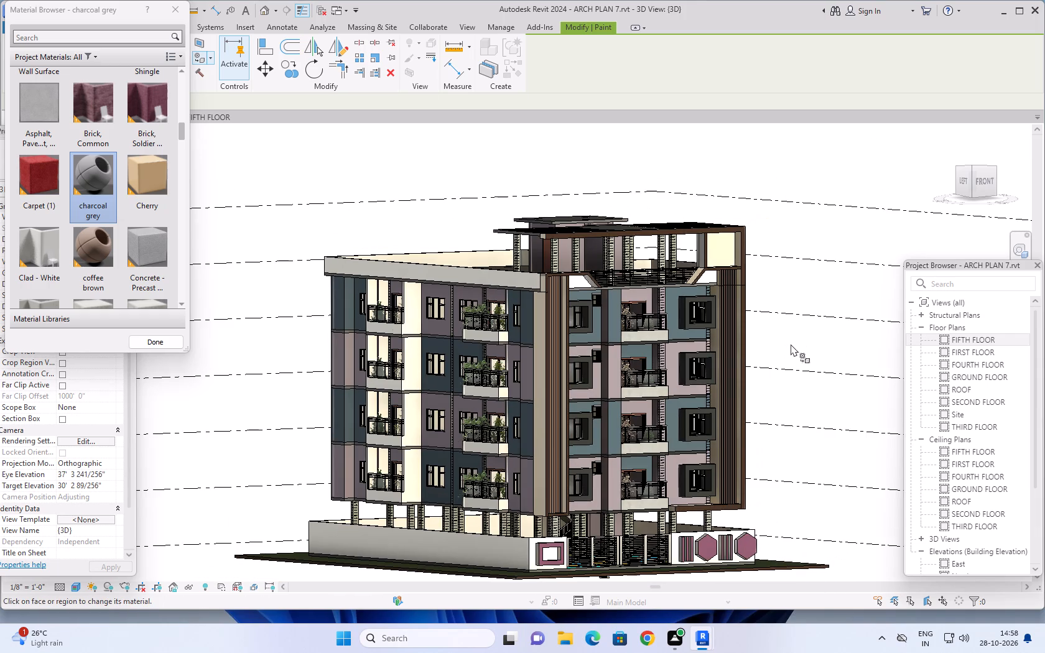
pyautogui.keyDown('shift'); pyautogui.moveTo(791, 344); pyautogui.dragTo(692, 342, button='middle'); pyautogui.keyUp('shift')
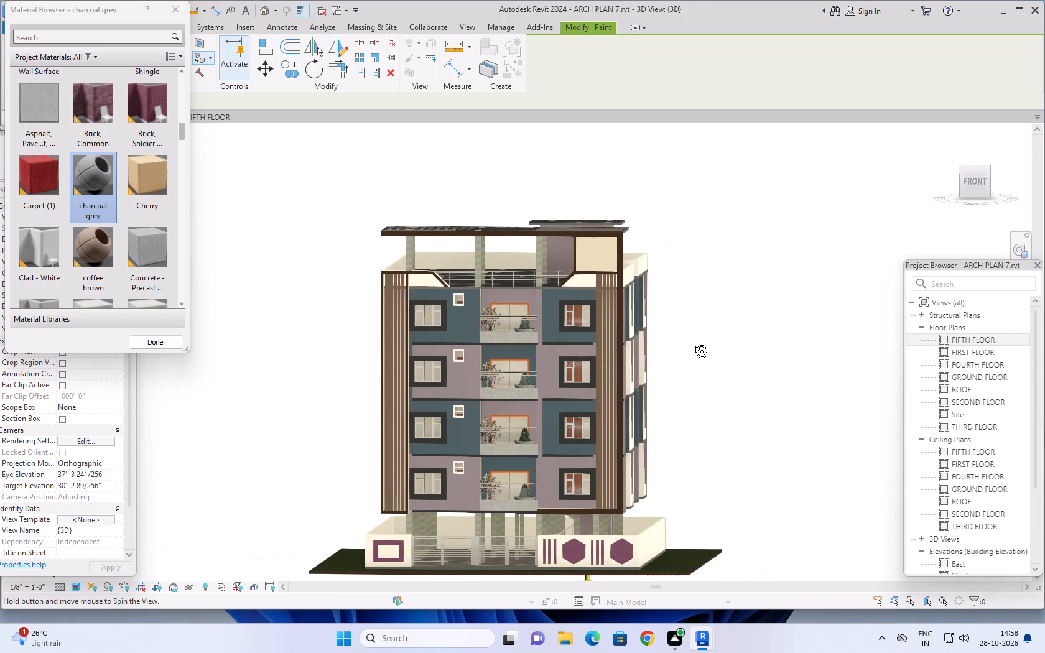
pyautogui.keyDown('shift'); pyautogui.moveTo(692, 342); pyautogui.dragTo(752, 340, button='middle'); pyautogui.keyUp('shift')
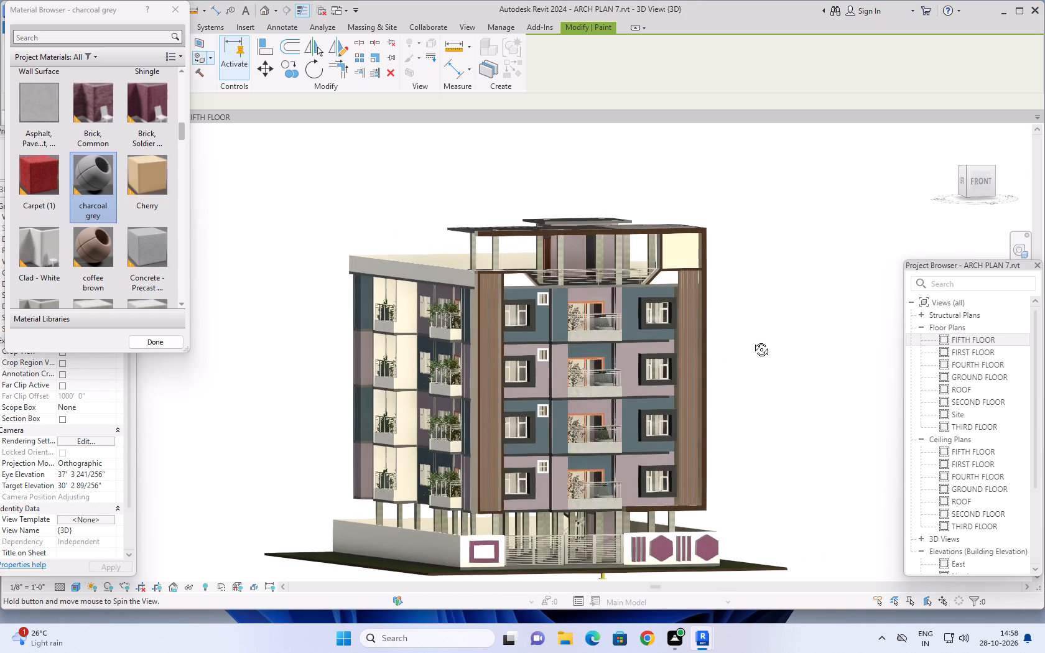
pyautogui.keyDown('shift'); pyautogui.moveTo(752, 340); pyautogui.dragTo(802, 350, button='middle'); pyautogui.keyUp('shift')
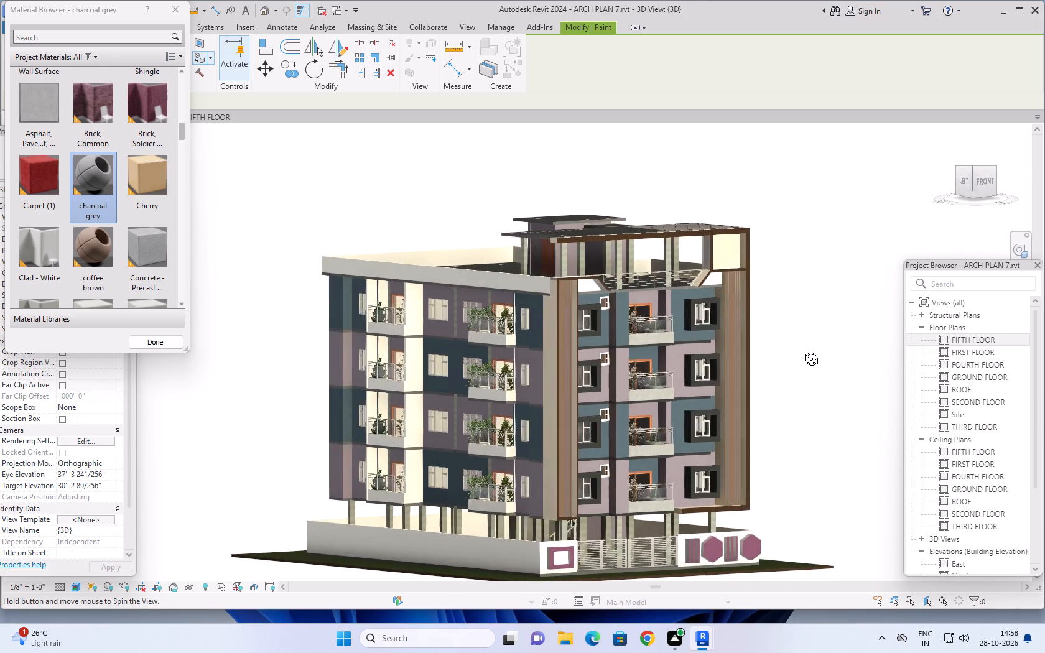
pyautogui.keyDown('shift'); pyautogui.moveTo(802, 350); pyautogui.dragTo(820, 352, button='middle'); pyautogui.keyUp('shift')
pyautogui.scroll(1, 820, 352)
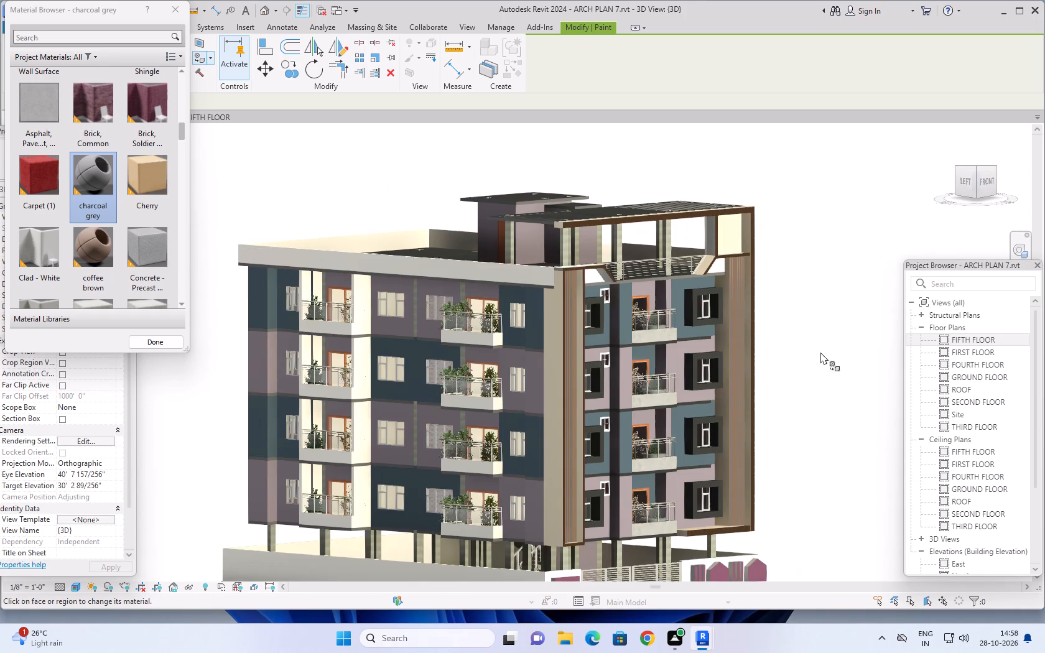
pyautogui.moveTo(825, 356); pyautogui.dragTo(825, 364, button='middle')
pyautogui.keyDown('shift'); pyautogui.moveTo(830, 368); pyautogui.dragTo(801, 384, button='middle'); pyautogui.keyUp('shift')
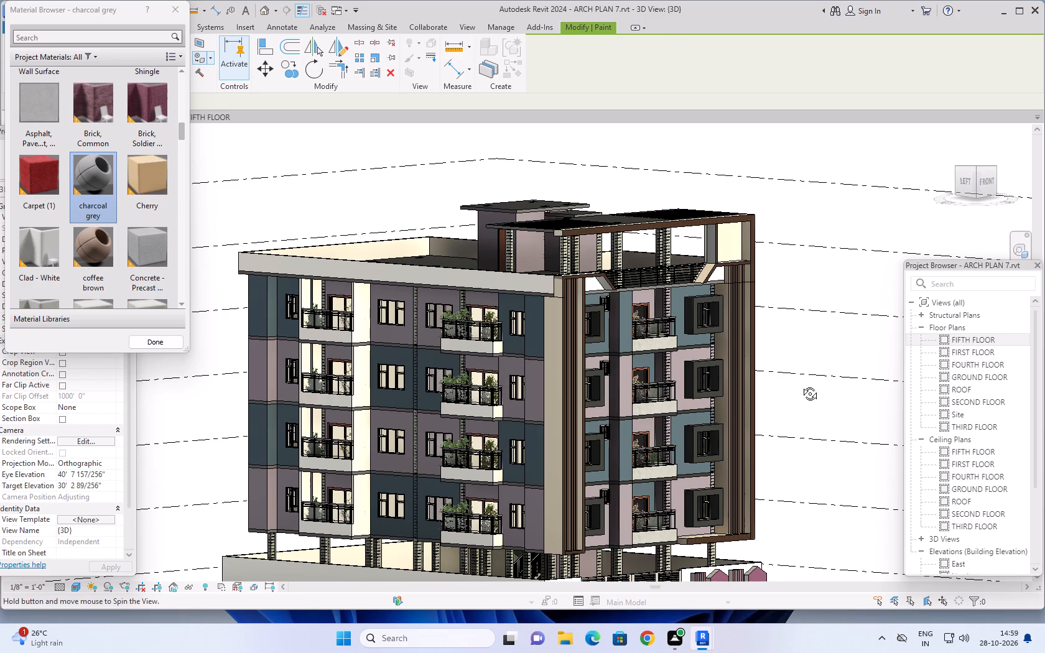
pyautogui.keyDown('shift'); pyautogui.moveTo(801, 384); pyautogui.dragTo(326, 382, button='middle'); pyautogui.keyUp('shift')
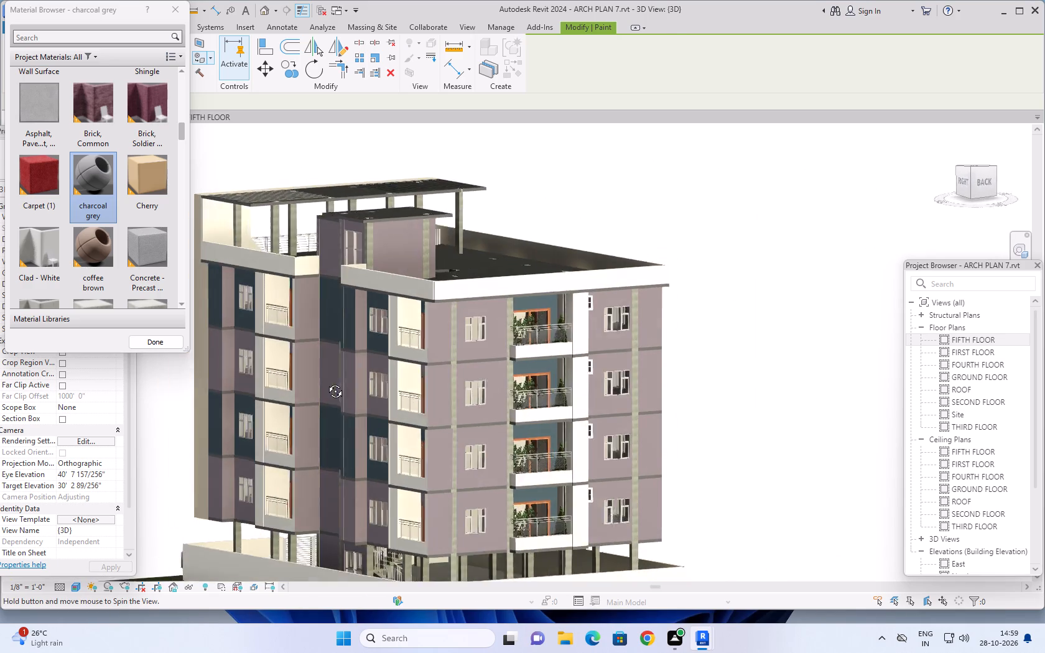
pyautogui.keyDown('shift'); pyautogui.moveTo(326, 382); pyautogui.dragTo(767, 362, button='middle'); pyautogui.keyUp('shift')
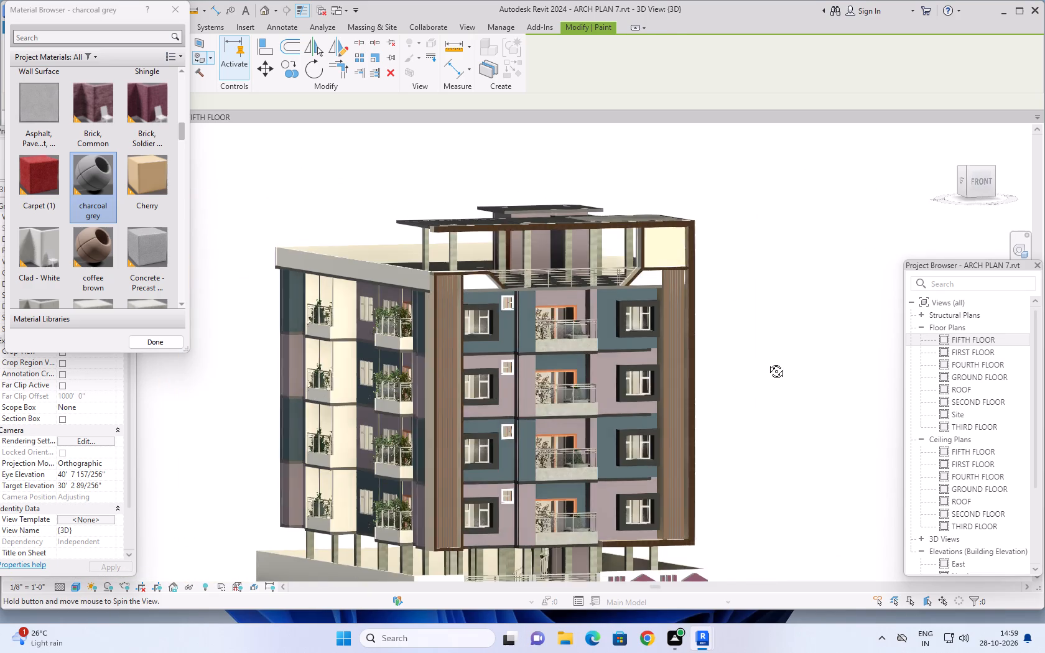
pyautogui.keyDown('shift'); pyautogui.moveTo(767, 362); pyautogui.dragTo(800, 362, button='middle'); pyautogui.keyUp('shift')
pyautogui.moveTo(794, 367); pyautogui.dragTo(814, 368, button='middle')
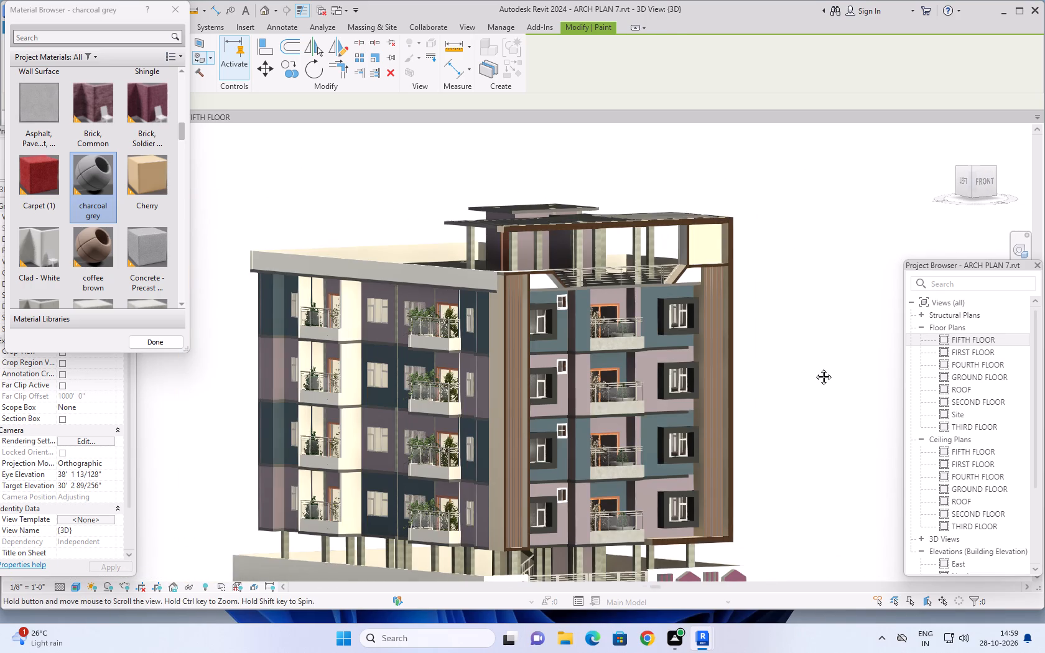
# Exit the Paint tool and view the whole building from the corner between the left and front facades.
pyautogui.moveTo(814, 368); pyautogui.dragTo(824, 368, button='middle')
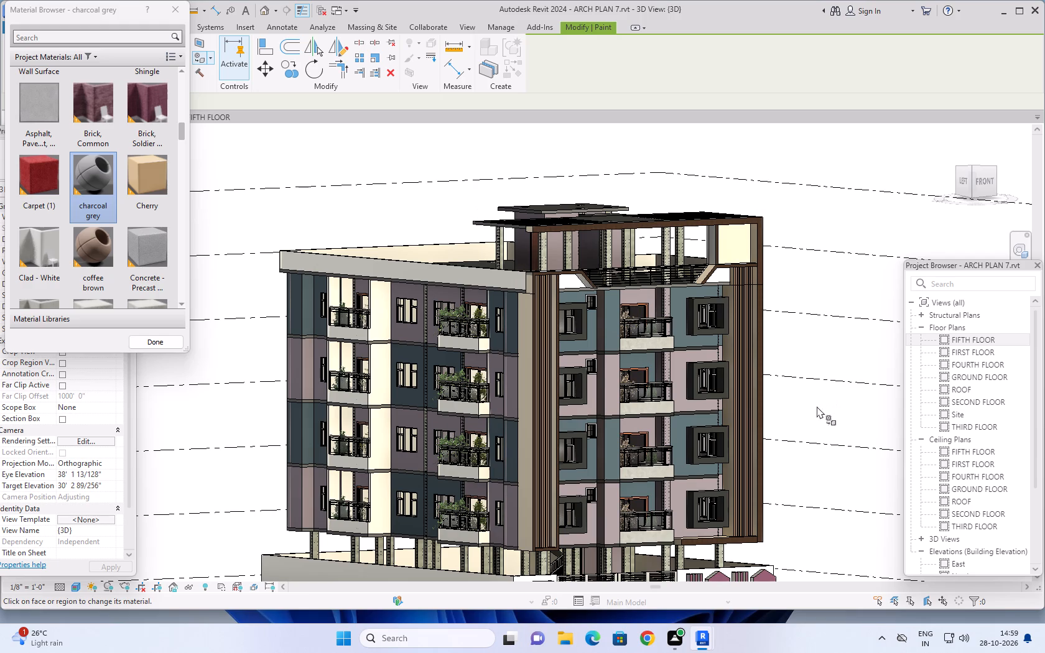
pyautogui.moveTo(815, 409); pyautogui.dragTo(837, 378, button='middle')
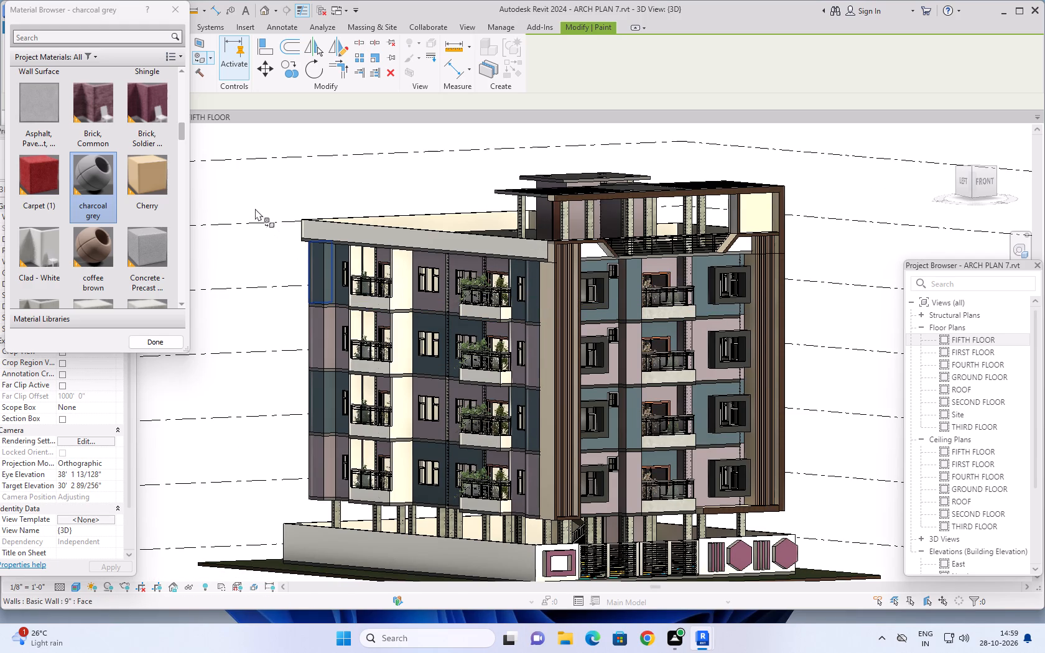
pyautogui.press('Escape')
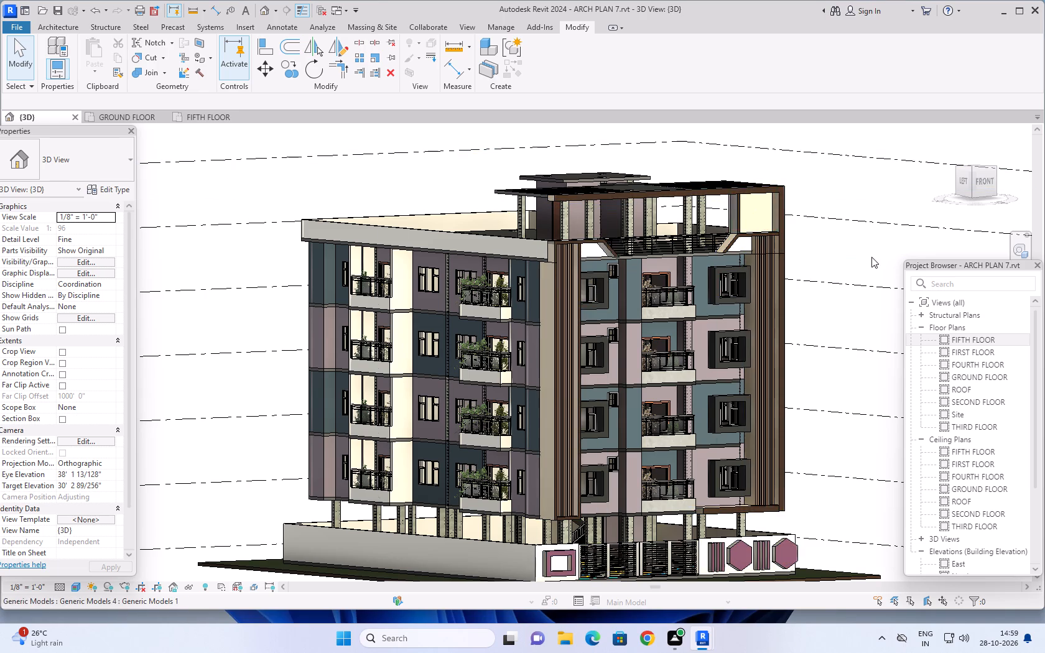
pyautogui.scroll(-1, 865, 262)
pyautogui.moveTo(853, 241); pyautogui.dragTo(832, 259, button='middle')
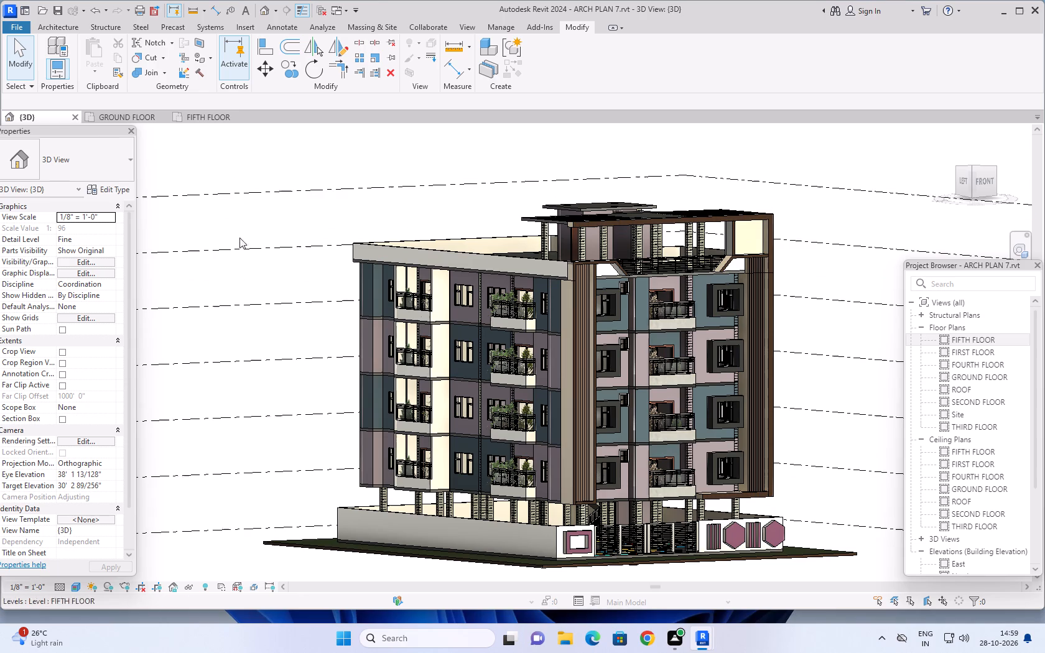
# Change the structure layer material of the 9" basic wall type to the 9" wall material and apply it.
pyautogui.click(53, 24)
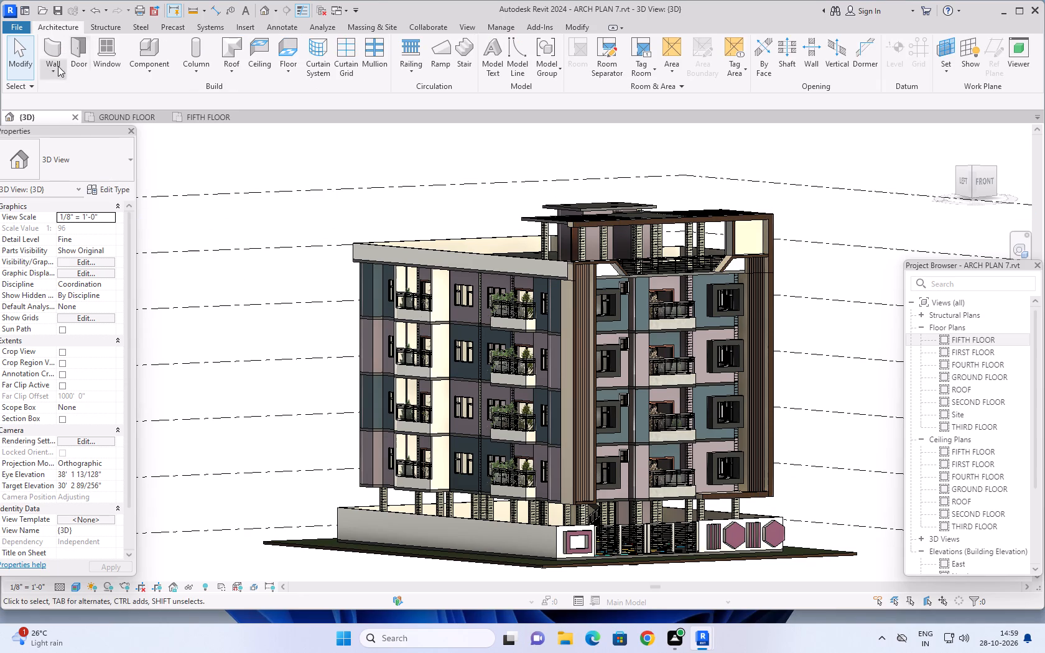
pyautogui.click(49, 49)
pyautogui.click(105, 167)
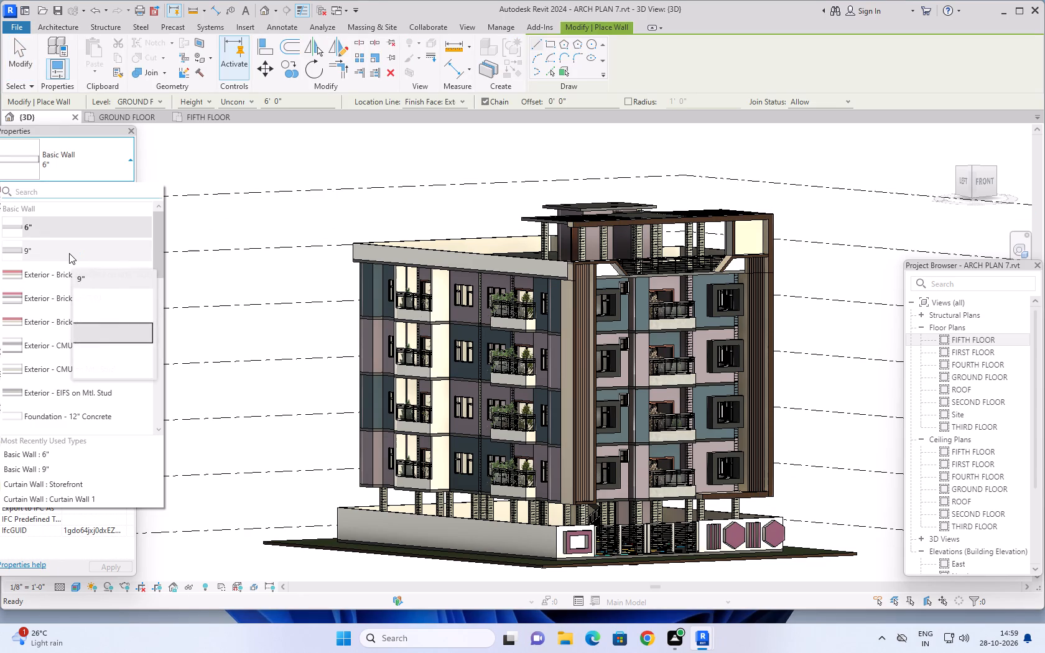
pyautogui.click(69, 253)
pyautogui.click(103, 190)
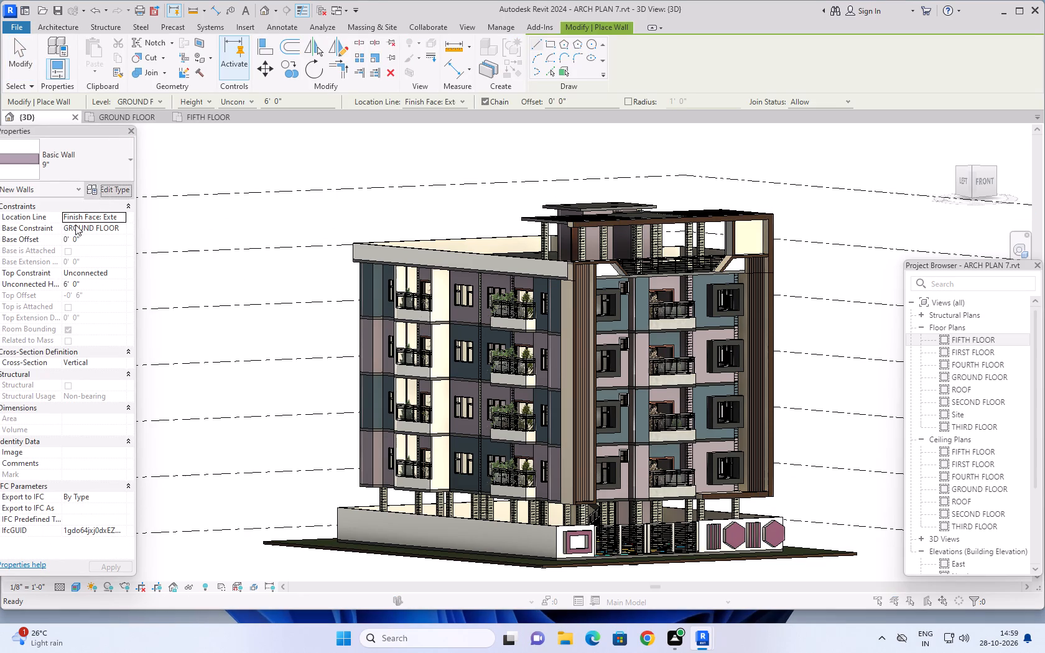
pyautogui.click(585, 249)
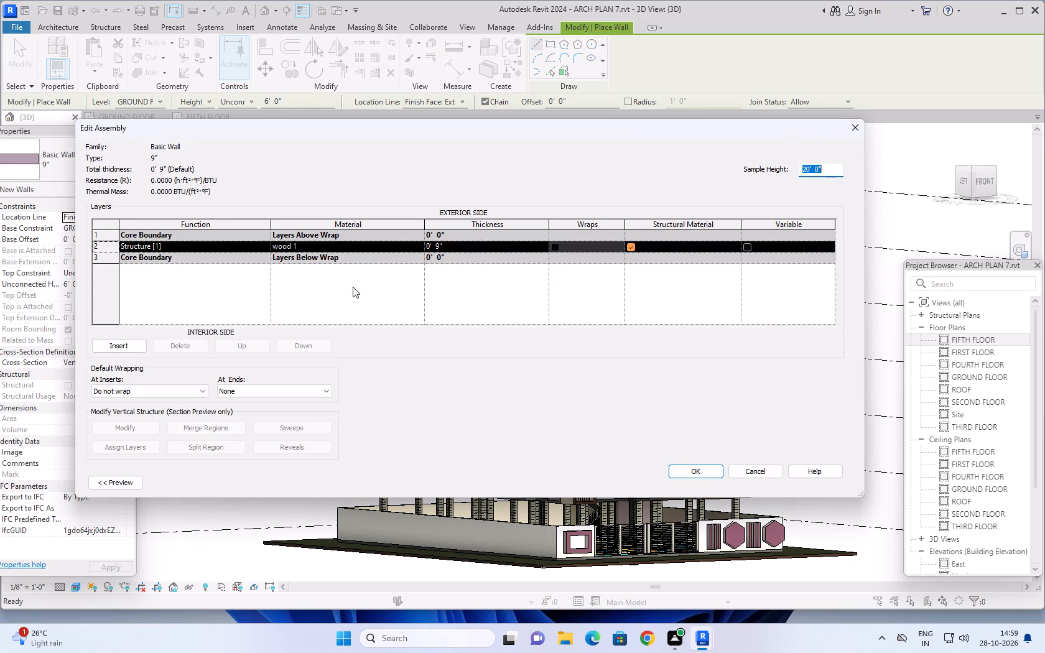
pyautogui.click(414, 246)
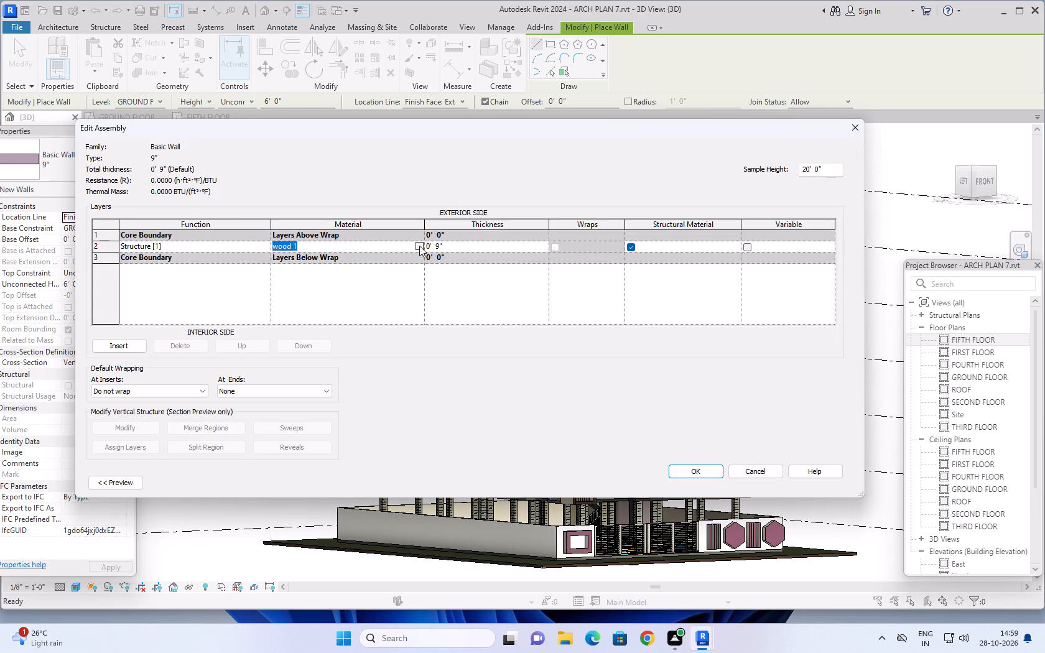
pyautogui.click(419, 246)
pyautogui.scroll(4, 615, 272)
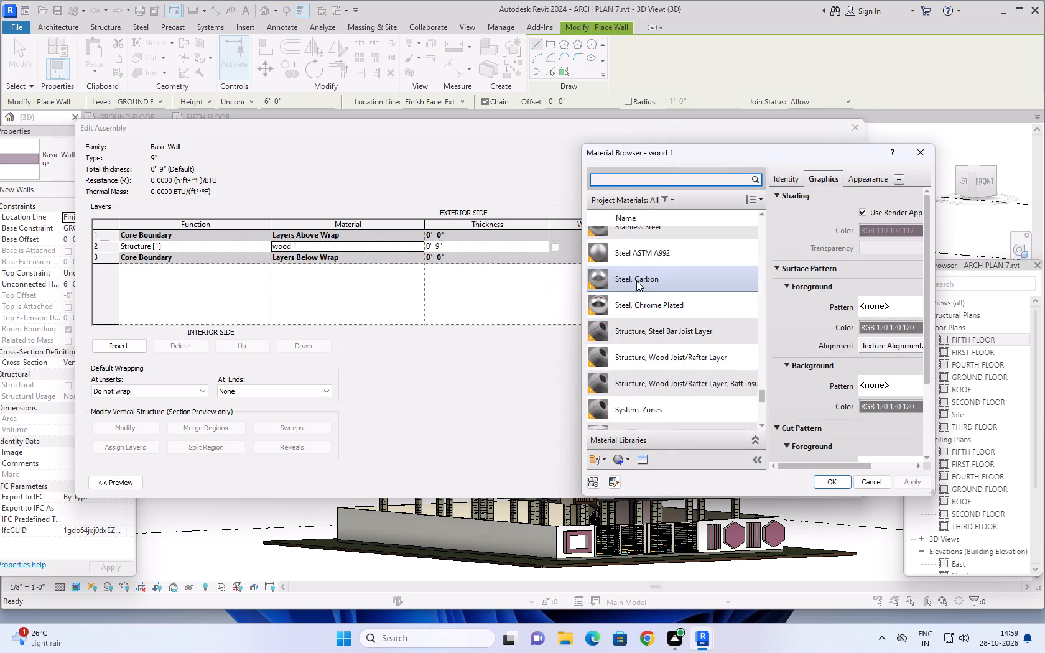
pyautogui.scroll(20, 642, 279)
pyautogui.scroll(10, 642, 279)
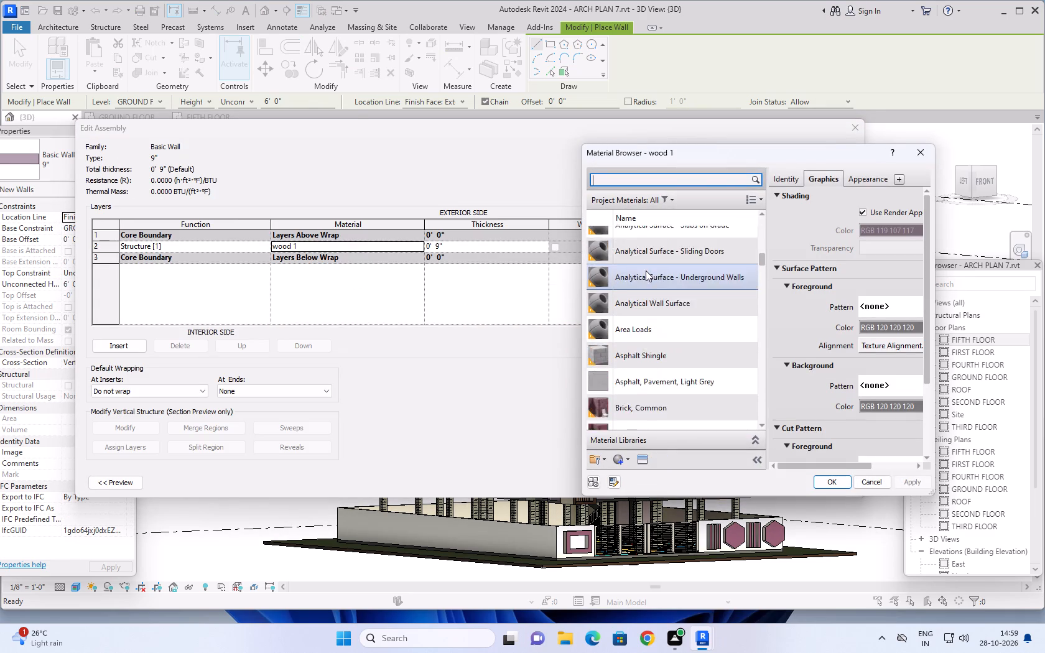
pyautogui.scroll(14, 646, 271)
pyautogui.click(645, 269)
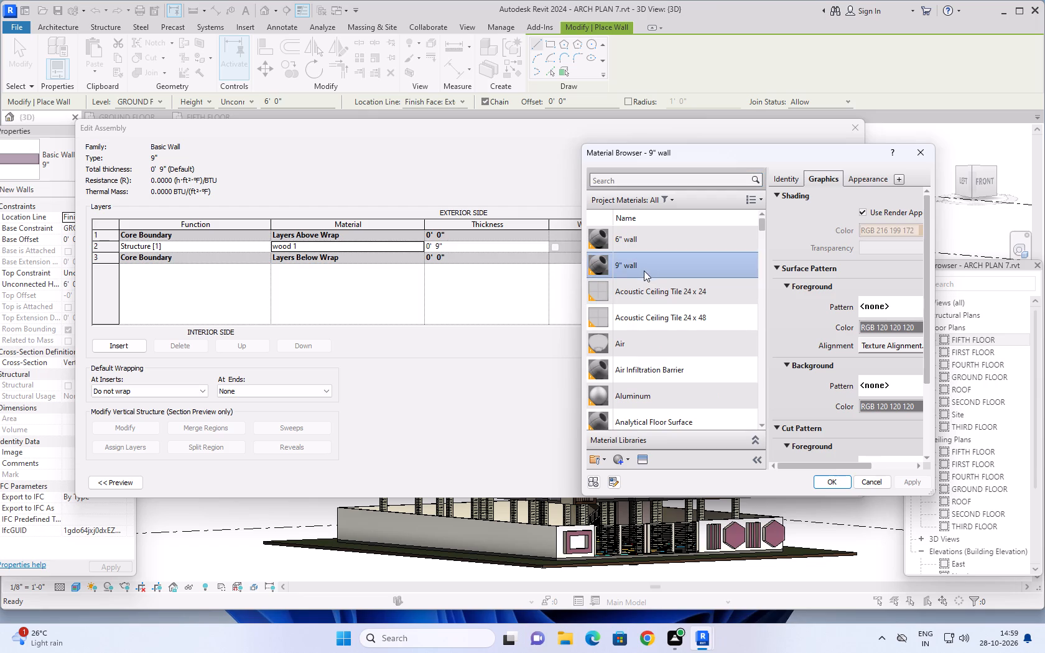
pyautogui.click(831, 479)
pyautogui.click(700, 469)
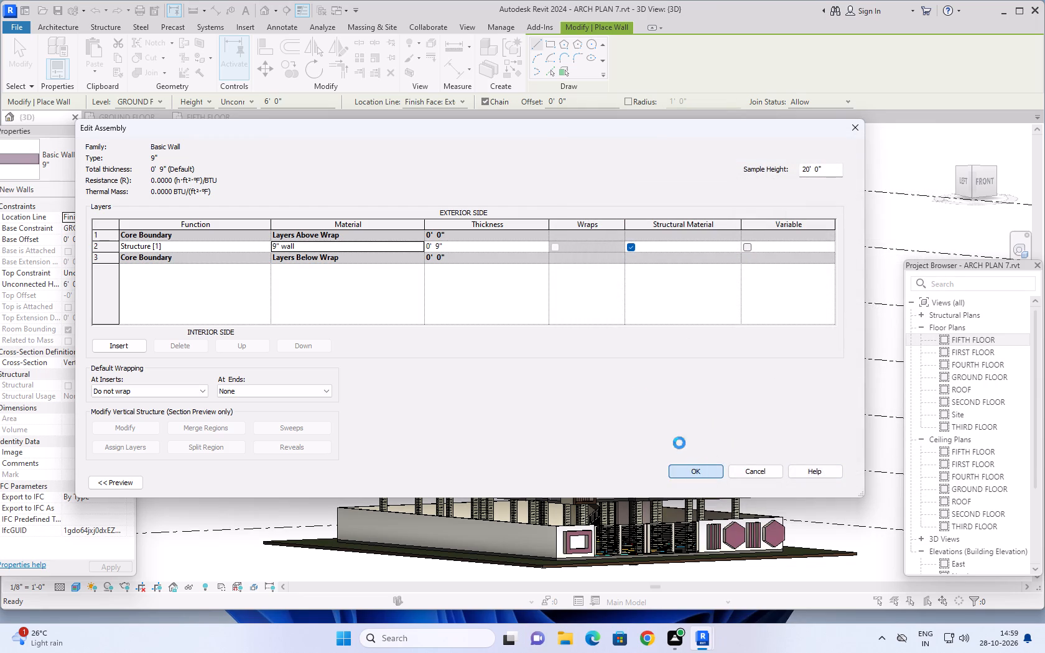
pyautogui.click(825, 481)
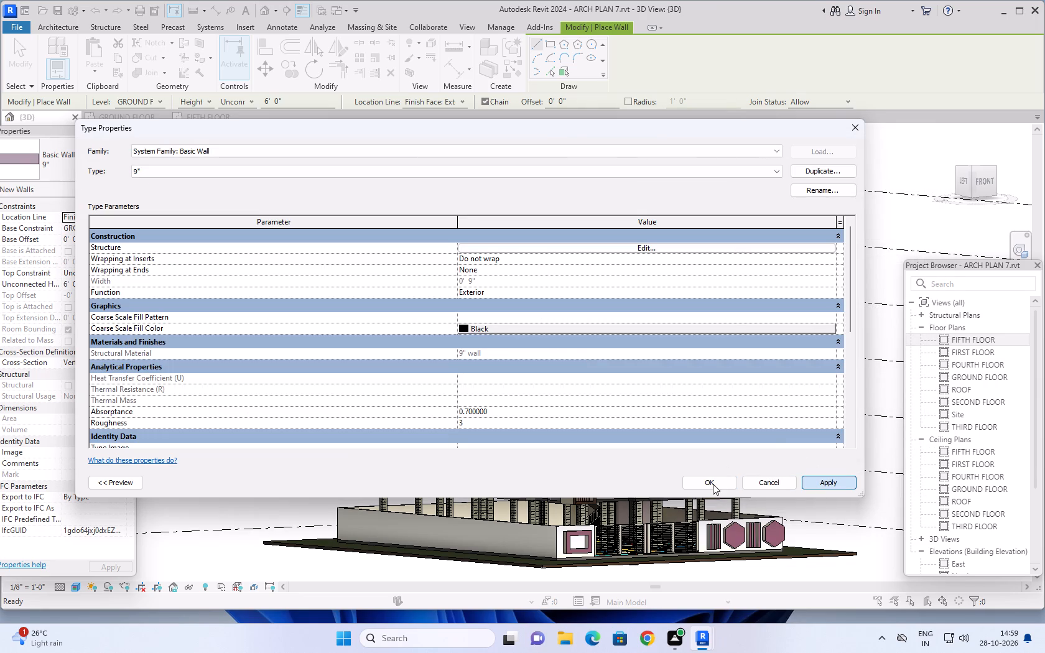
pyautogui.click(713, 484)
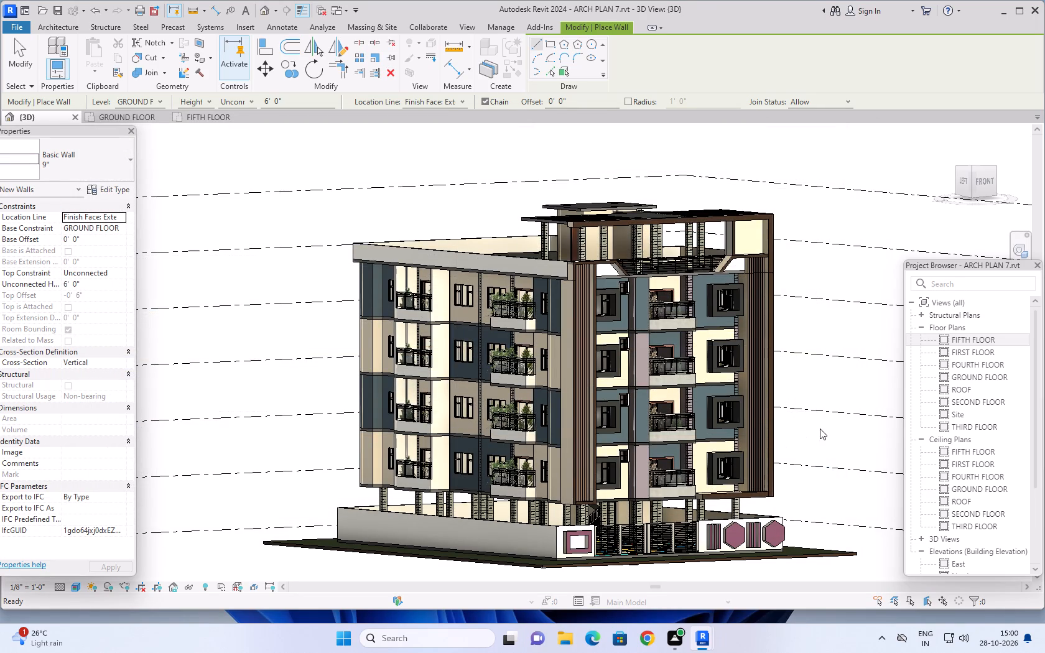
# Examine how the changed 9" wall material looks with the painted bands on the left, front and right facades.
pyautogui.keyDown('shift'); pyautogui.moveTo(834, 438); pyautogui.dragTo(782, 450, button='middle'); pyautogui.keyUp('shift')
pyautogui.scroll(1, 792, 450)
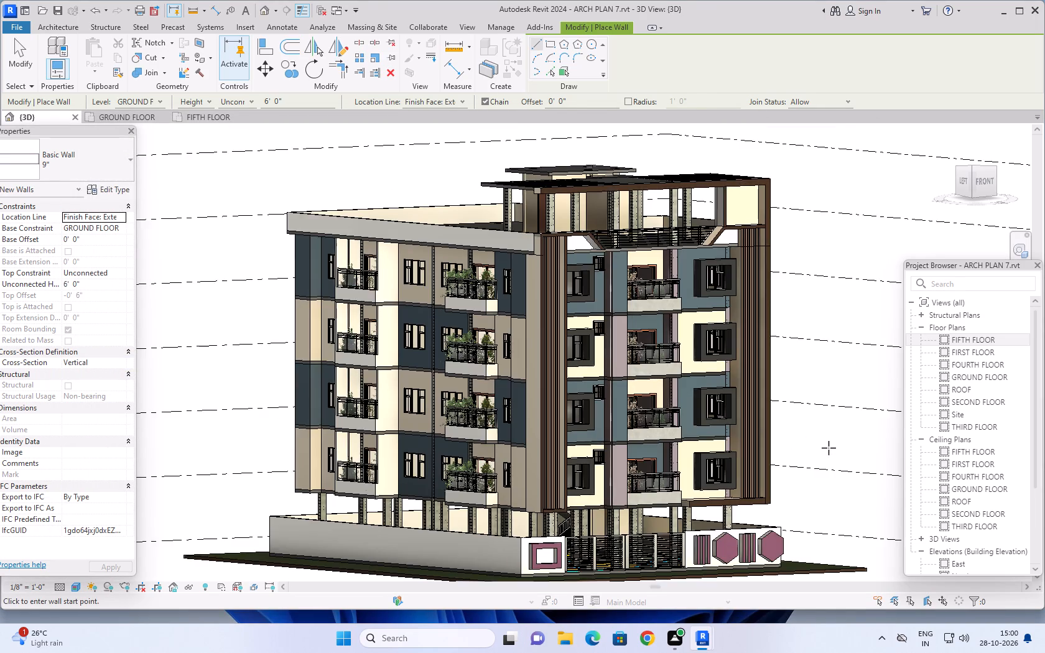
pyautogui.keyDown('shift'); pyautogui.moveTo(829, 448); pyautogui.dragTo(857, 436, button='middle'); pyautogui.keyUp('shift')
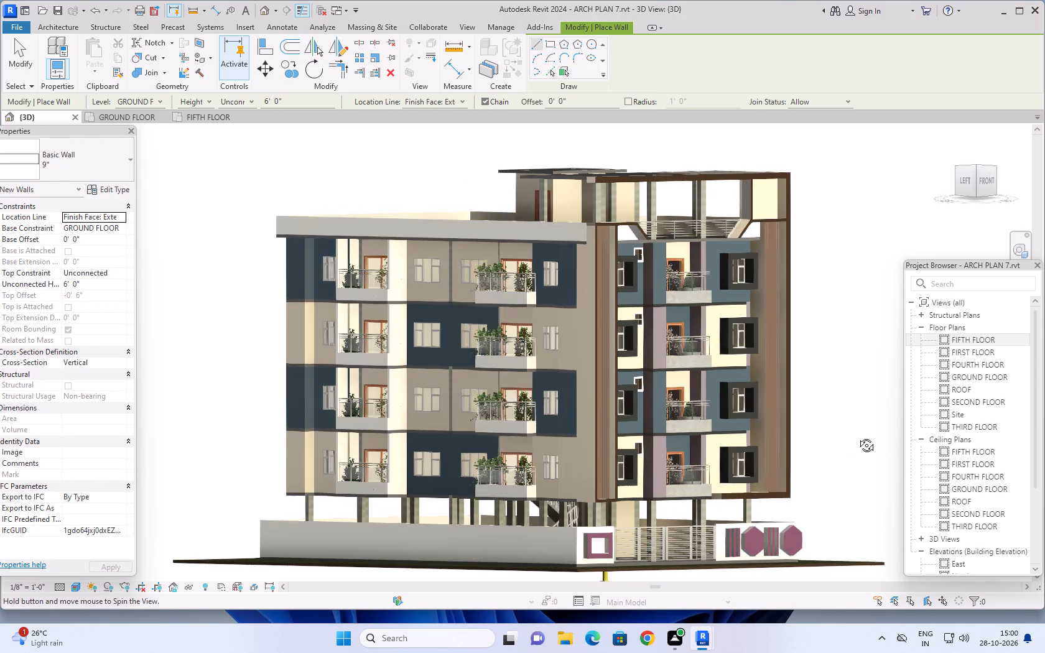
pyautogui.keyDown('shift'); pyautogui.moveTo(857, 436); pyautogui.dragTo(862, 435, button='middle'); pyautogui.keyUp('shift')
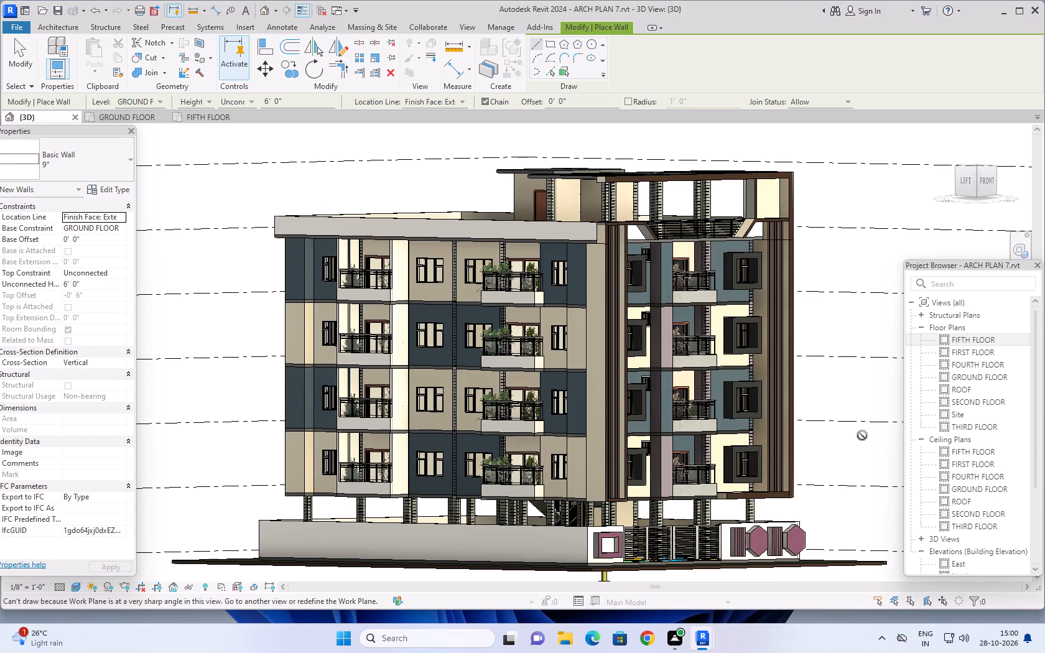
pyautogui.scroll(1, 862, 435)
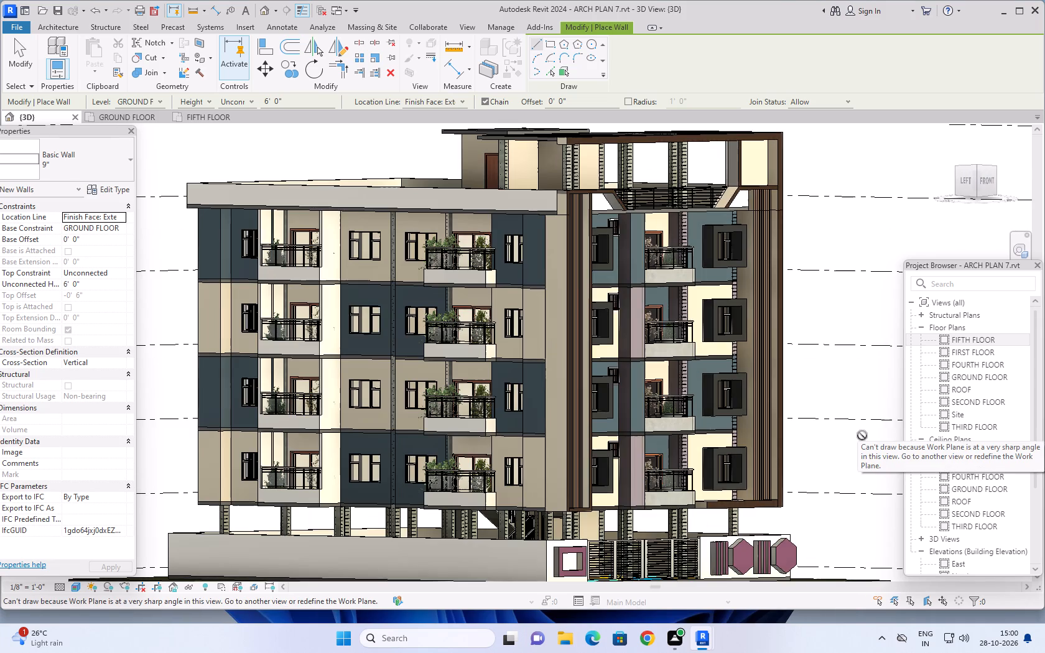
pyautogui.keyDown('shift'); pyautogui.moveTo(860, 433); pyautogui.dragTo(768, 463, button='middle'); pyautogui.keyUp('shift')
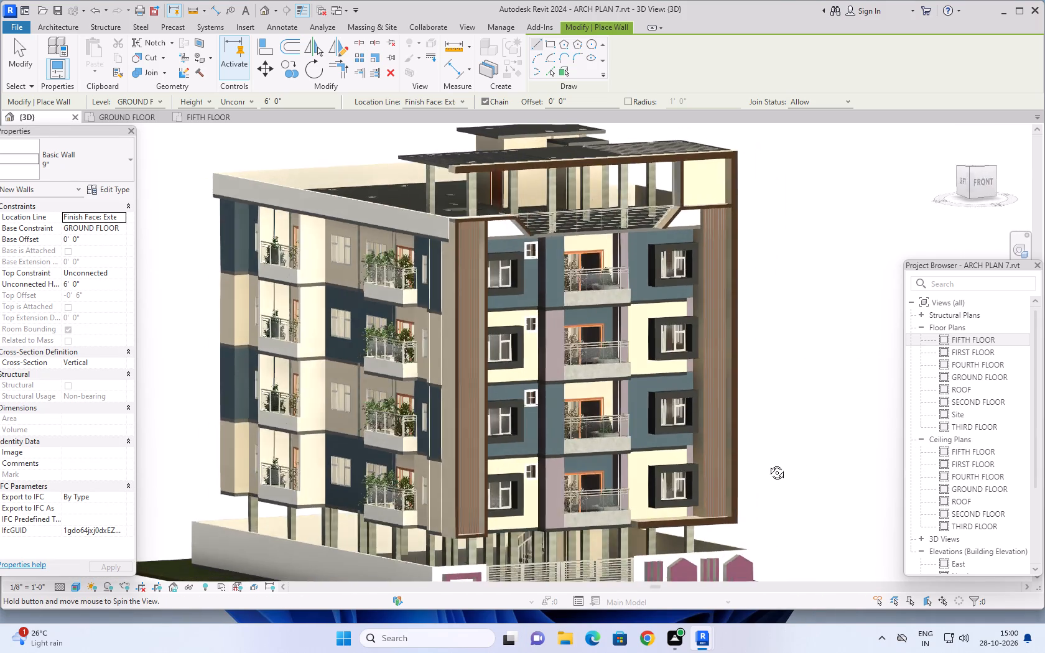
pyautogui.keyDown('shift'); pyautogui.moveTo(768, 463); pyautogui.dragTo(528, 438, button='middle'); pyautogui.keyUp('shift')
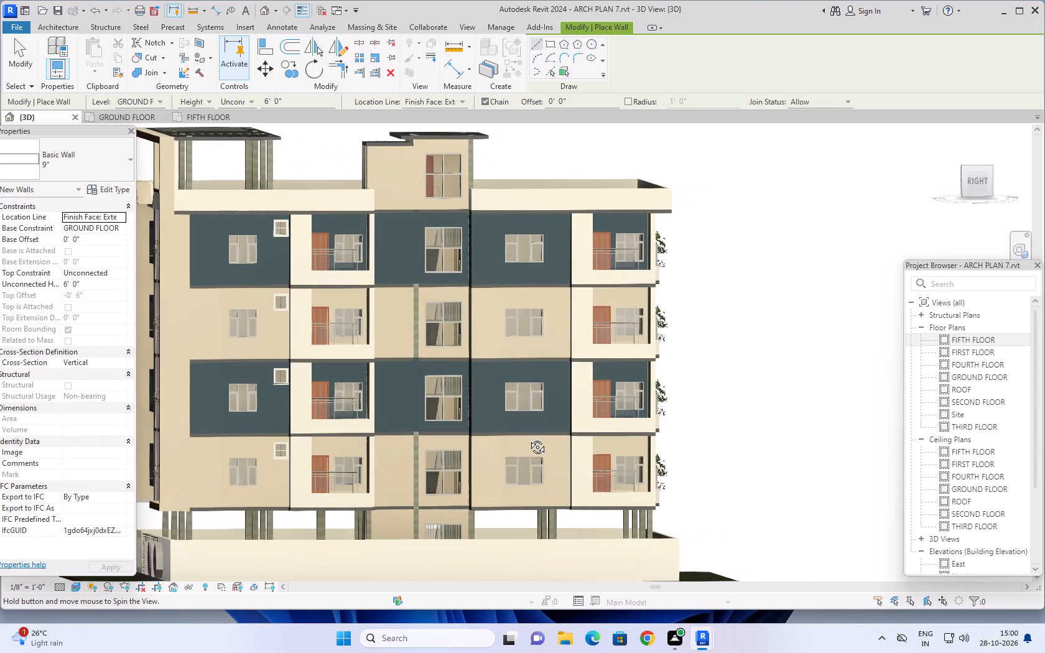
pyautogui.keyDown('shift'); pyautogui.moveTo(528, 438); pyautogui.dragTo(856, 438, button='middle'); pyautogui.keyUp('shift')
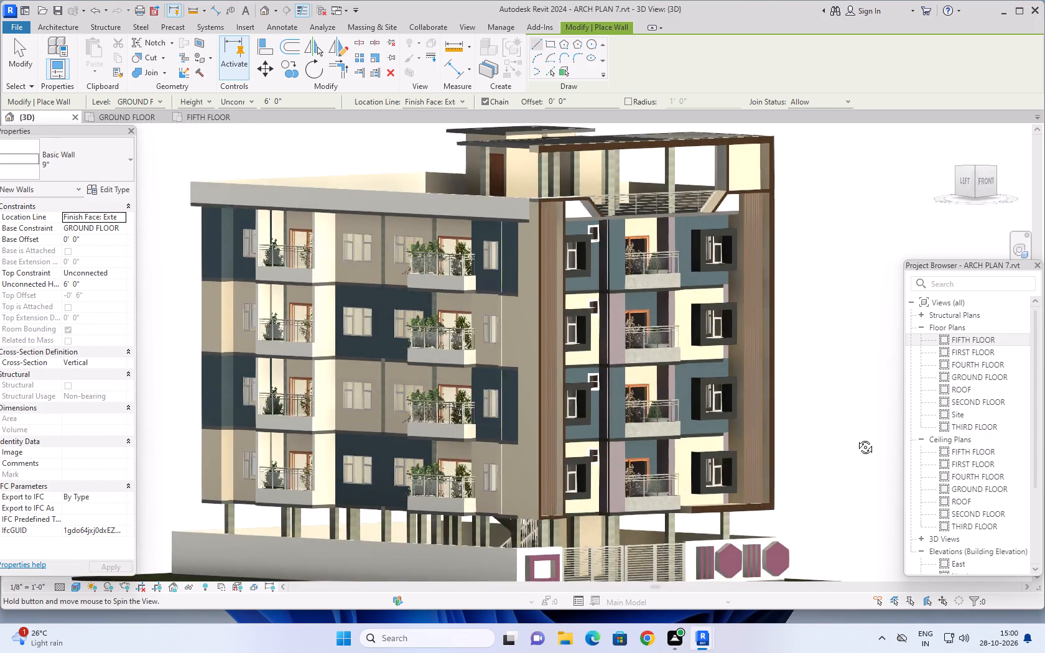
pyautogui.keyDown('shift'); pyautogui.moveTo(856, 438); pyautogui.dragTo(867, 438, button='middle'); pyautogui.keyUp('shift')
pyautogui.scroll(-2, 861, 443)
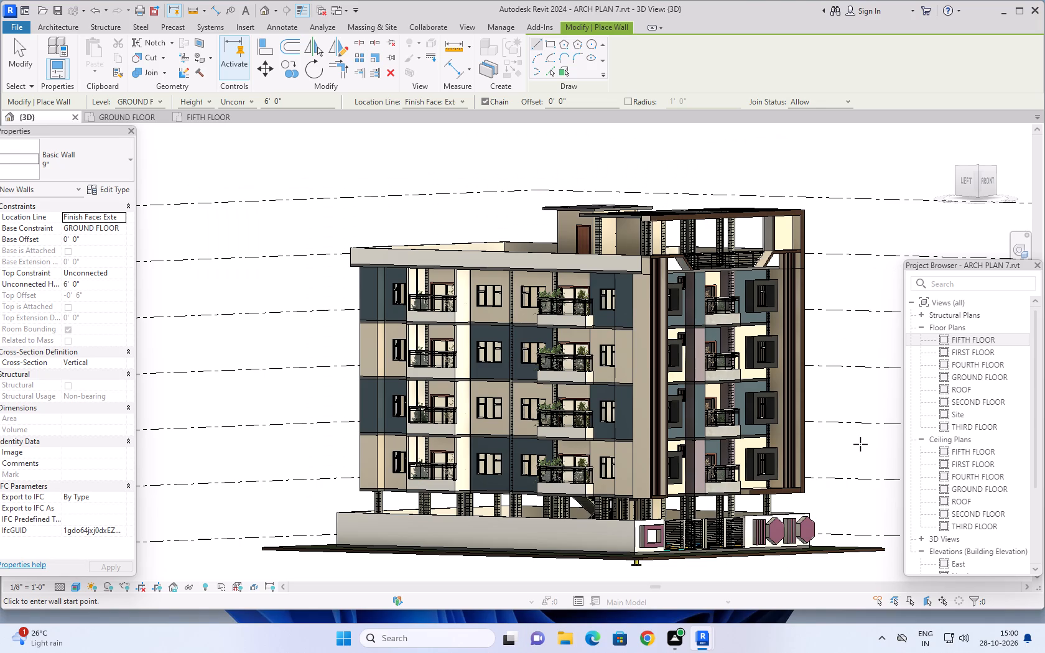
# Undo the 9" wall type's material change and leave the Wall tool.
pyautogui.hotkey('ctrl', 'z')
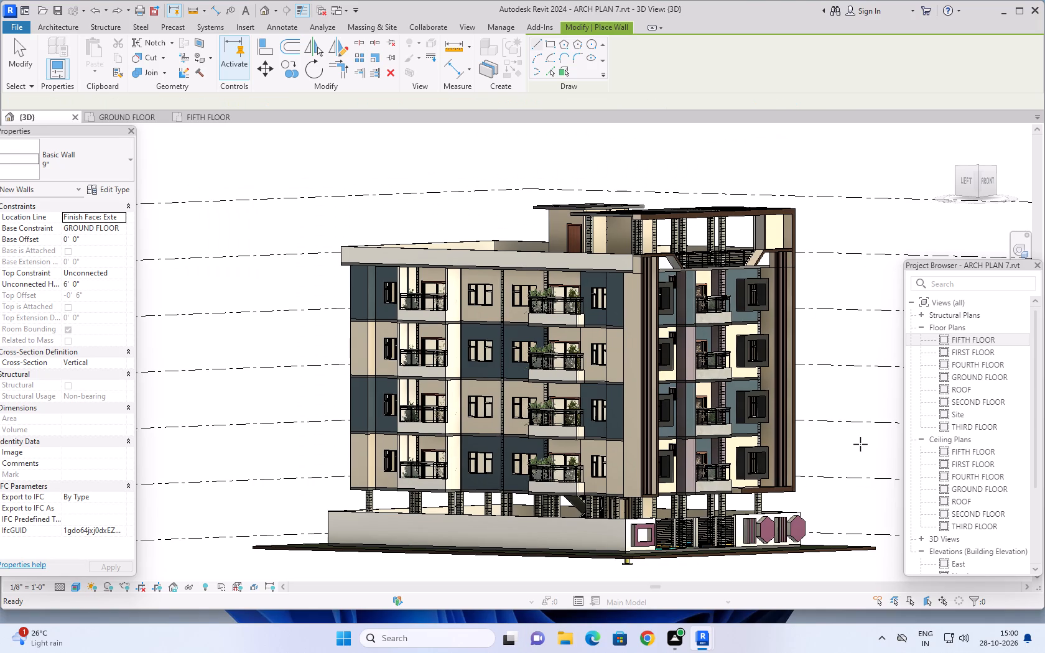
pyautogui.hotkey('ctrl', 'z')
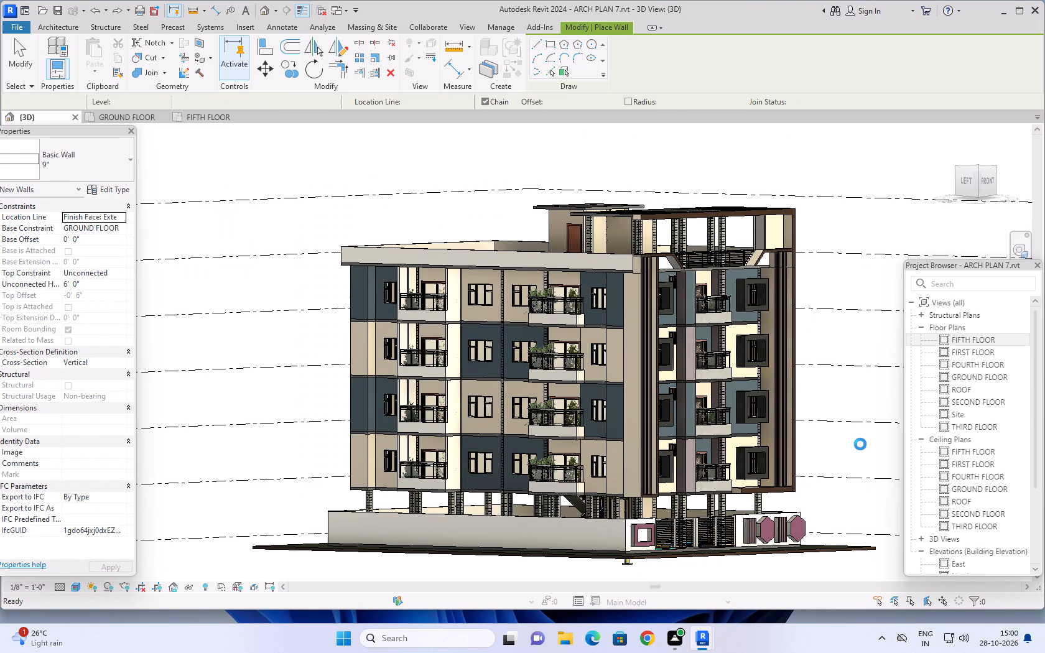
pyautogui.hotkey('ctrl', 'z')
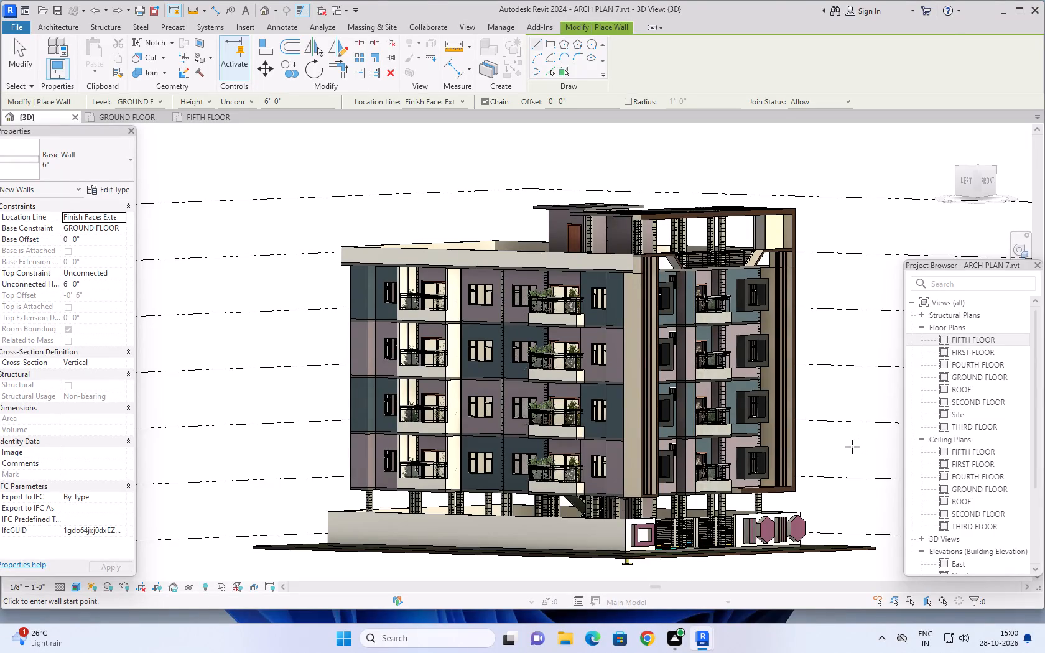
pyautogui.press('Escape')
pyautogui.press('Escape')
# Examine the left facade's wall colours around the balconies and at the corners, up close and with the whole building.
pyautogui.scroll(1, 290, 331)
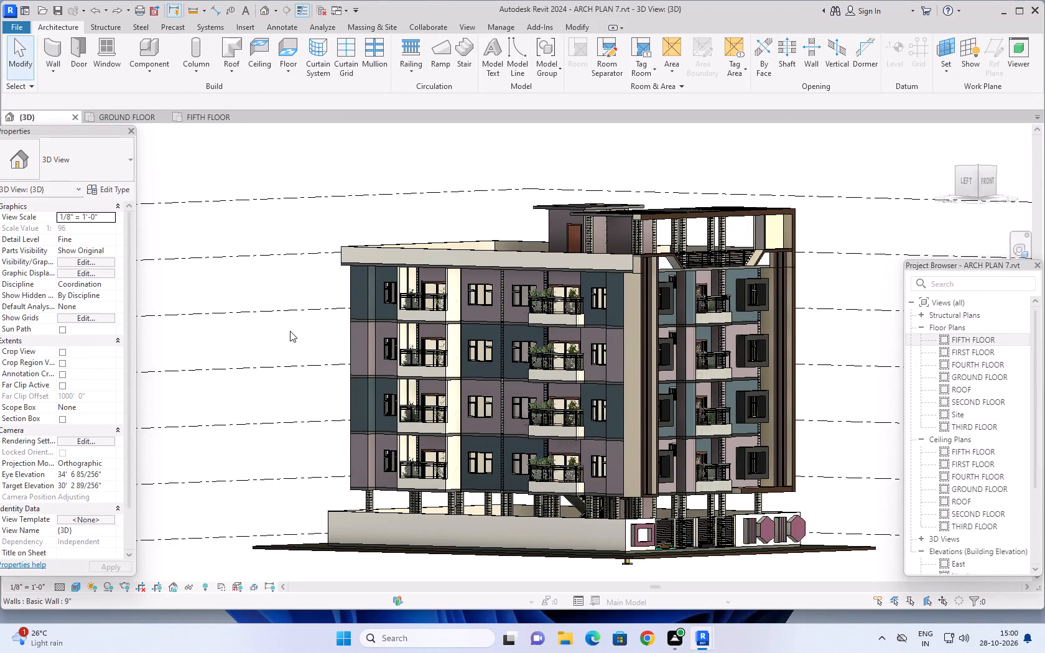
pyautogui.scroll(1, 290, 331)
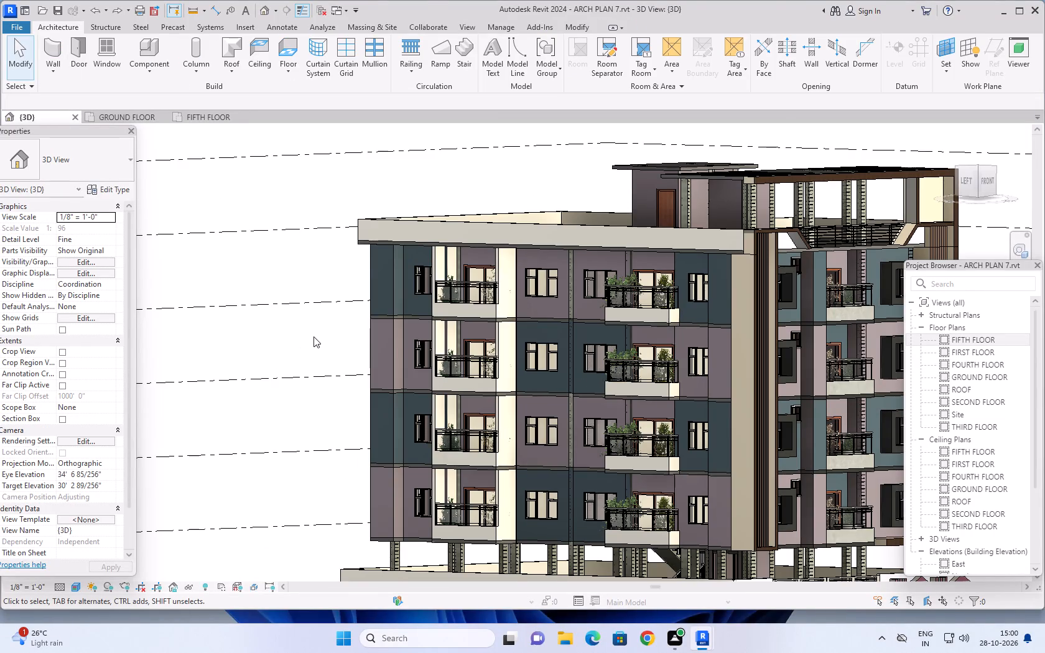
pyautogui.keyDown('shift'); pyautogui.moveTo(318, 341); pyautogui.dragTo(434, 359, button='middle'); pyautogui.keyUp('shift')
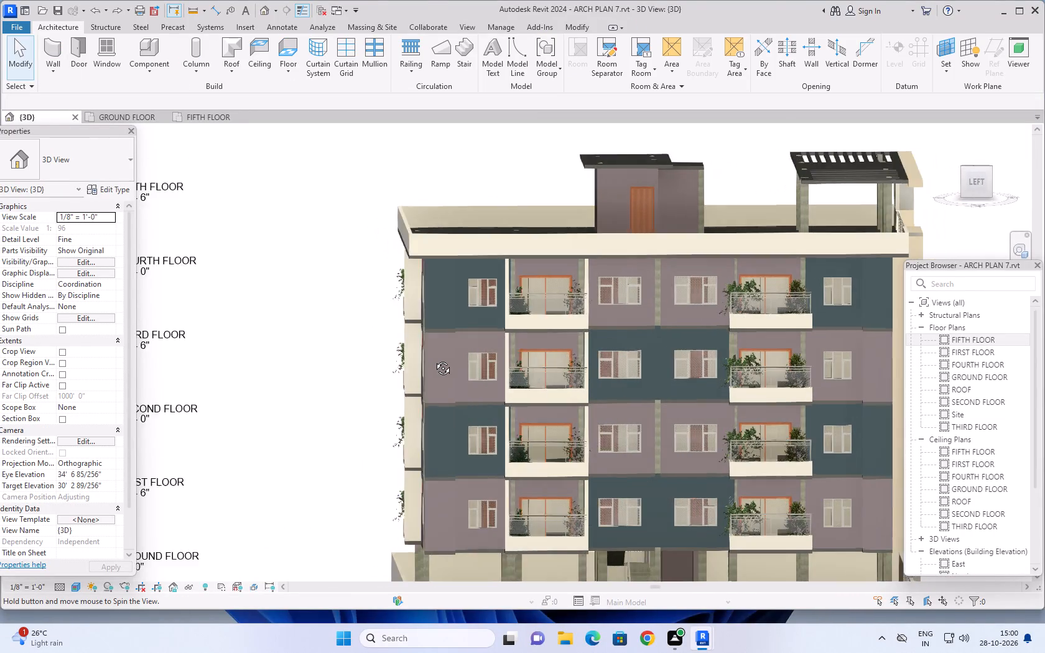
pyautogui.keyDown('shift'); pyautogui.moveTo(434, 359); pyautogui.dragTo(339, 386, button='middle'); pyautogui.keyUp('shift')
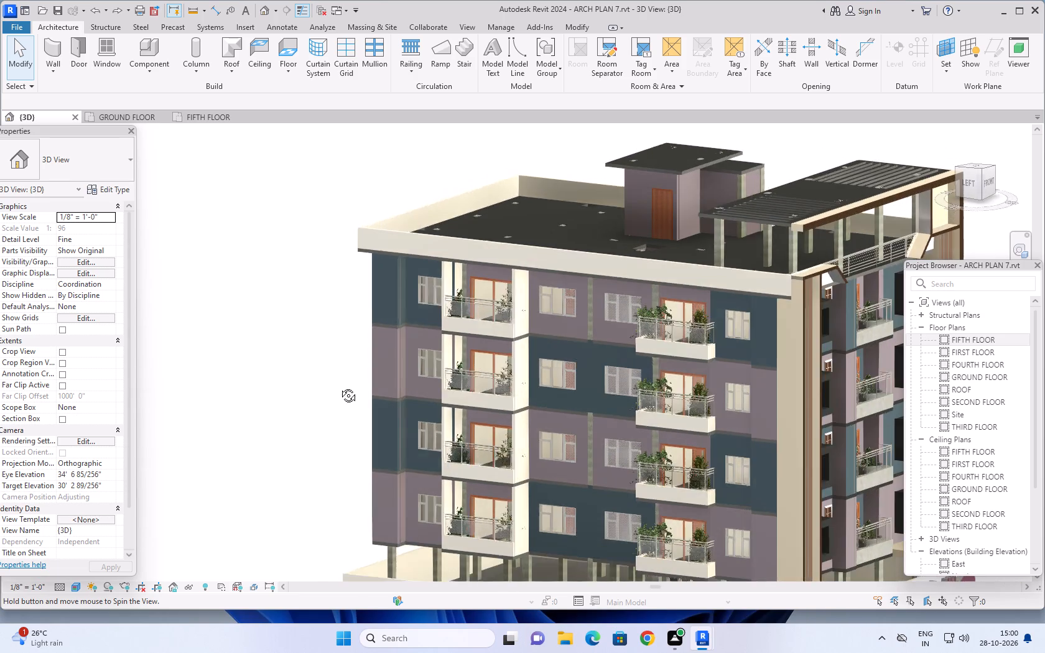
pyautogui.keyDown('shift'); pyautogui.moveTo(339, 386); pyautogui.dragTo(328, 359, button='middle'); pyautogui.keyUp('shift')
pyautogui.scroll(3, 332, 348)
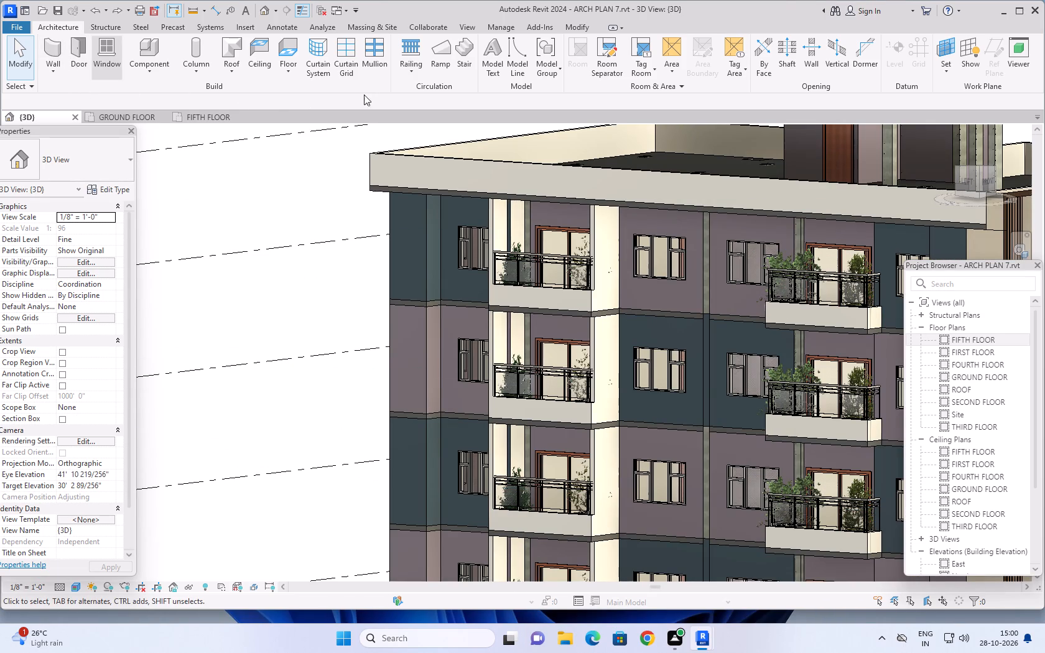
pyautogui.click(578, 23)
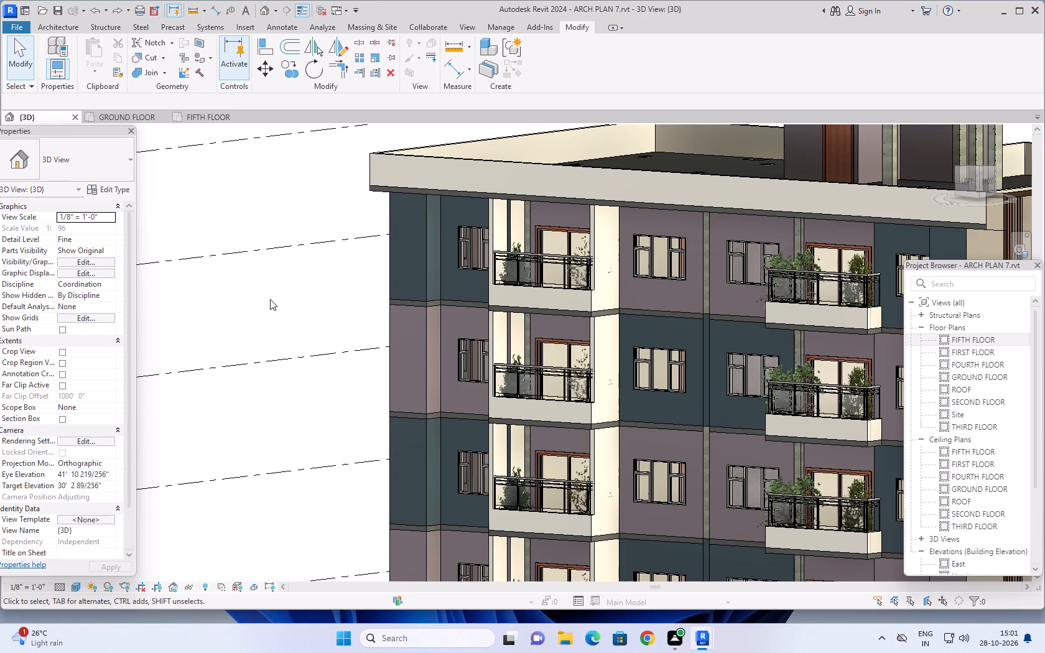
pyautogui.scroll(-2, 276, 318)
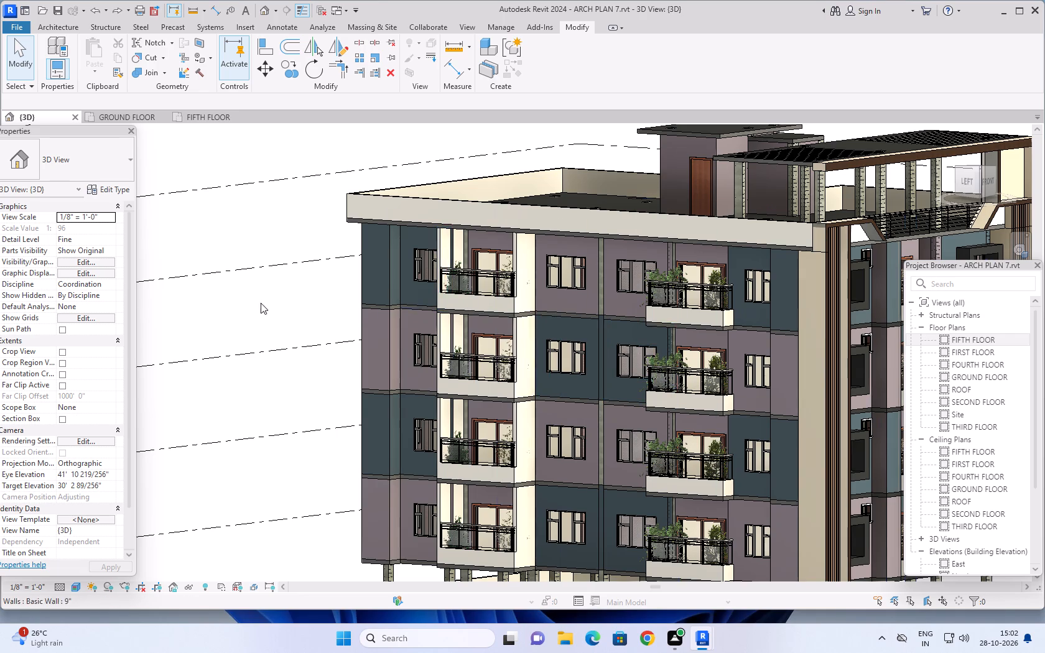
pyautogui.scroll(-2, 261, 303)
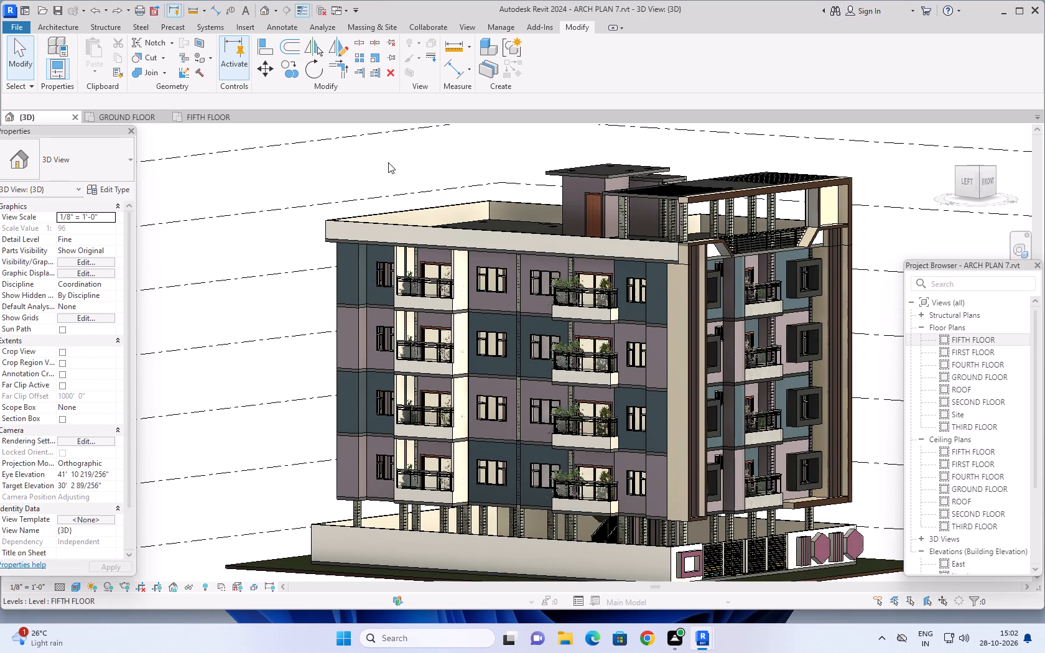
# Examine the wall colours on the left and front facades from several angles, including up close at the front corner.
pyautogui.moveTo(387, 162); pyautogui.dragTo(371, 177, button='middle')
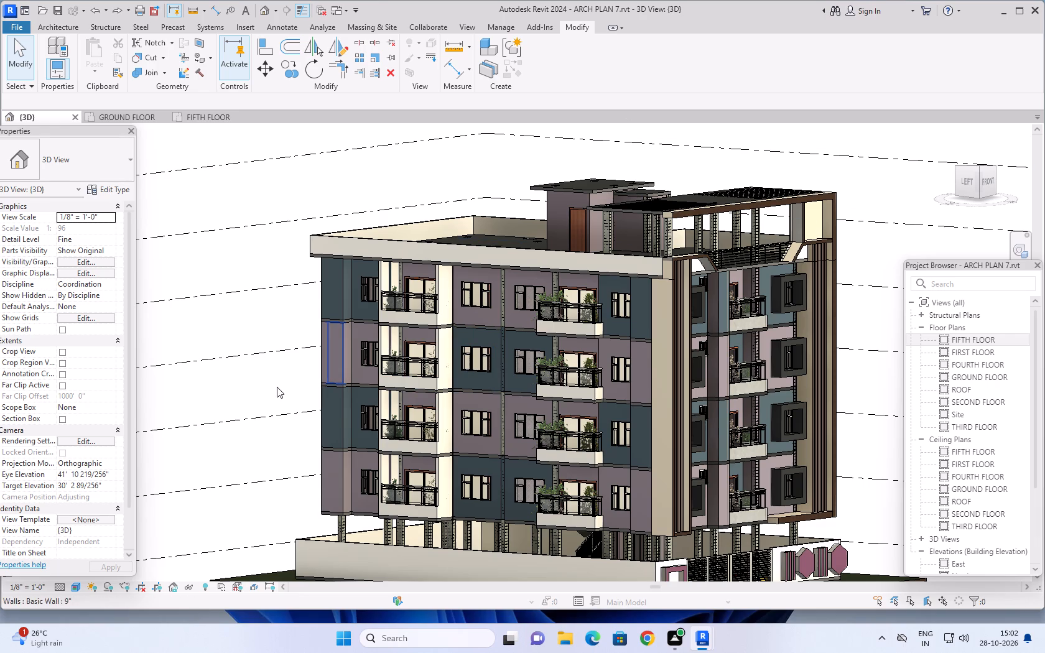
pyautogui.moveTo(272, 391); pyautogui.dragTo(235, 414, button='middle')
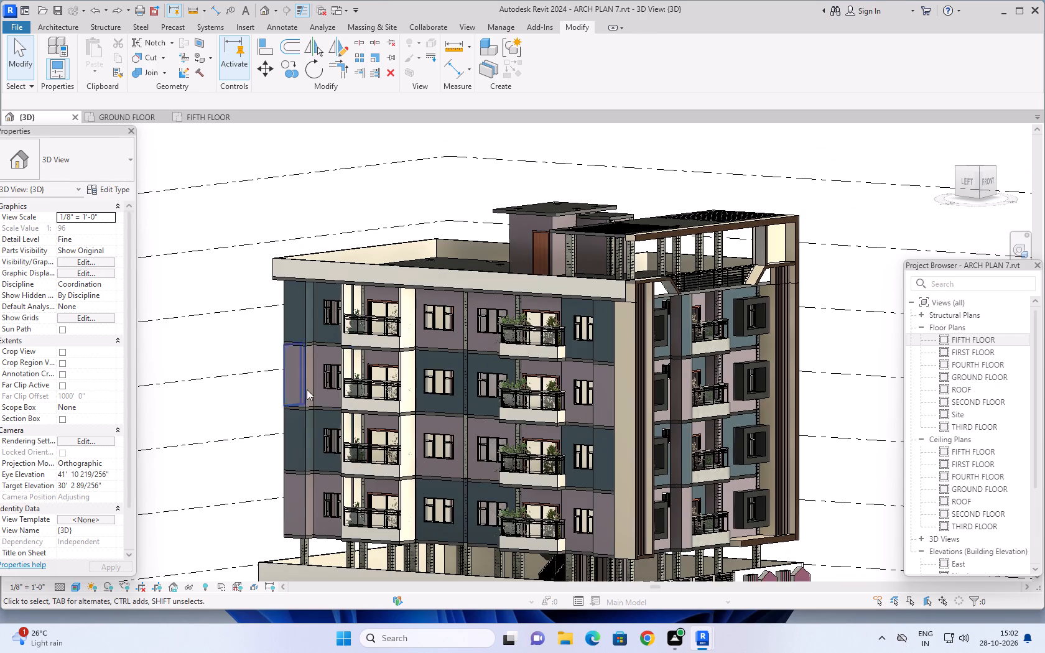
pyautogui.moveTo(847, 473); pyautogui.dragTo(795, 501, button='middle')
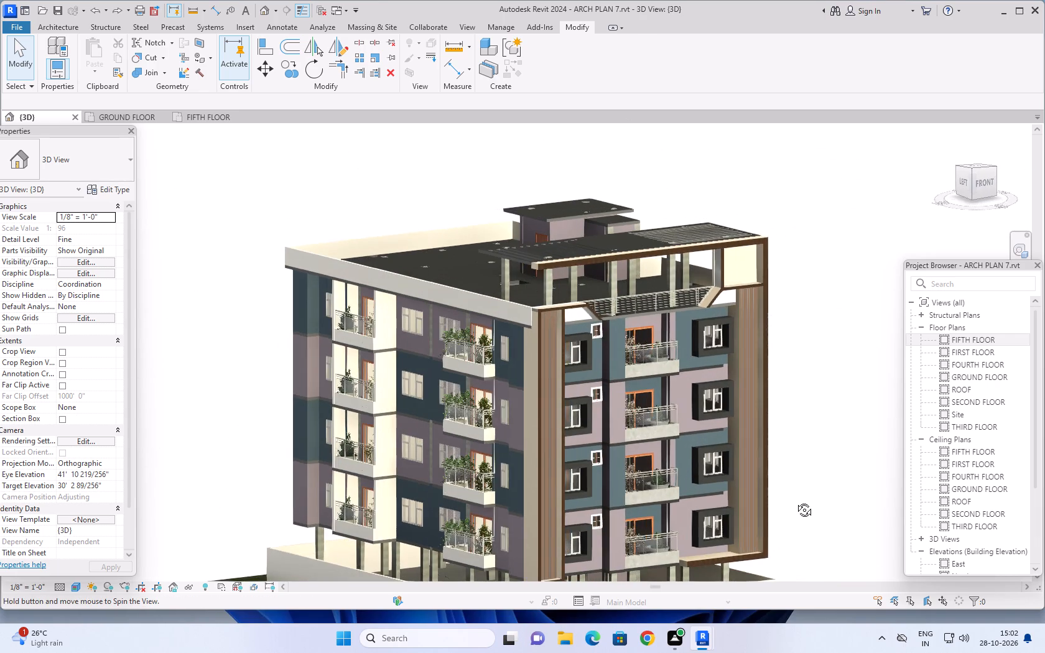
pyautogui.moveTo(795, 501); pyautogui.dragTo(797, 499, button='middle')
pyautogui.scroll(3, 827, 460)
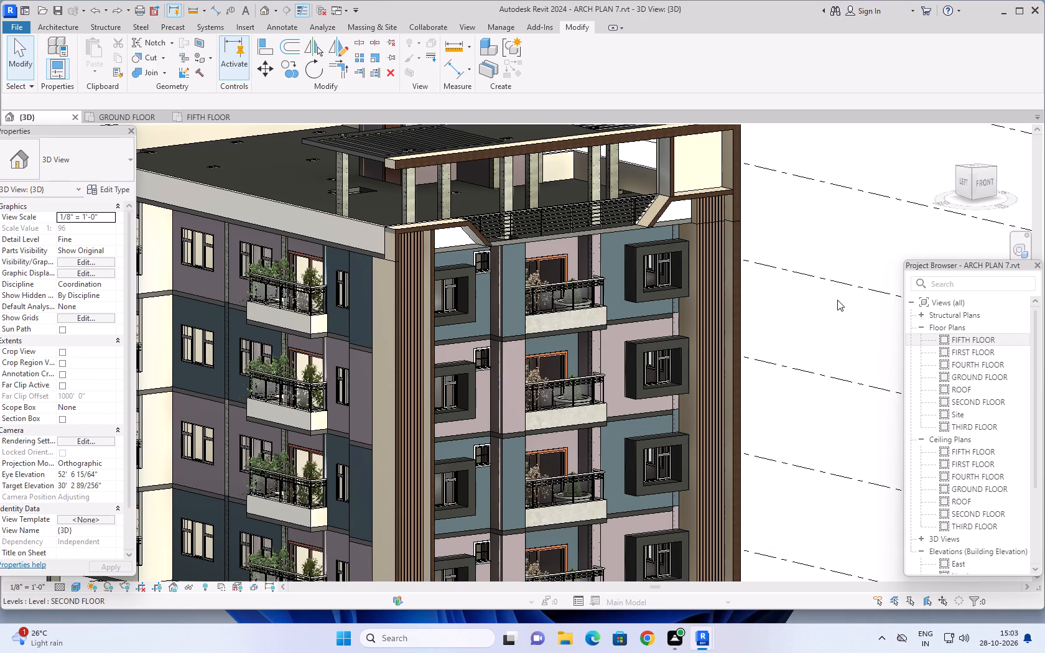
pyautogui.scroll(-1, 822, 351)
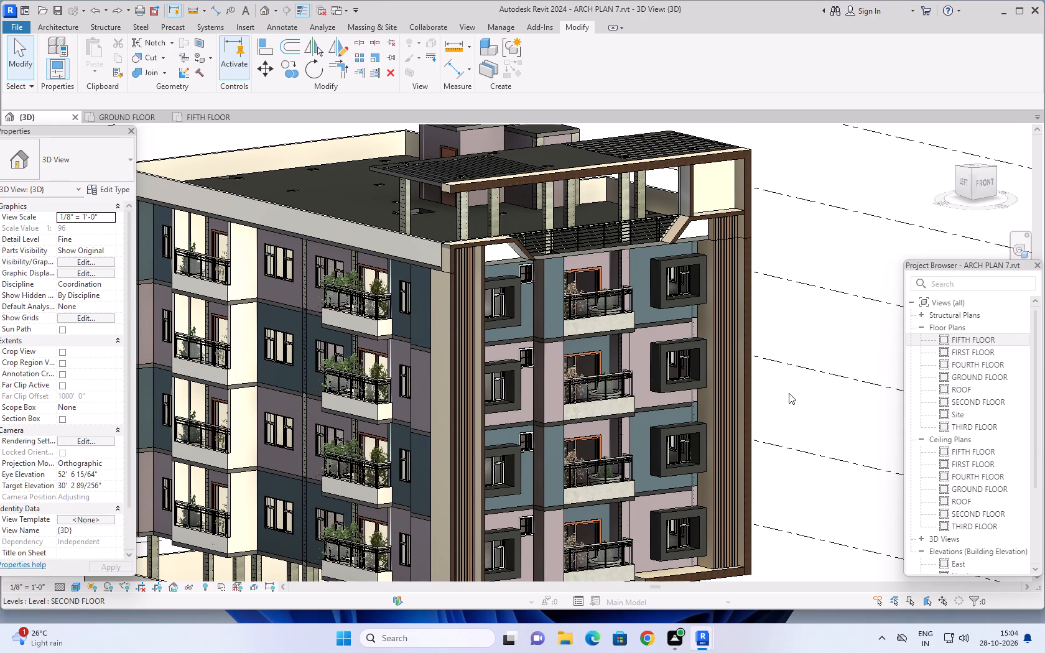
pyautogui.scroll(-1, 781, 405)
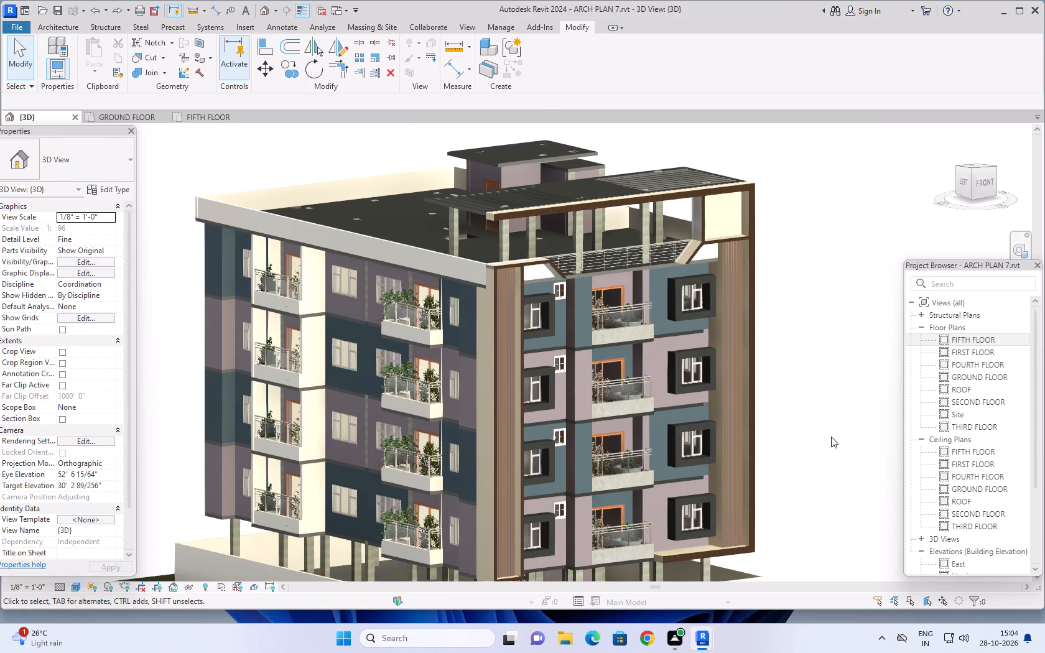
pyautogui.moveTo(831, 435); pyautogui.dragTo(794, 423, button='middle')
pyautogui.keyDown('shift'); pyautogui.moveTo(801, 435); pyautogui.dragTo(836, 422, button='middle'); pyautogui.keyUp('shift')
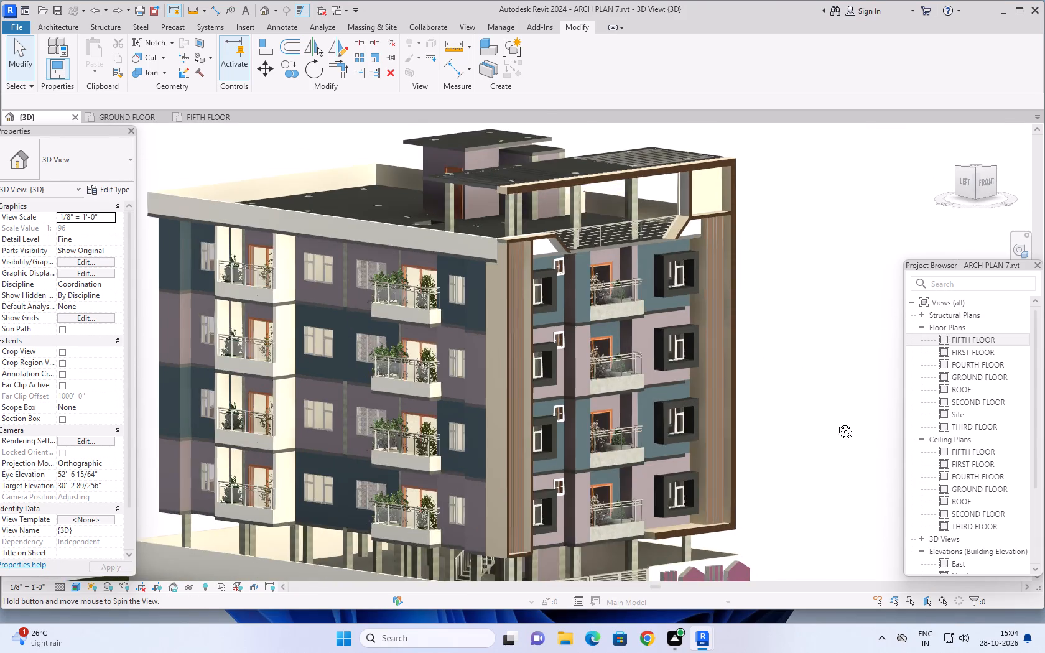
pyautogui.keyDown('shift'); pyautogui.moveTo(836, 422); pyautogui.dragTo(846, 433, button='middle'); pyautogui.keyUp('shift')
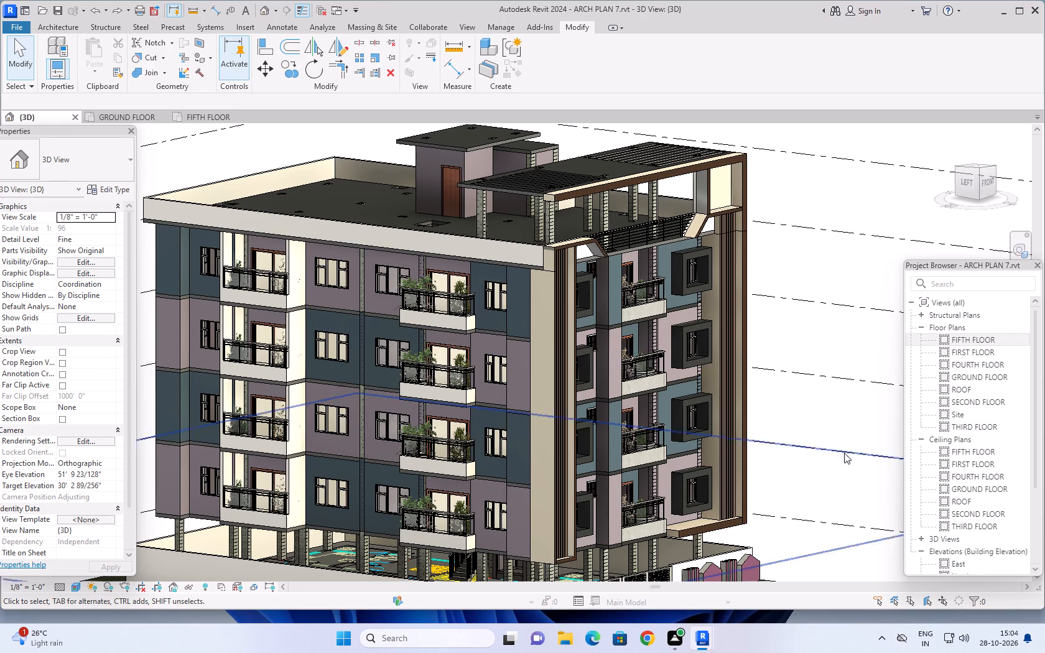
pyautogui.moveTo(841, 478); pyautogui.dragTo(740, 479, button='middle')
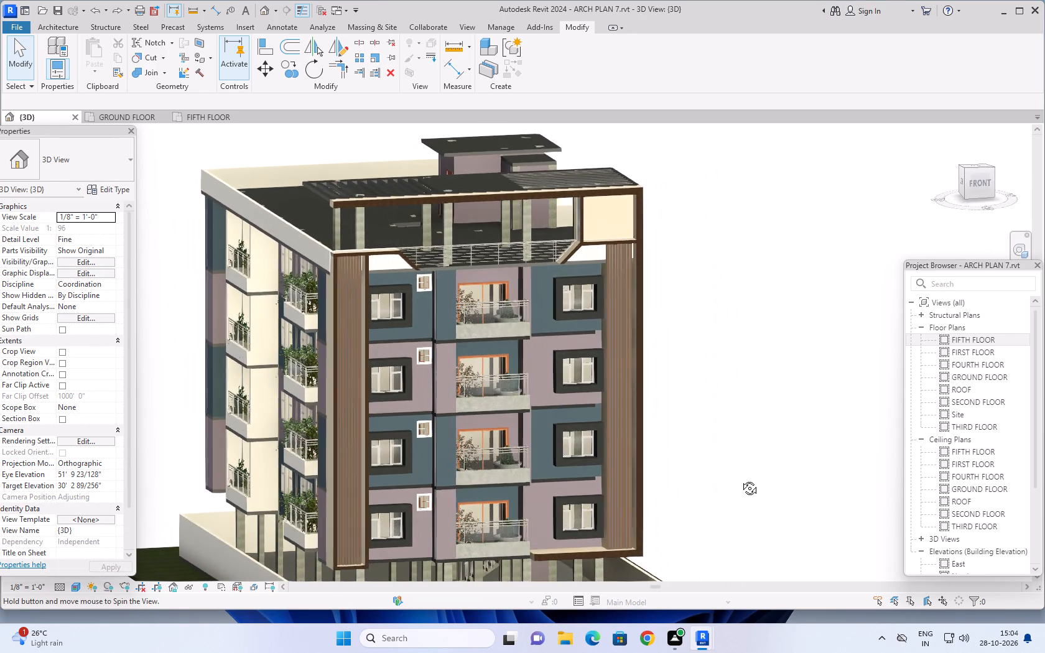
pyautogui.moveTo(740, 479); pyautogui.dragTo(790, 452, button='middle')
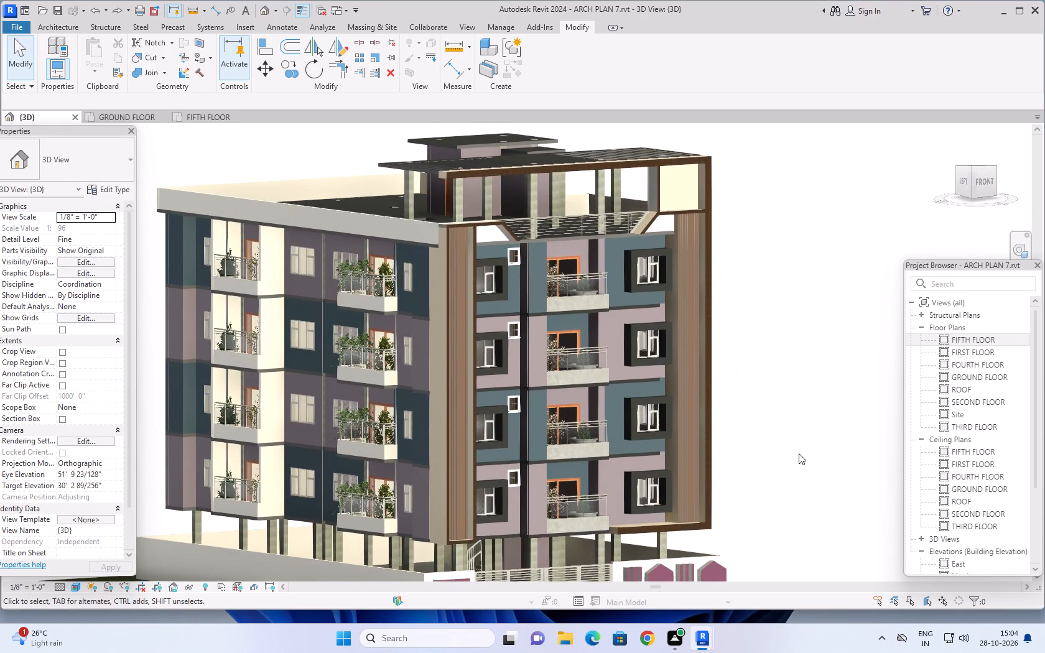
# Examine the whole building's colour scheme from a distance, comparing the front and left facades and the roof.
pyautogui.scroll(-1, 799, 475)
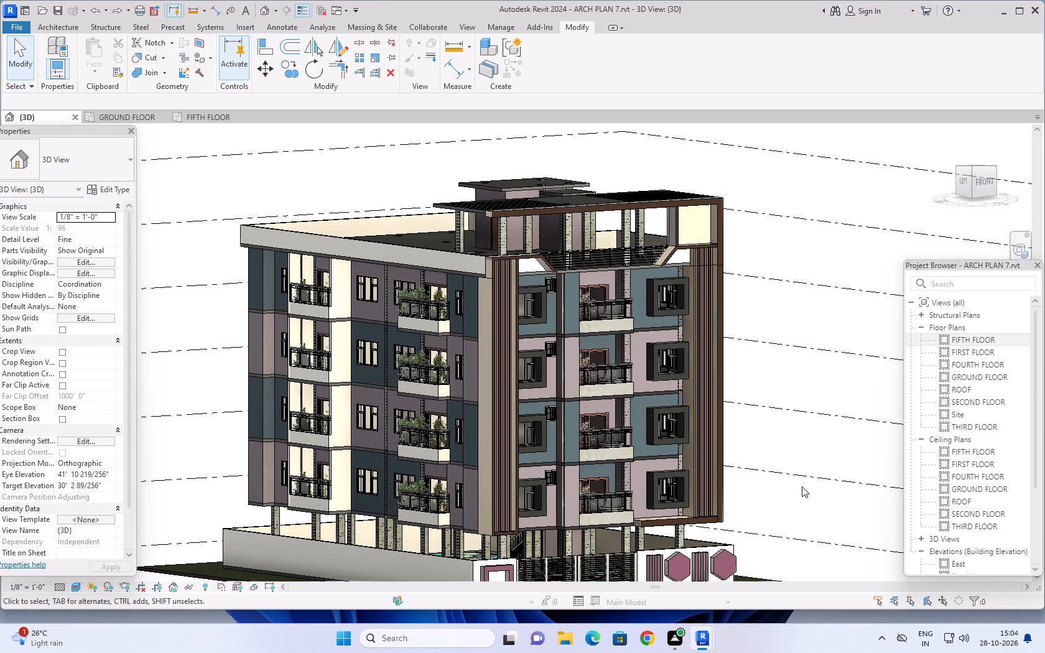
pyautogui.scroll(-1, 796, 398)
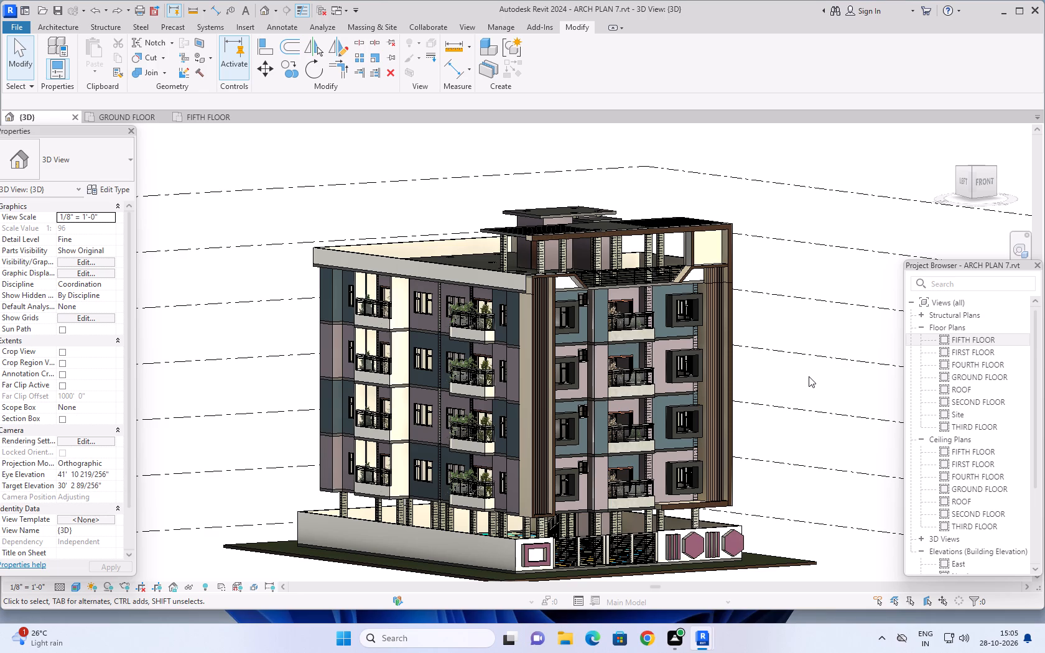
pyautogui.scroll(-1, 832, 311)
pyautogui.moveTo(836, 345); pyautogui.dragTo(775, 375, button='middle')
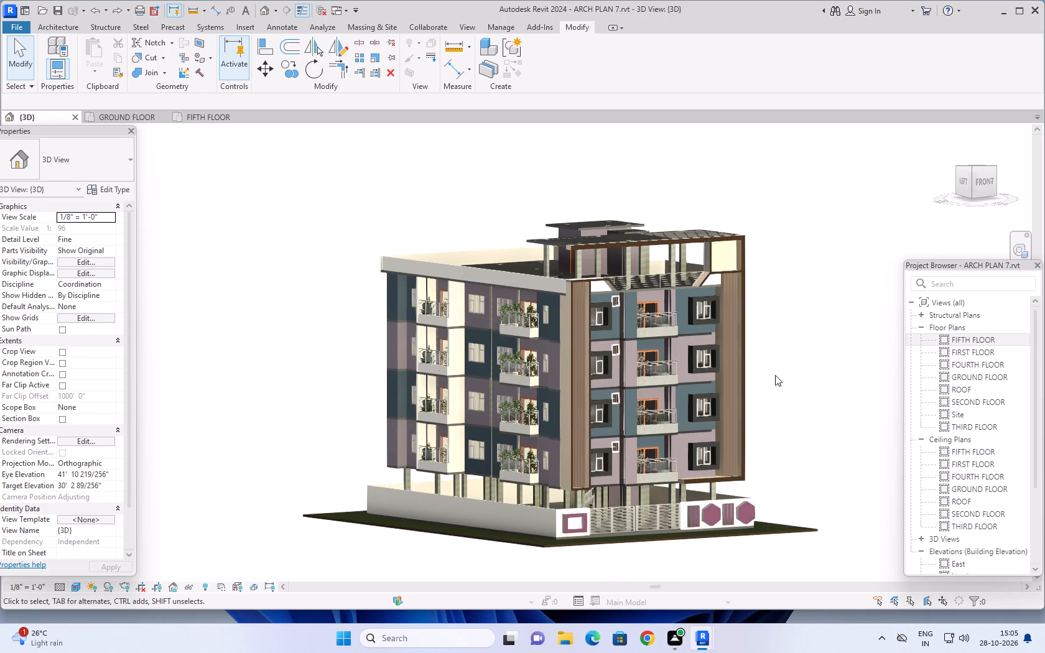
pyautogui.moveTo(775, 375); pyautogui.dragTo(769, 377, button='middle')
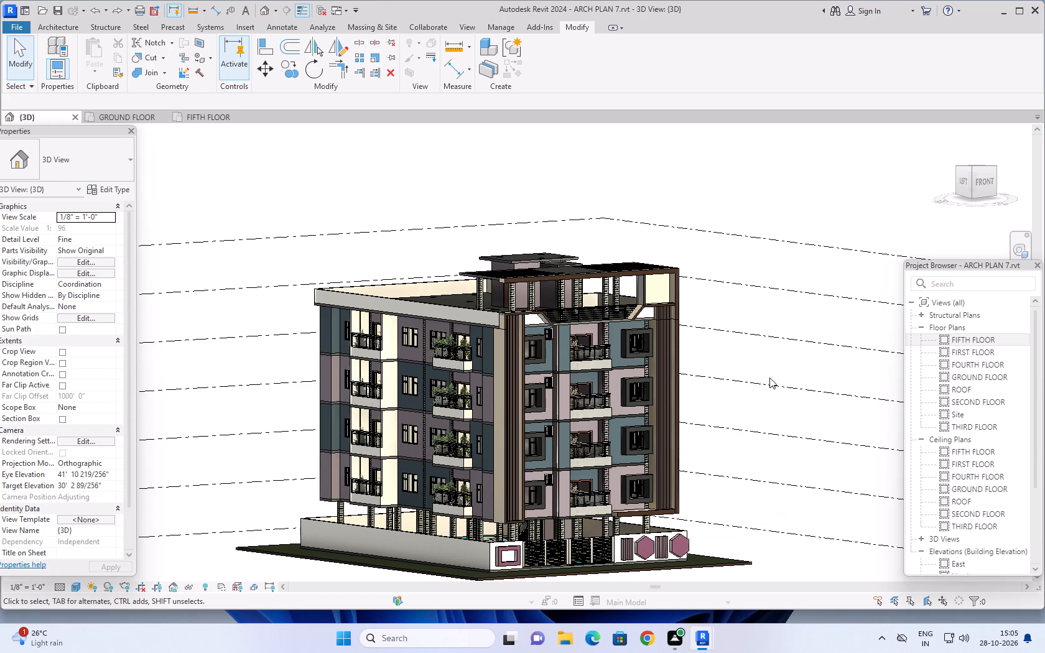
pyautogui.moveTo(779, 372); pyautogui.dragTo(735, 358, button='middle')
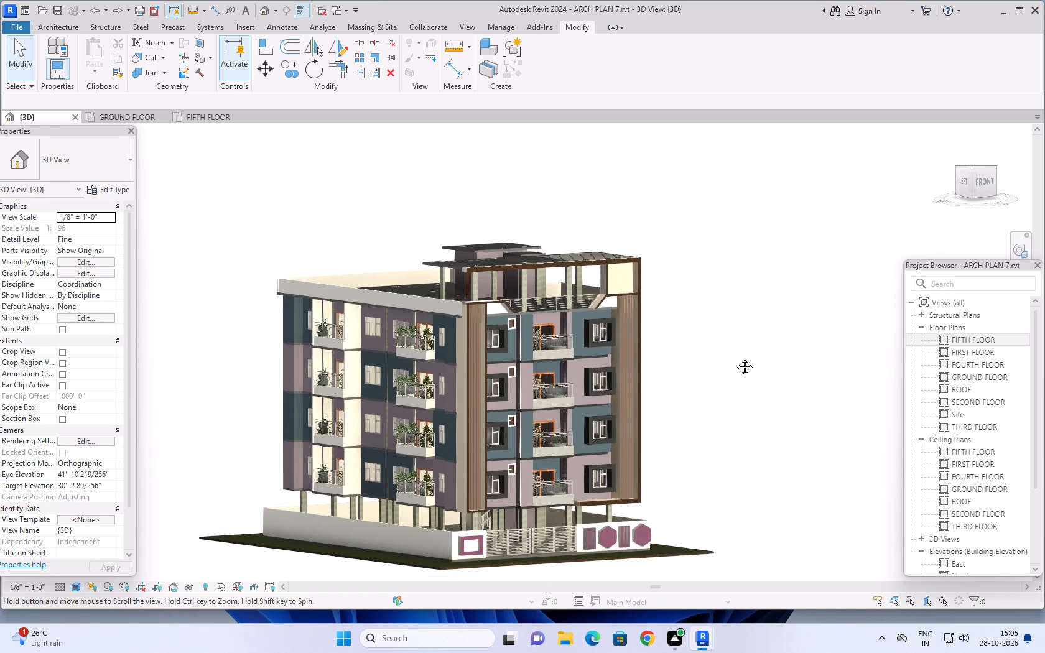
pyautogui.moveTo(735, 358); pyautogui.dragTo(730, 356, button='middle')
pyautogui.scroll(1, 694, 471)
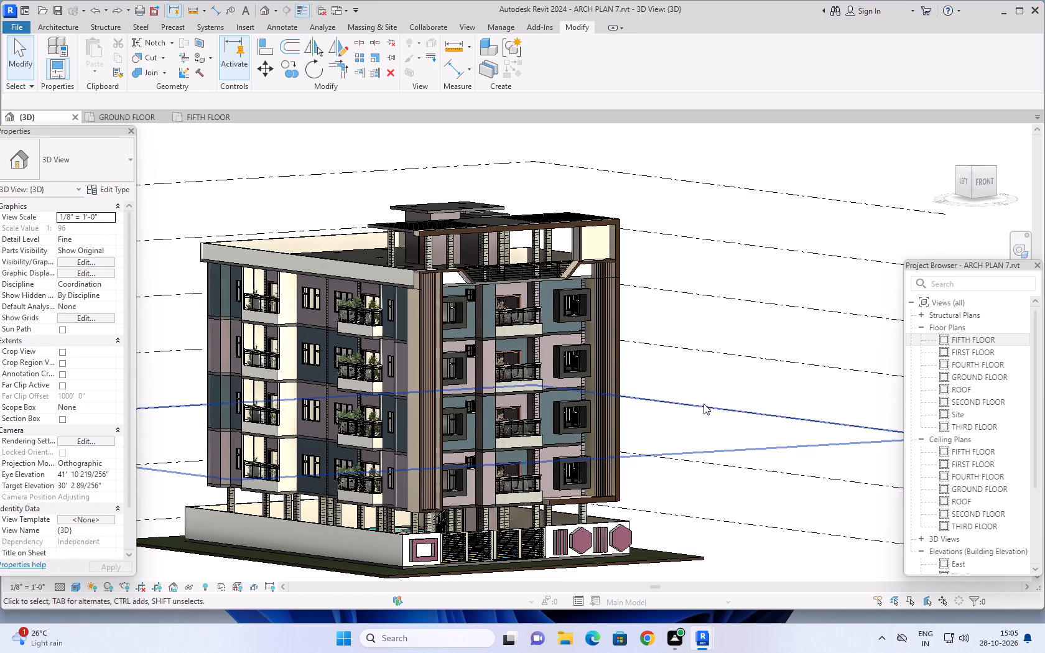
pyautogui.moveTo(712, 396); pyautogui.dragTo(702, 419, button='middle')
pyautogui.keyDown('shift'); pyautogui.moveTo(707, 419); pyautogui.dragTo(642, 488, button='middle'); pyautogui.keyUp('shift')
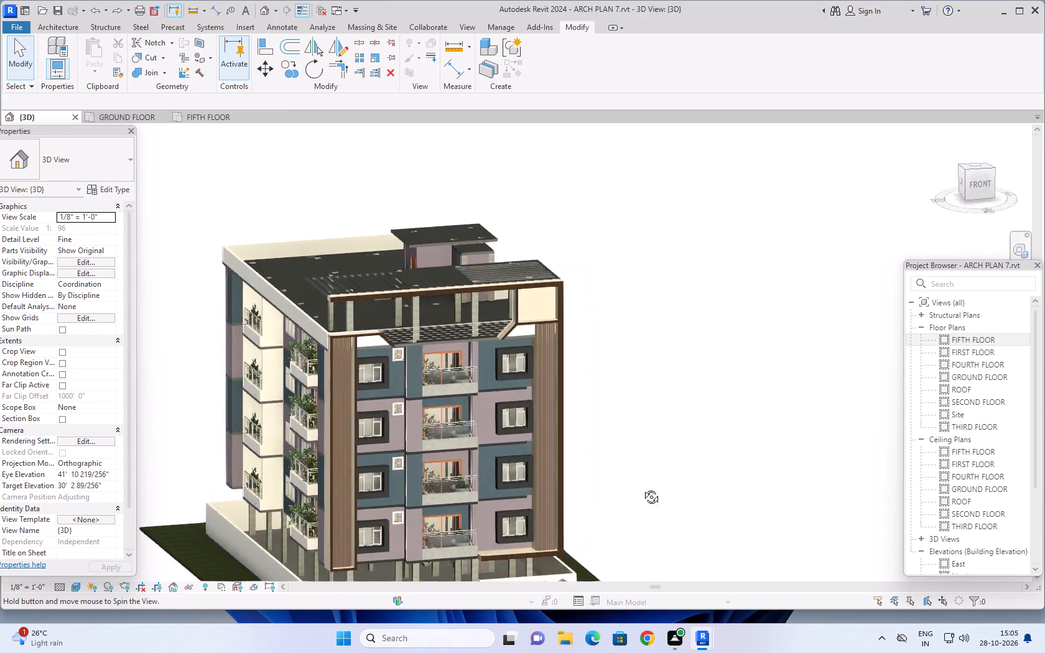
pyautogui.keyDown('shift'); pyautogui.moveTo(642, 488); pyautogui.dragTo(803, 453, button='middle'); pyautogui.keyUp('shift')
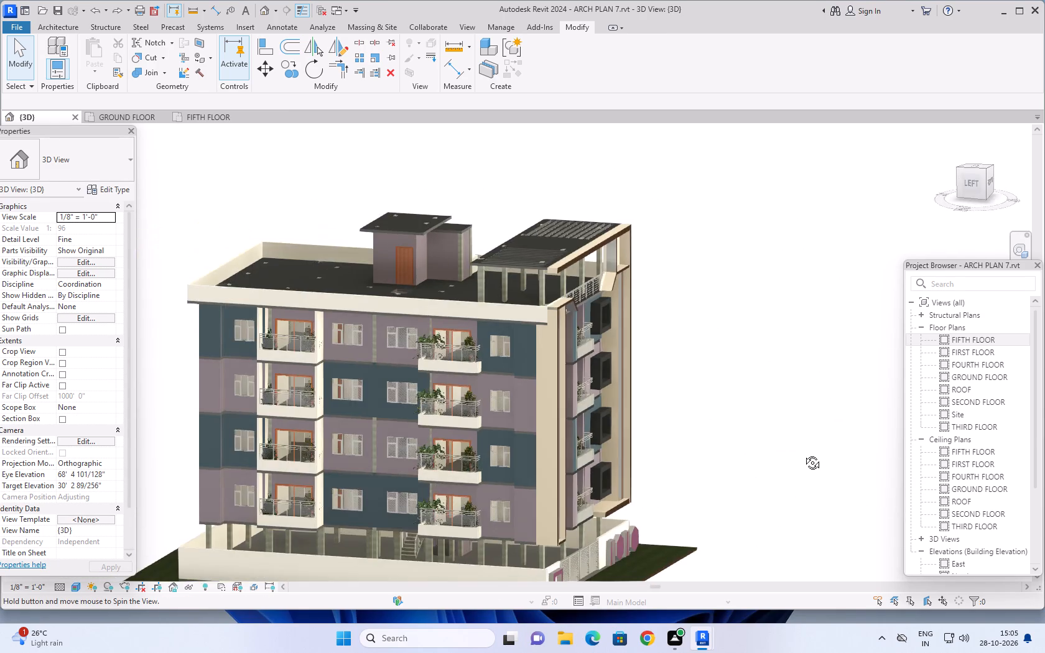
pyautogui.keyDown('shift'); pyautogui.moveTo(803, 453); pyautogui.dragTo(766, 415, button='middle'); pyautogui.keyUp('shift')
pyautogui.moveTo(742, 262); pyautogui.dragTo(797, 261, button='middle')
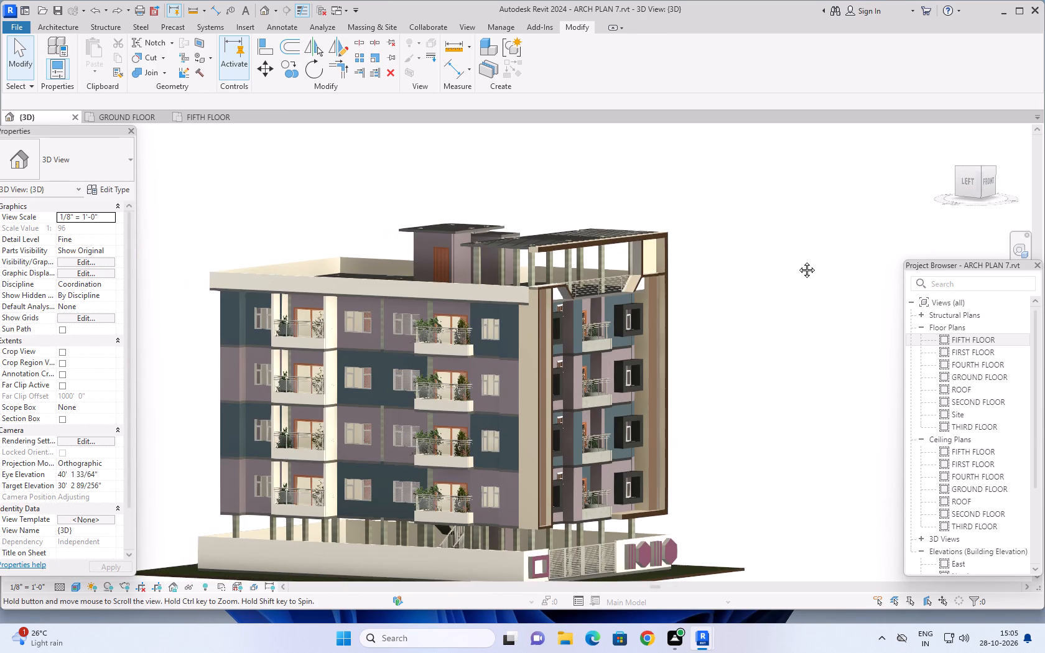
pyautogui.moveTo(797, 261); pyautogui.dragTo(816, 257, button='middle')
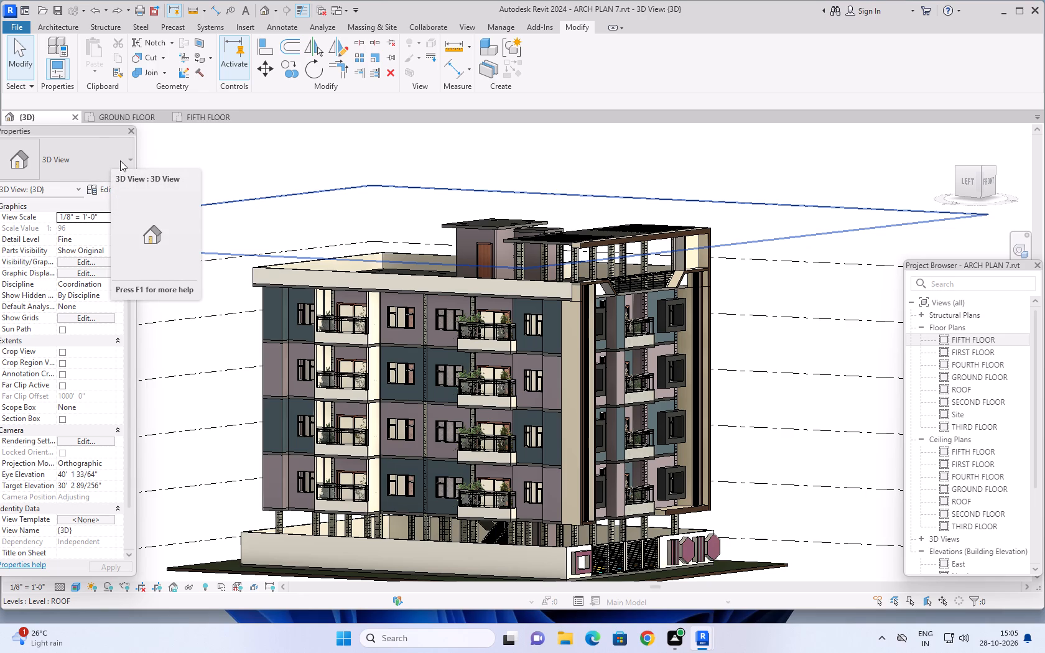
# Set the structure layer material of the 9" basic wall type to charcoal grey and apply the type change.
pyautogui.click(60, 23)
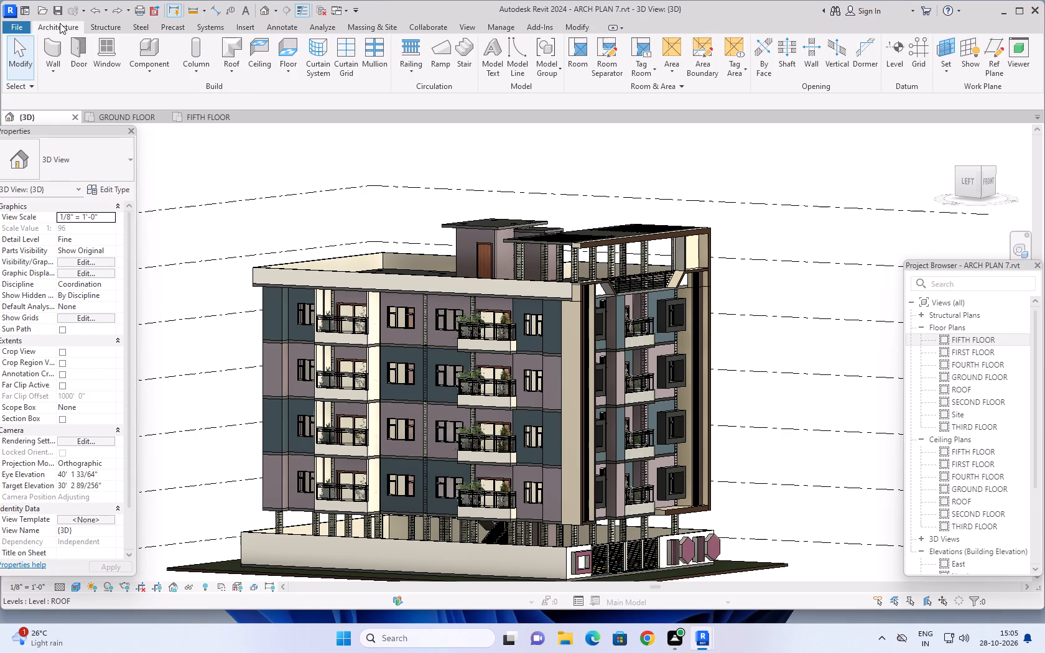
pyautogui.click(57, 46)
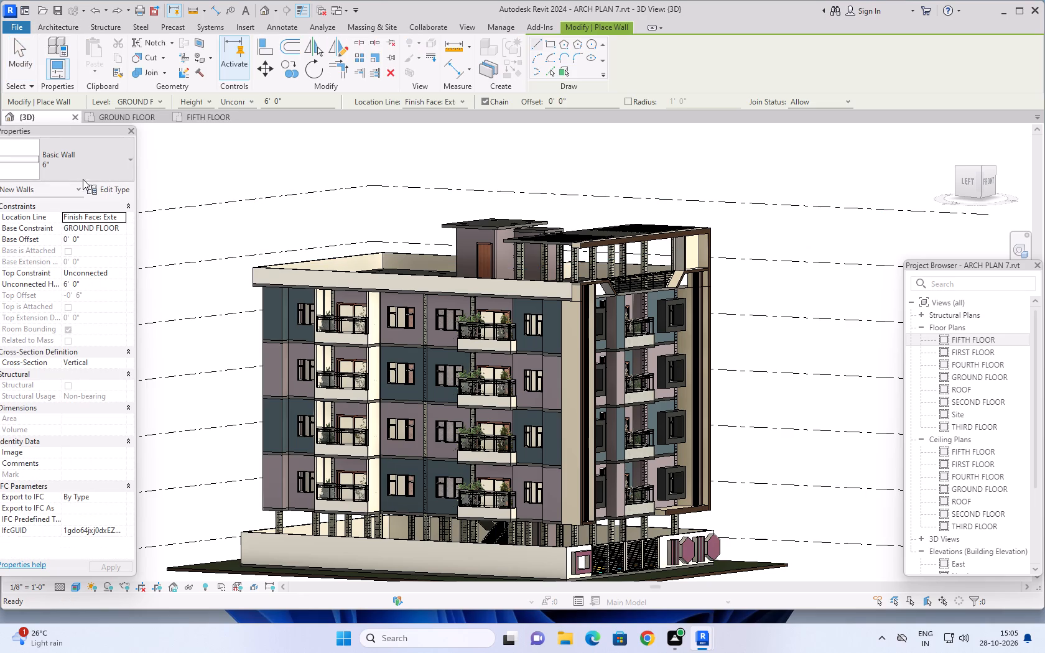
pyautogui.click(123, 156)
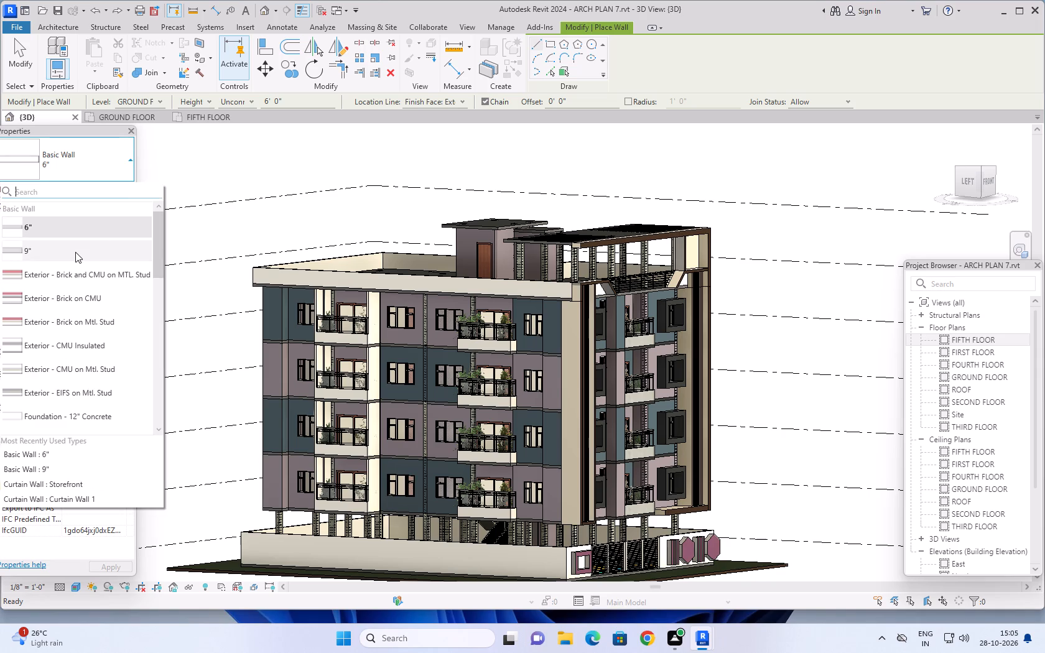
pyautogui.click(75, 252)
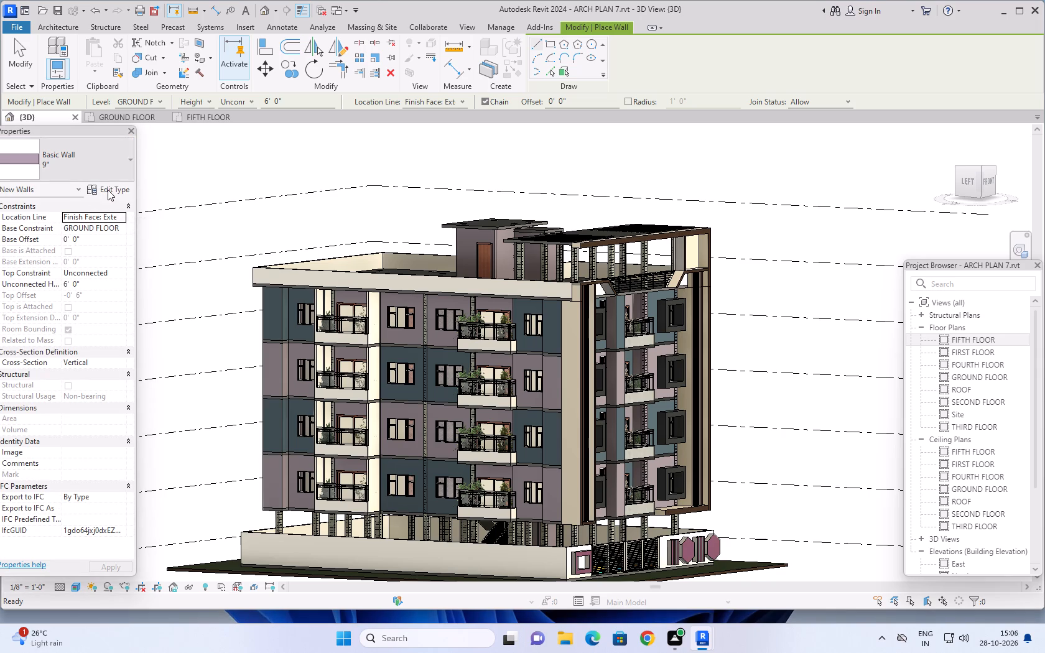
pyautogui.click(108, 190)
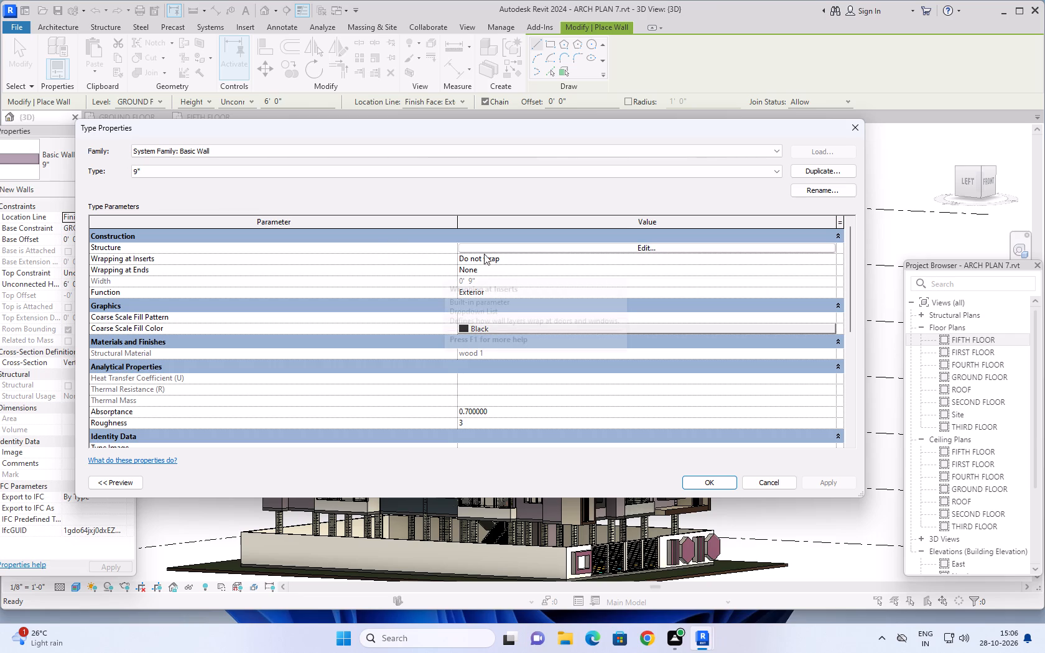
pyautogui.click(603, 248)
pyautogui.click(414, 245)
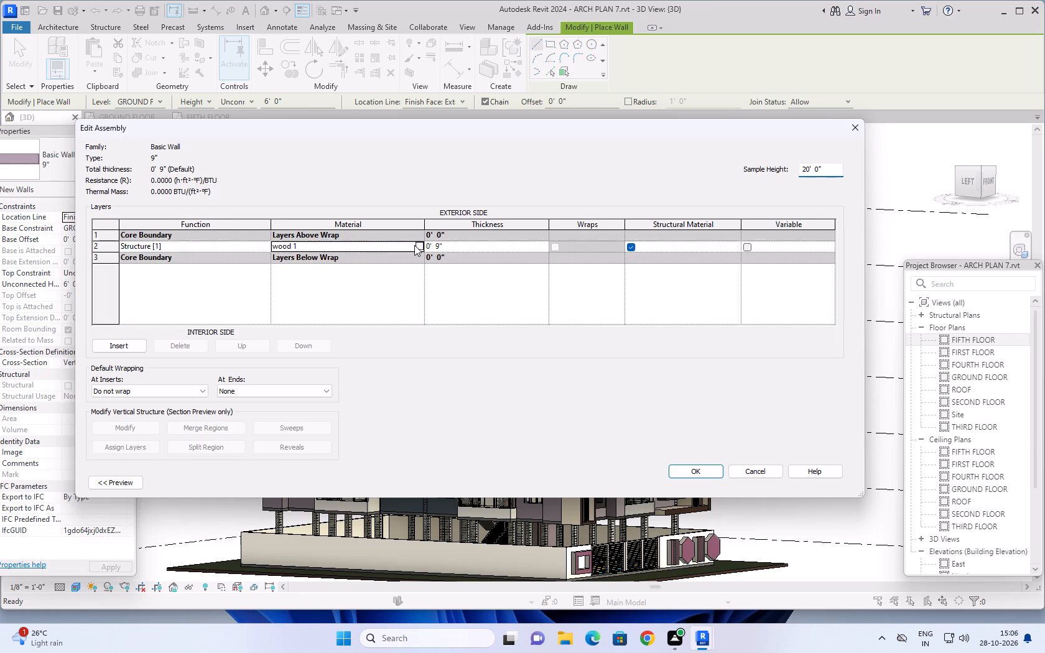
pyautogui.click(420, 244)
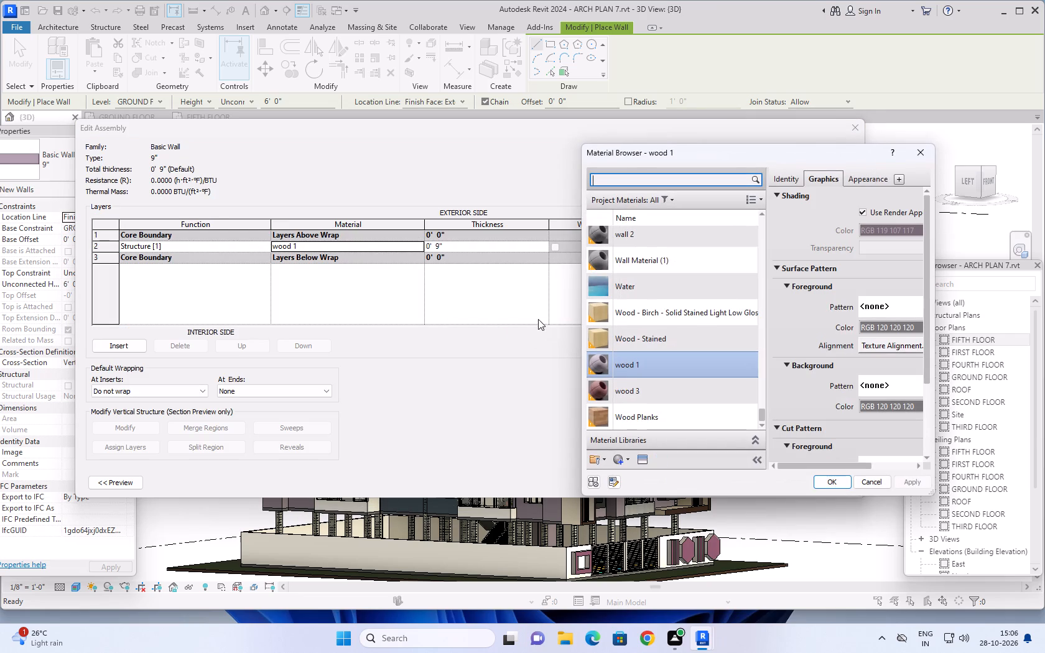
pyautogui.scroll(-3, 653, 272)
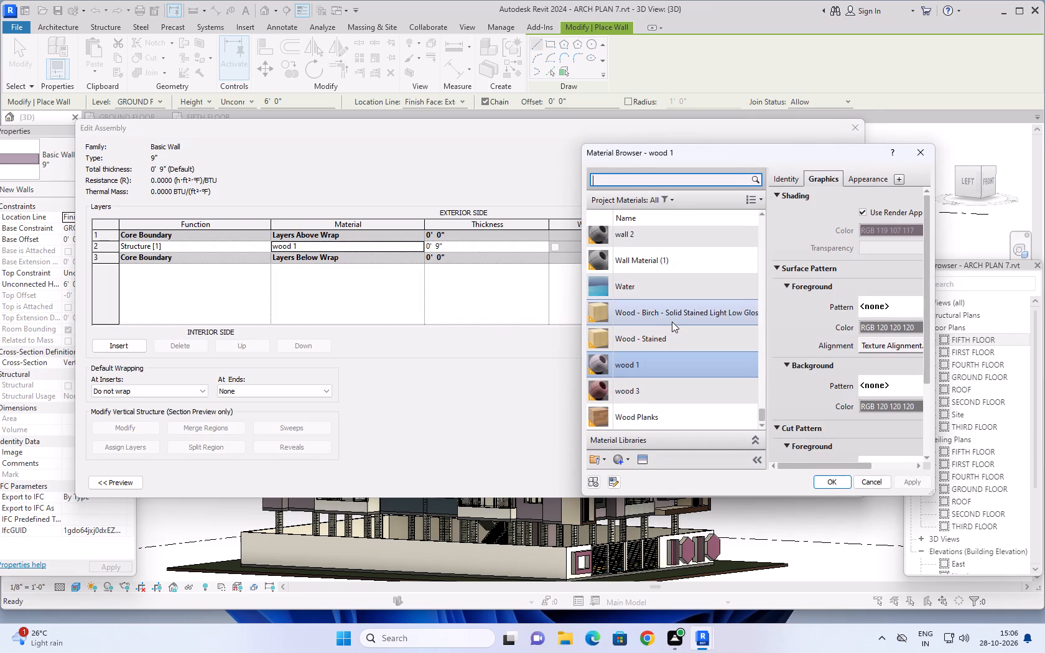
pyautogui.scroll(7, 667, 330)
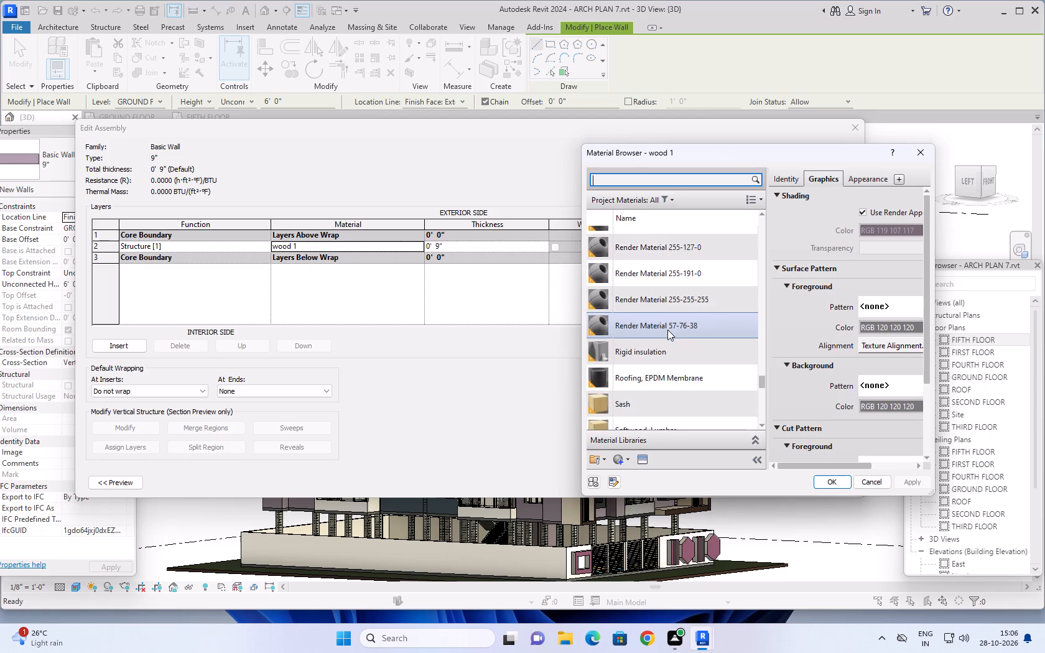
pyautogui.scroll(15, 667, 330)
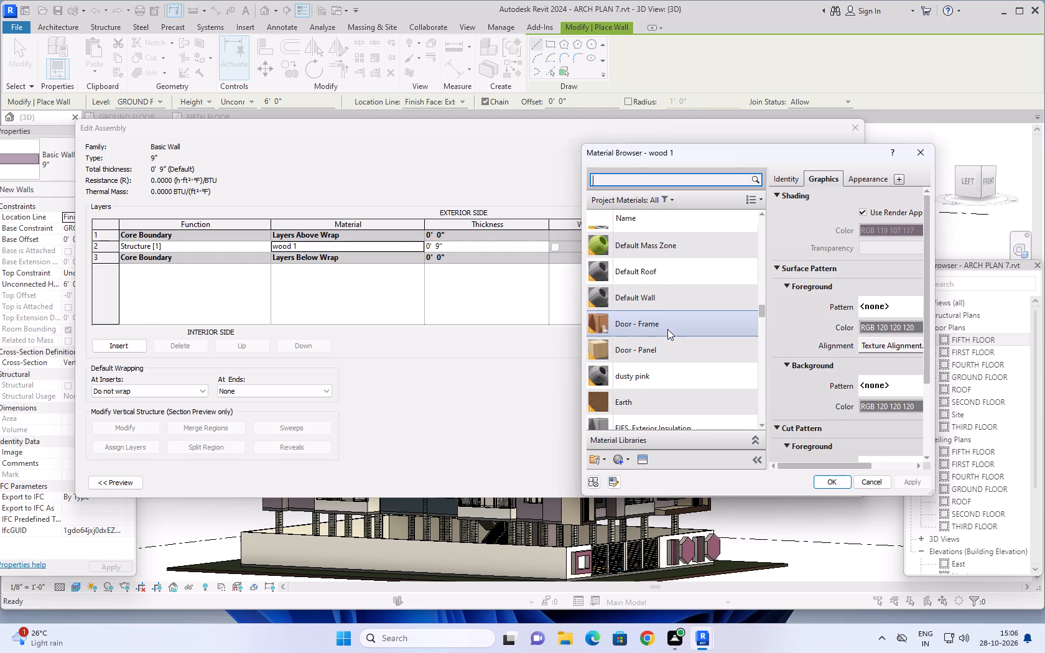
pyautogui.scroll(9, 667, 328)
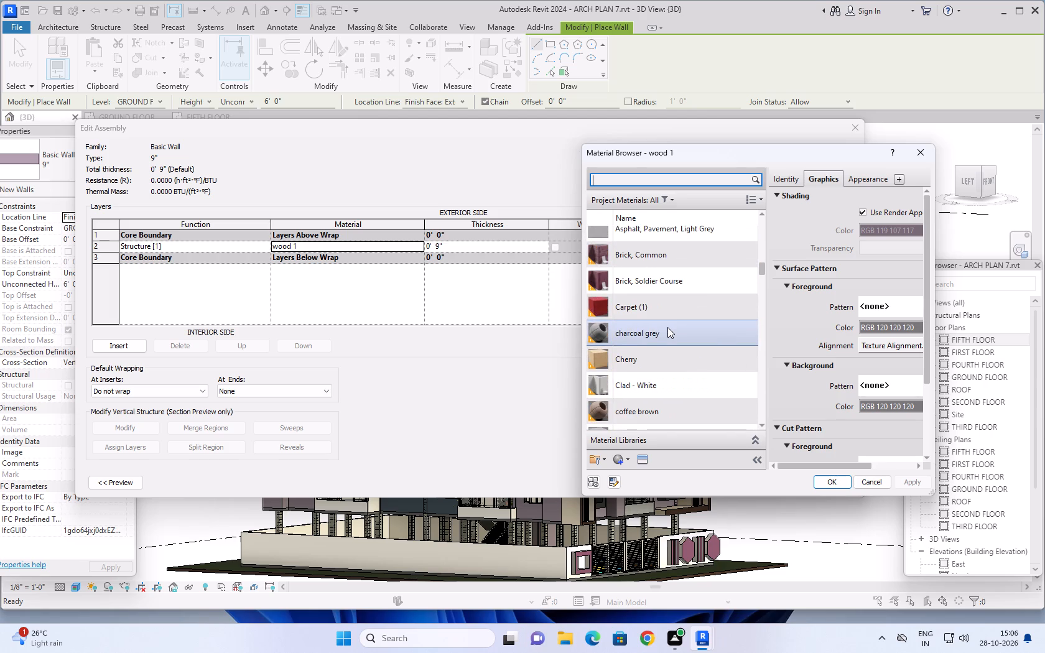
pyautogui.scroll(8, 667, 327)
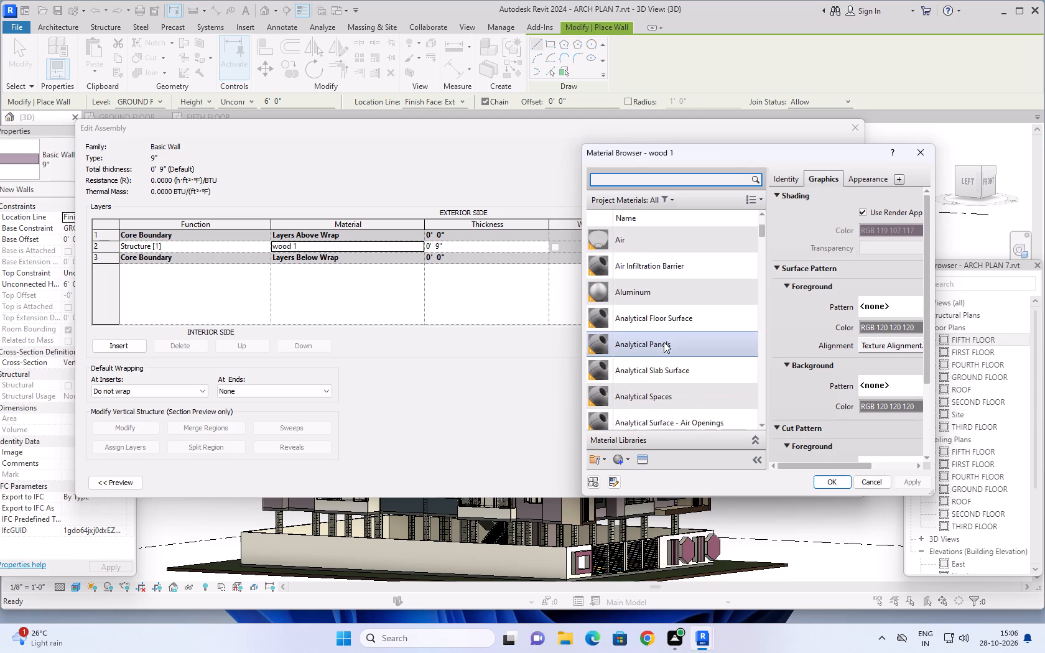
pyautogui.scroll(7, 664, 342)
pyautogui.scroll(-2, 662, 344)
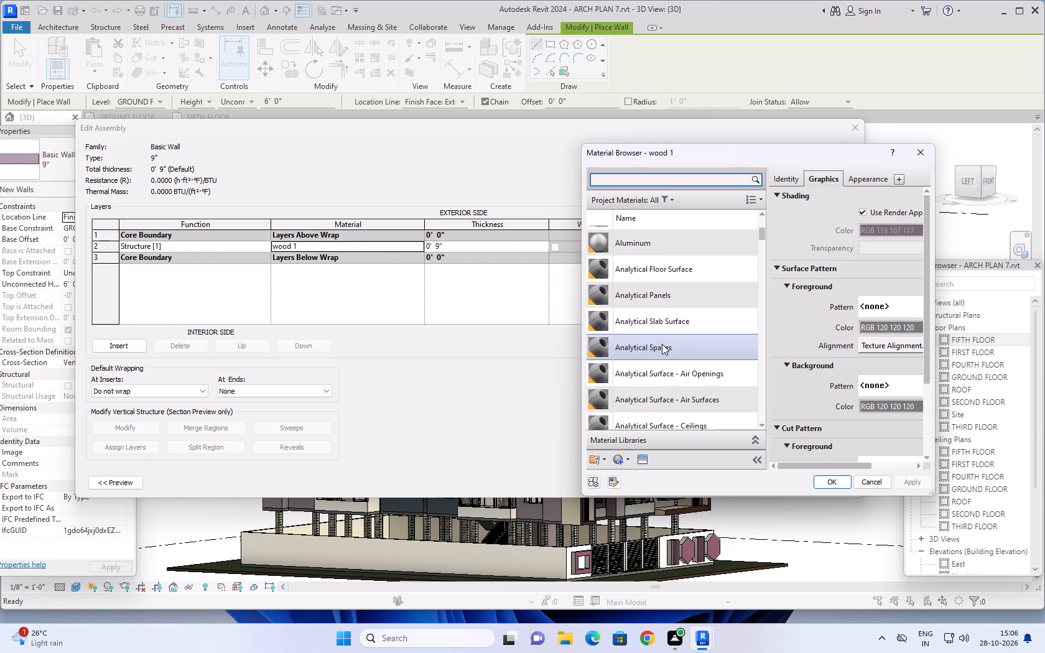
pyautogui.scroll(-6, 662, 344)
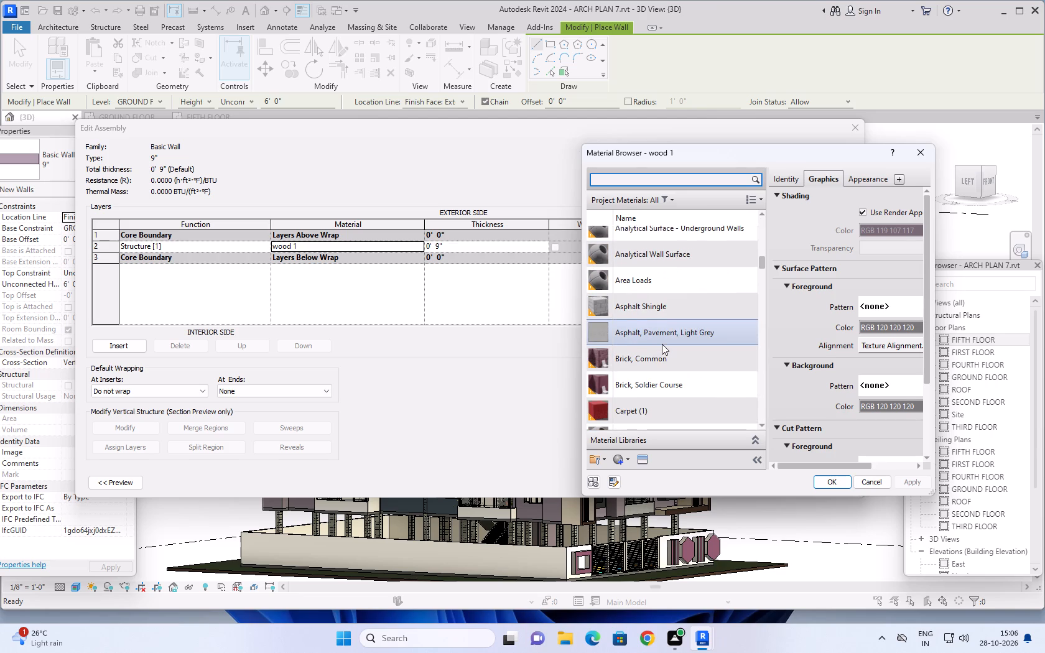
pyautogui.scroll(-1, 662, 344)
pyautogui.click(664, 358)
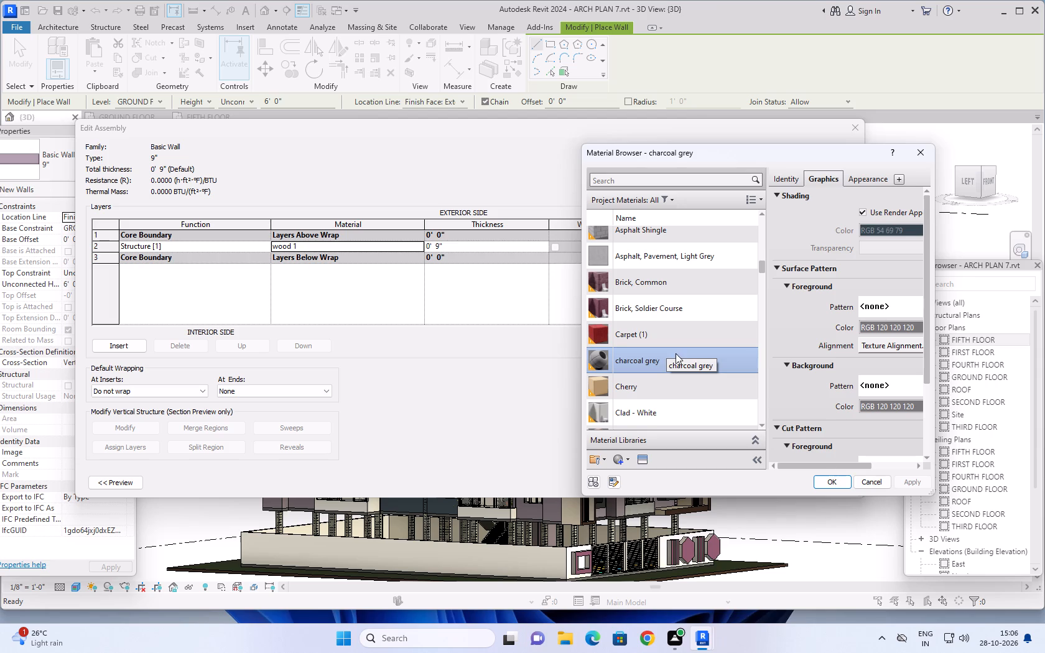
pyautogui.click(827, 480)
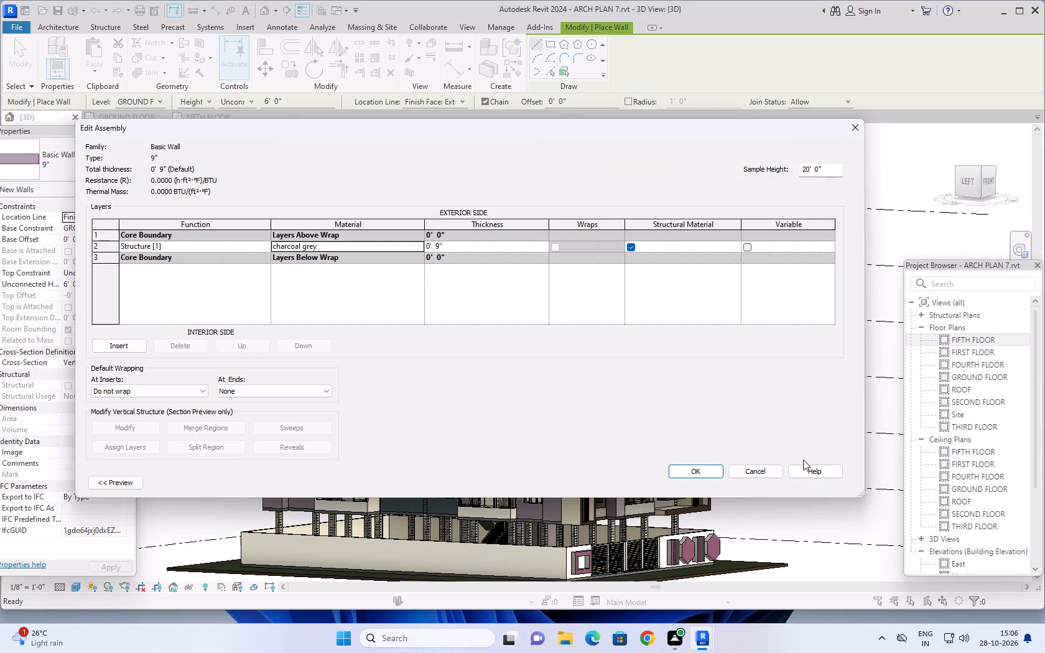
pyautogui.click(706, 469)
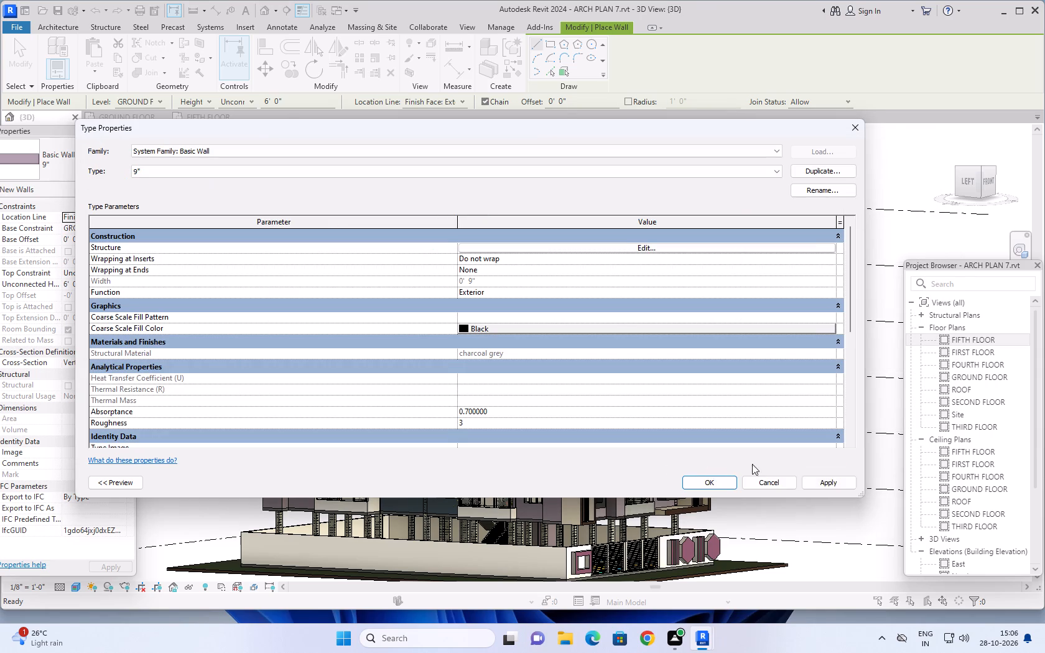
pyautogui.click(824, 481)
pyautogui.click(702, 480)
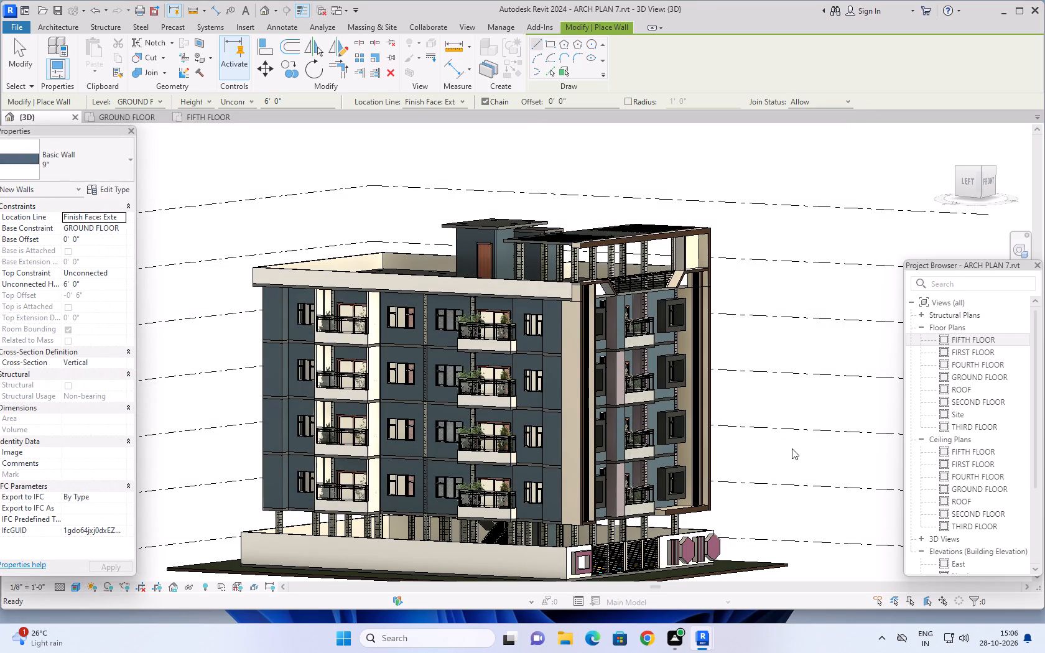
# Examine the charcoal grey 9" walls on the building's front and left facades from different angles.
pyautogui.moveTo(792, 448); pyautogui.dragTo(784, 458, button='middle')
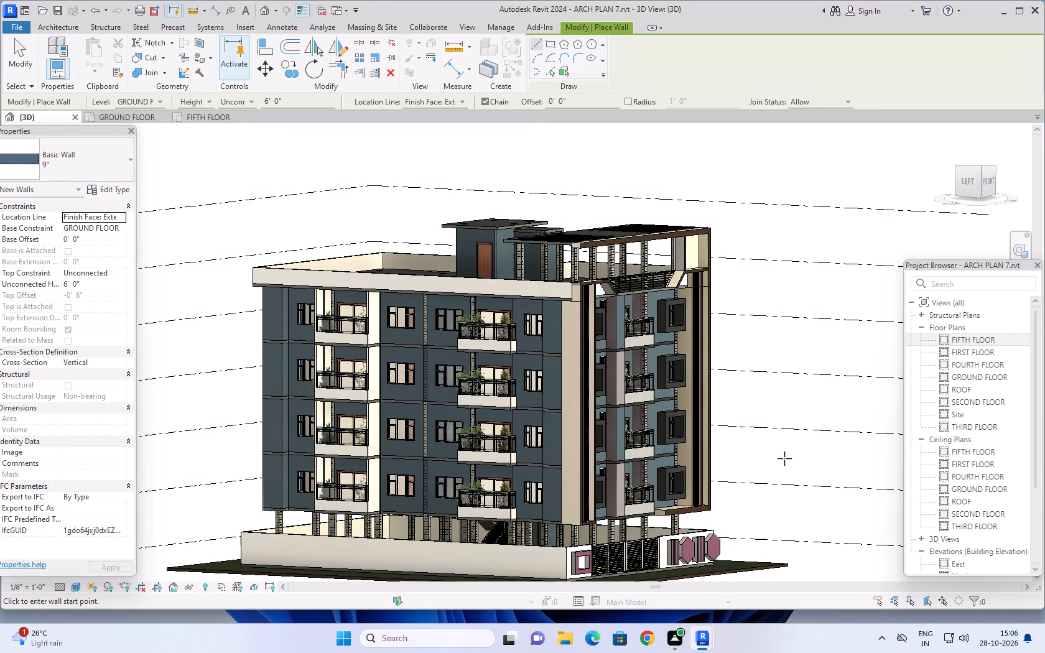
pyautogui.moveTo(789, 460); pyautogui.dragTo(636, 464, button='middle')
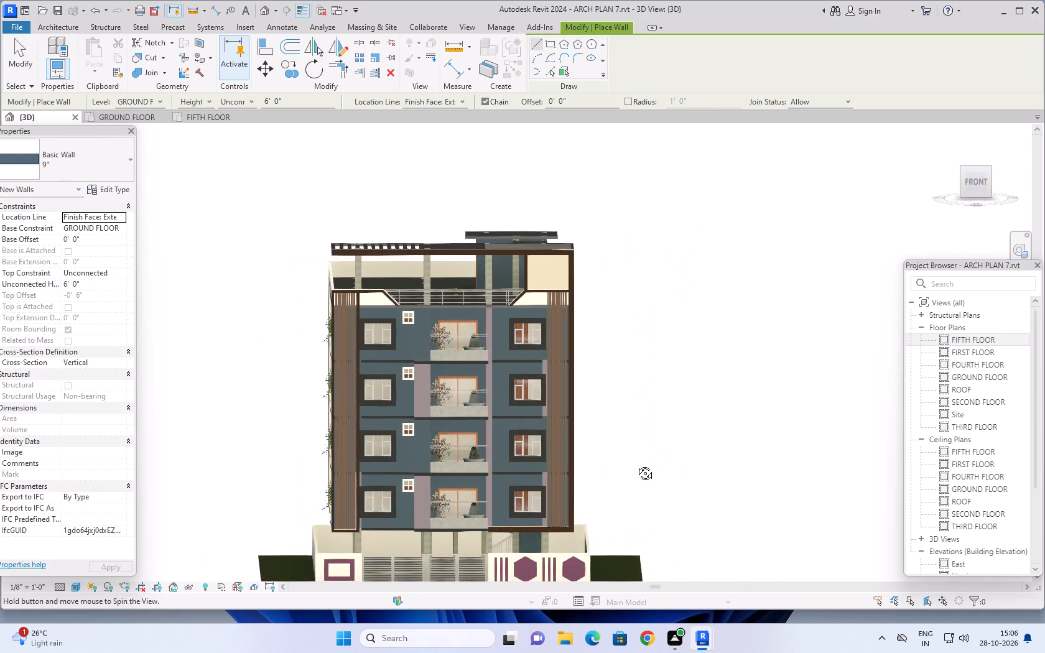
pyautogui.moveTo(636, 464); pyautogui.dragTo(757, 454, button='middle')
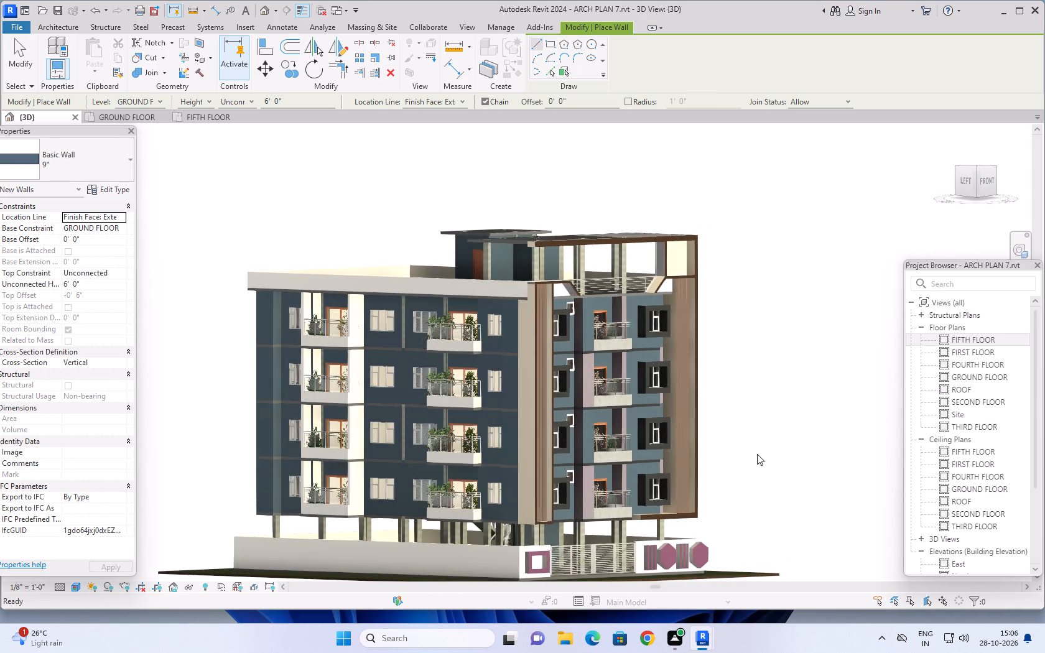
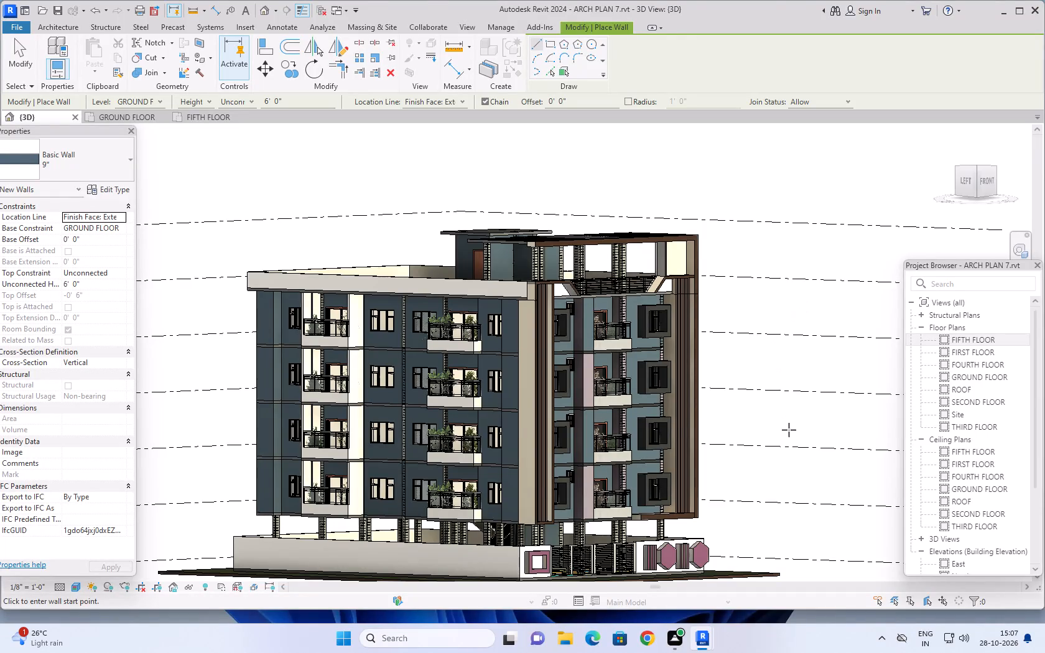
# Examine the charcoal grey 9" walls across the whole building, comparing the left facade with the front facade.
pyautogui.moveTo(783, 427); pyautogui.dragTo(754, 438, button='middle')
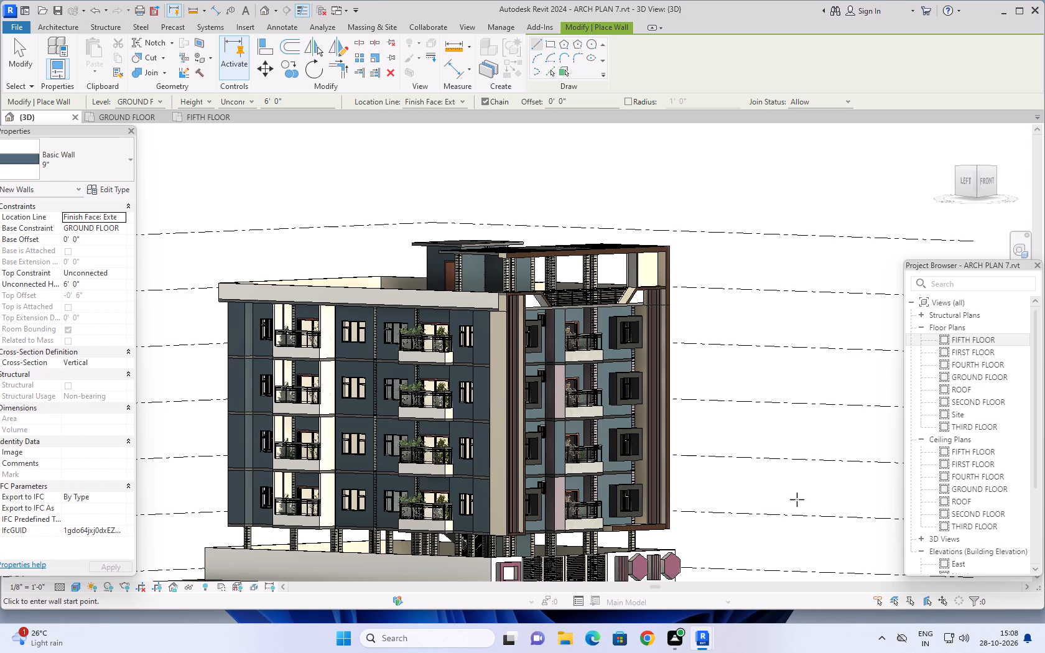
pyautogui.moveTo(787, 501); pyautogui.dragTo(762, 392, button='middle')
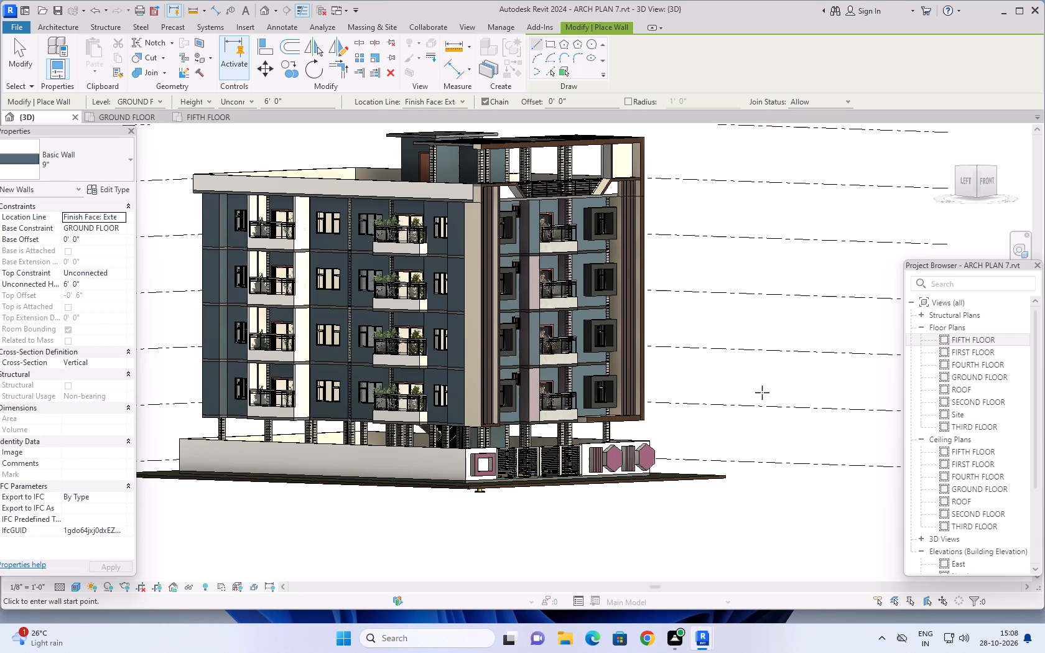
pyautogui.scroll(-1, 768, 391)
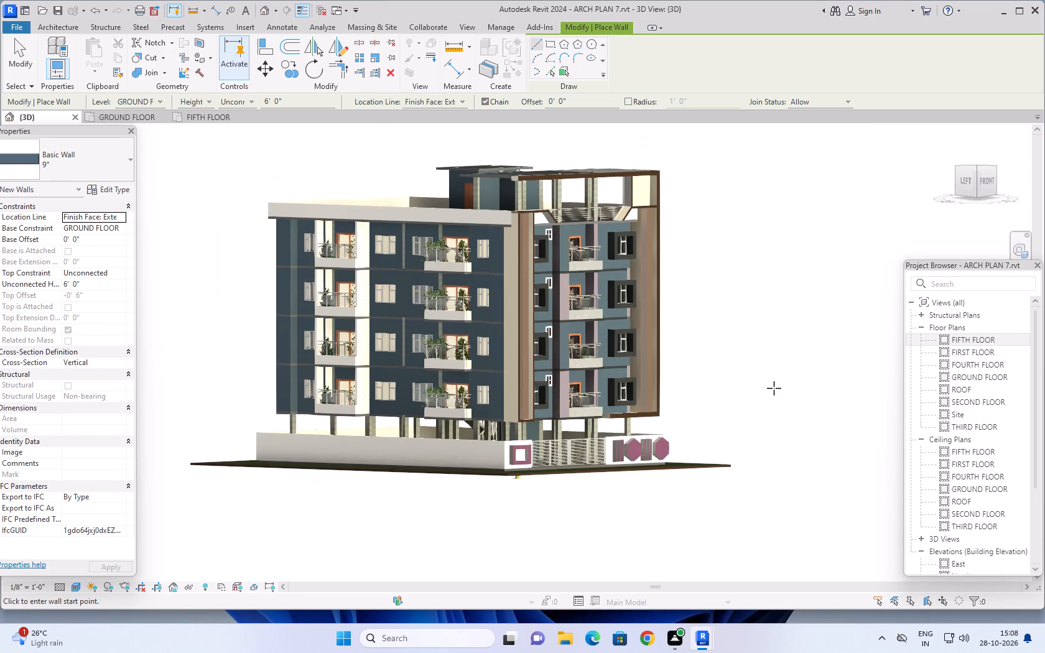
pyautogui.moveTo(774, 388); pyautogui.dragTo(744, 396, button='middle')
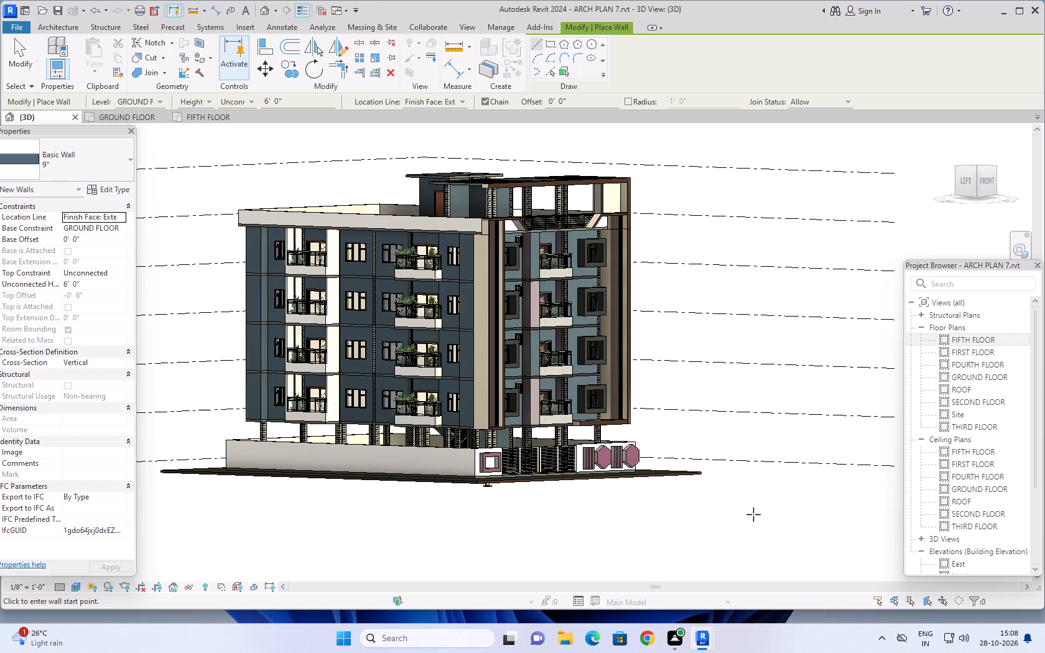
pyautogui.moveTo(753, 514); pyautogui.dragTo(756, 525, button='middle')
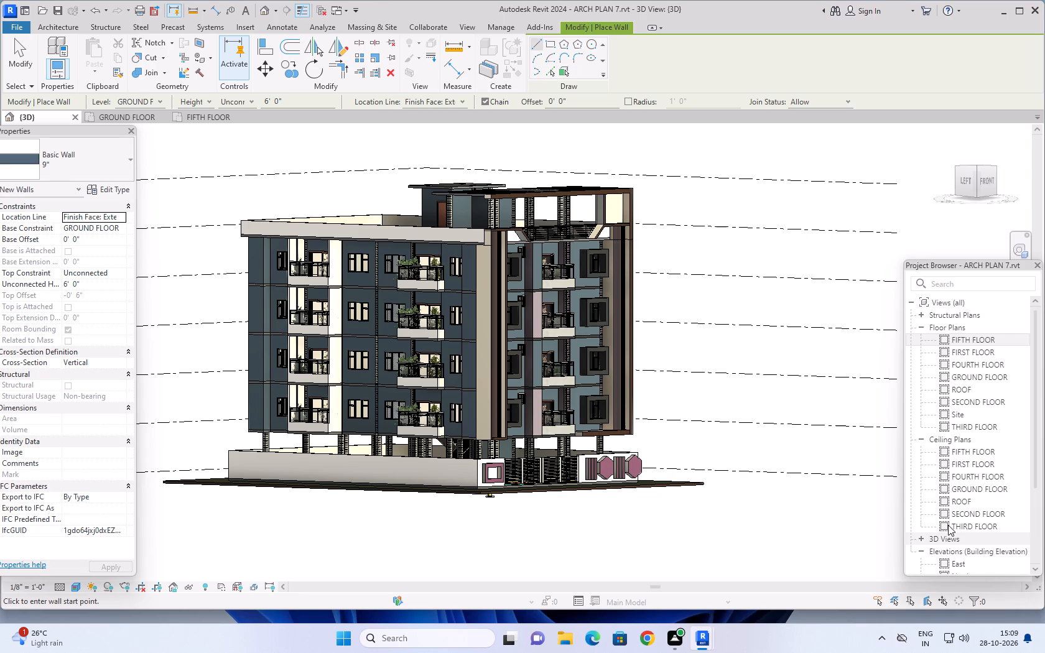
pyautogui.scroll(-1, 893, 521)
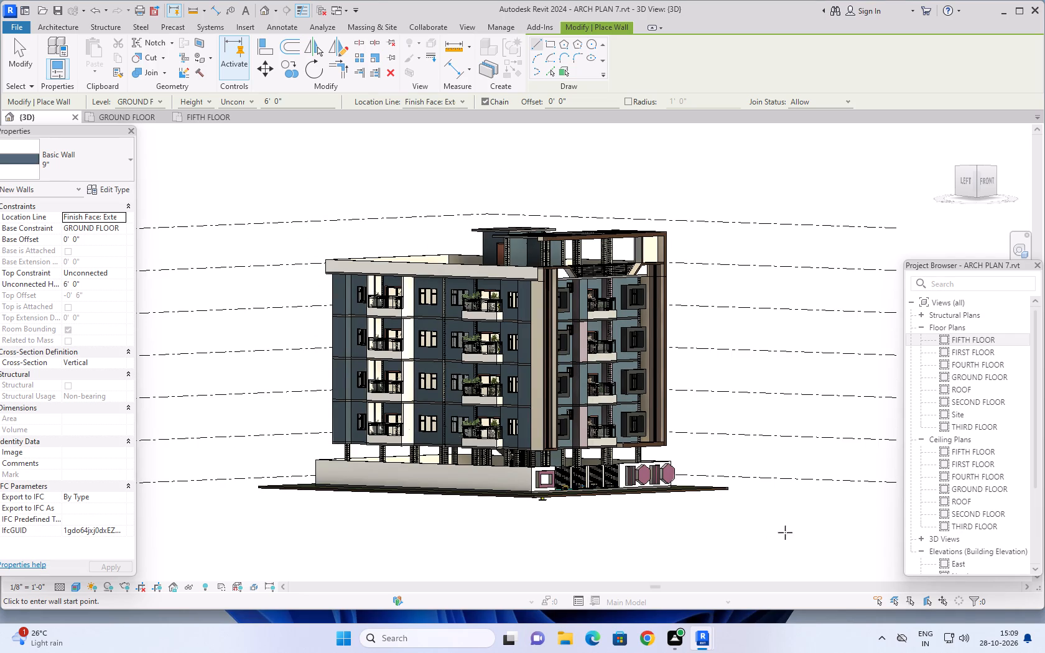
pyautogui.keyDown('shift'); pyautogui.moveTo(804, 523); pyautogui.dragTo(787, 545, button='middle'); pyautogui.keyUp('shift')
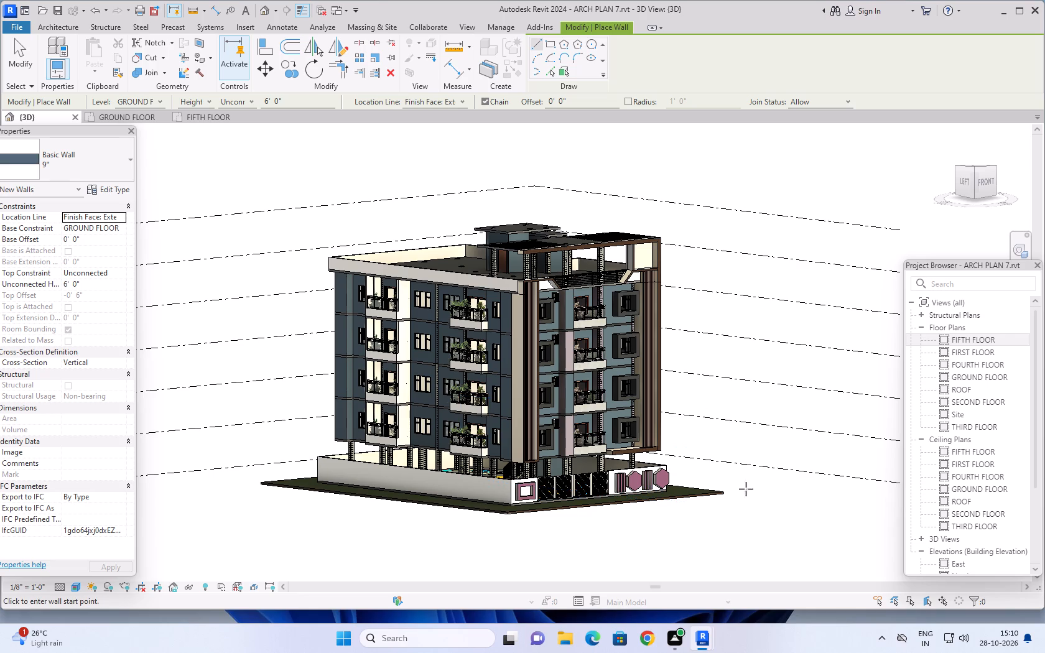
pyautogui.moveTo(762, 500); pyautogui.dragTo(721, 516, button='middle')
pyautogui.keyDown('shift'); pyautogui.moveTo(718, 522); pyautogui.dragTo(672, 527, button='middle'); pyautogui.keyUp('shift')
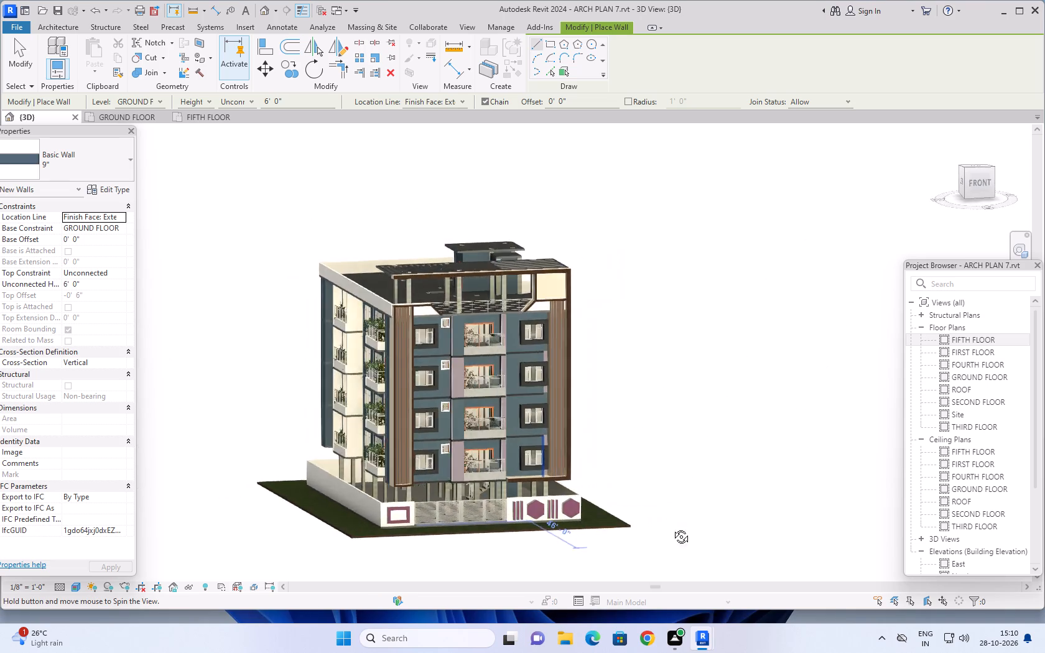
pyautogui.keyDown('shift'); pyautogui.moveTo(672, 527); pyautogui.dragTo(744, 505, button='middle'); pyautogui.keyUp('shift')
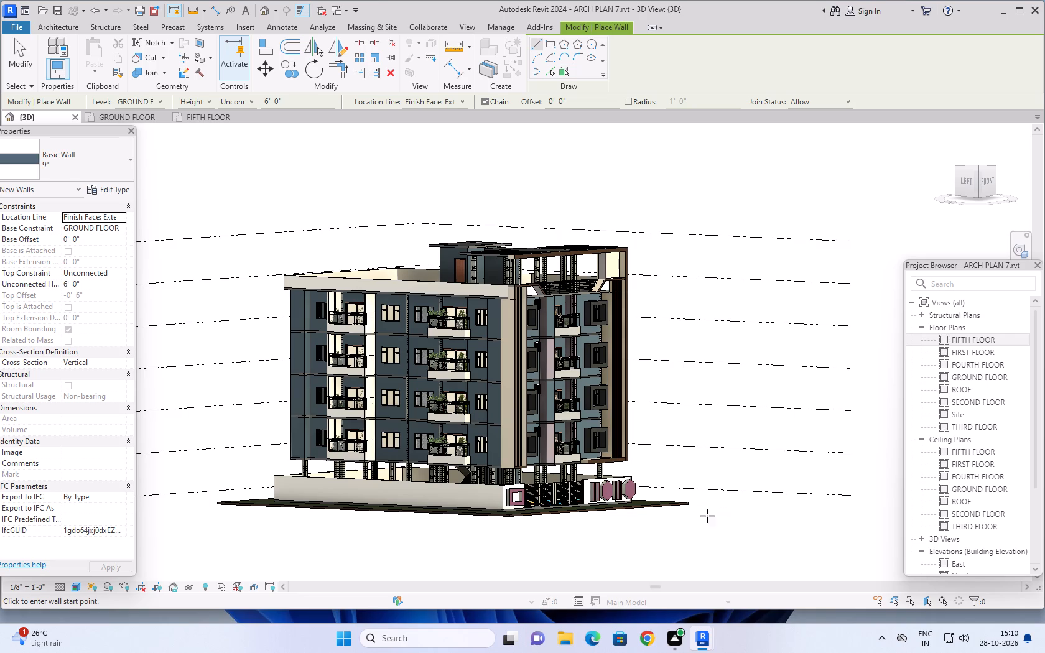
# Examine the building's massing and colours from farther away and from above the roof, and end the wall placement command.
pyautogui.scroll(-2, 696, 275)
pyautogui.moveTo(782, 340); pyautogui.dragTo(768, 356, button='middle')
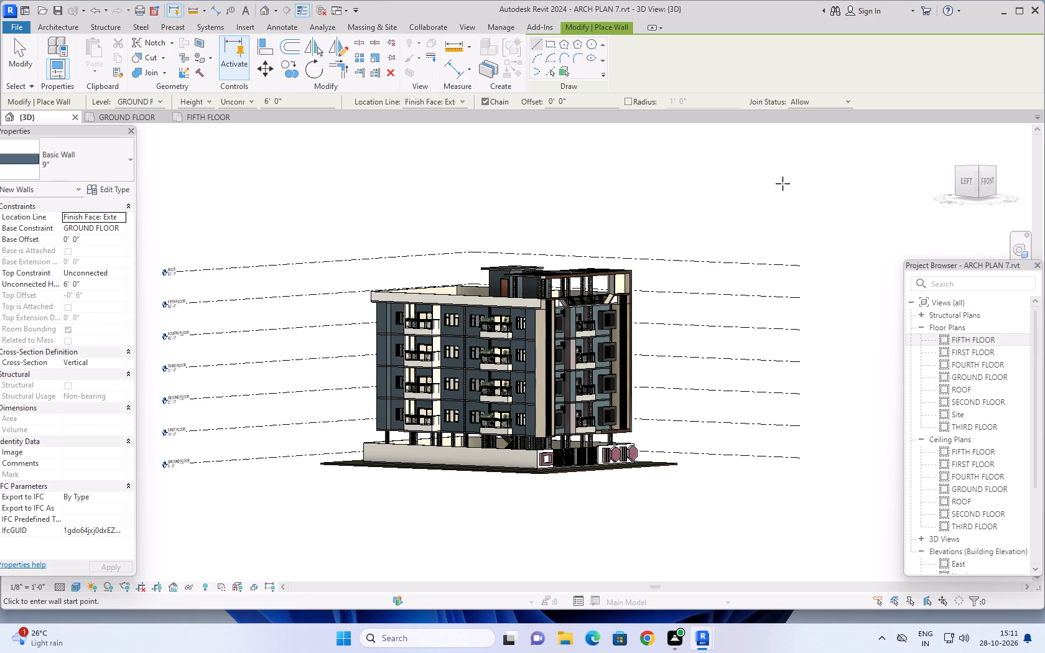
pyautogui.moveTo(772, 186); pyautogui.dragTo(756, 213, button='middle')
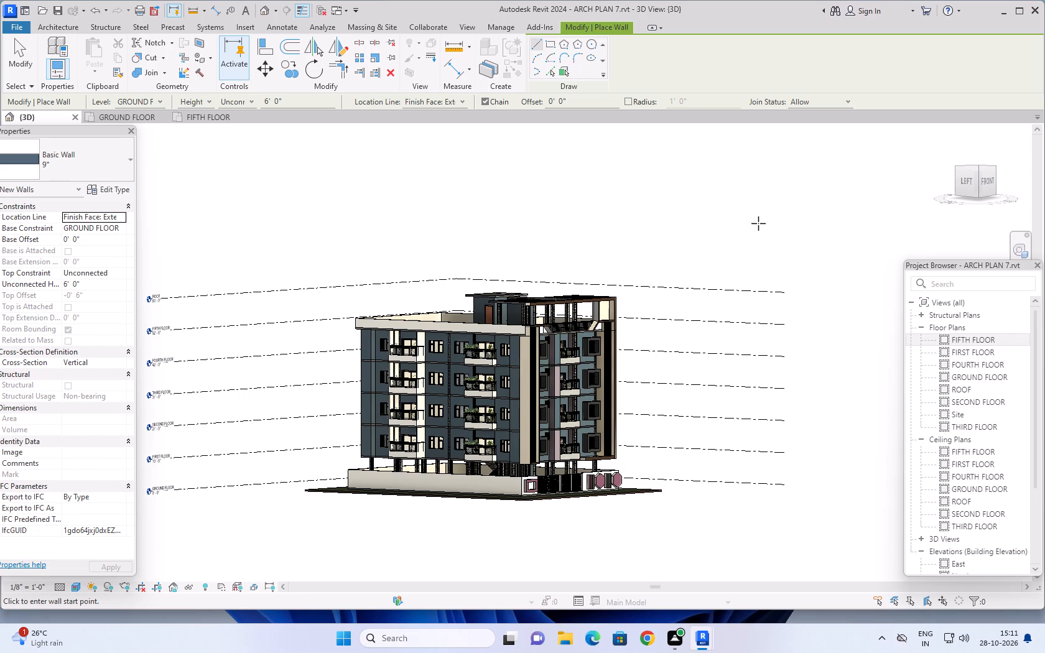
pyautogui.keyDown('shift'); pyautogui.moveTo(718, 214); pyautogui.dragTo(550, 343, button='middle'); pyautogui.keyUp('shift')
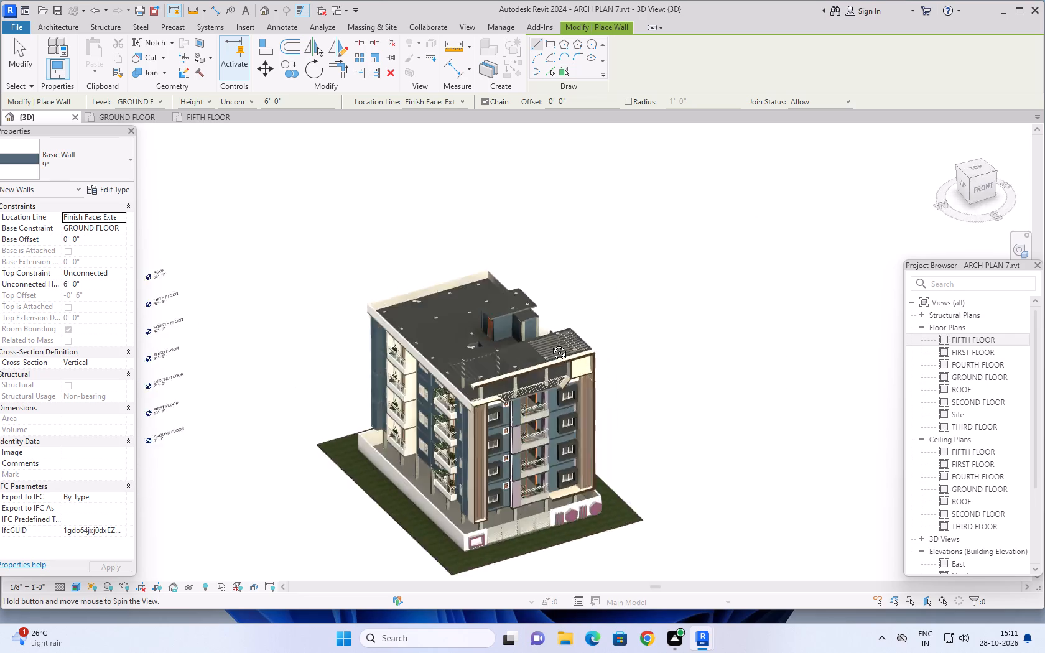
pyautogui.keyDown('shift'); pyautogui.moveTo(550, 343); pyautogui.dragTo(705, 301, button='middle'); pyautogui.keyUp('shift')
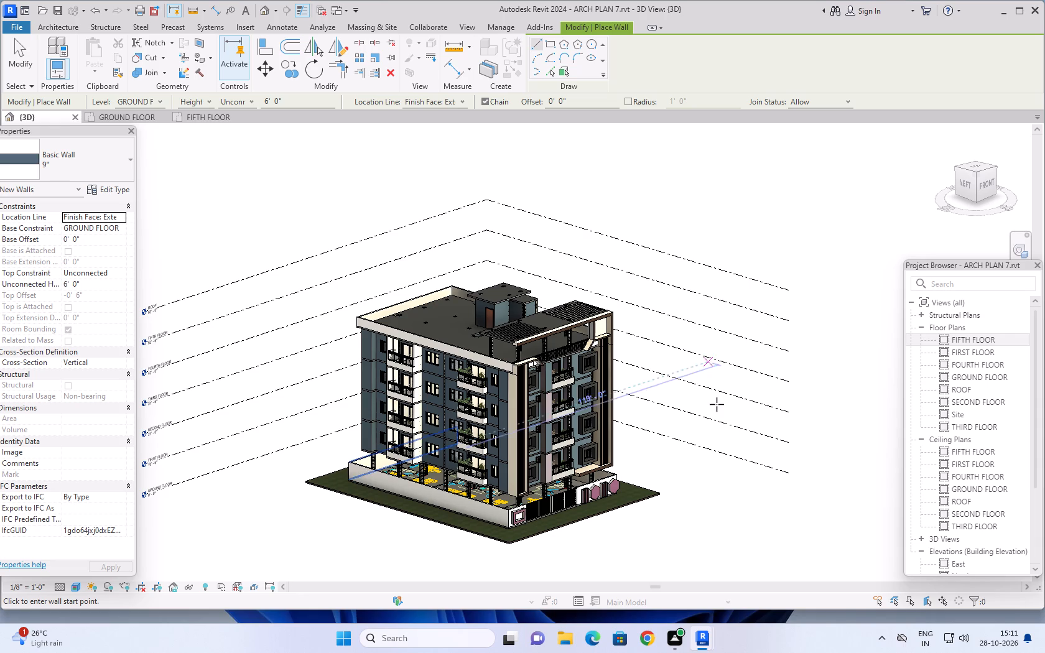
pyautogui.keyDown('shift'); pyautogui.moveTo(686, 530); pyautogui.dragTo(726, 455, button='middle'); pyautogui.keyUp('shift')
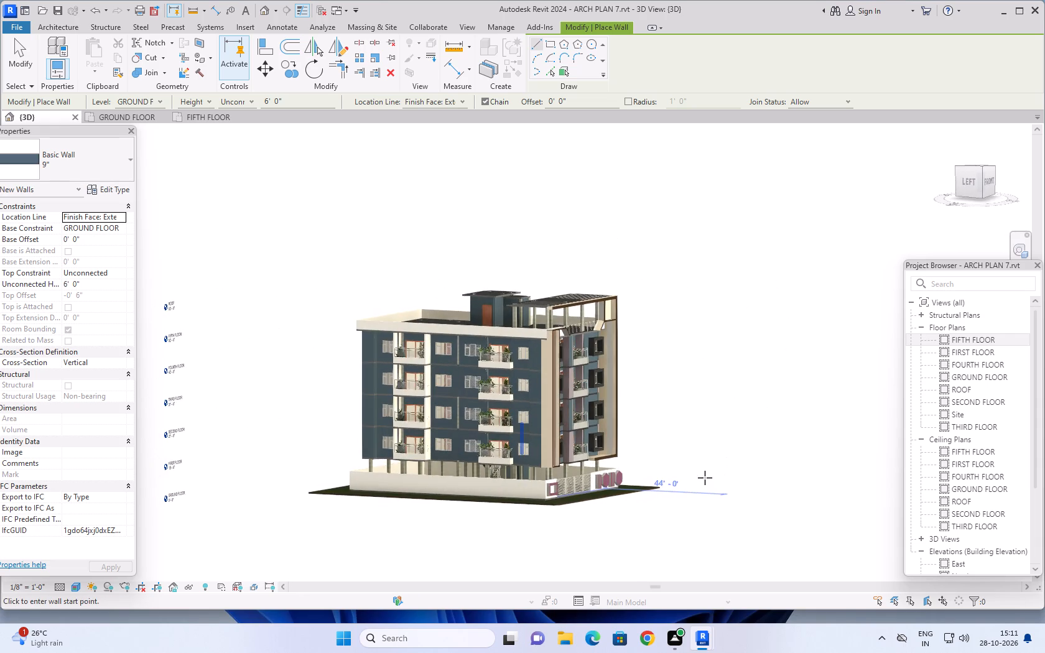
pyautogui.scroll(7, 700, 478)
pyautogui.press('Escape')
pyautogui.press('Escape')
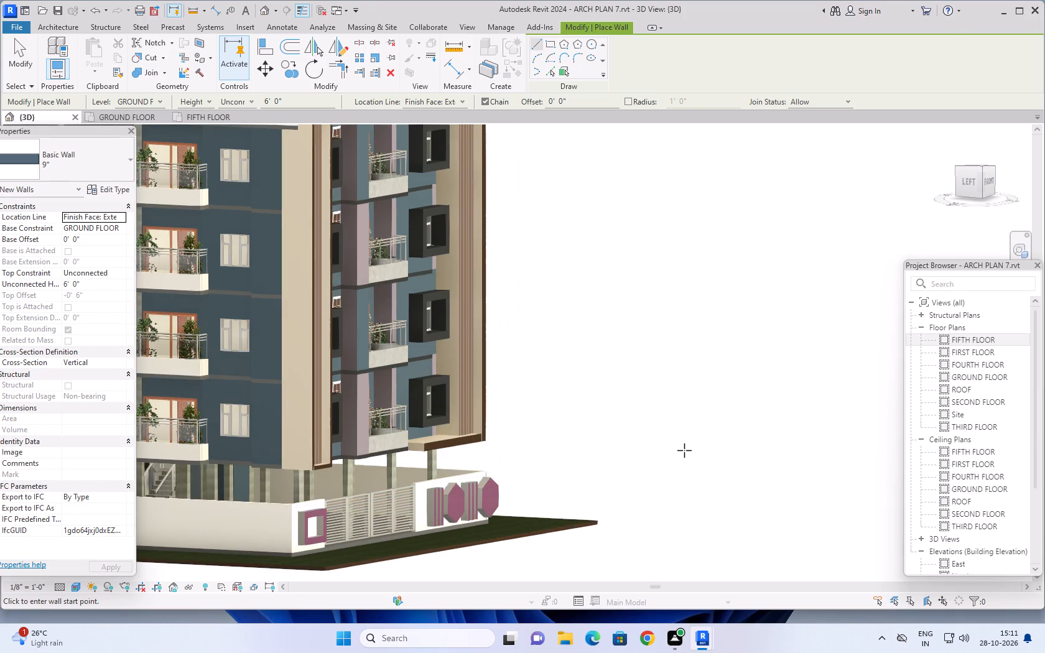
# Examine the left and front facades around the front corner, checking how the wall, balcony and trim colours work together.
pyautogui.moveTo(669, 404); pyautogui.dragTo(896, 434, button='middle')
pyautogui.scroll(-1, 857, 421)
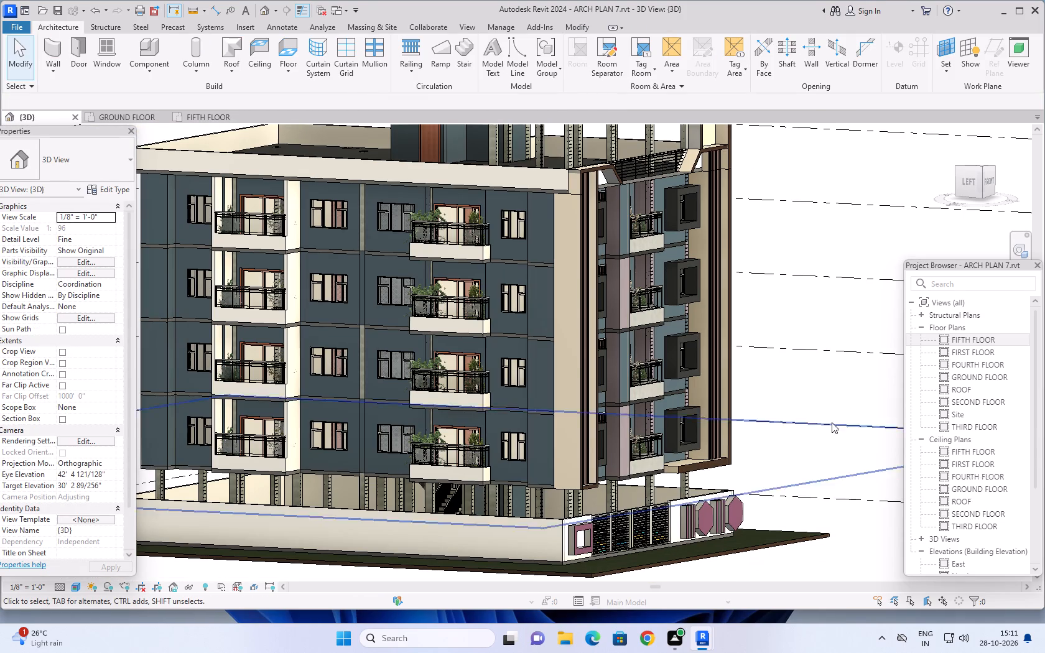
pyautogui.scroll(-1, 838, 429)
pyautogui.keyDown('shift'); pyautogui.moveTo(838, 429); pyautogui.dragTo(748, 441, button='middle'); pyautogui.keyUp('shift')
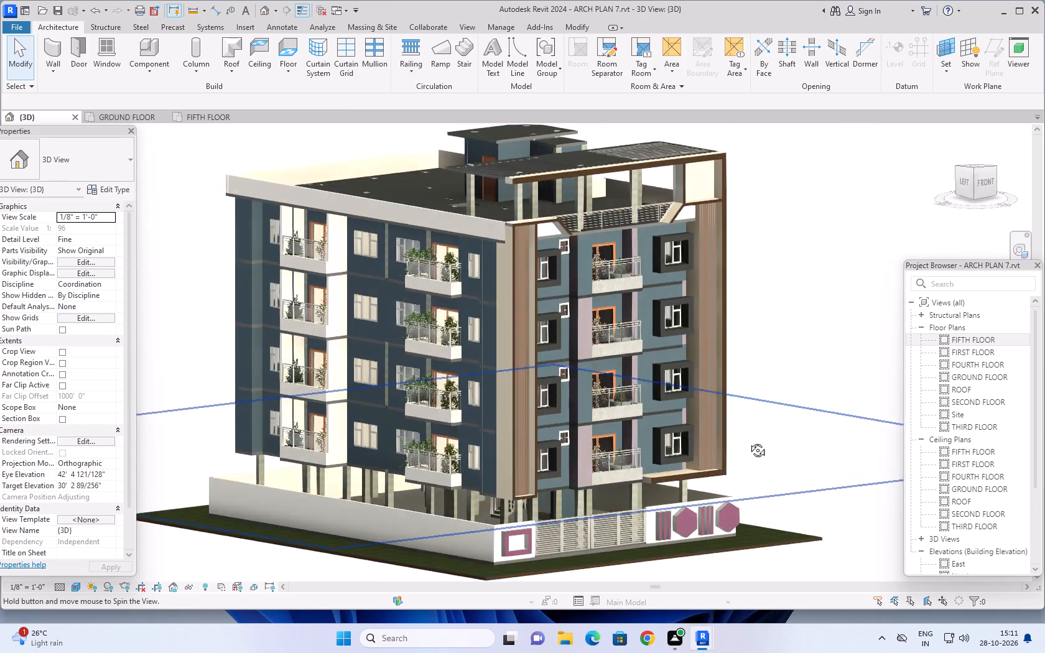
pyautogui.keyDown('shift'); pyautogui.moveTo(748, 441); pyautogui.dragTo(749, 426, button='middle'); pyautogui.keyUp('shift')
pyautogui.scroll(1, 784, 433)
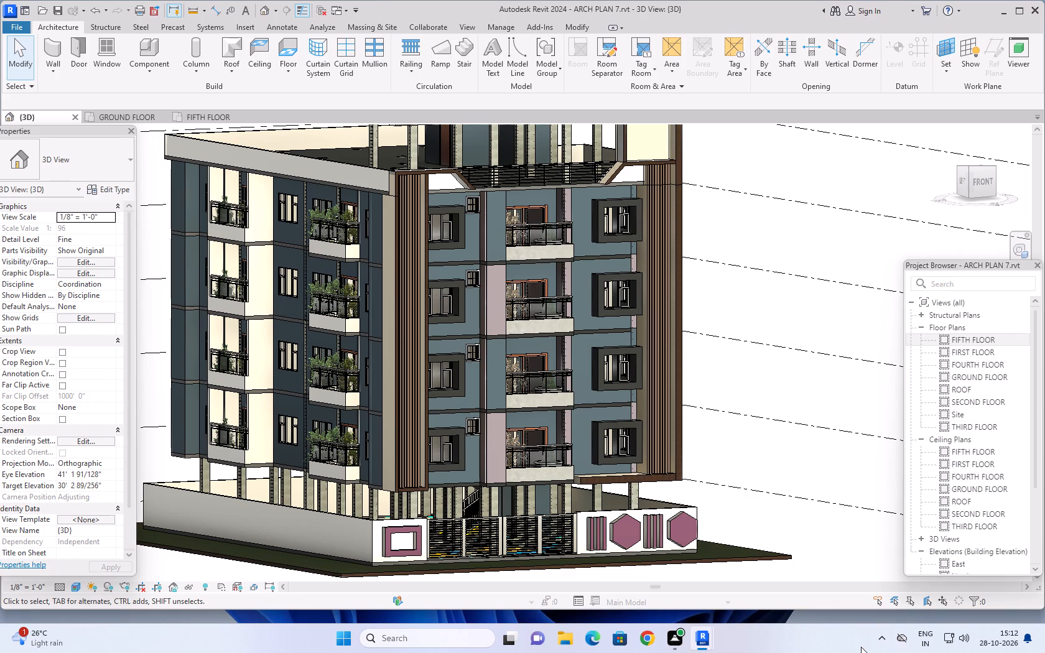
pyautogui.scroll(-2, 995, 590)
pyautogui.scroll(-2, 792, 374)
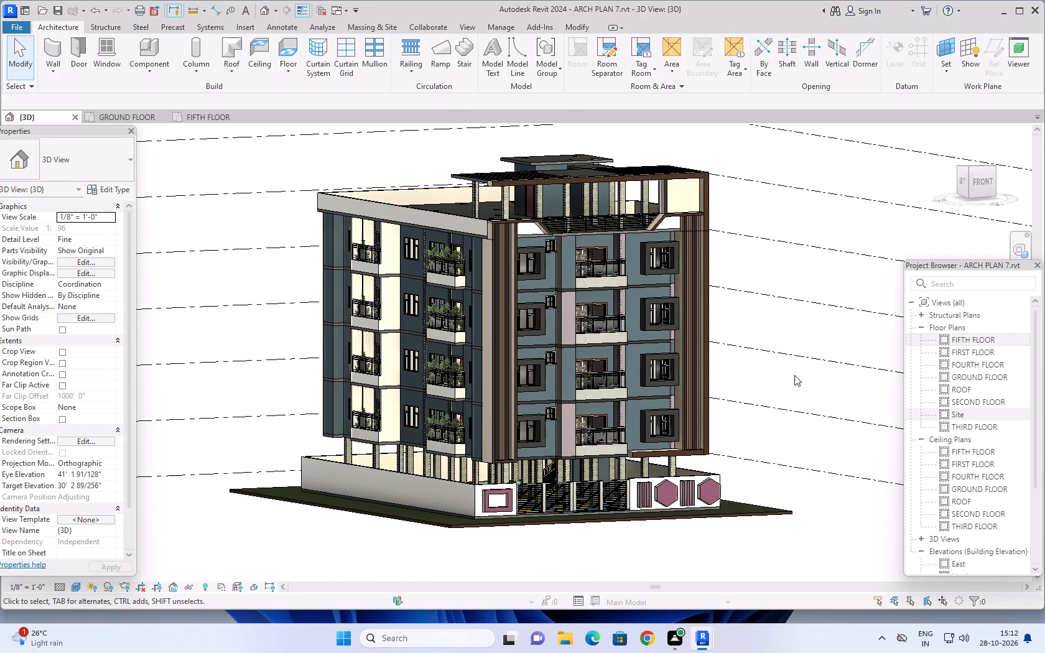
# Examine the front facade's colour scheme as a whole and up close at the upper floors and rooftop pergola frame.
pyautogui.scroll(-1, 798, 375)
pyautogui.moveTo(809, 374); pyautogui.dragTo(764, 382, button='middle')
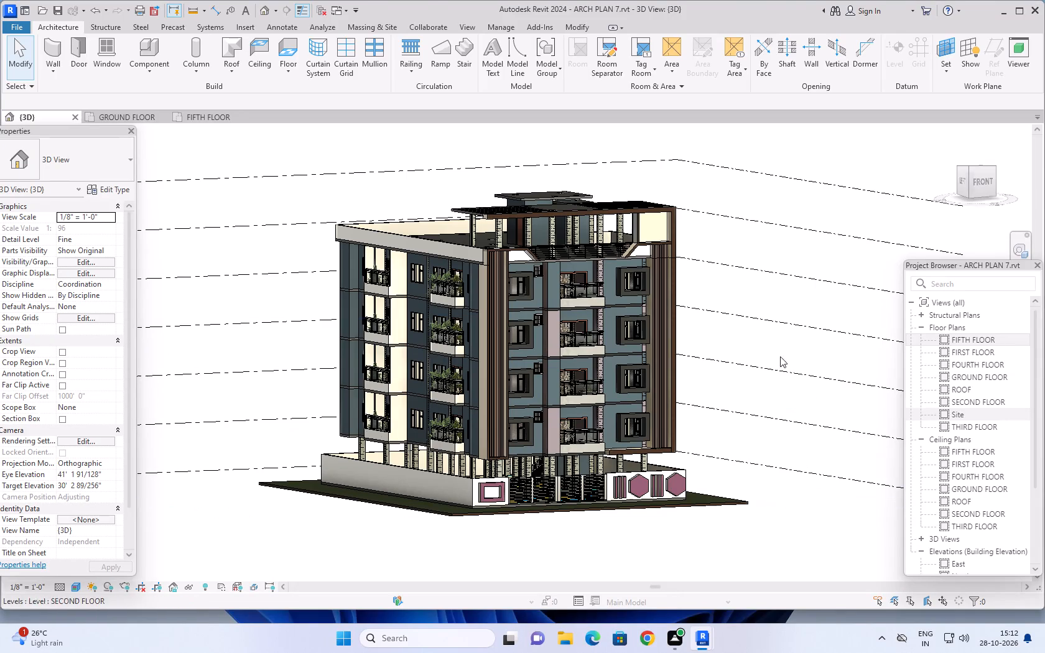
pyautogui.moveTo(756, 297); pyautogui.dragTo(767, 367, button='middle')
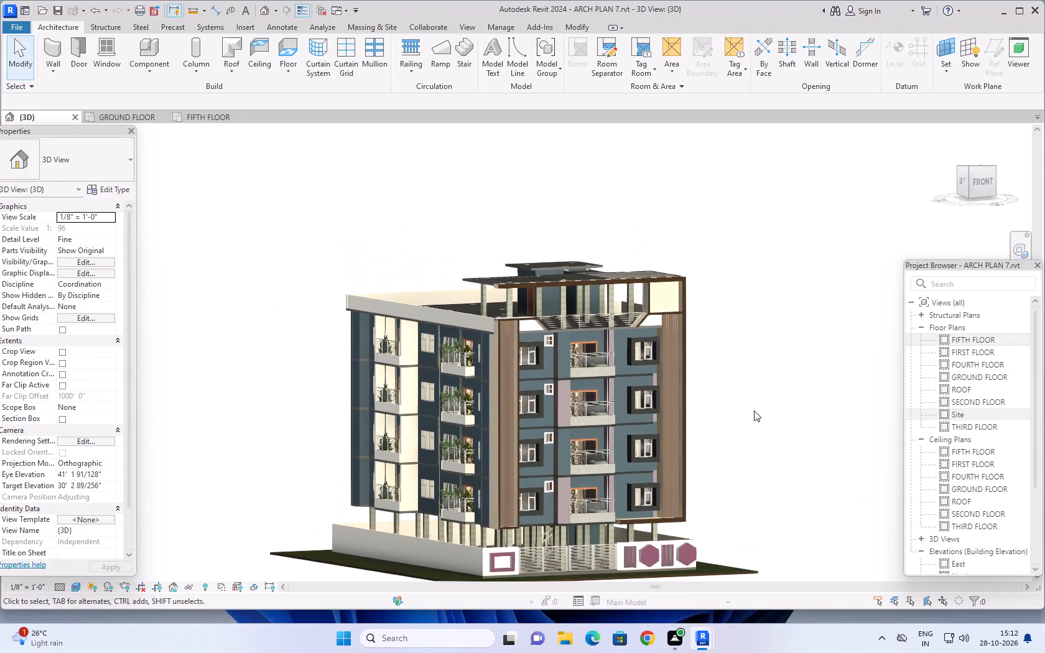
pyautogui.moveTo(754, 432); pyautogui.dragTo(794, 407, button='middle')
pyautogui.scroll(4, 789, 412)
pyautogui.keyDown('shift'); pyautogui.moveTo(788, 410); pyautogui.dragTo(786, 419, button='middle'); pyautogui.keyUp('shift')
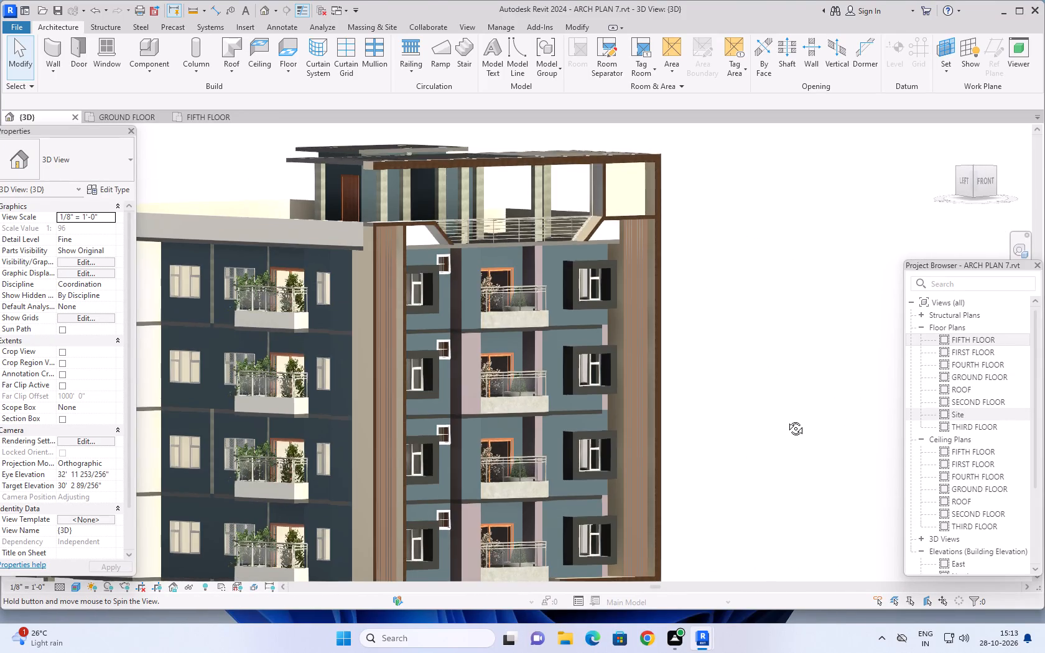
pyautogui.keyDown('shift'); pyautogui.moveTo(786, 419); pyautogui.dragTo(758, 434, button='middle'); pyautogui.keyUp('shift')
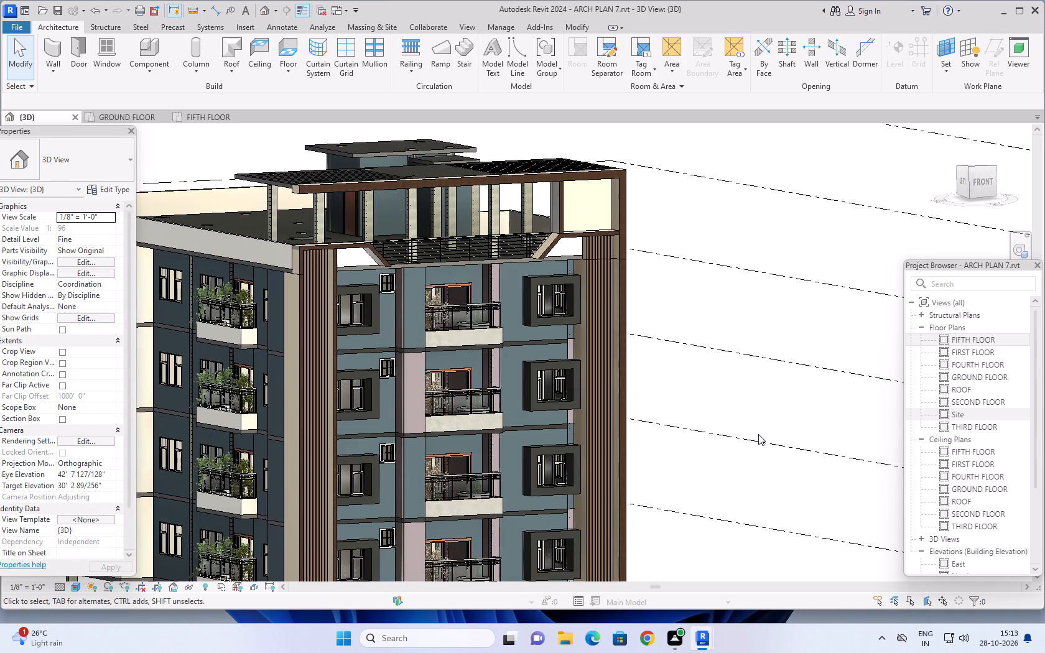
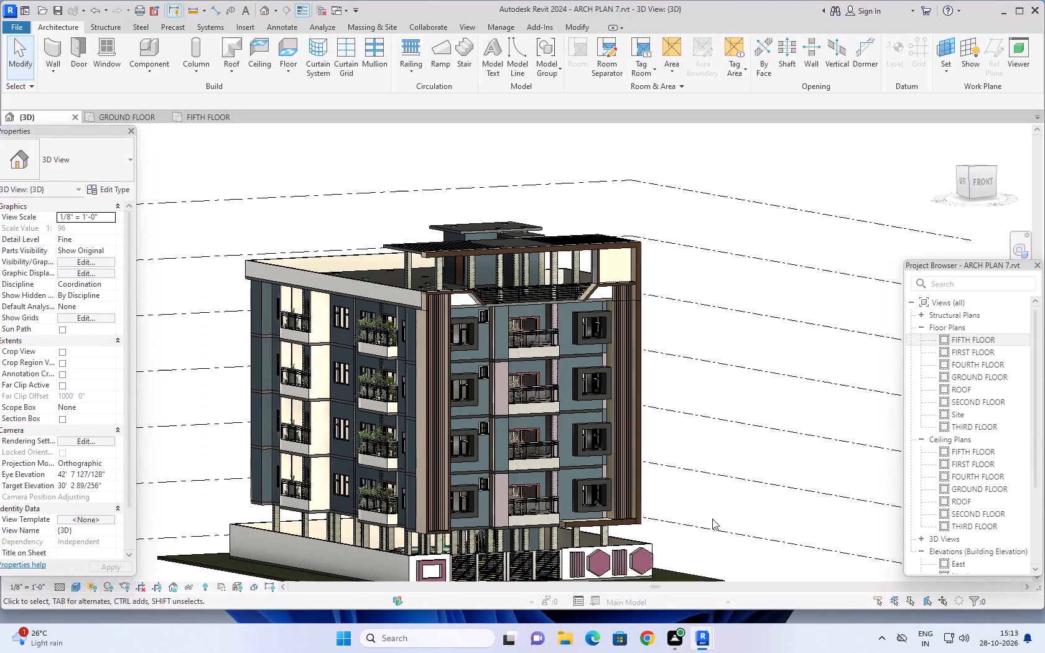
# Paint the top-floor front balcony's column front, column side and recessed wall with the charcoal grey material.
pyautogui.keyDown('shift'); pyautogui.moveTo(727, 516); pyautogui.dragTo(801, 519, button='middle'); pyautogui.keyUp('shift')
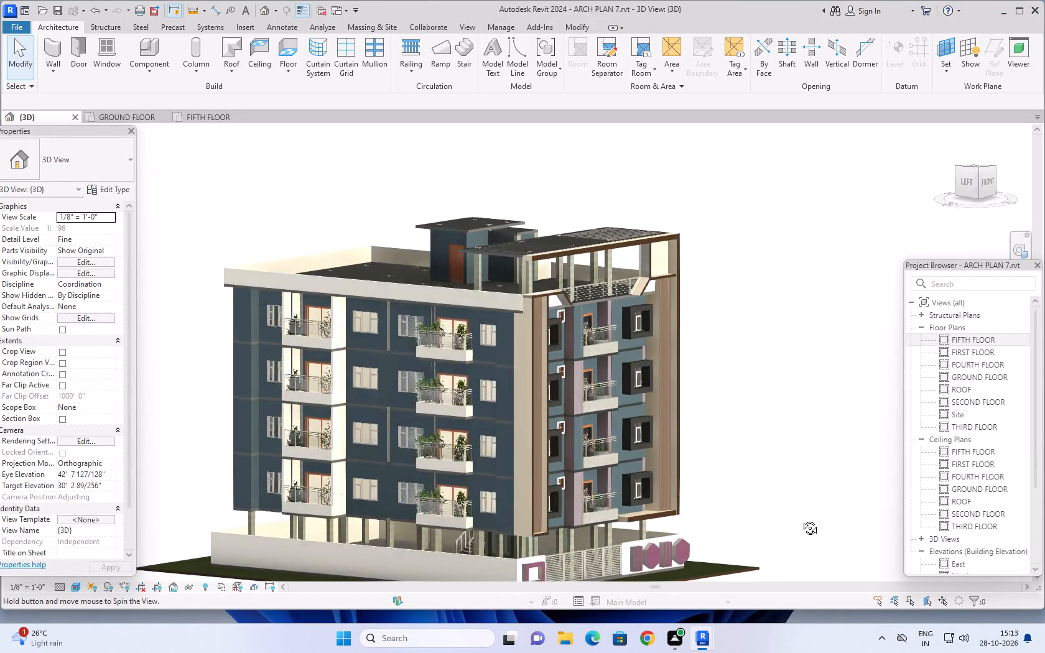
pyautogui.keyDown('shift'); pyautogui.moveTo(801, 519); pyautogui.dragTo(758, 507, button='middle'); pyautogui.keyUp('shift')
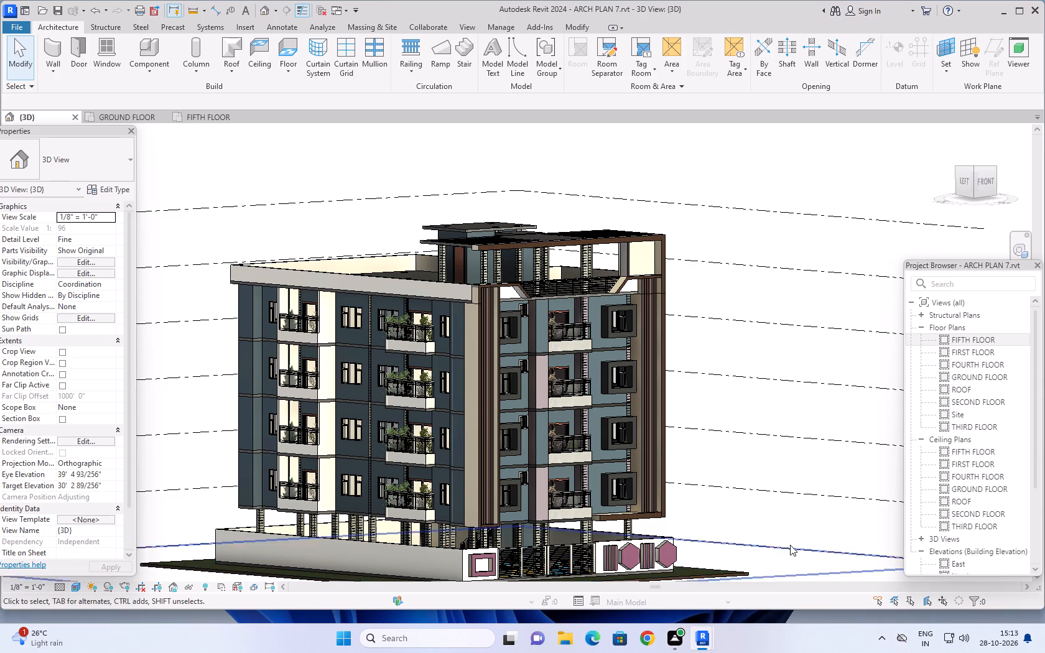
pyautogui.scroll(2, 700, 409)
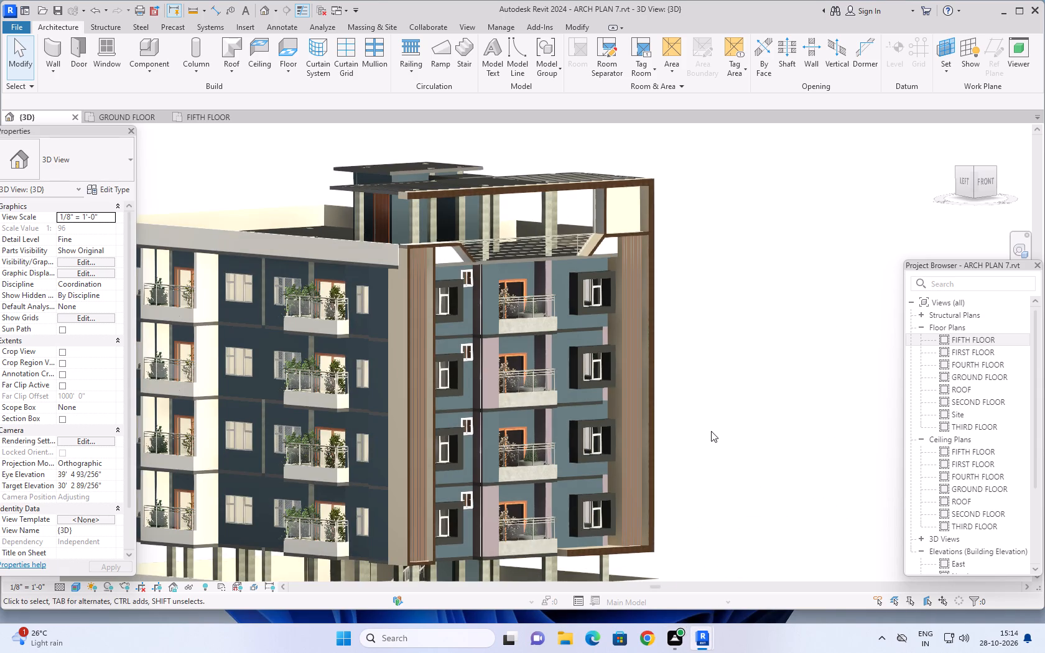
pyautogui.moveTo(708, 427); pyautogui.dragTo(772, 427, button='middle')
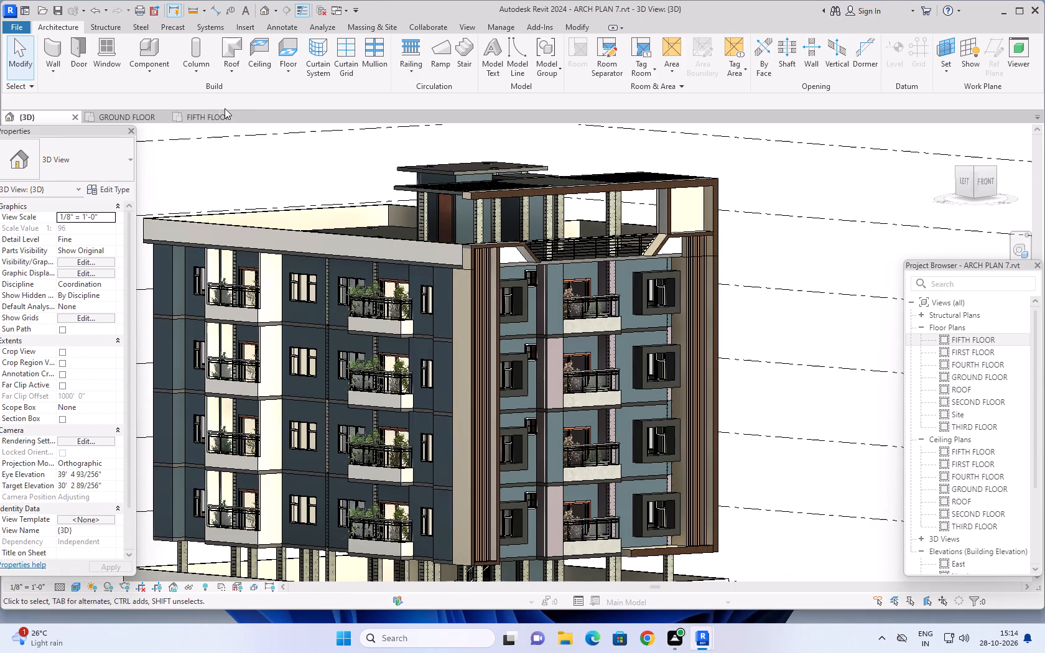
pyautogui.moveTo(777, 401); pyautogui.dragTo(737, 414, button='middle')
pyautogui.click(579, 28)
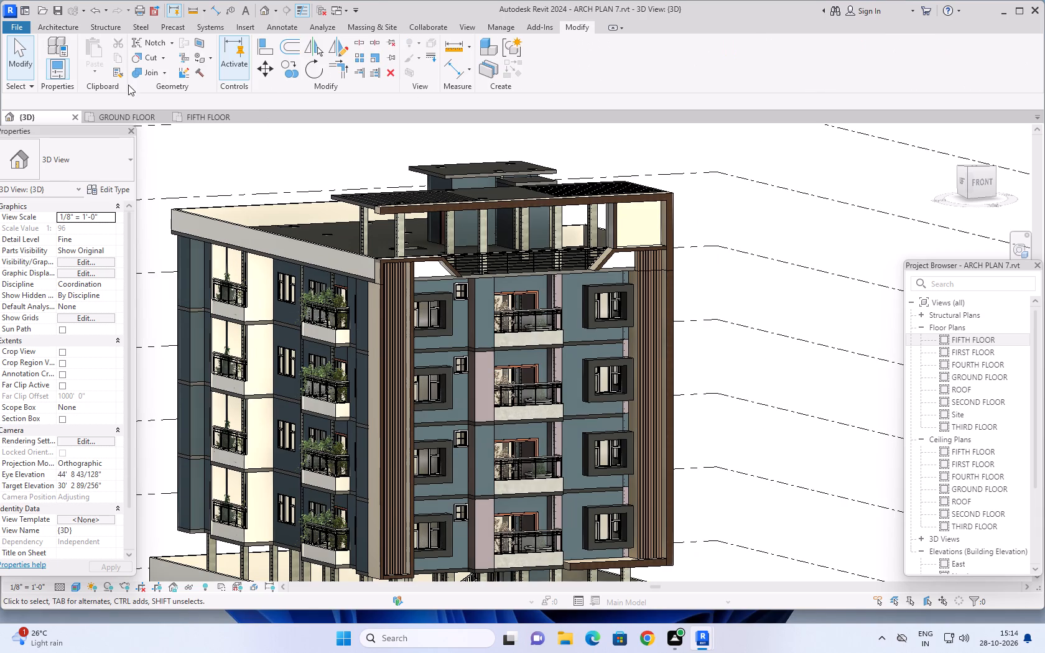
pyautogui.click(200, 56)
pyautogui.scroll(1, 435, 367)
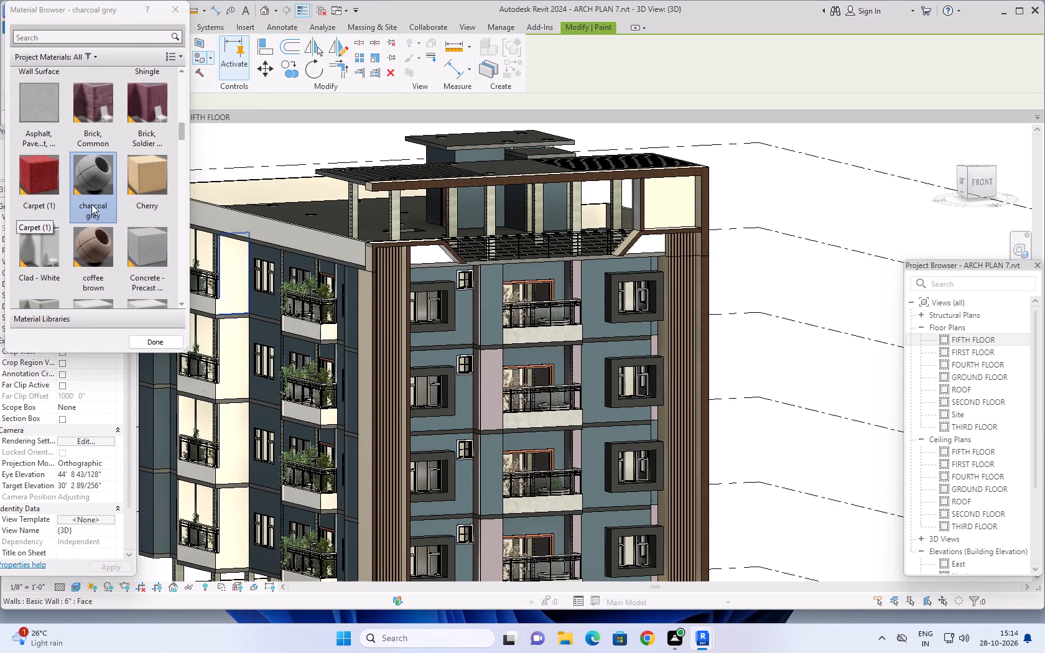
pyautogui.click(92, 178)
pyautogui.scroll(4, 508, 302)
pyautogui.scroll(5, 618, 275)
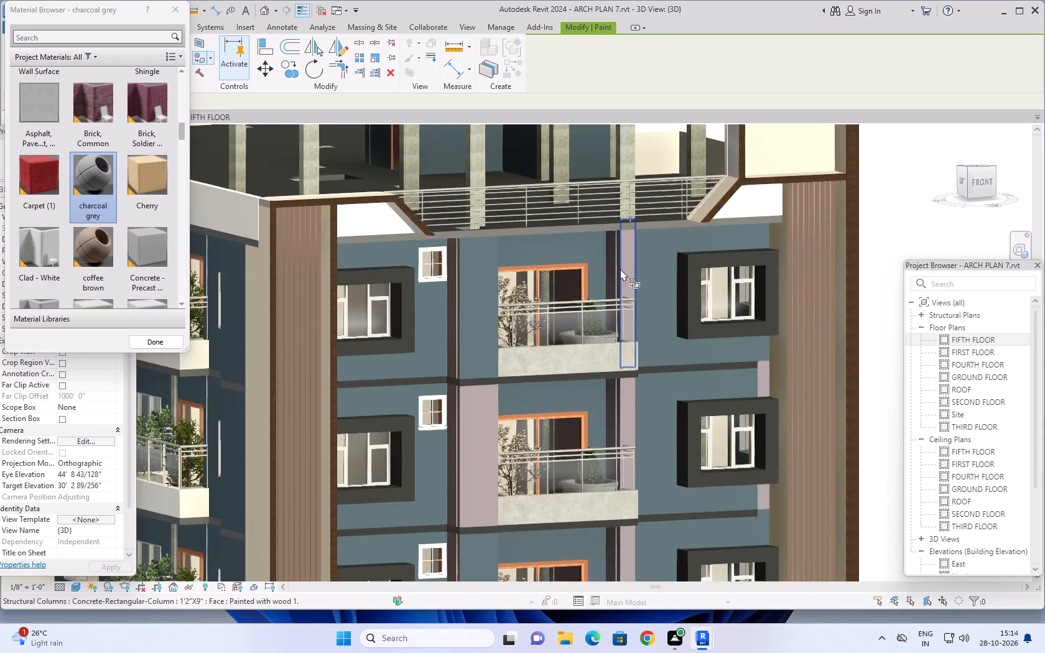
pyautogui.click(637, 268)
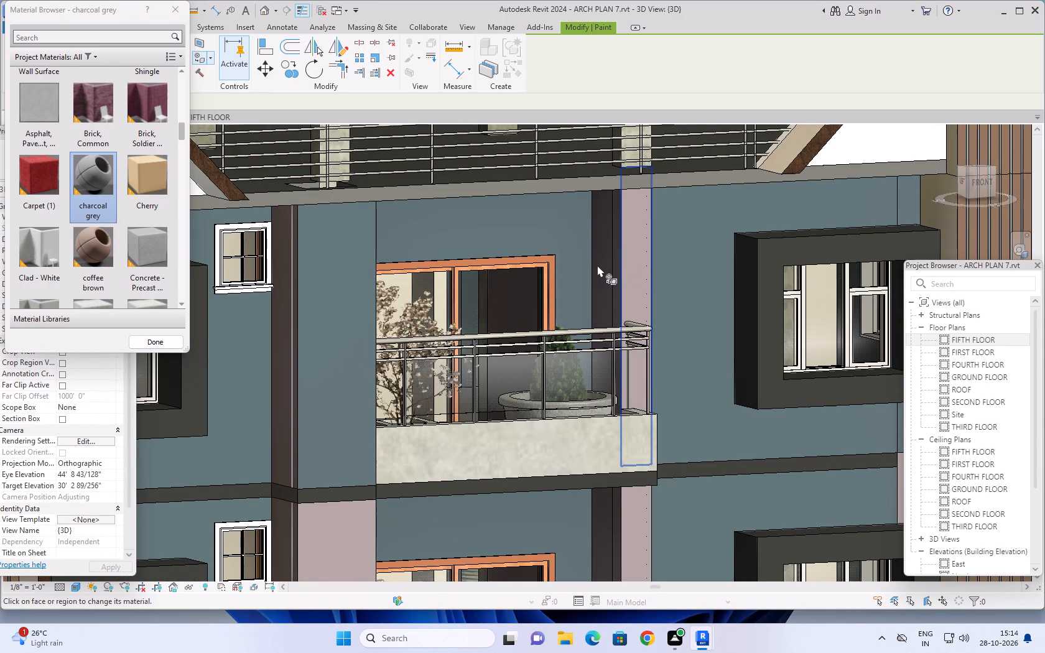
pyautogui.click(610, 271)
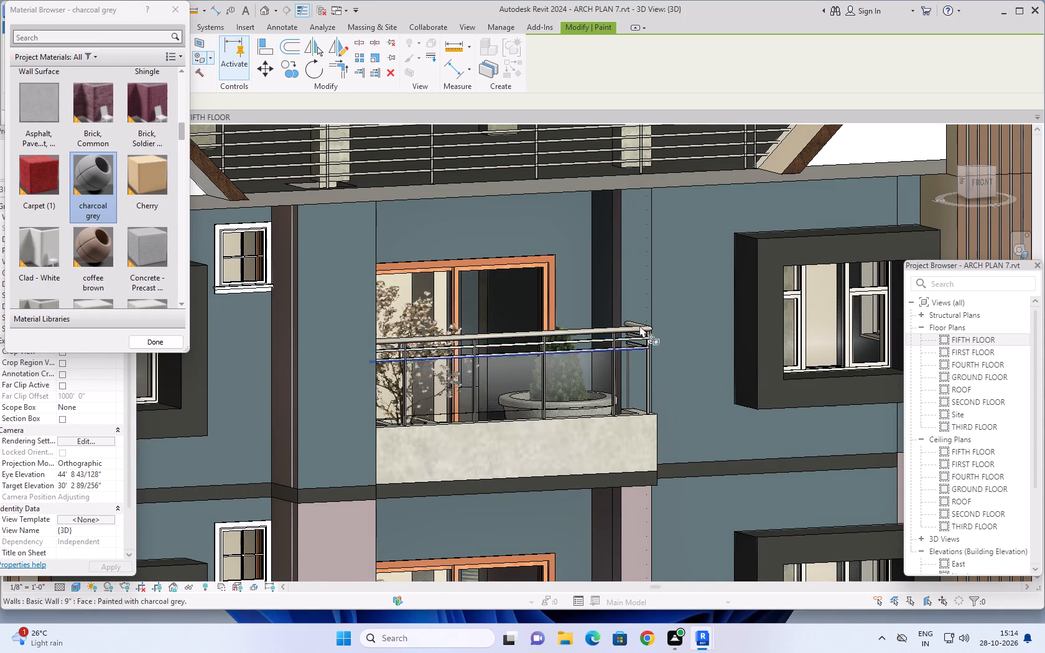
pyautogui.scroll(6, 616, 257)
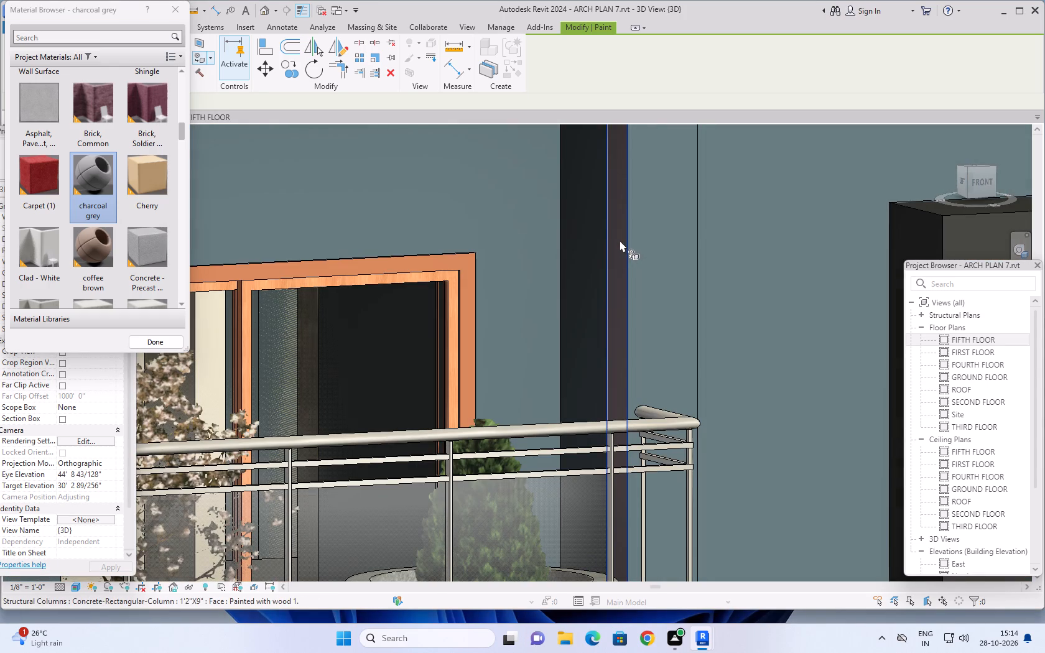
pyautogui.click(620, 240)
pyautogui.scroll(-10, 691, 285)
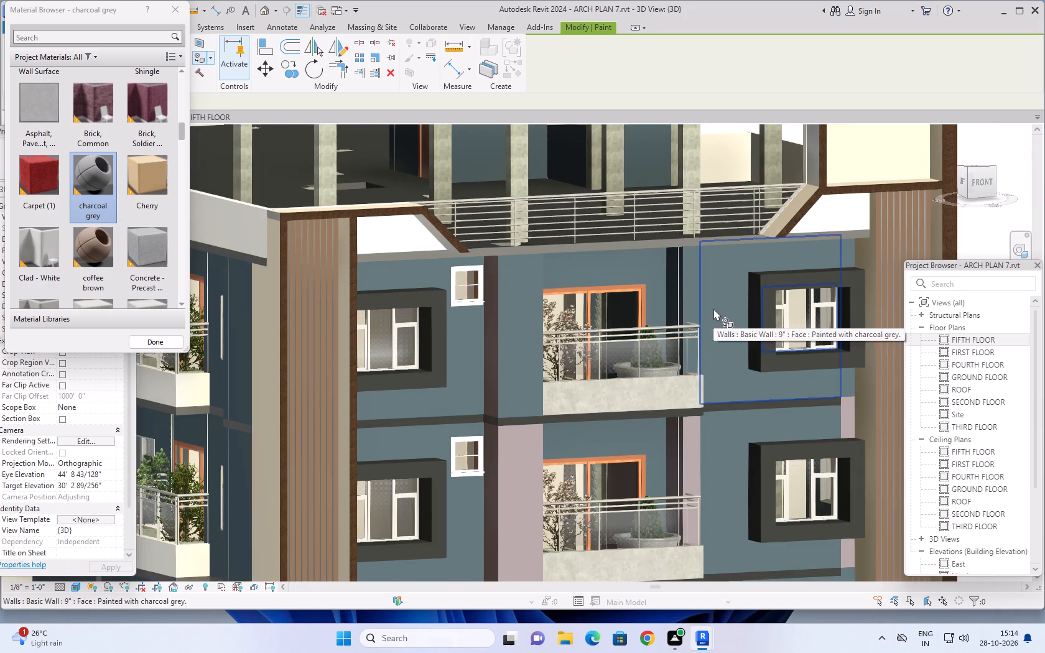
# Paint the second-from-top floor's balcony column front and wall strip charcoal grey, plus the strip's side faces on the two uppermost floors.
pyautogui.moveTo(713, 308); pyautogui.dragTo(640, 266, button='middle')
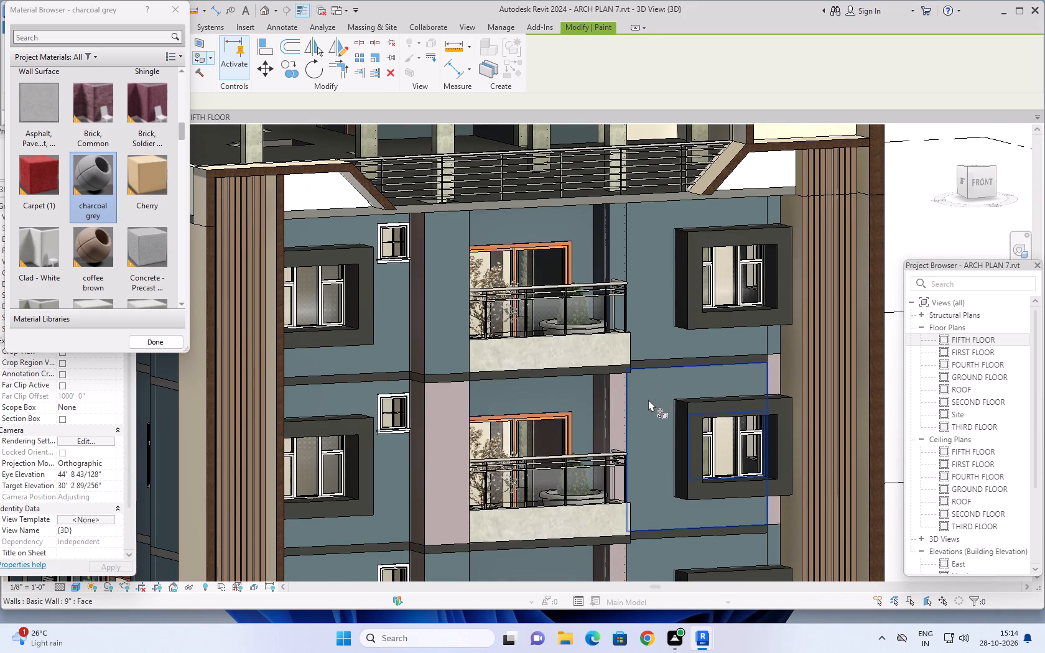
pyautogui.click(620, 408)
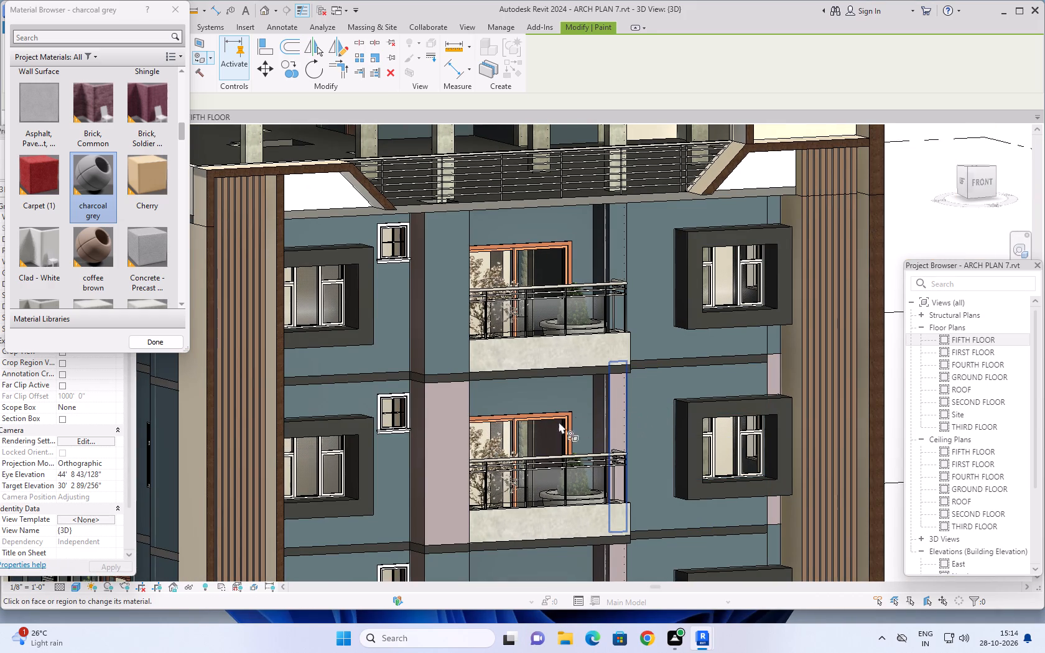
pyautogui.click(442, 424)
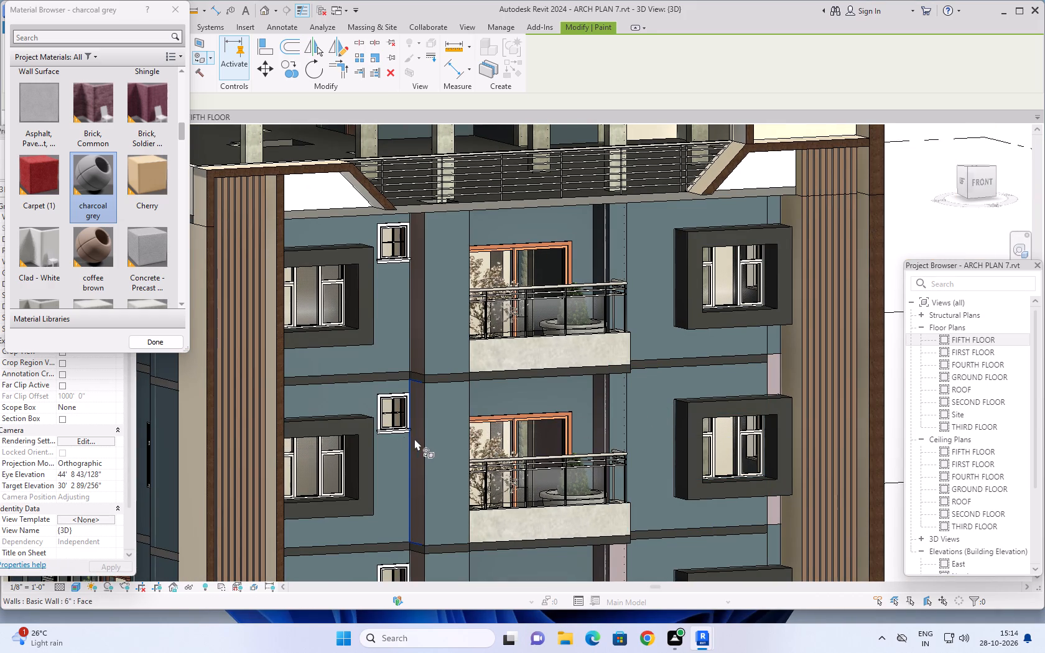
pyautogui.keyDown('shift'); pyautogui.moveTo(431, 379); pyautogui.dragTo(452, 382, button='middle'); pyautogui.keyUp('shift')
pyautogui.click(507, 313)
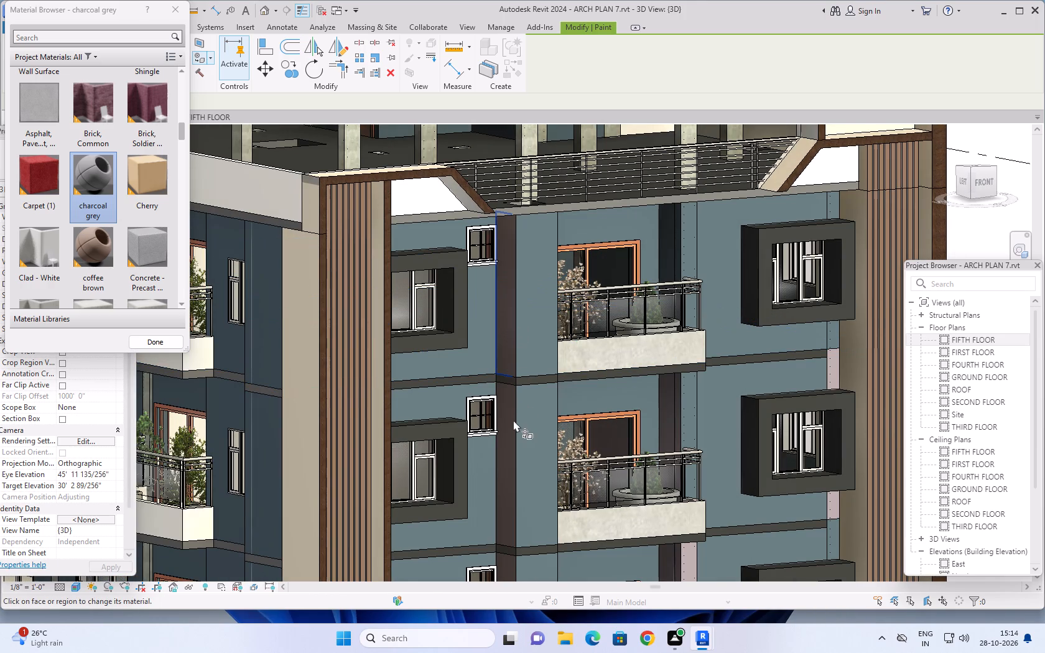
pyautogui.click(509, 428)
# Paint the pink column face between the projecting window and wood-slat frame charcoal grey on the second-from-top floor.
pyautogui.scroll(-2, 514, 437)
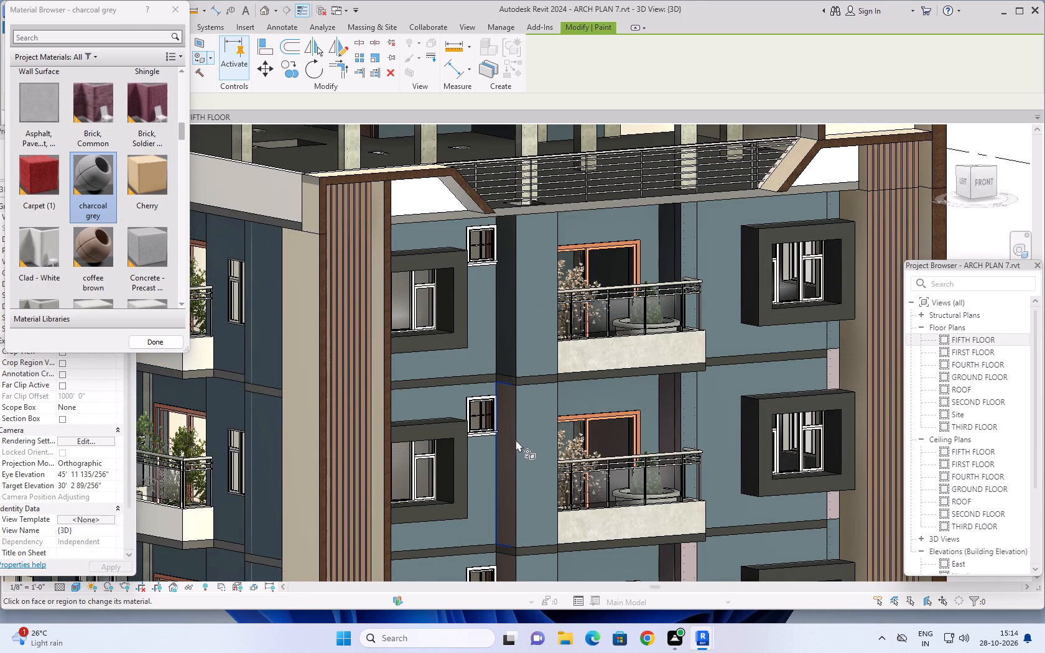
pyautogui.scroll(-1, 516, 440)
pyautogui.moveTo(526, 453); pyautogui.dragTo(438, 398, button='middle')
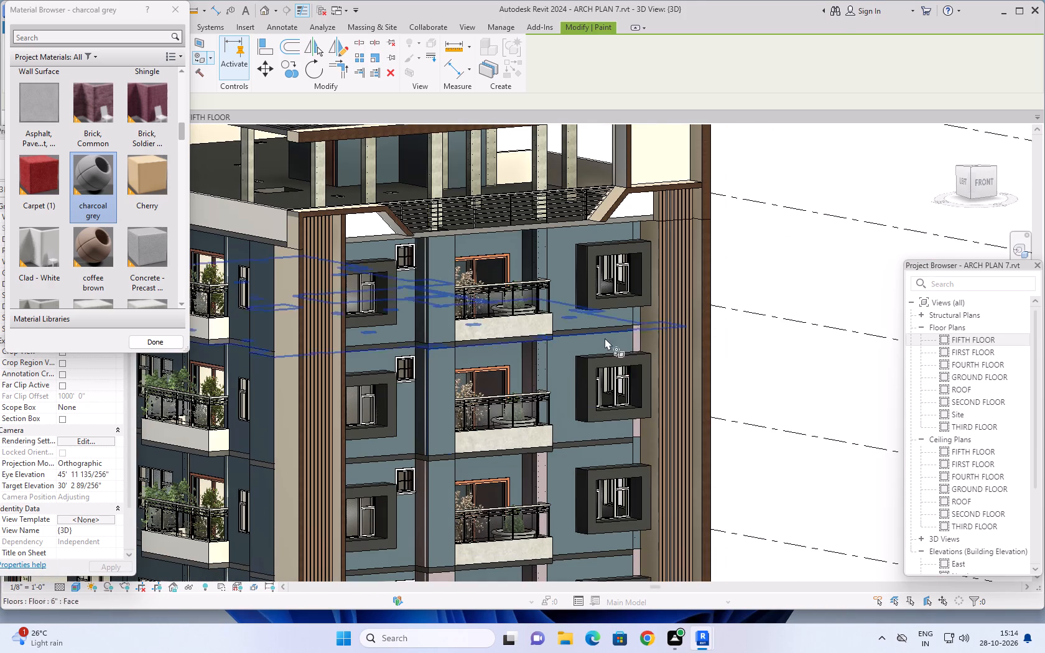
pyautogui.scroll(10, 639, 338)
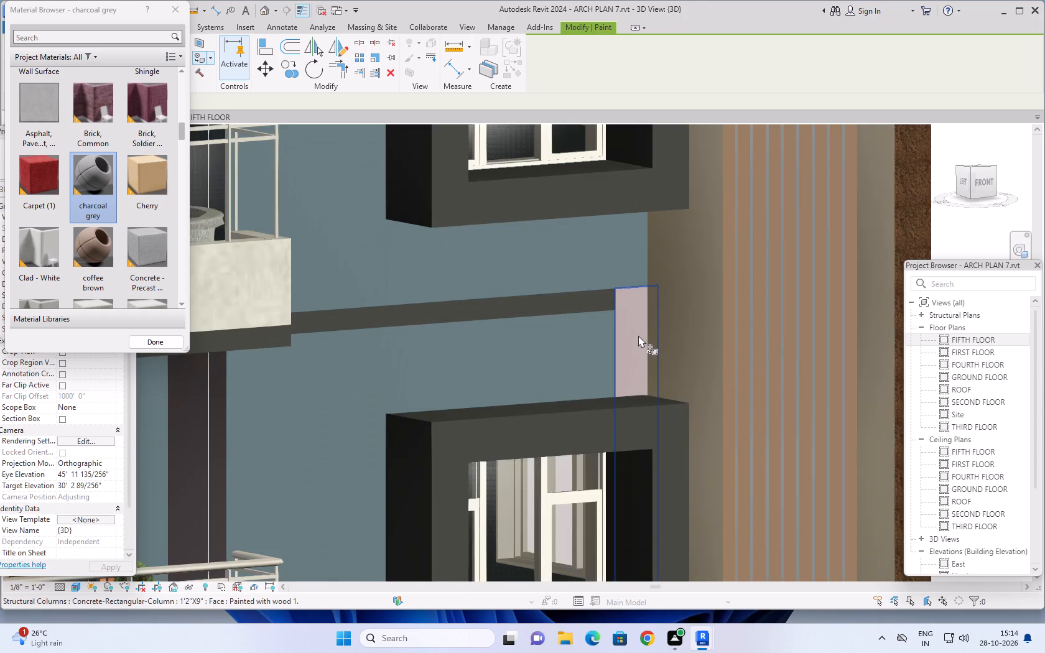
pyautogui.click(638, 335)
# Paint the recessed 6" wall and the column's side face behind the second-from-top floor's front balcony charcoal grey.
pyautogui.scroll(-8, 620, 333)
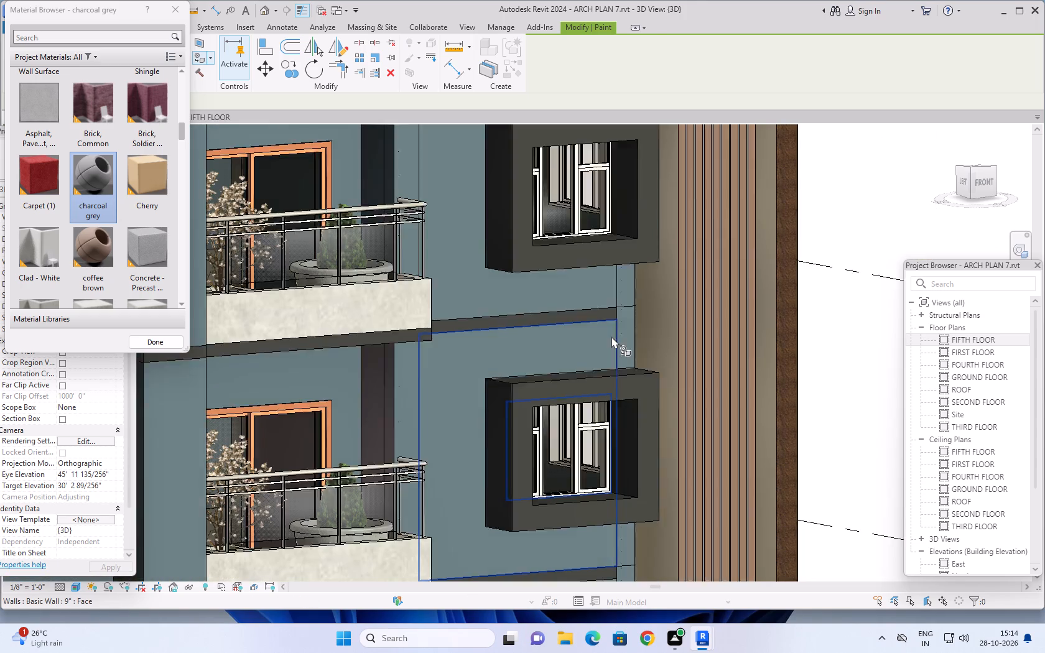
pyautogui.scroll(-3, 611, 338)
pyautogui.scroll(-1, 582, 390)
pyautogui.scroll(2, 529, 371)
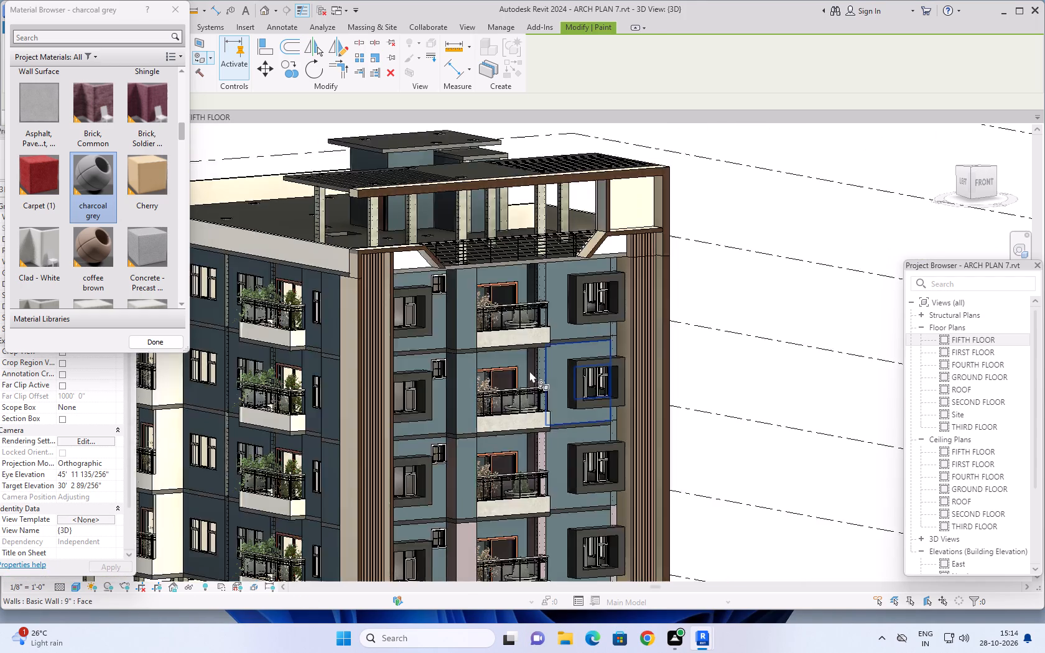
pyautogui.scroll(8, 529, 371)
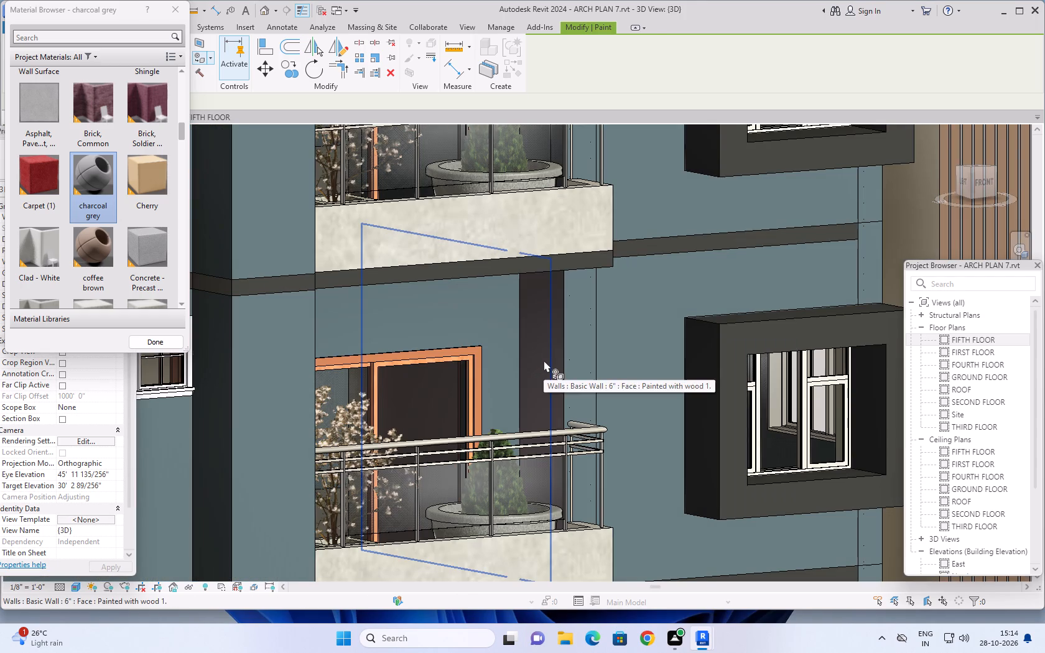
pyautogui.click(544, 360)
pyautogui.click(557, 356)
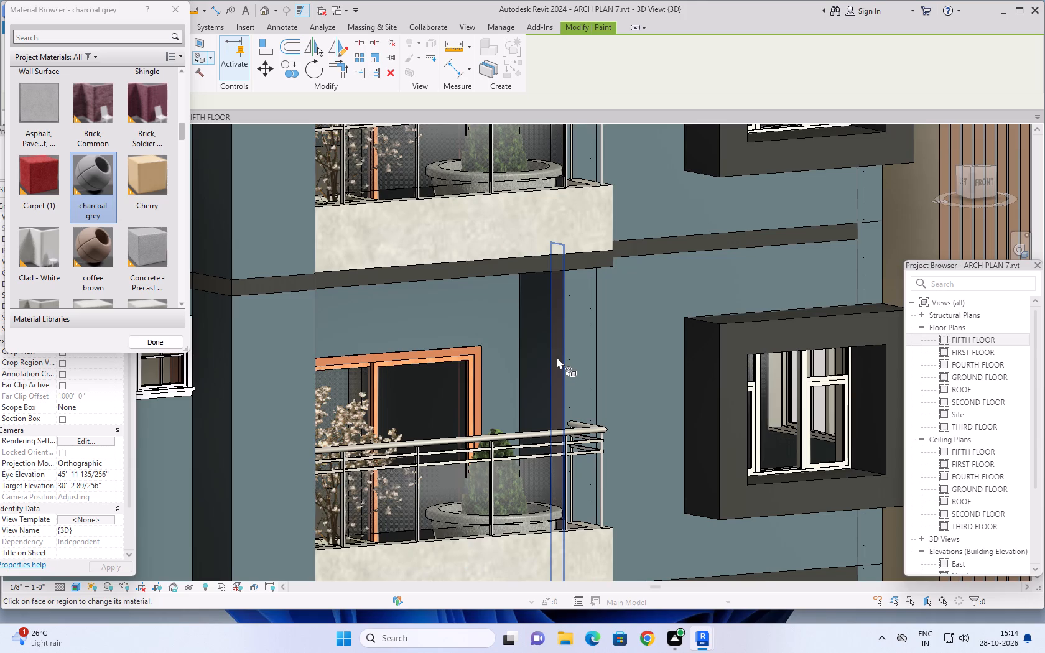
# Paint the side face of the wall strip beside the small window charcoal grey on the third floor from the top.
pyautogui.scroll(-8, 556, 366)
pyautogui.moveTo(592, 432); pyautogui.dragTo(590, 401, button='middle')
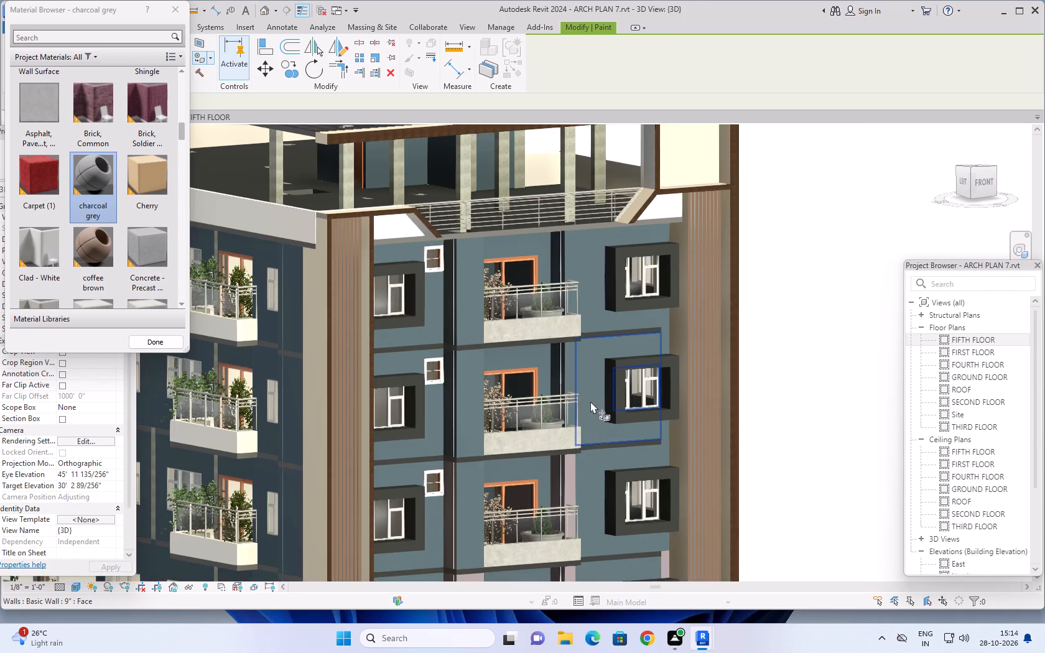
pyautogui.moveTo(590, 401); pyautogui.dragTo(590, 361, button='middle')
pyautogui.scroll(7, 457, 461)
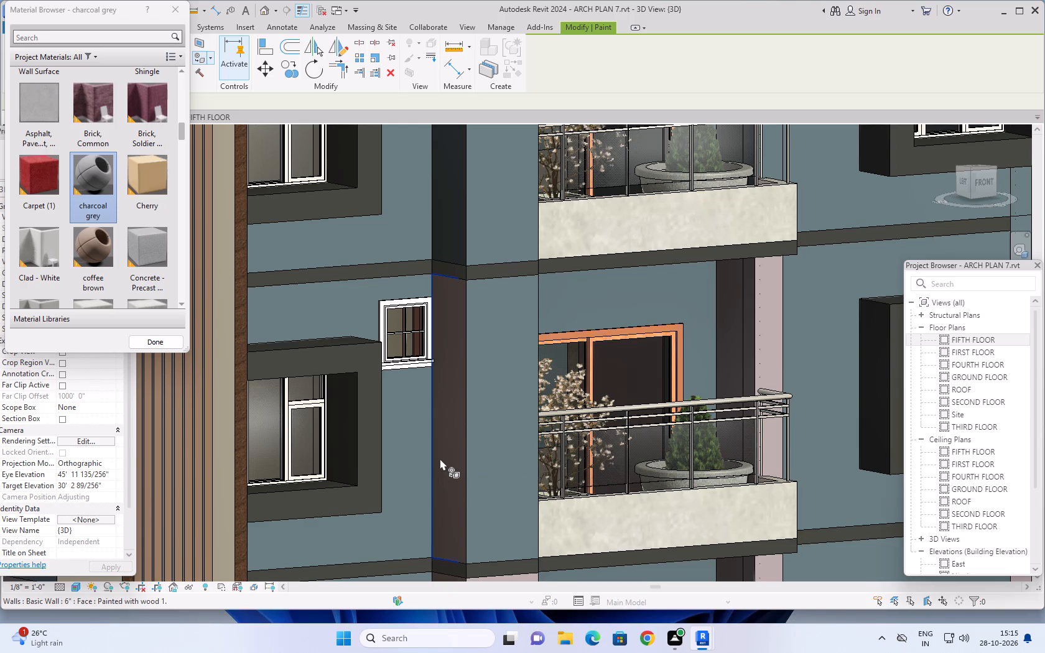
pyautogui.click(452, 422)
# Paint the side and front faces of the wall strip beside the small window charcoal grey on the lowest apartment floor.
pyautogui.scroll(-2, 476, 441)
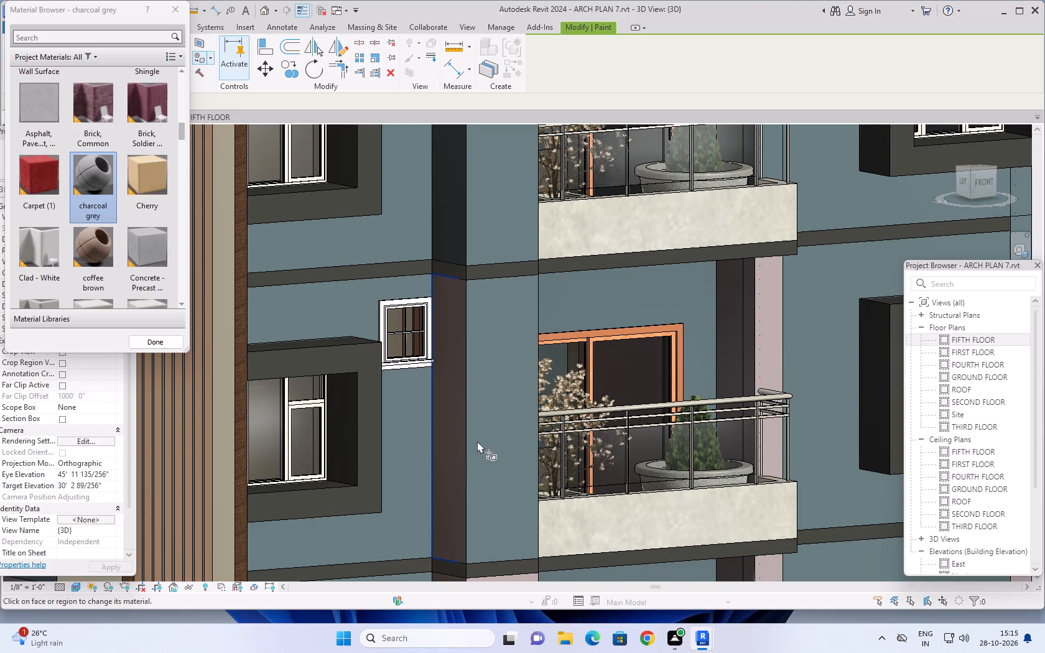
pyautogui.scroll(-4, 477, 441)
pyautogui.moveTo(480, 455); pyautogui.dragTo(480, 338, button='middle')
pyautogui.scroll(3, 450, 486)
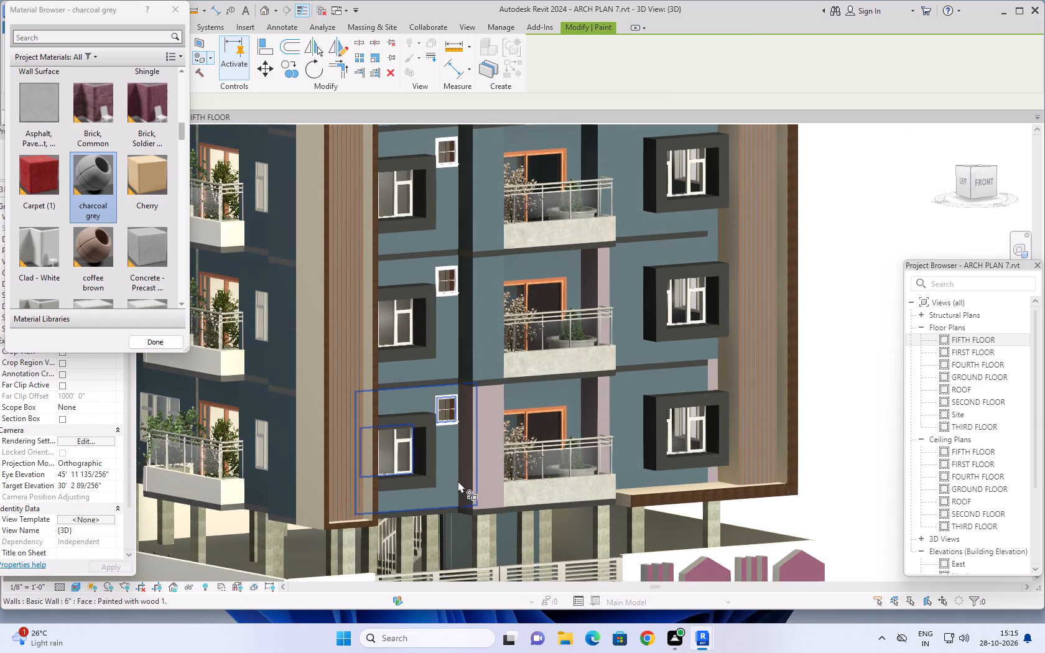
pyautogui.click(471, 452)
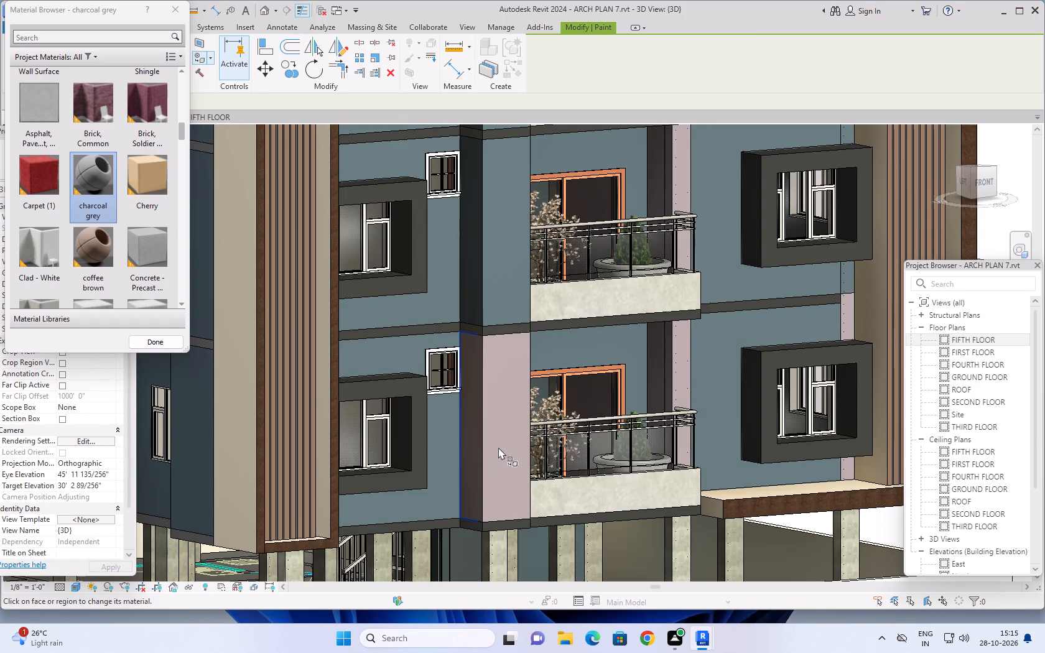
pyautogui.click(514, 445)
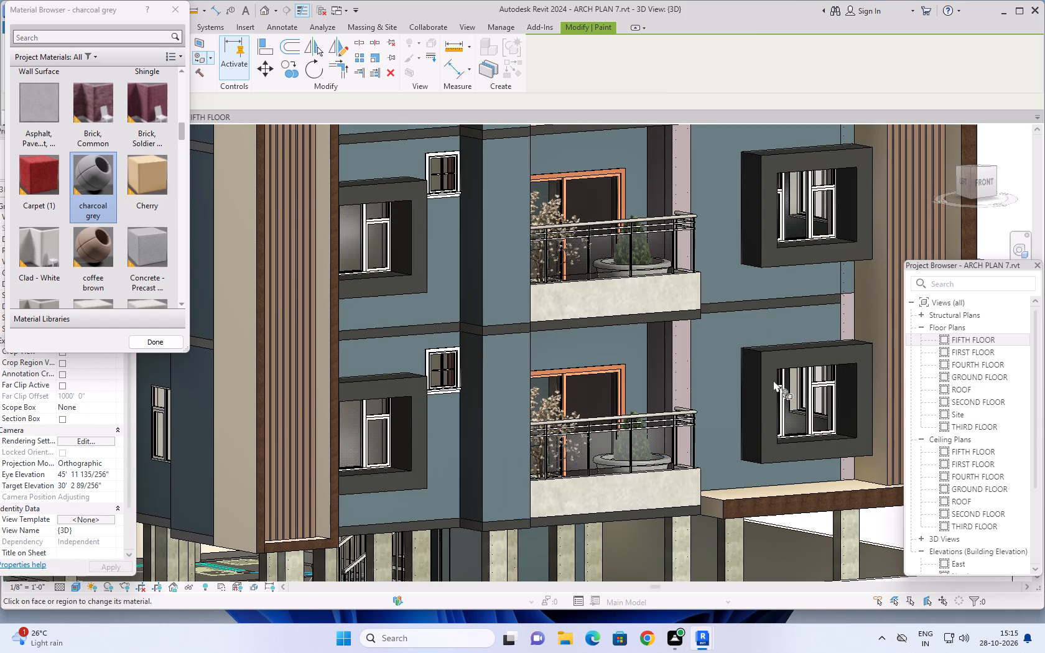
# Paint the recessed wall and the column's front and side faces at the lowest front balcony charcoal grey.
pyautogui.scroll(5, 664, 364)
pyautogui.click(667, 363)
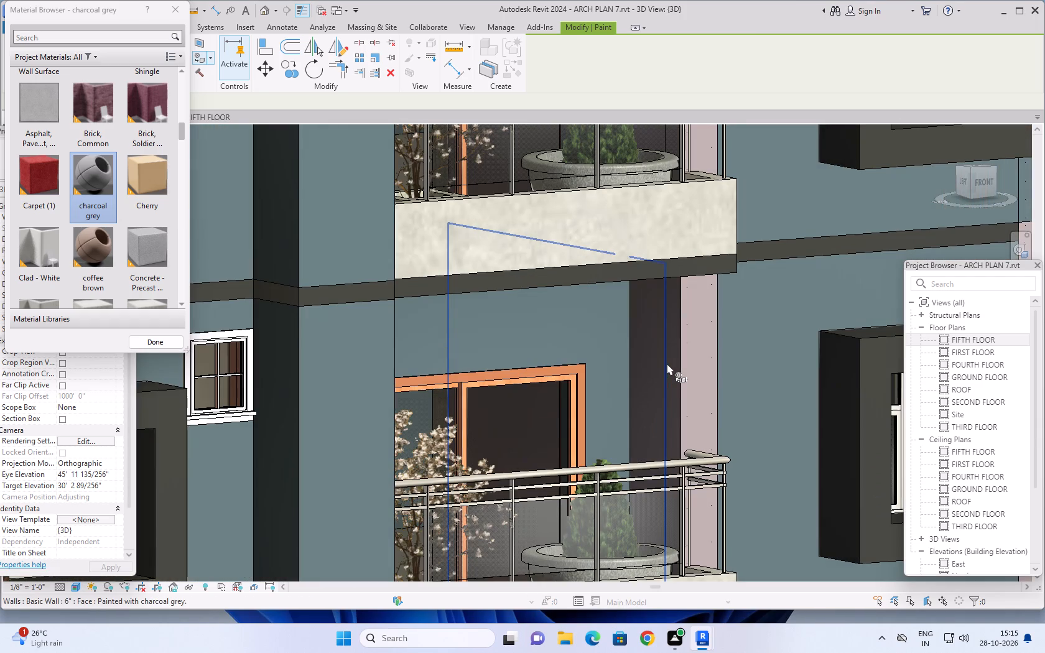
pyautogui.click(702, 362)
pyautogui.scroll(-4, 702, 362)
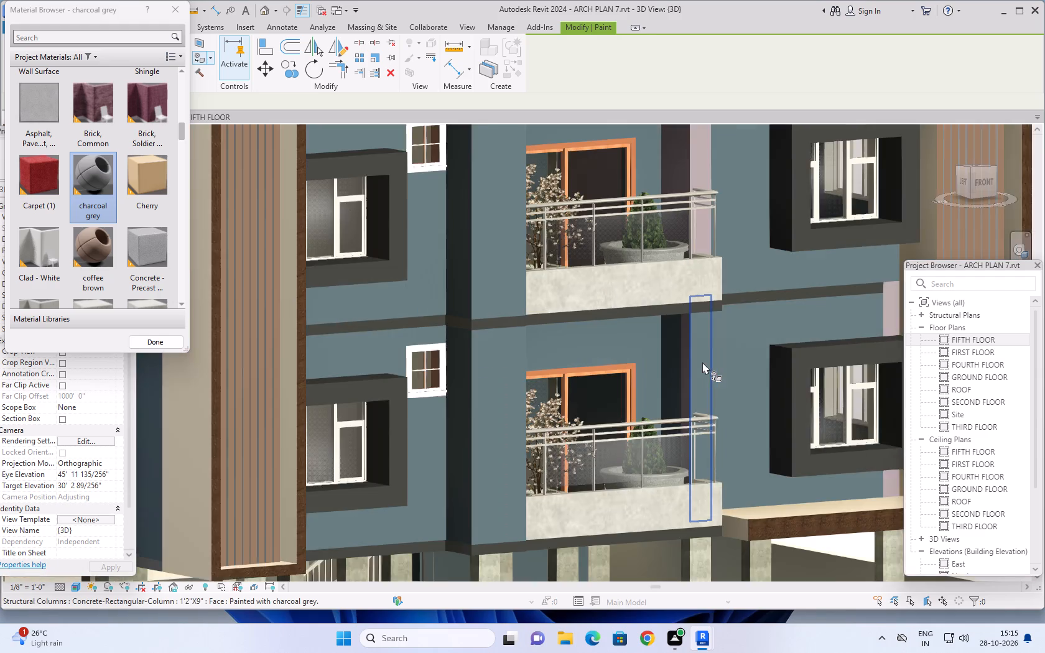
pyautogui.scroll(-2, 702, 362)
pyautogui.scroll(10, 690, 362)
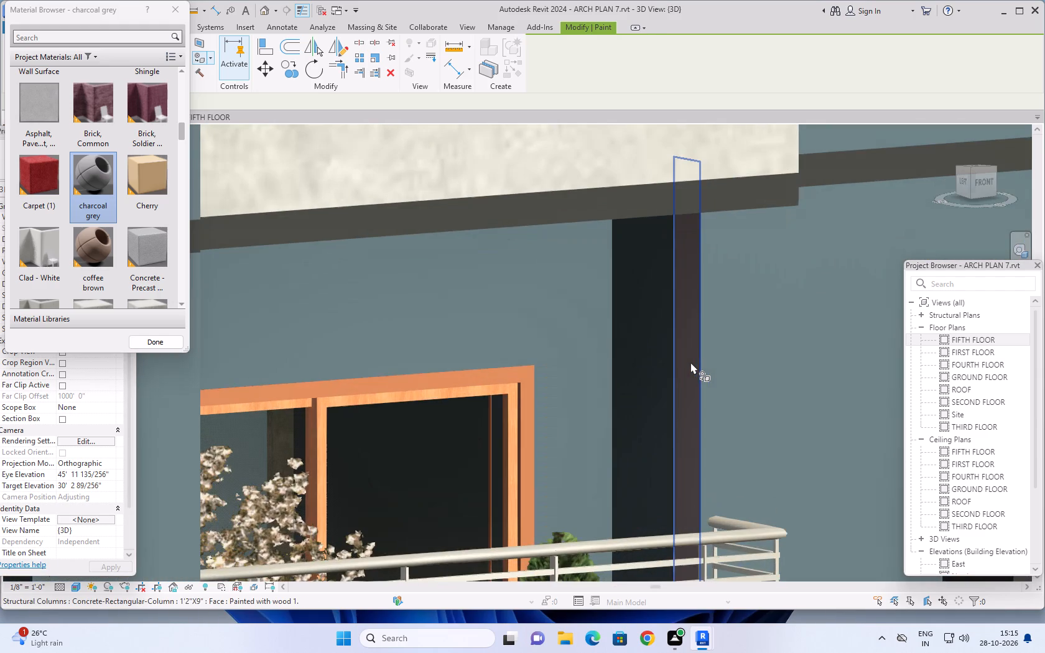
pyautogui.click(689, 362)
# Paint the column's front and side faces and the recessed wall behind the front balcony charcoal grey on the third floor from the top.
pyautogui.scroll(-4, 711, 338)
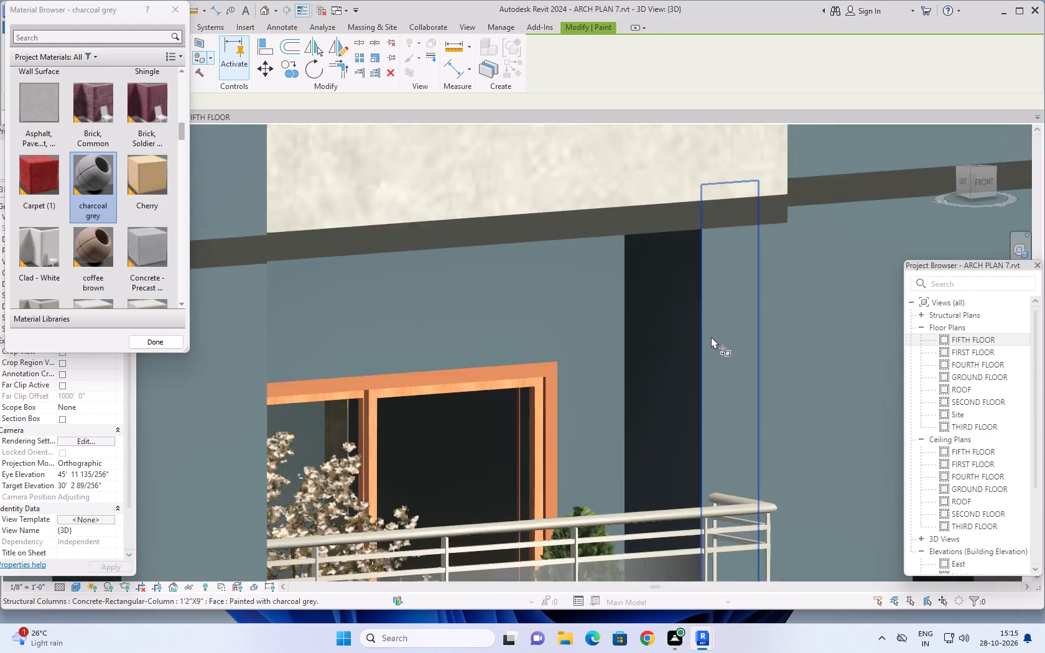
pyautogui.scroll(-6, 711, 336)
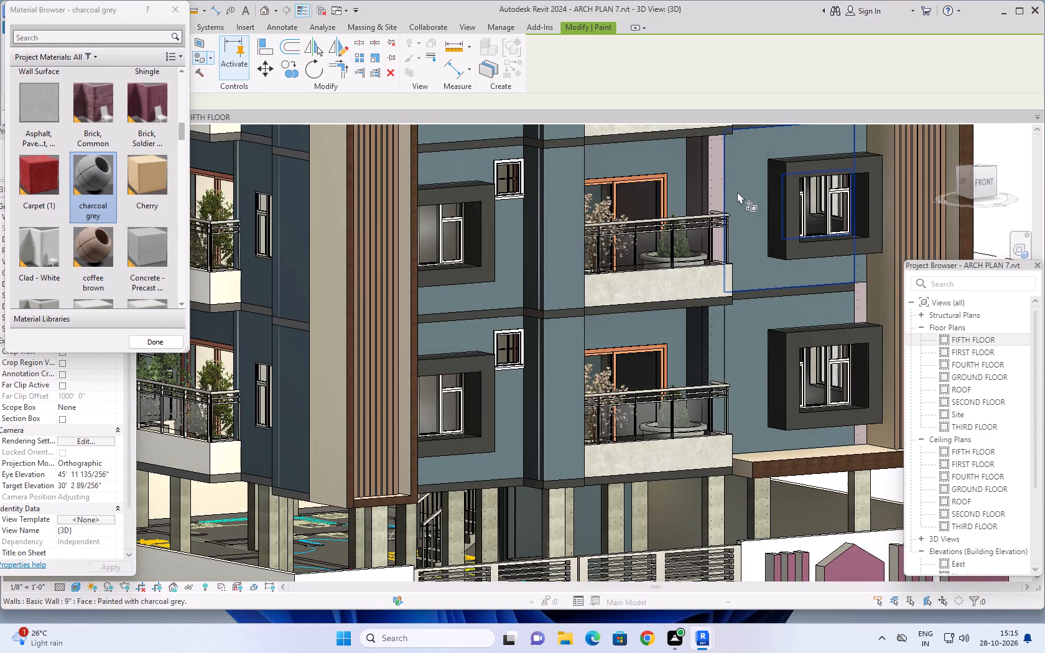
pyautogui.moveTo(737, 192); pyautogui.dragTo(694, 465, button='middle')
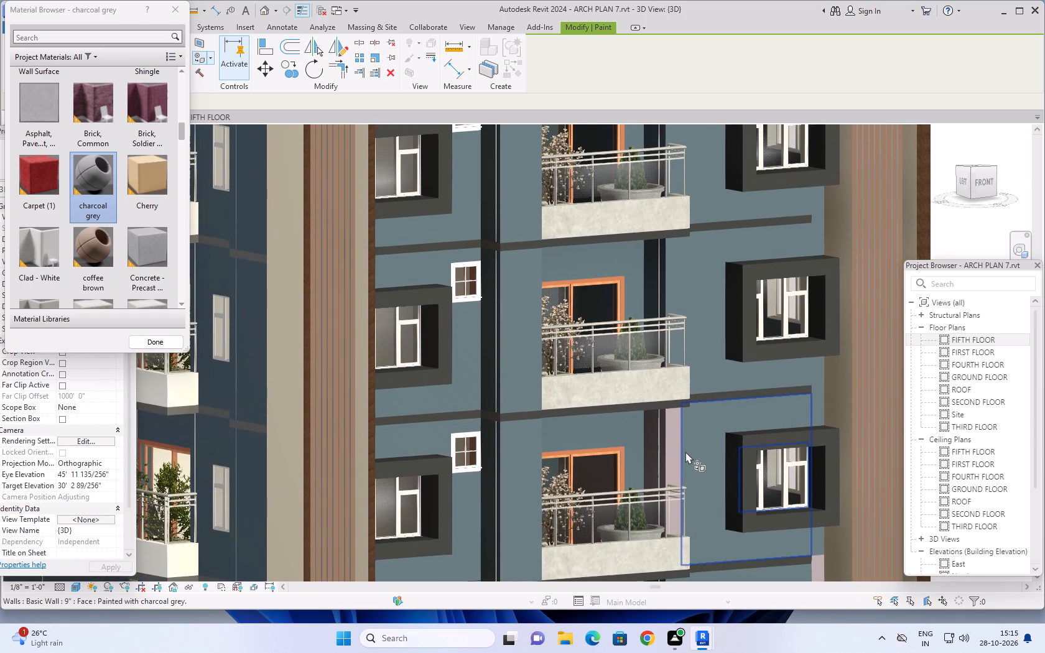
pyautogui.scroll(6, 685, 451)
pyautogui.click(657, 427)
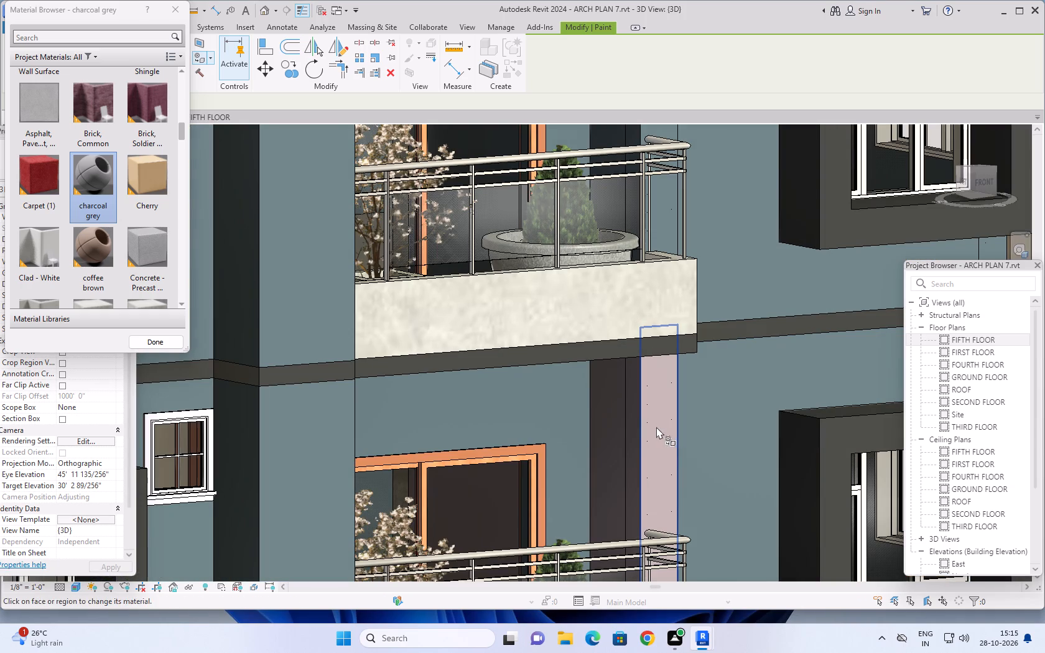
pyautogui.click(620, 415)
pyautogui.click(636, 422)
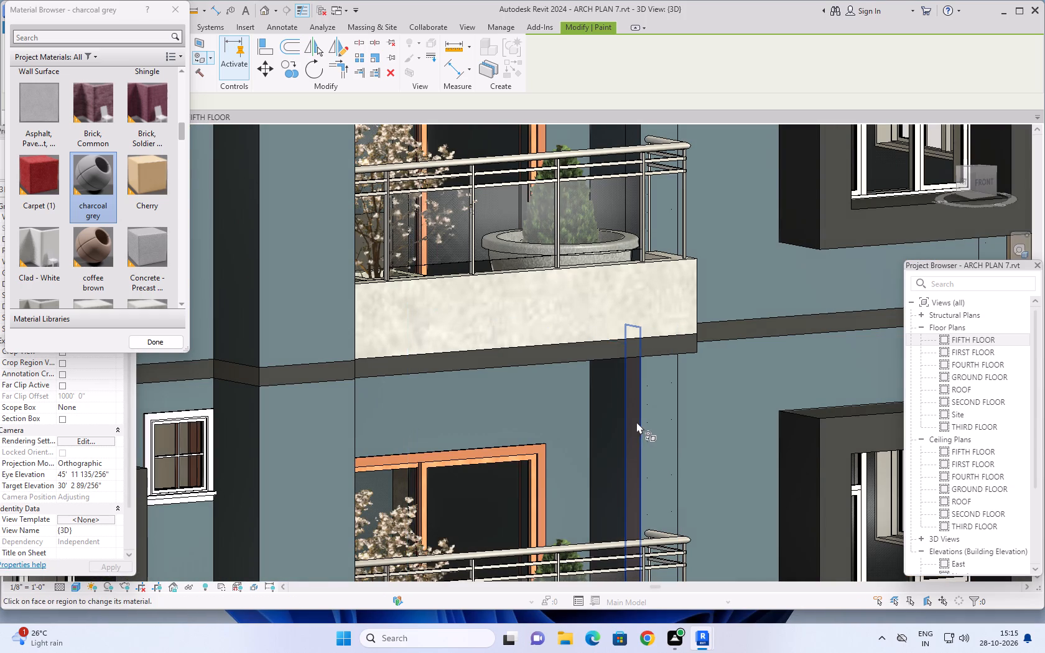
# Paint the remaining pink column face charcoal grey beside the projecting window frame at the front facade's right end on the lowest apartment floor.
pyautogui.scroll(-11, 666, 415)
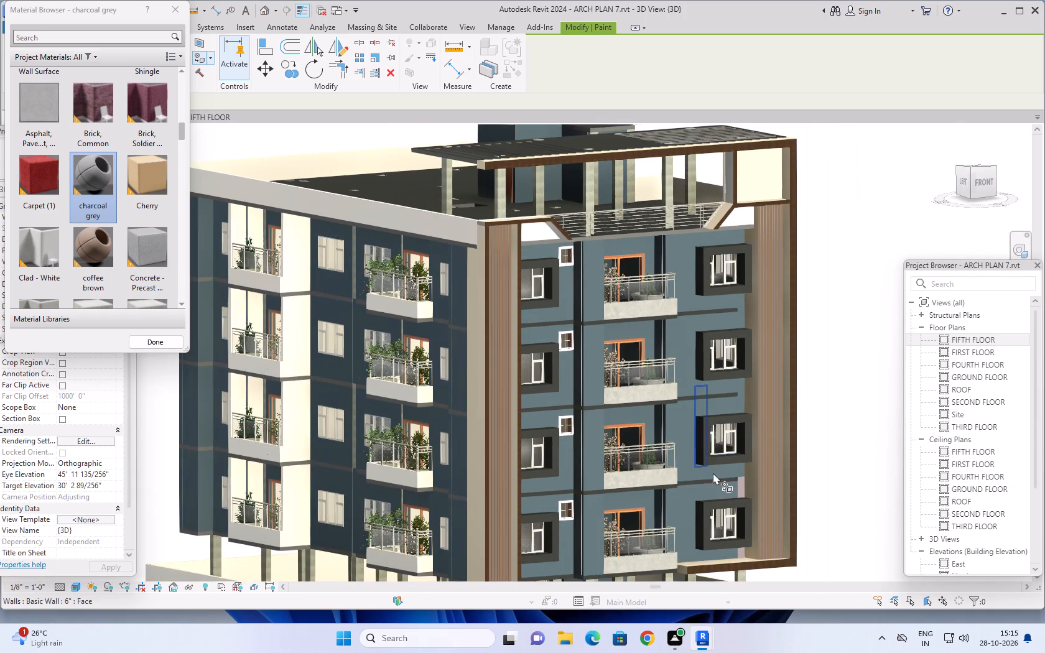
pyautogui.scroll(16, 736, 486)
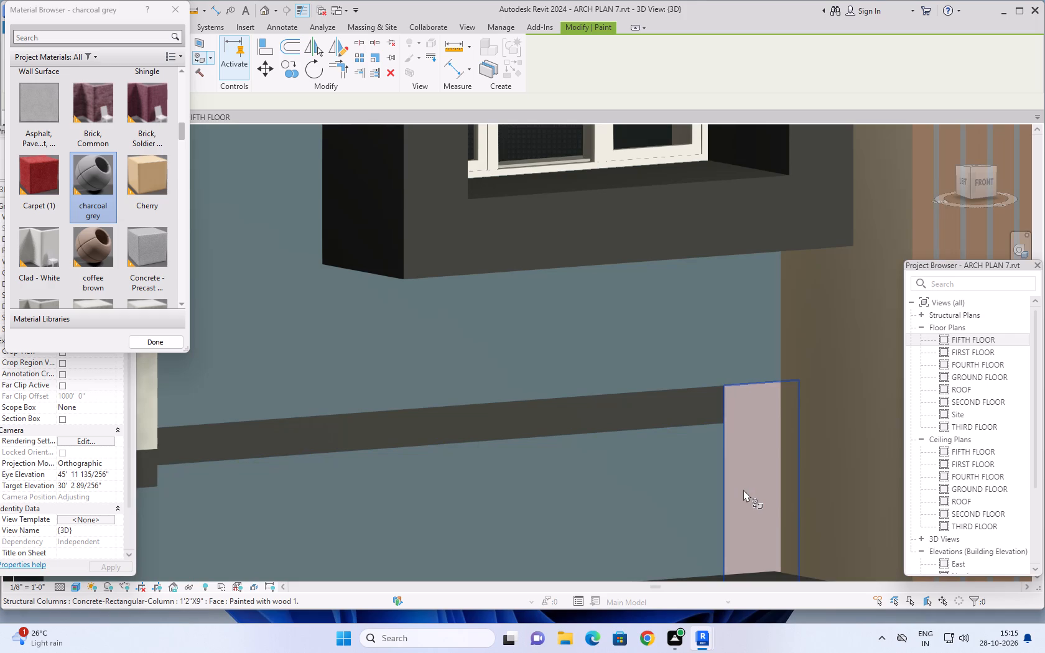
pyautogui.click(747, 486)
# Examine the front, side and back facades for the overall colour scheme and any unpainted faces.
pyautogui.scroll(-7, 650, 456)
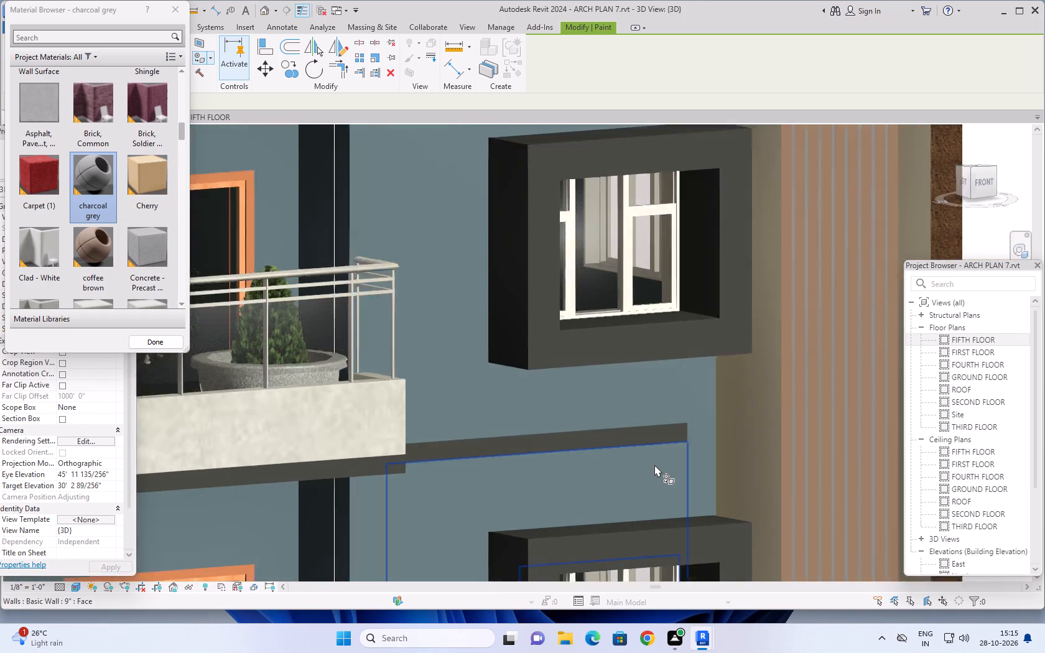
pyautogui.scroll(-8, 654, 465)
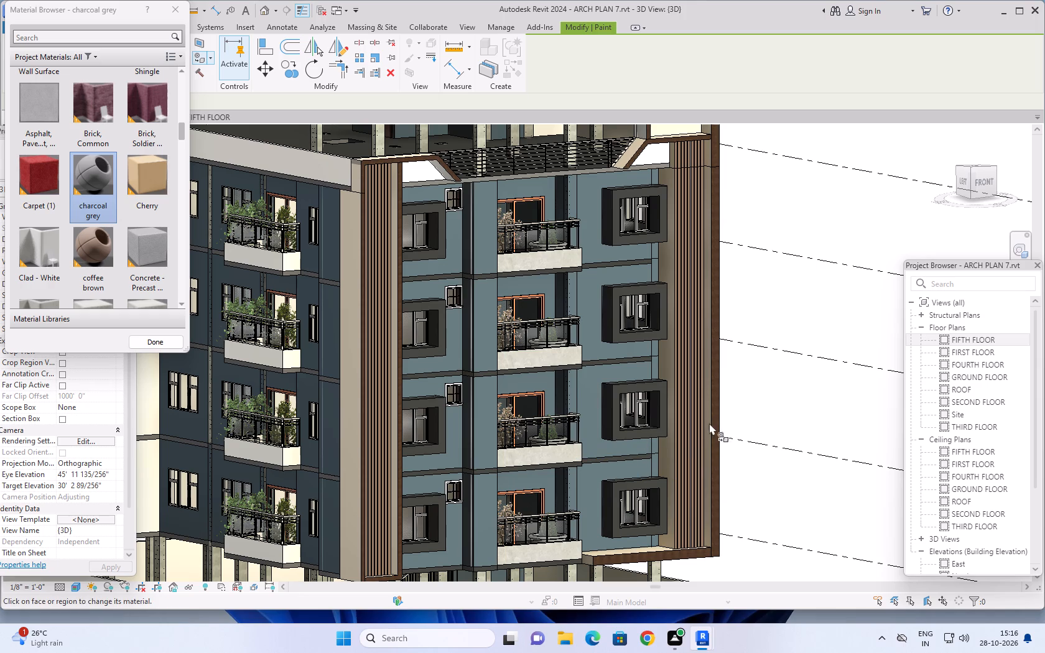
pyautogui.scroll(-1, 758, 402)
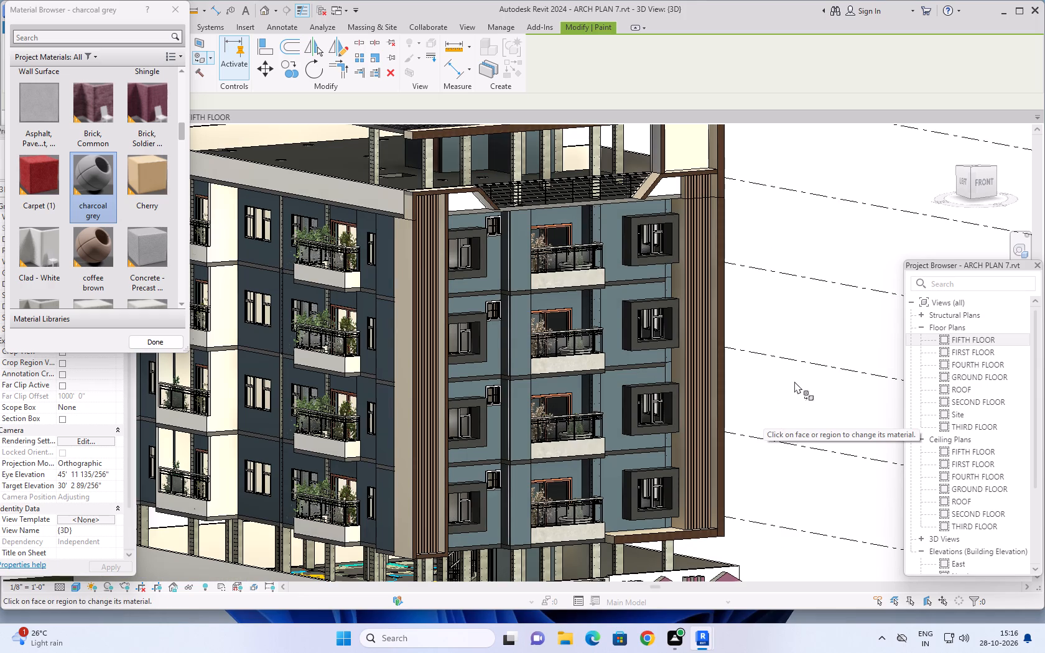
pyautogui.keyDown('shift'); pyautogui.moveTo(795, 399); pyautogui.dragTo(700, 452, button='middle'); pyautogui.keyUp('shift')
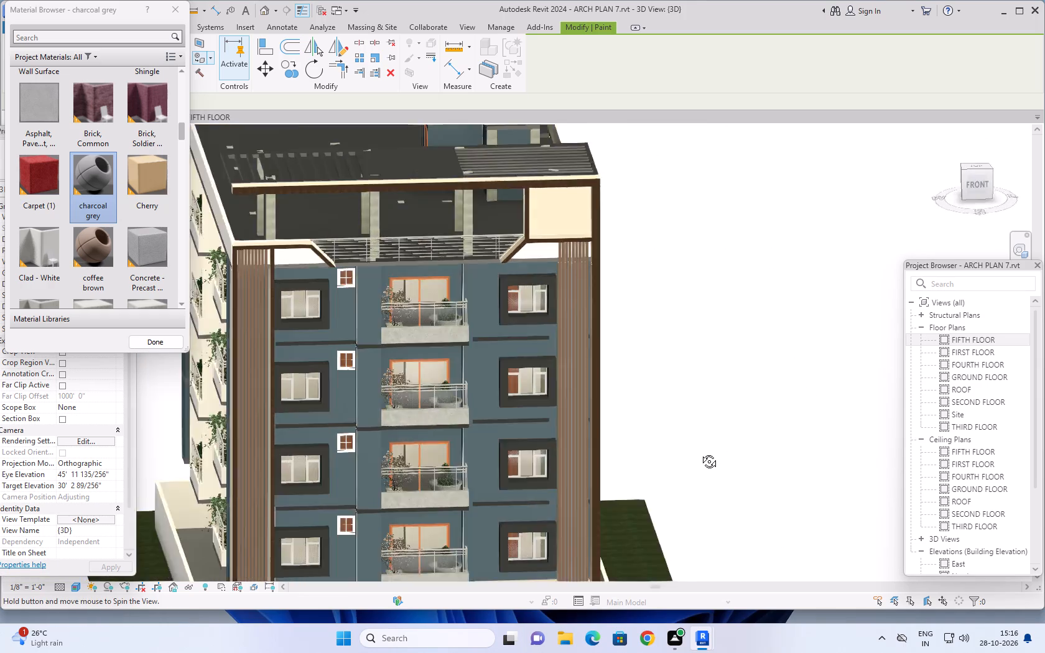
pyautogui.keyDown('shift'); pyautogui.moveTo(700, 452); pyautogui.dragTo(725, 432, button='middle'); pyautogui.keyUp('shift')
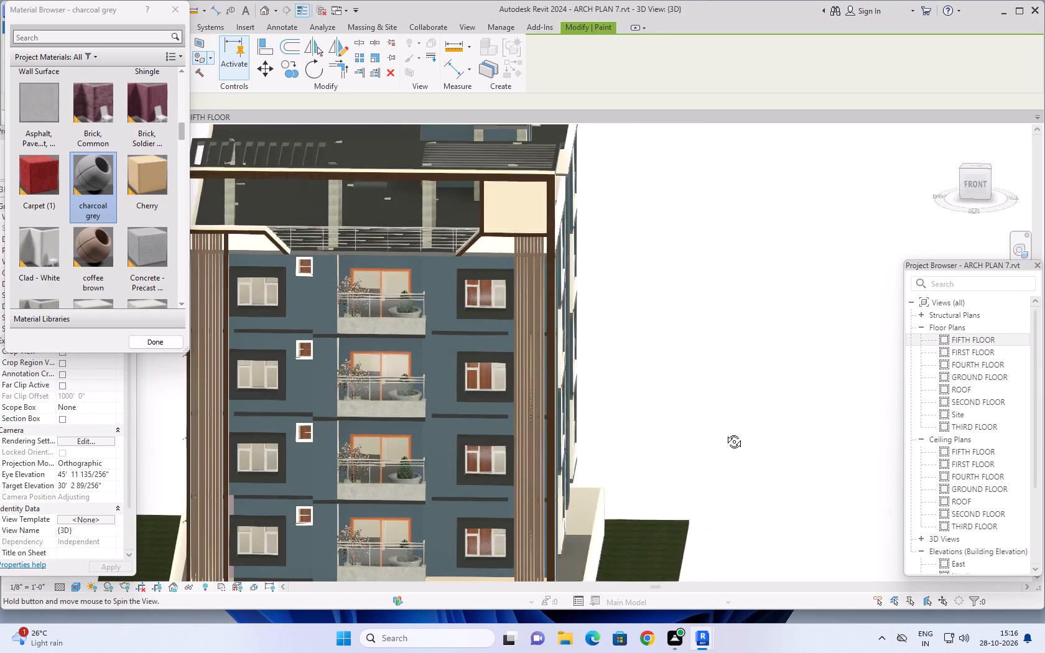
pyautogui.keyDown('shift'); pyautogui.moveTo(725, 432); pyautogui.dragTo(741, 399, button='middle'); pyautogui.keyUp('shift')
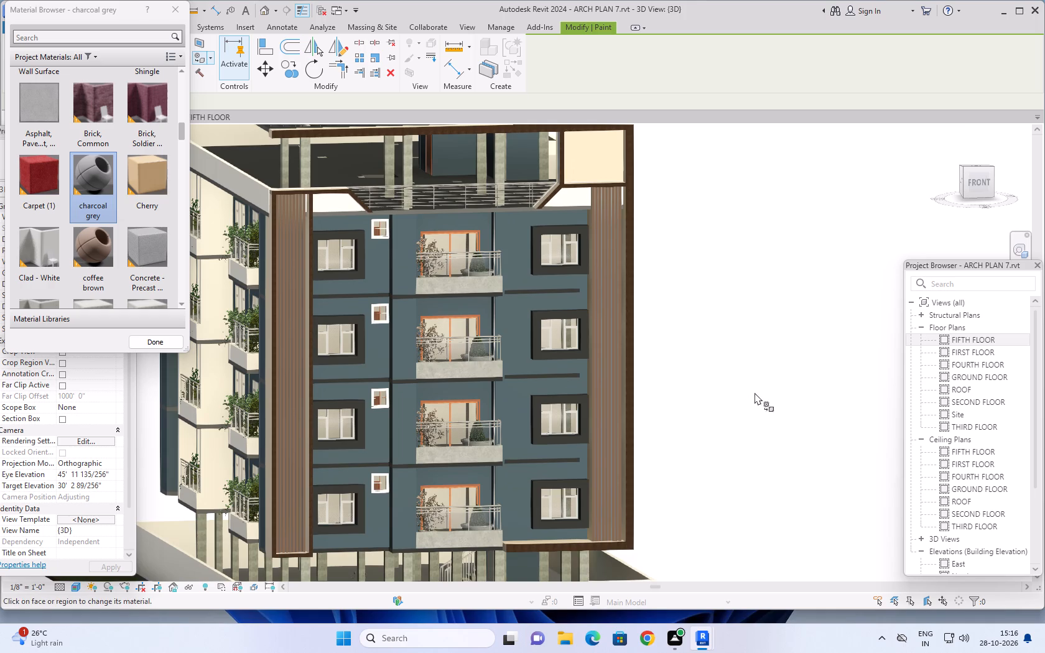
pyautogui.moveTo(761, 369); pyautogui.dragTo(847, 384, button='middle')
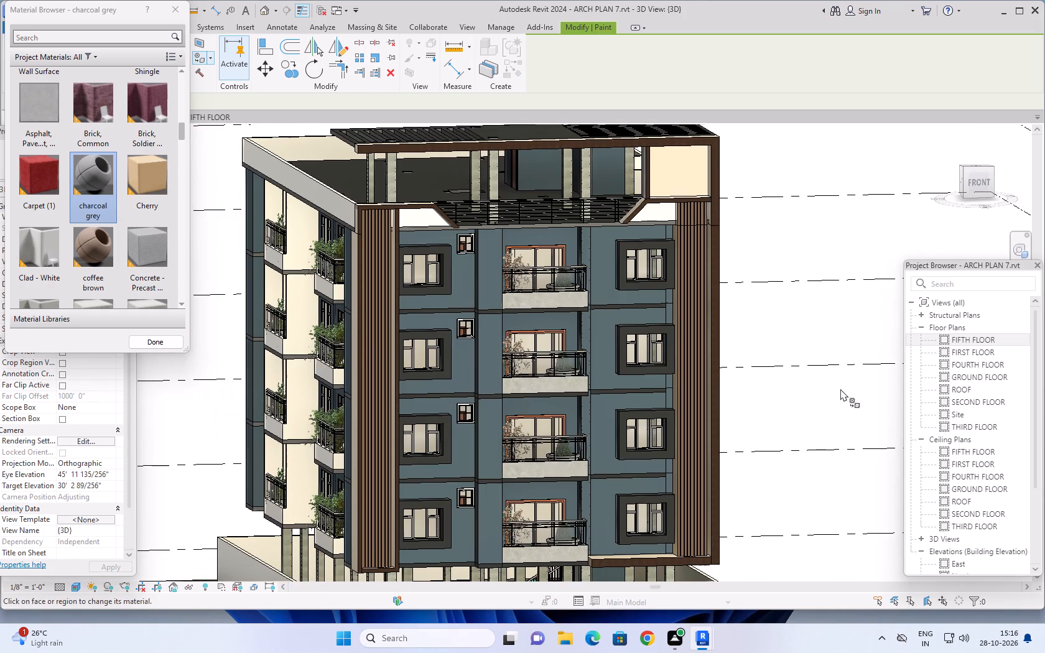
pyautogui.moveTo(840, 389); pyautogui.dragTo(672, 409, button='middle')
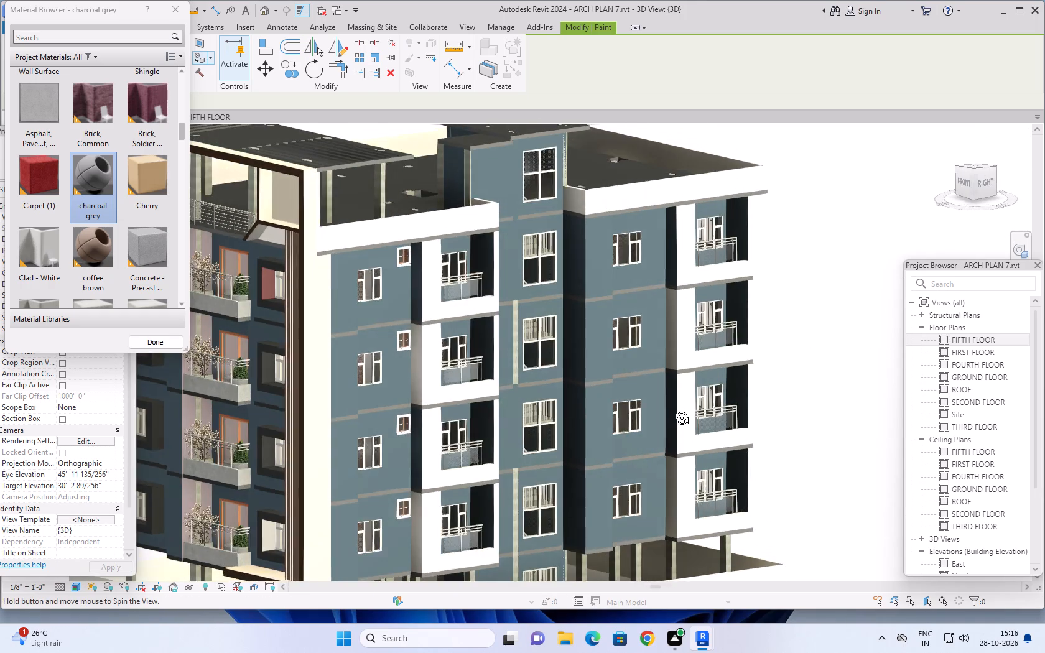
pyautogui.moveTo(672, 409); pyautogui.dragTo(374, 435, button='middle')
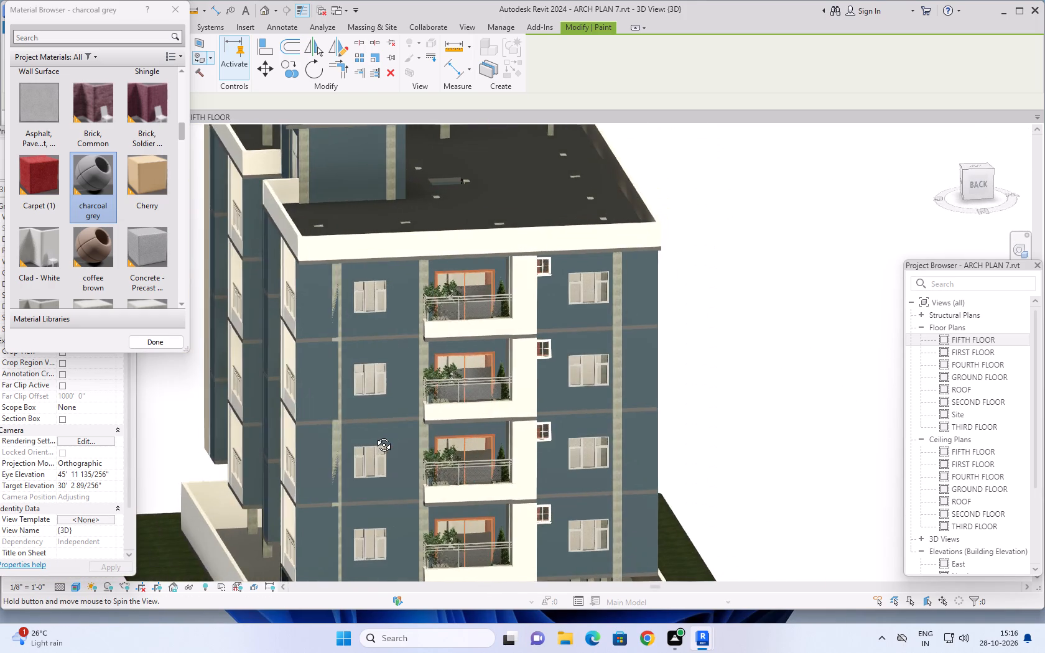
pyautogui.moveTo(374, 435); pyautogui.dragTo(875, 409, button='middle')
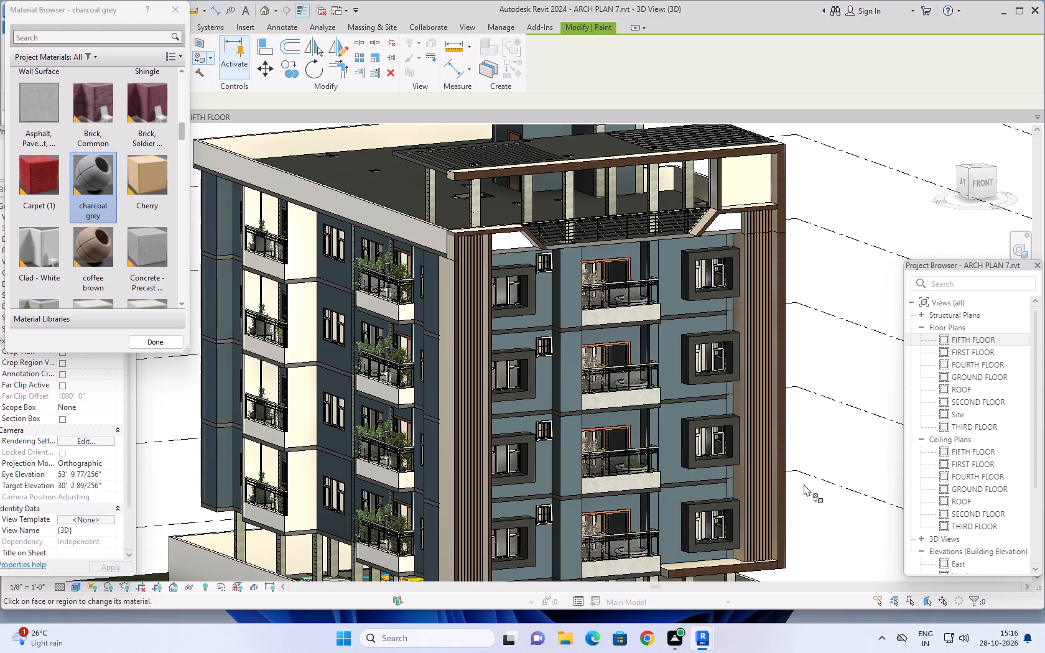
pyautogui.moveTo(819, 481); pyautogui.dragTo(819, 401, button='middle')
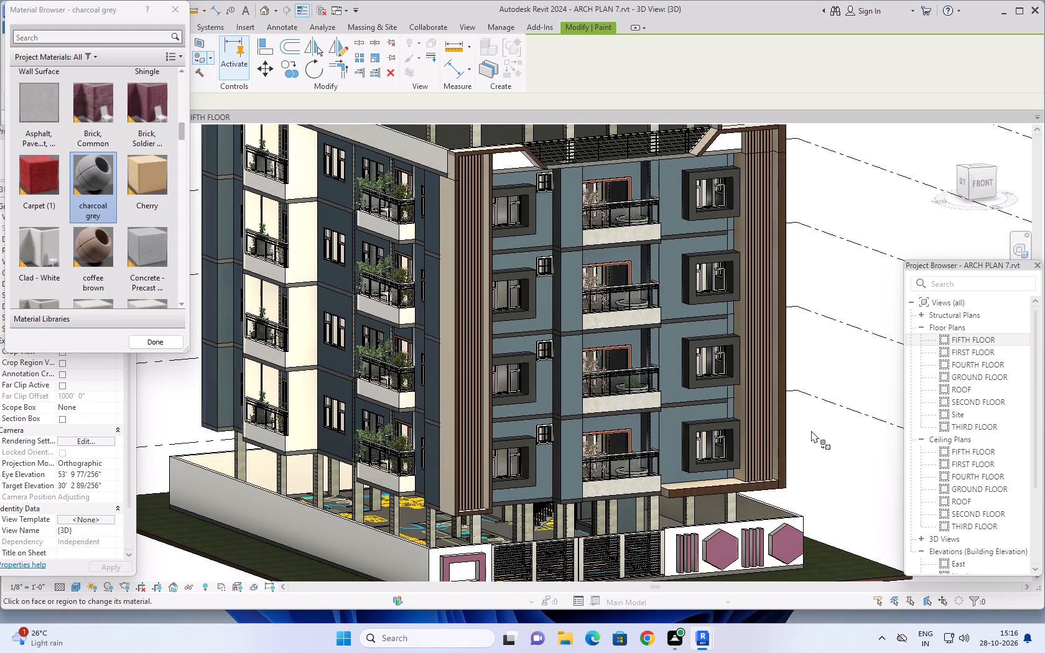
pyautogui.keyDown('shift'); pyautogui.moveTo(804, 419); pyautogui.dragTo(878, 437, button='middle'); pyautogui.keyUp('shift')
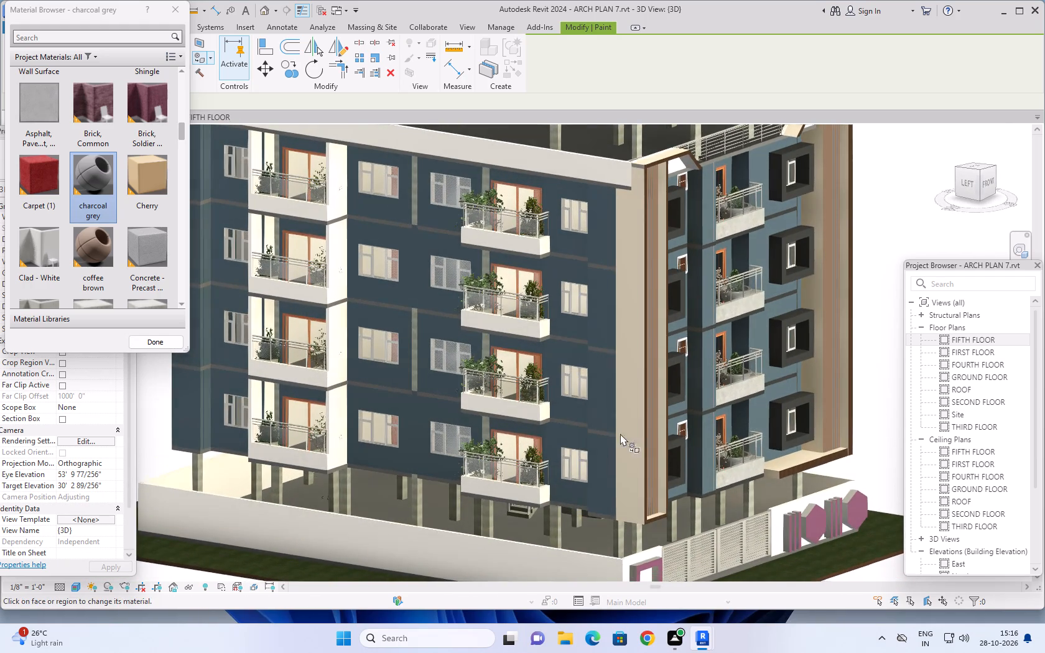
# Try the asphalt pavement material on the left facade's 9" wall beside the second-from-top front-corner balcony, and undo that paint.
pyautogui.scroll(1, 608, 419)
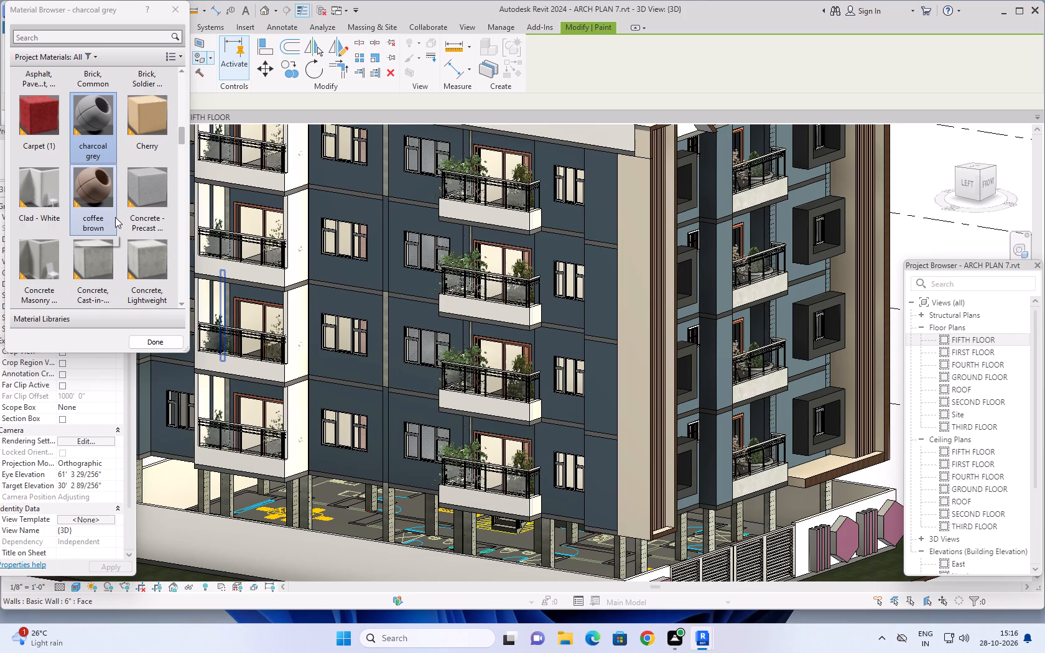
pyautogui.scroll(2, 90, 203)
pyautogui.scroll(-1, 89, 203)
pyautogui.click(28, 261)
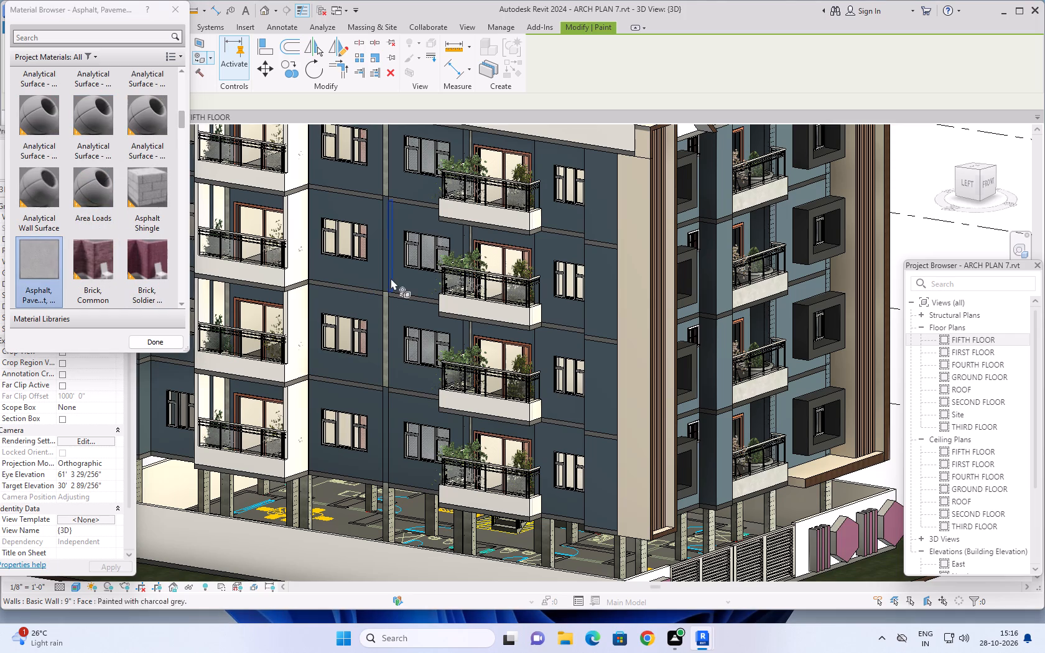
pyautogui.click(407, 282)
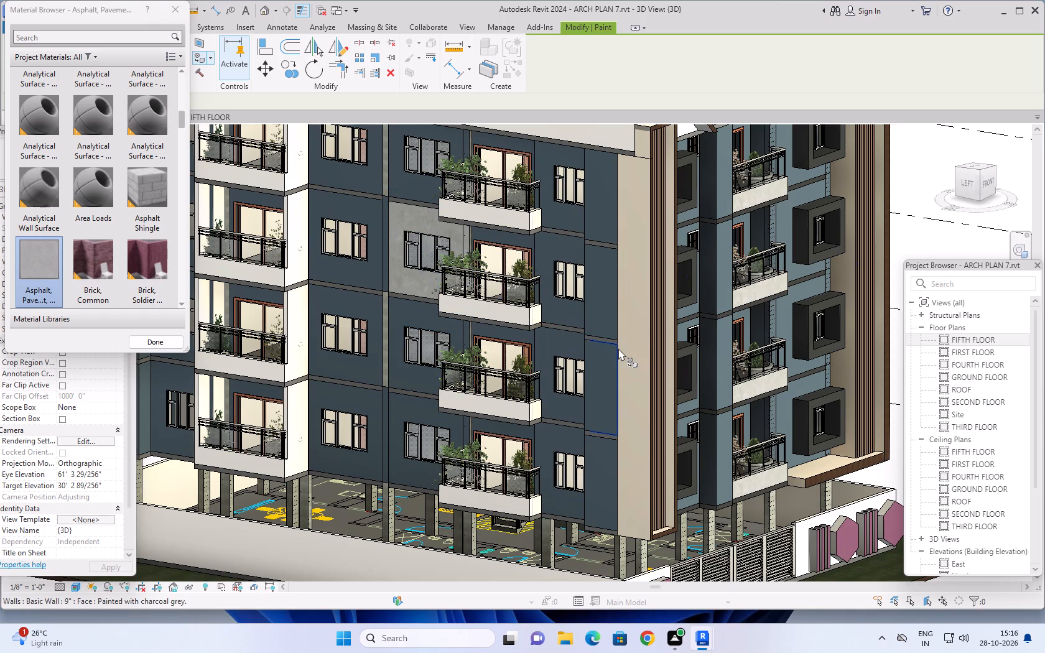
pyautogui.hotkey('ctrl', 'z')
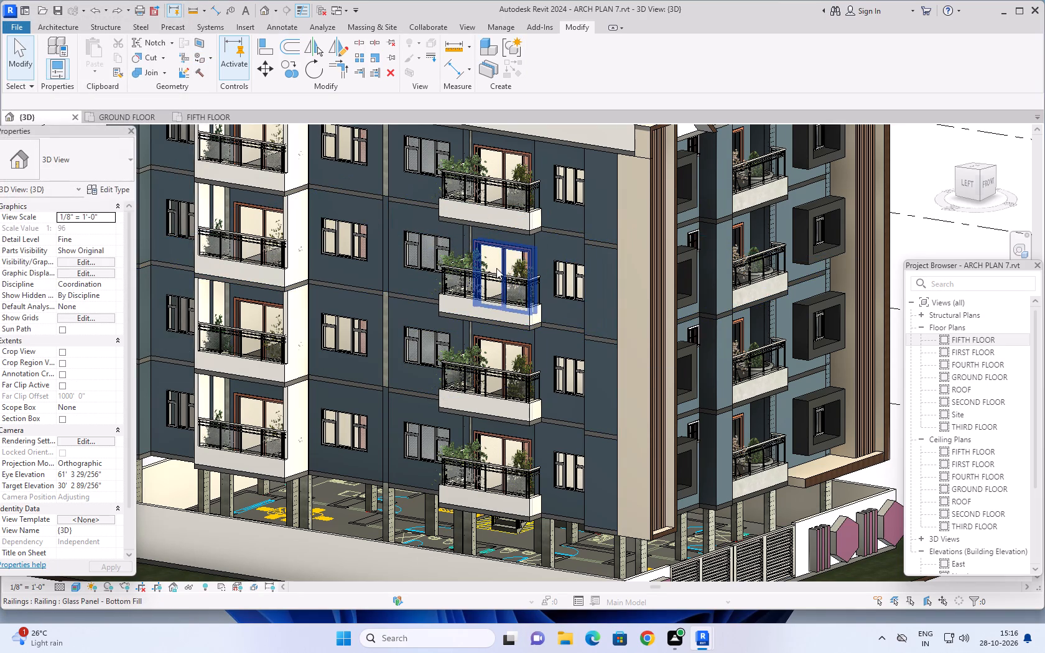
# Paint the top floor's front walls around both projecting windows and the wall strip beside the balcony with the asphalt pavement material.
pyautogui.keyDown('shift'); pyautogui.moveTo(565, 363); pyautogui.dragTo(478, 348, button='middle'); pyautogui.keyUp('shift')
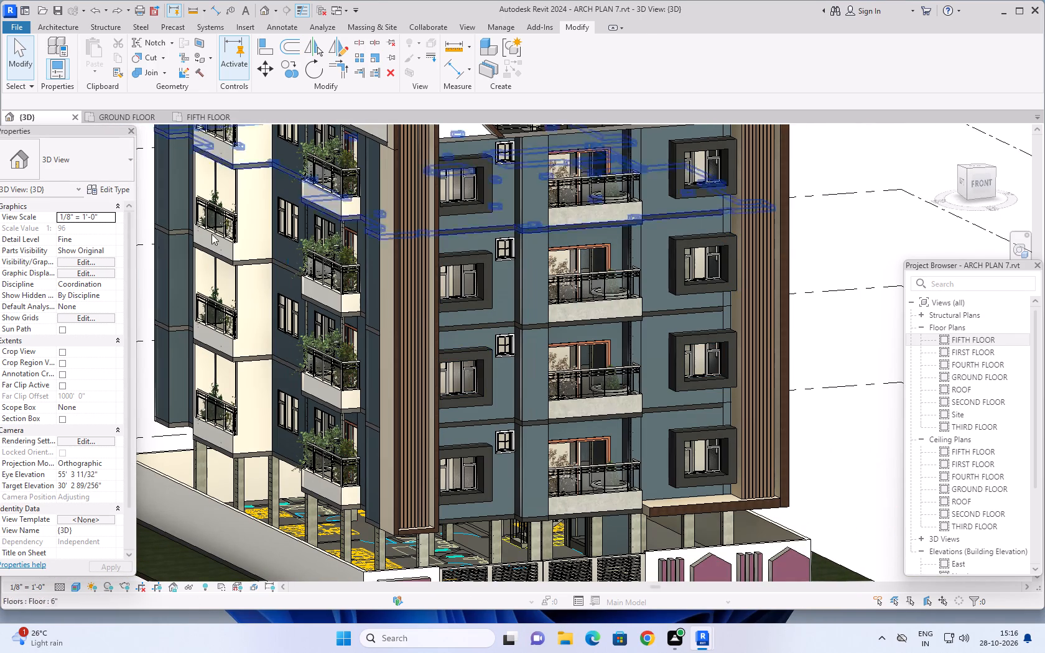
pyautogui.click(198, 55)
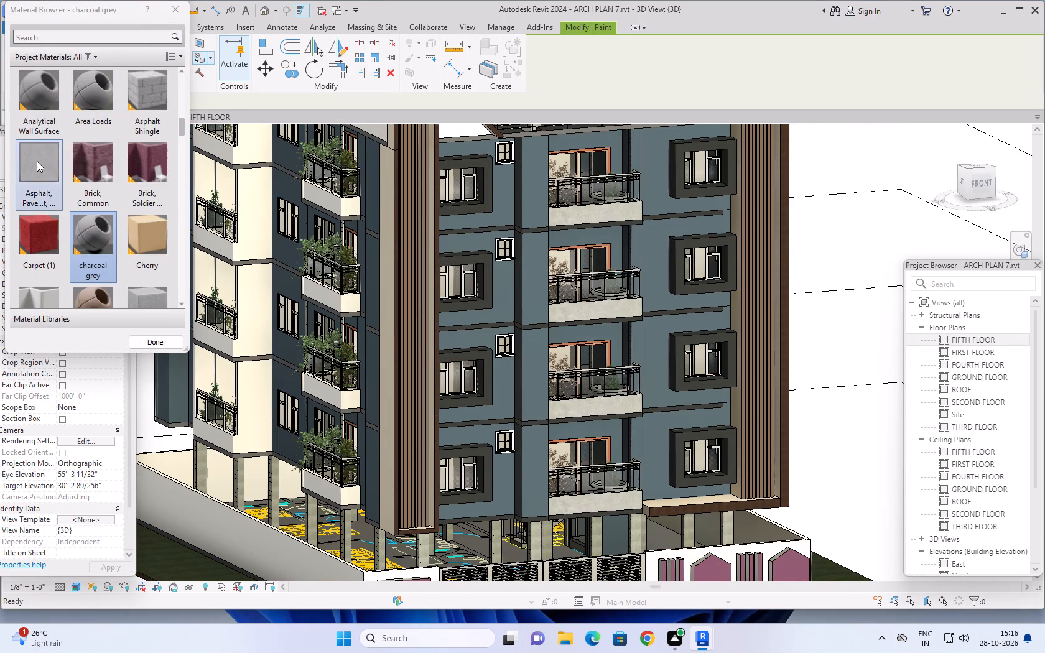
pyautogui.click(37, 161)
pyautogui.moveTo(475, 221); pyautogui.dragTo(475, 221, button='middle')
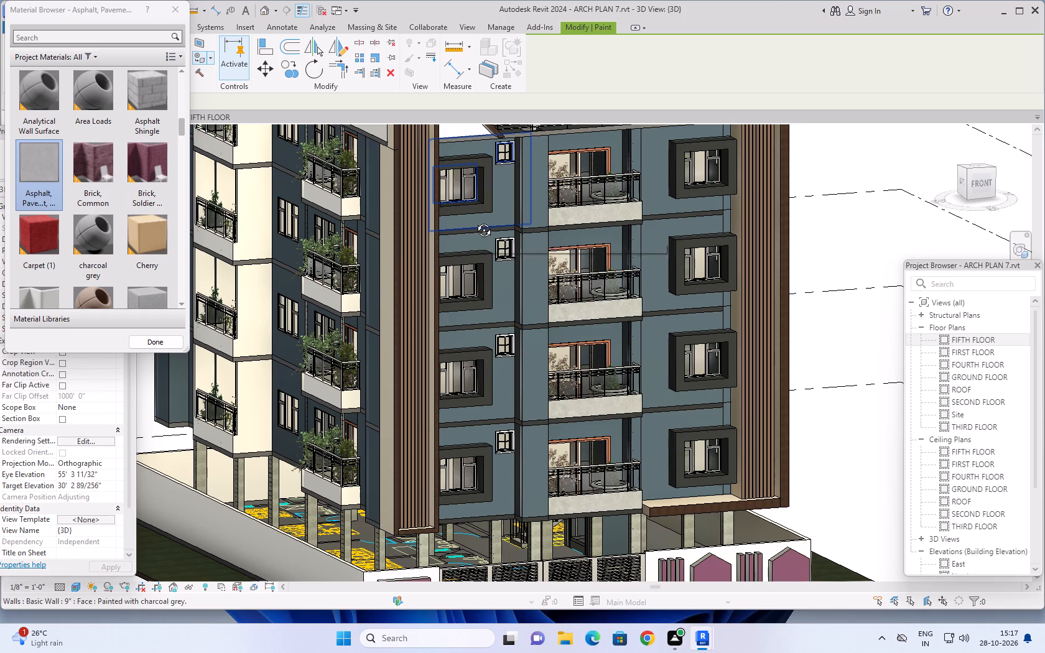
pyautogui.moveTo(475, 221); pyautogui.dragTo(447, 203, button='middle')
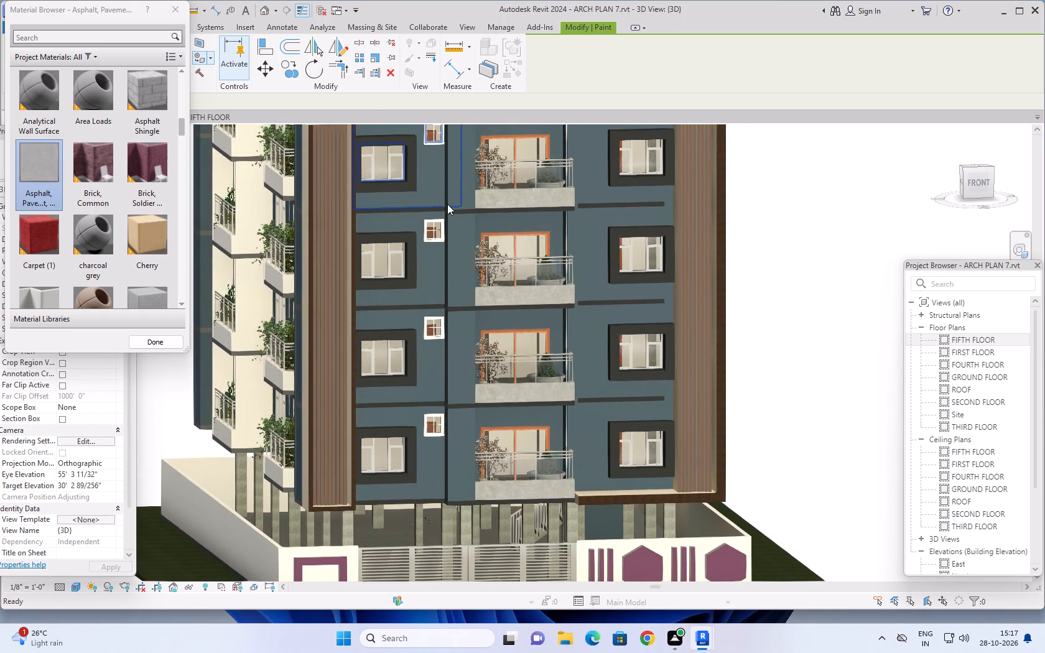
pyautogui.scroll(-2, 447, 204)
pyautogui.moveTo(448, 206); pyautogui.dragTo(463, 291, button='middle')
pyautogui.scroll(1, 444, 291)
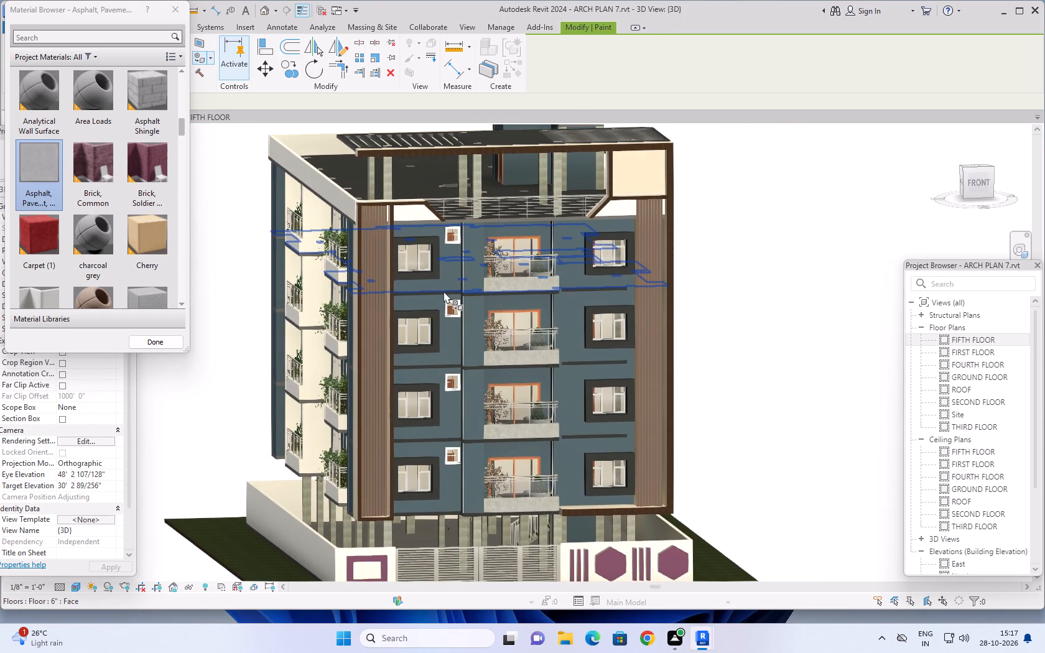
pyautogui.click(434, 281)
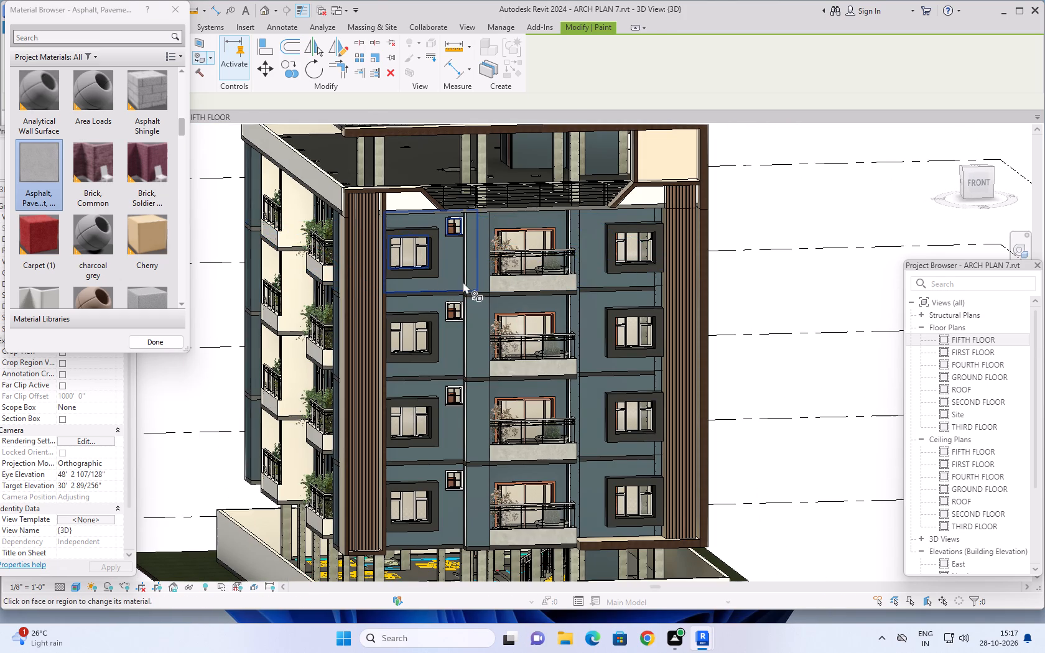
pyautogui.click(600, 276)
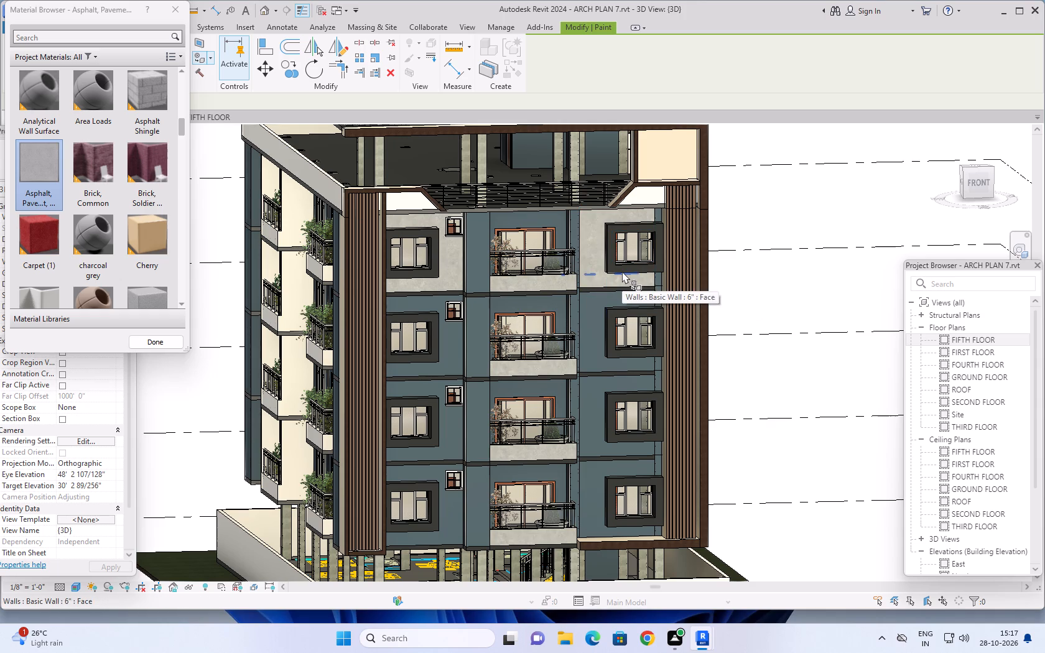
pyautogui.scroll(2, 611, 267)
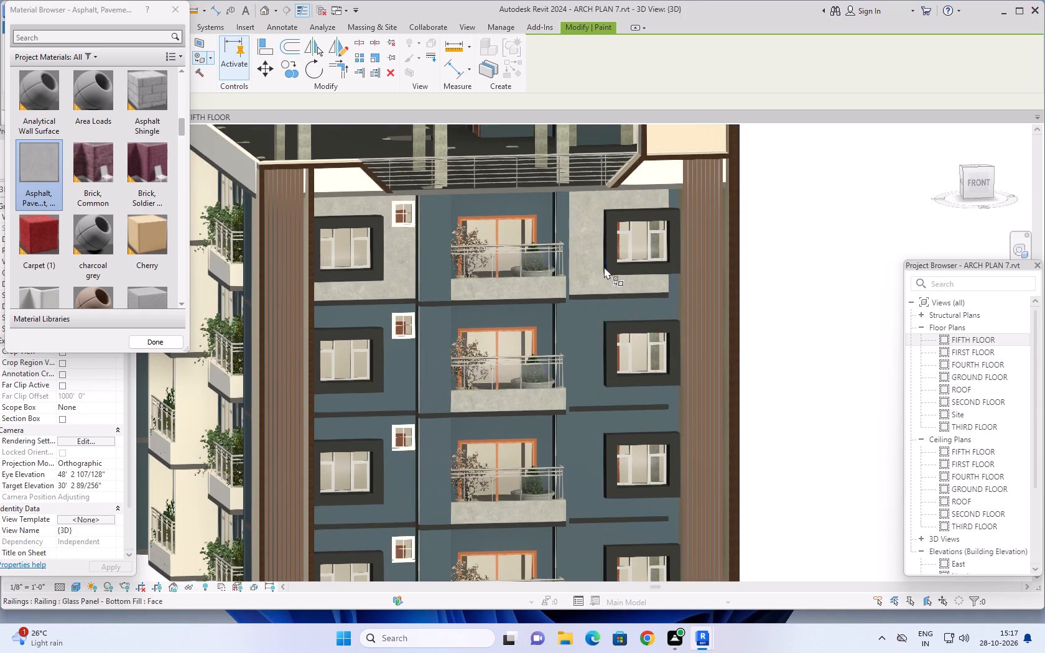
pyautogui.click(429, 236)
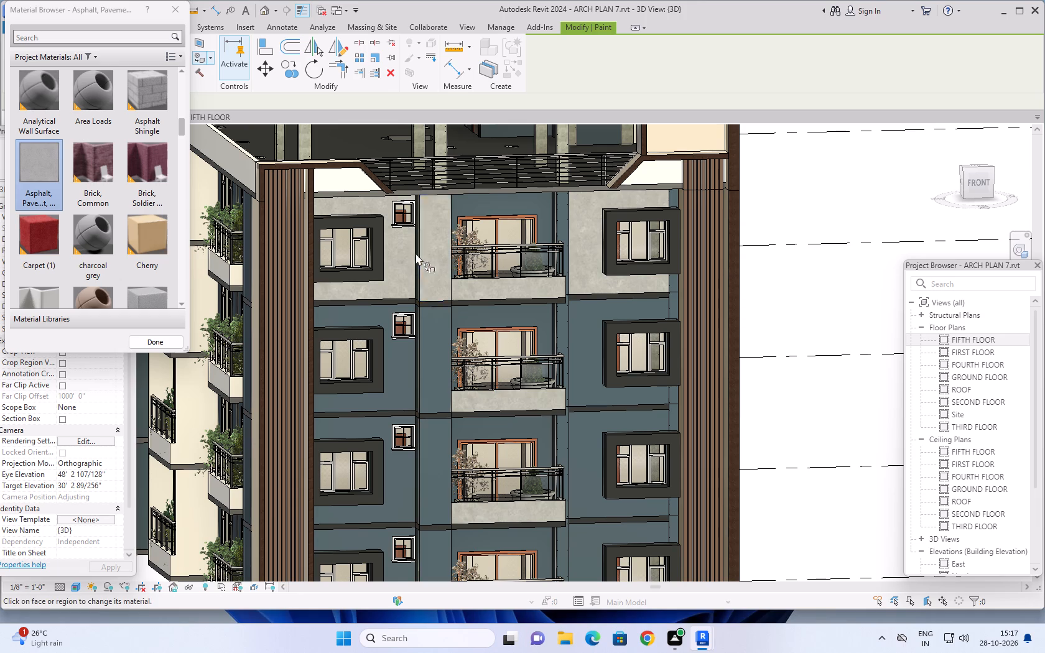
# Paint the side face of the top floor's wall strip beside the small window with the asphalt pavement material.
pyautogui.keyDown('shift'); pyautogui.moveTo(419, 274); pyautogui.dragTo(445, 282, button='middle'); pyautogui.keyUp('shift')
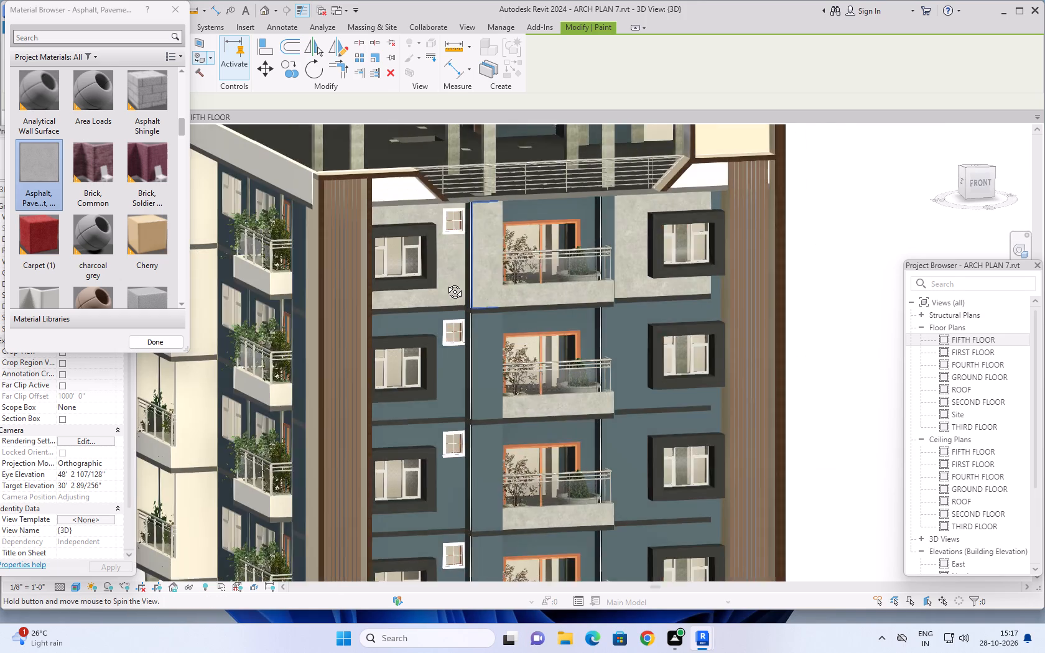
pyautogui.keyDown('shift'); pyautogui.moveTo(445, 282); pyautogui.dragTo(475, 290, button='middle'); pyautogui.keyUp('shift')
pyautogui.scroll(4, 518, 285)
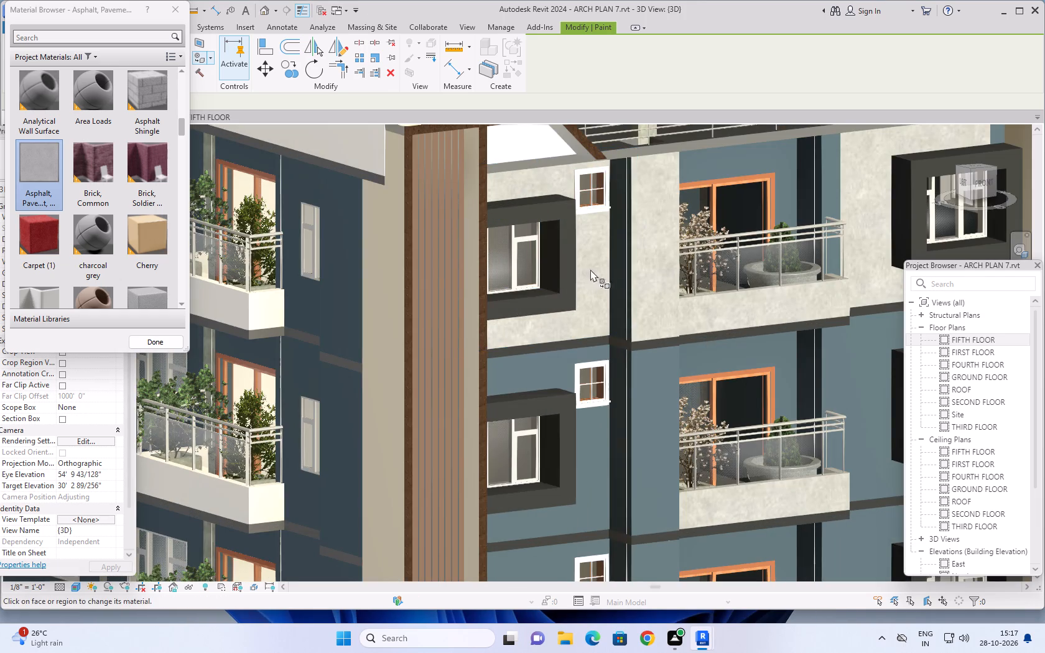
pyautogui.click(621, 259)
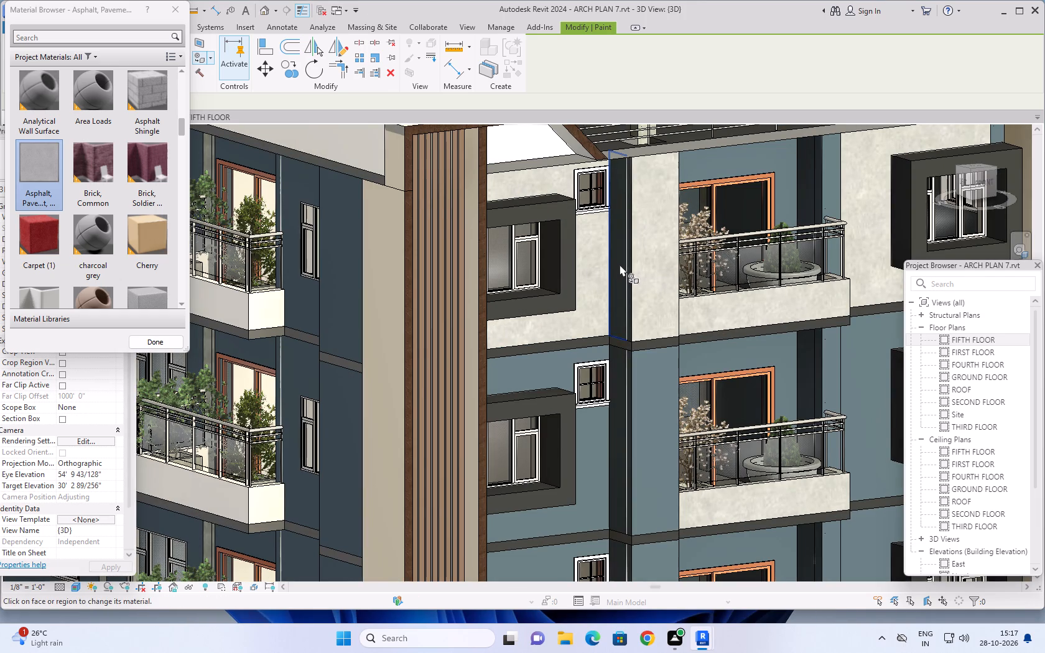
# Paint the top floor's front wall strip beside the vertical slats and the column beside the balcony with the asphalt pavement material.
pyautogui.scroll(-2, 603, 282)
pyautogui.moveTo(597, 285); pyautogui.dragTo(574, 291, button='middle')
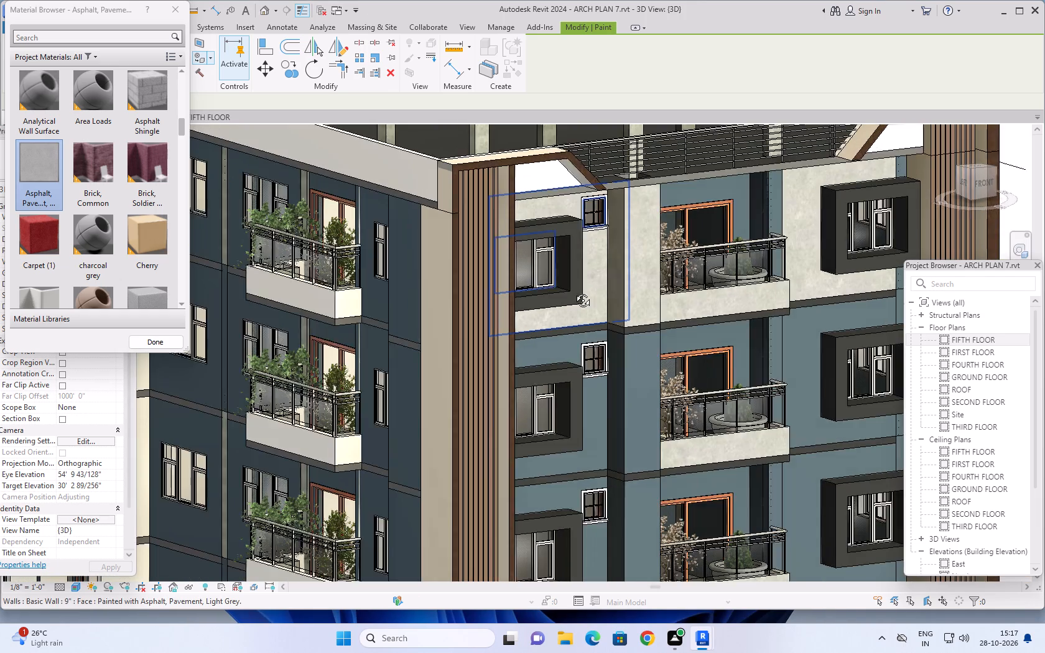
pyautogui.moveTo(574, 291); pyautogui.dragTo(531, 300, button='middle')
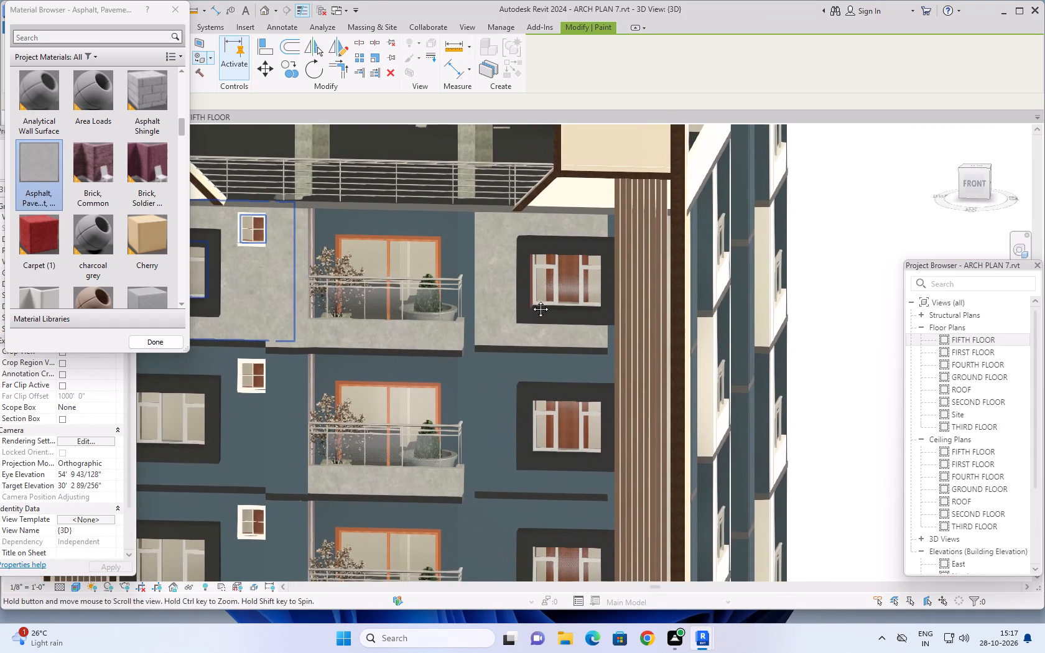
pyautogui.moveTo(531, 300); pyautogui.dragTo(533, 301, button='middle')
pyautogui.scroll(4, 570, 281)
pyautogui.keyDown('shift'); pyautogui.moveTo(502, 363); pyautogui.dragTo(501, 364, button='middle'); pyautogui.keyUp('shift')
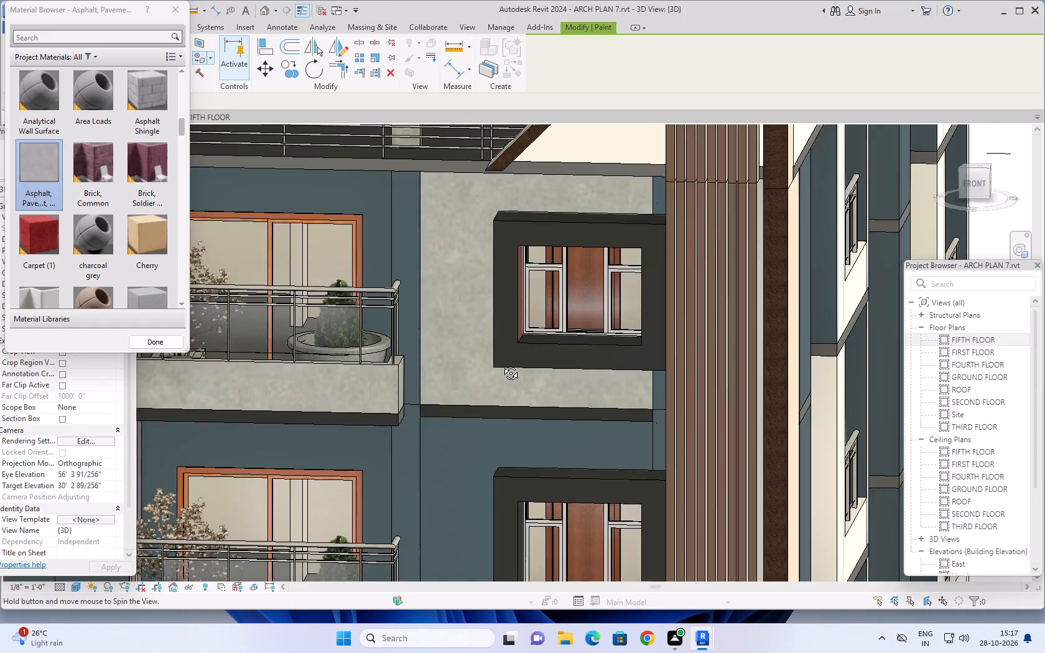
pyautogui.keyDown('shift'); pyautogui.moveTo(501, 364); pyautogui.dragTo(514, 375, button='middle'); pyautogui.keyUp('shift')
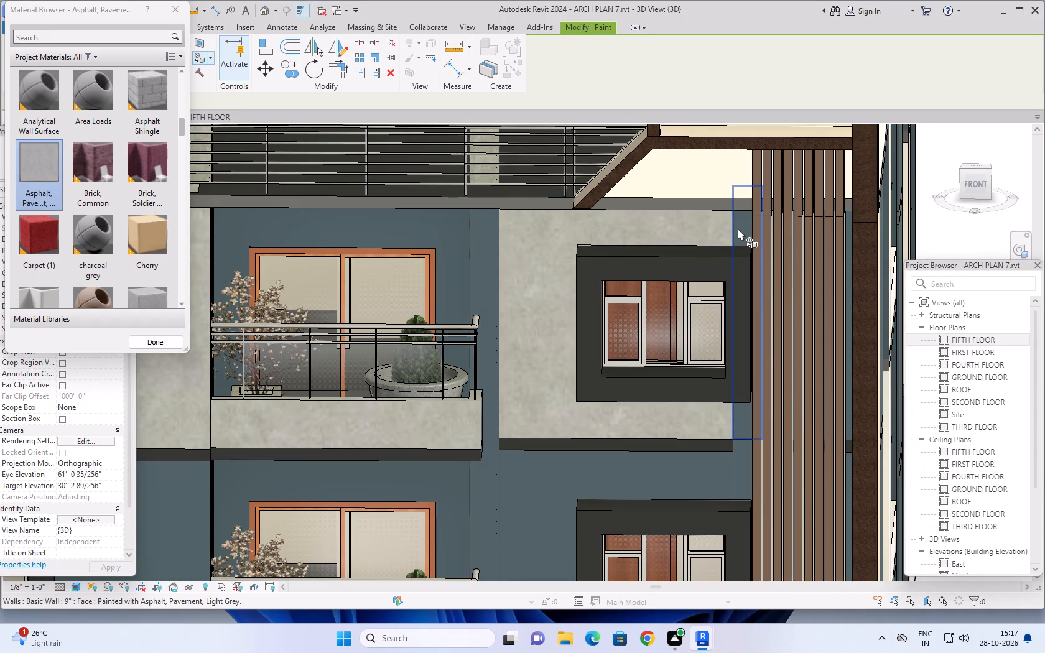
pyautogui.click(740, 228)
pyautogui.scroll(-5, 591, 383)
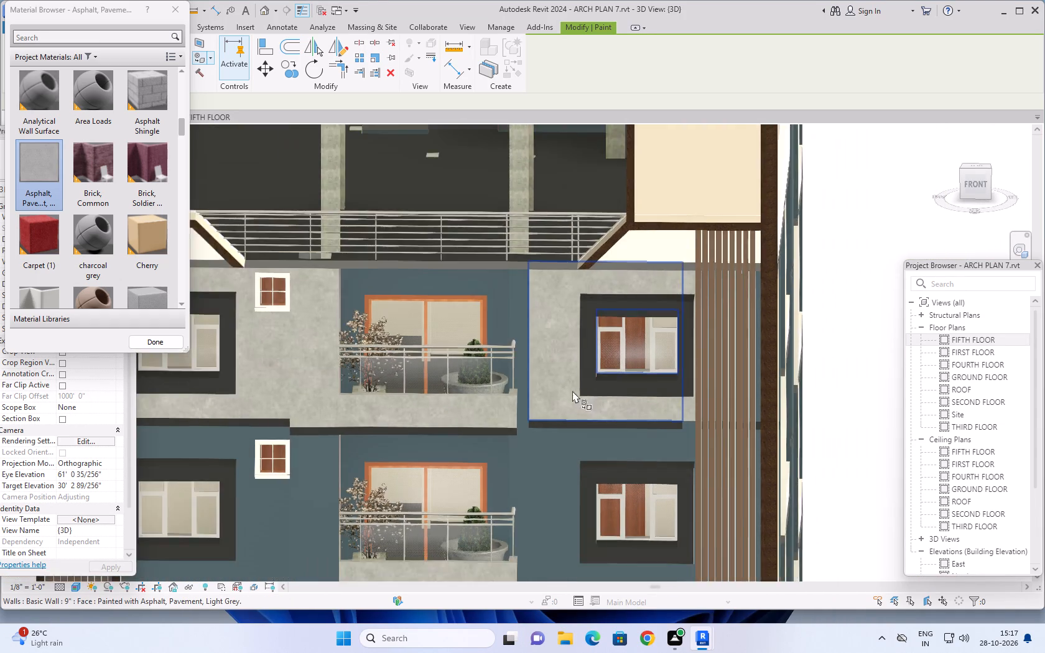
pyautogui.scroll(-3, 569, 393)
pyautogui.scroll(4, 546, 337)
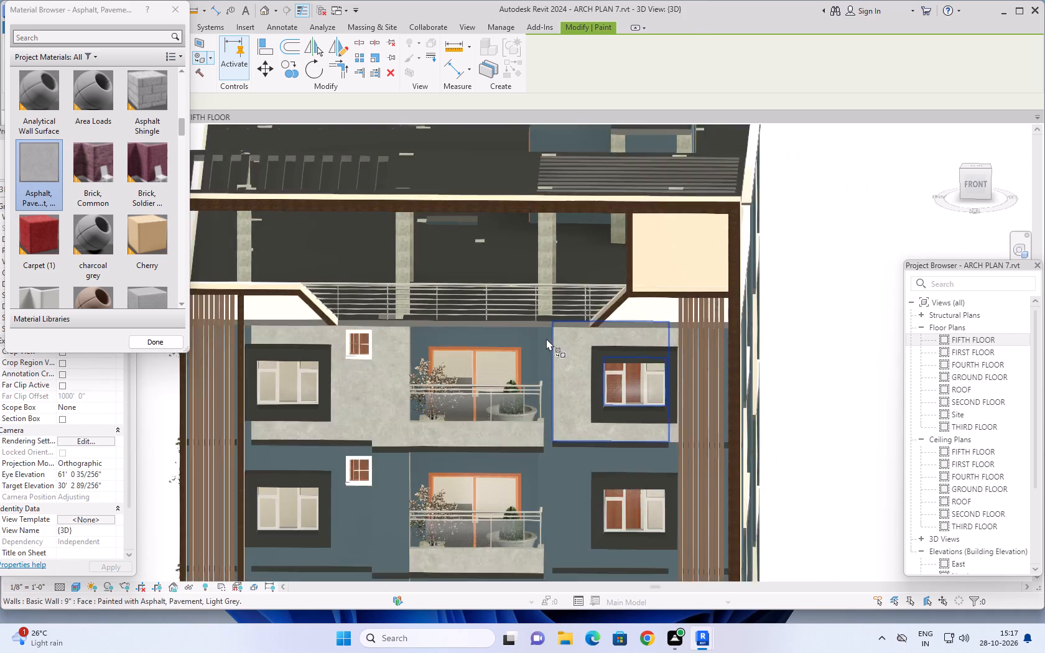
pyautogui.scroll(5, 546, 344)
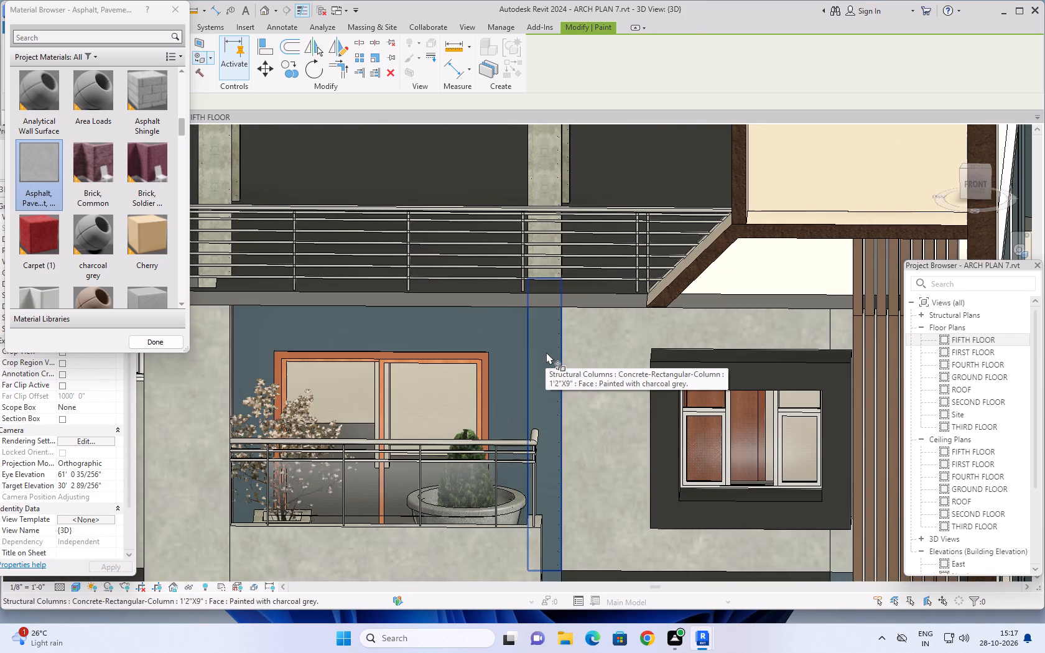
pyautogui.click(547, 352)
# Paint the wall behind the second-from-top front balcony with the asphalt pavement material.
pyautogui.scroll(-6, 572, 370)
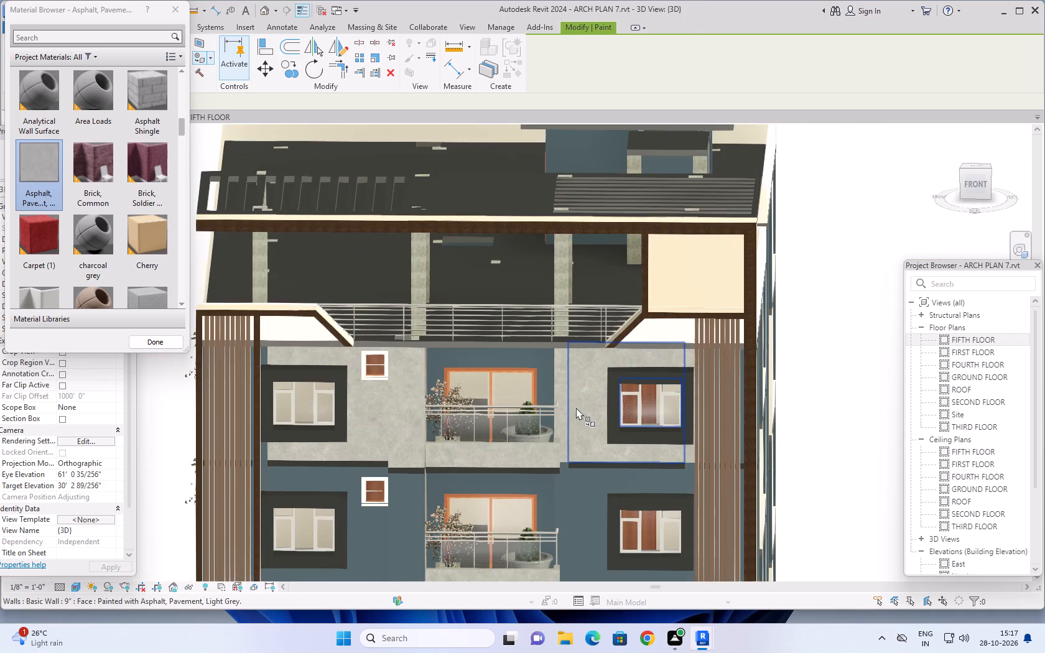
pyautogui.scroll(-3, 576, 410)
pyautogui.moveTo(578, 417); pyautogui.dragTo(586, 368, button='middle')
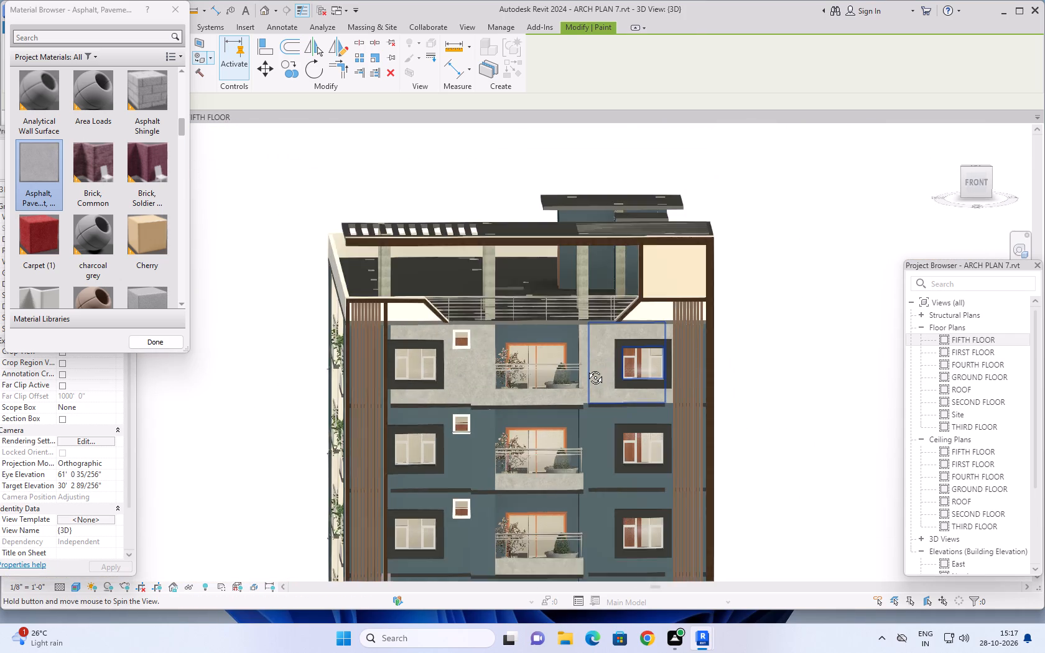
pyautogui.moveTo(586, 368); pyautogui.dragTo(583, 336, button='middle')
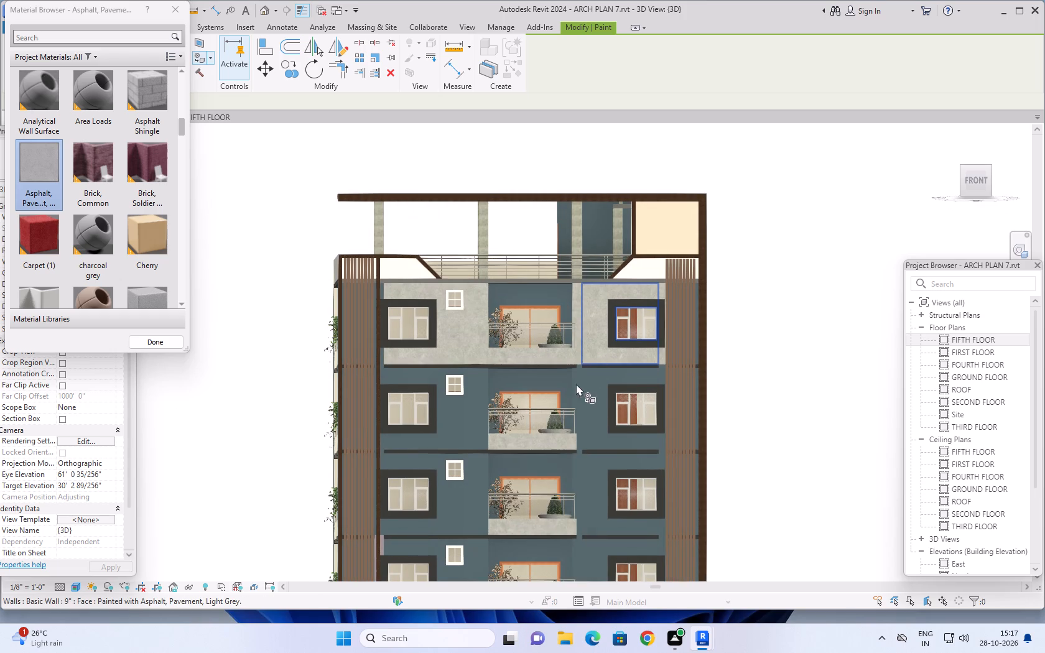
pyautogui.click(551, 384)
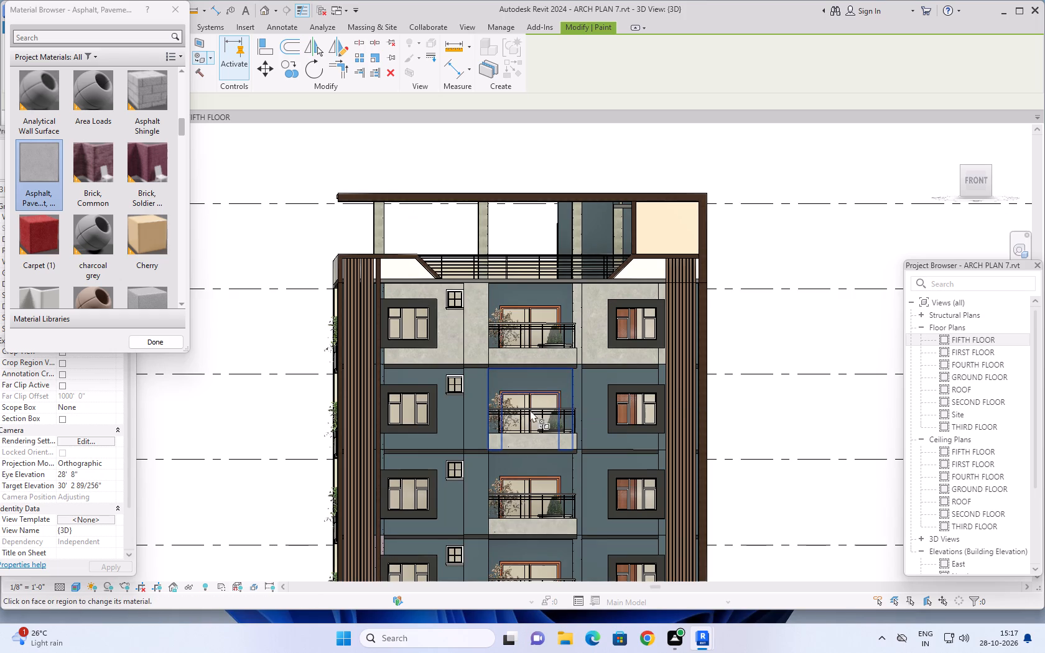
# Paint the third-from-top floor's front walls around both projecting windows, the narrow strips and the balcony-side column with the asphalt pavement material.
pyautogui.click(448, 513)
pyautogui.click(478, 507)
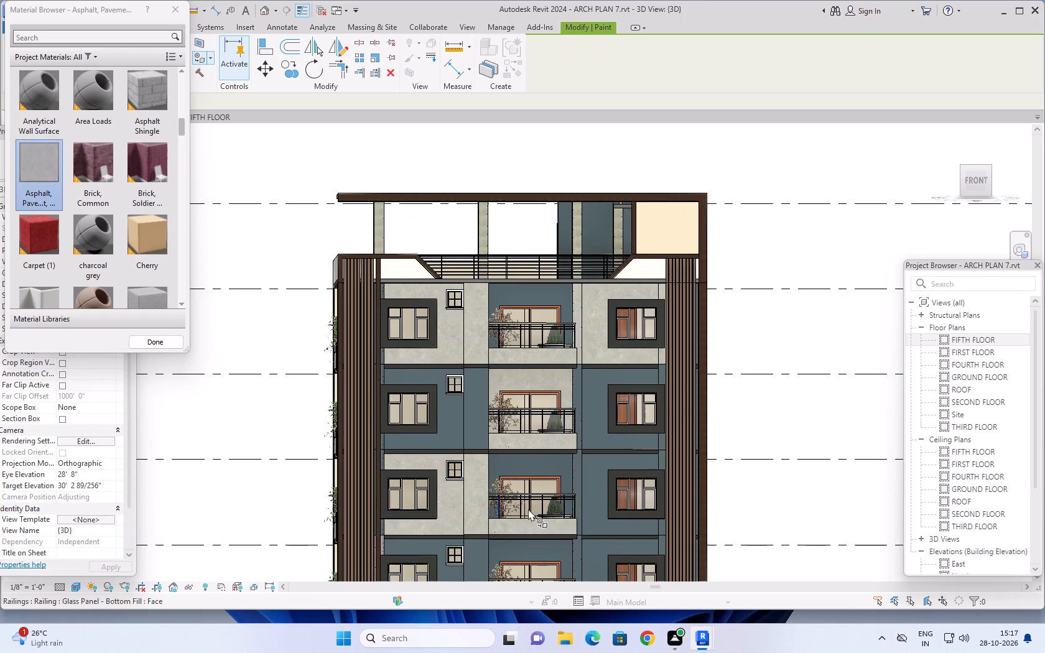
pyautogui.click(617, 522)
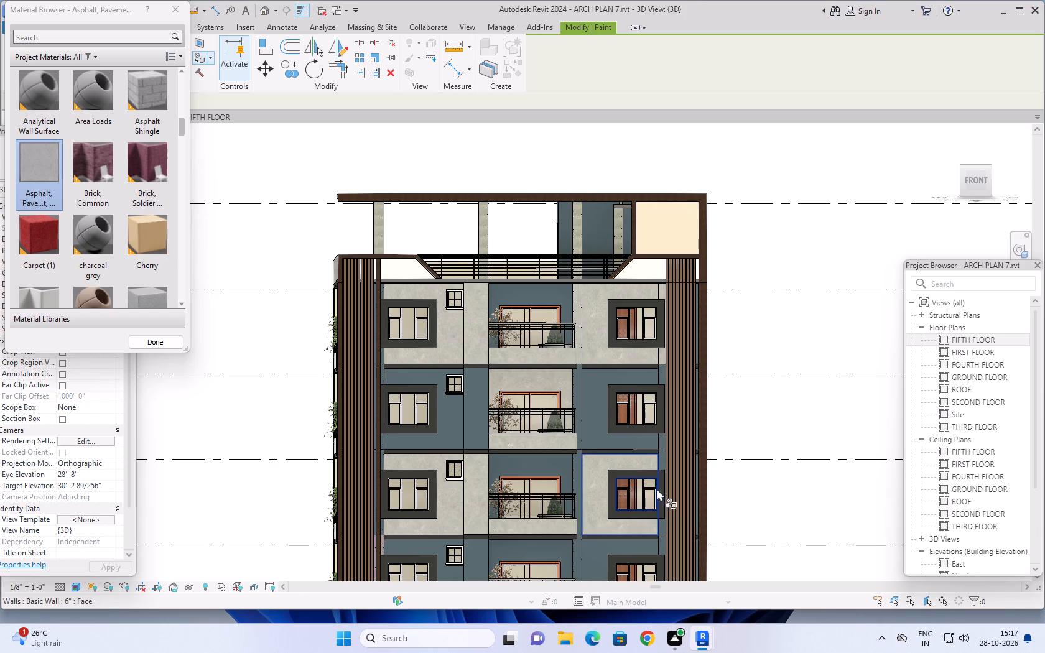
pyautogui.scroll(5, 661, 478)
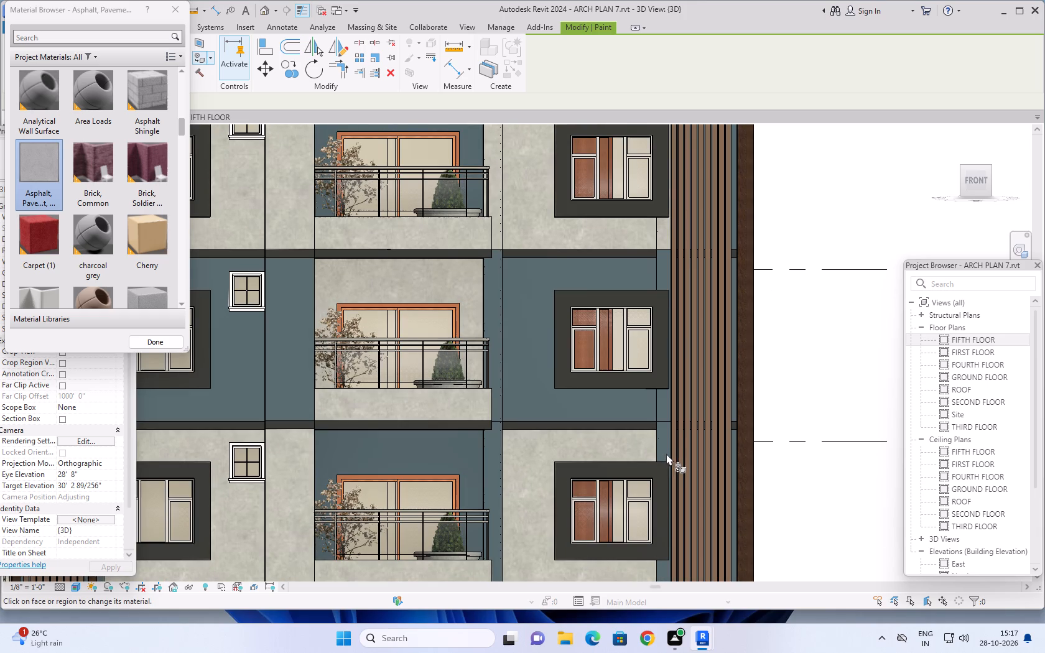
pyautogui.click(666, 453)
pyautogui.click(494, 472)
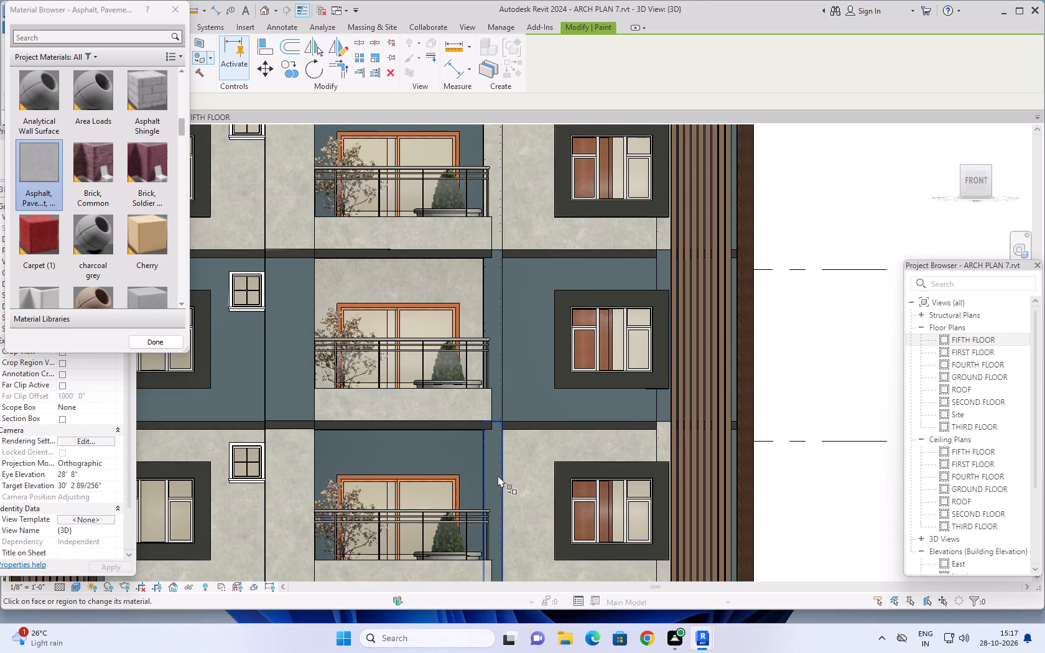
# Paint the side face of the third-from-top floor's wall strip beside the small window with the asphalt pavement material.
pyautogui.scroll(-6, 511, 482)
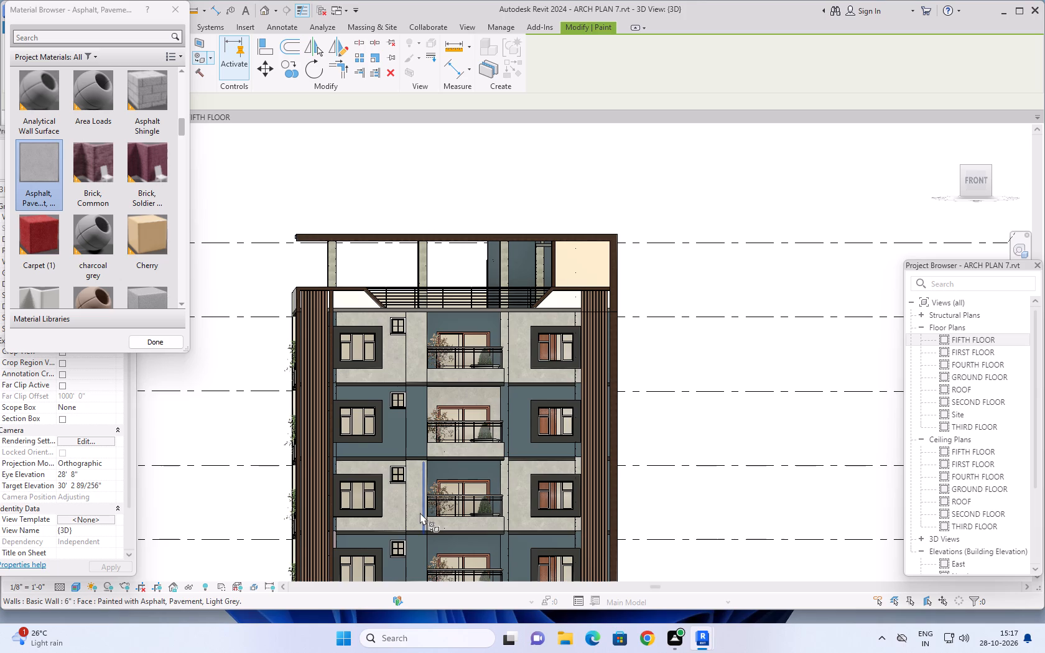
pyautogui.keyDown('shift'); pyautogui.moveTo(417, 497); pyautogui.dragTo(476, 532, button='middle'); pyautogui.keyUp('shift')
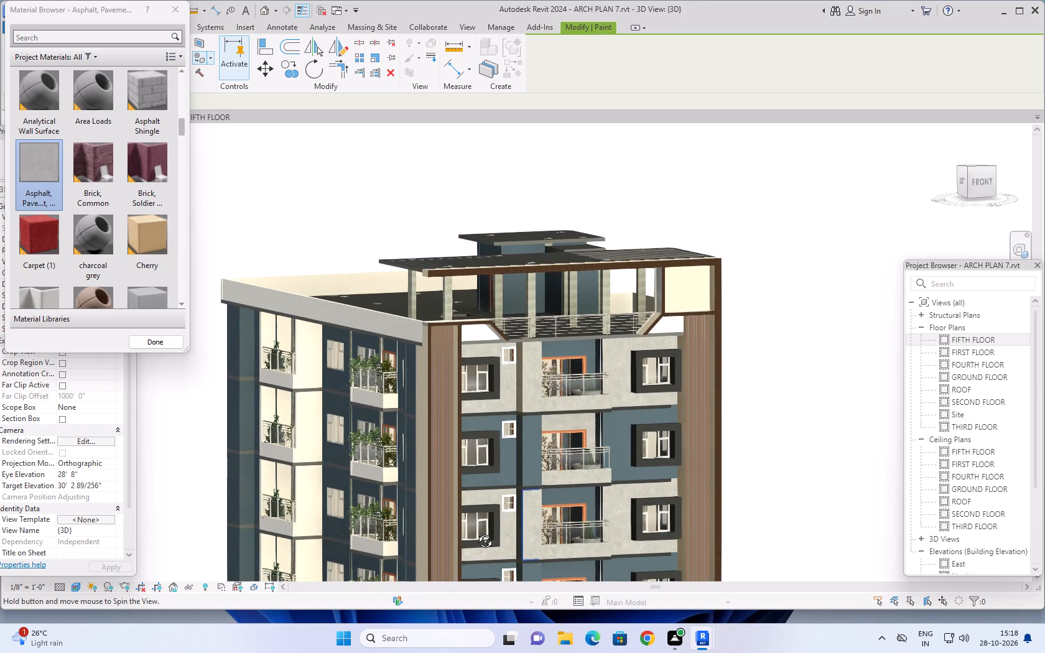
pyautogui.keyDown('shift'); pyautogui.moveTo(476, 532); pyautogui.dragTo(506, 526, button='middle'); pyautogui.keyUp('shift')
pyautogui.scroll(4, 568, 522)
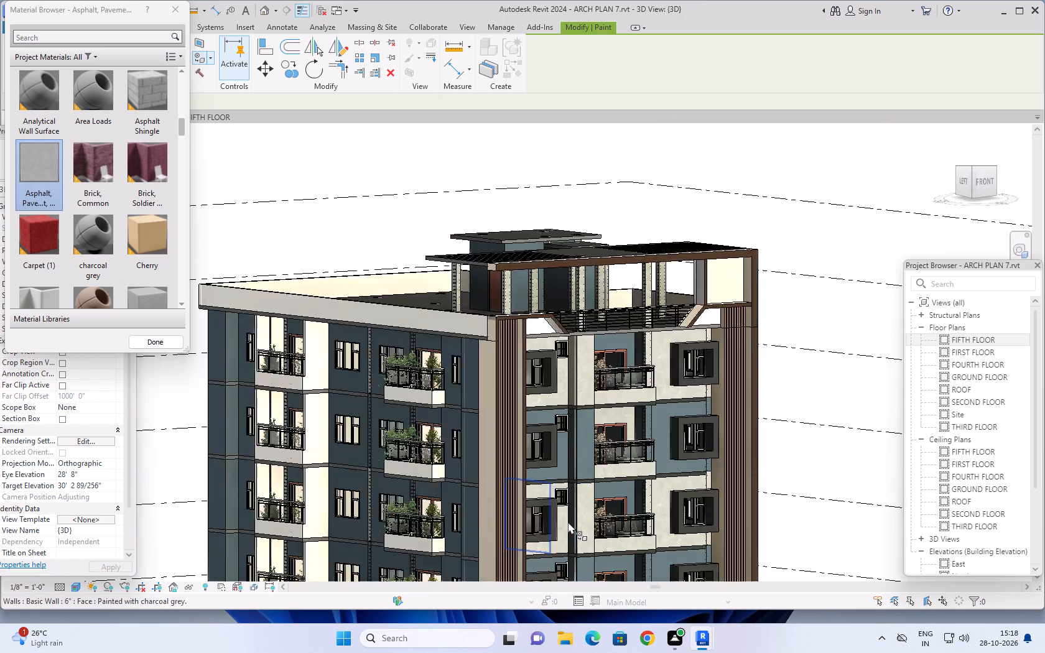
pyautogui.scroll(5, 568, 522)
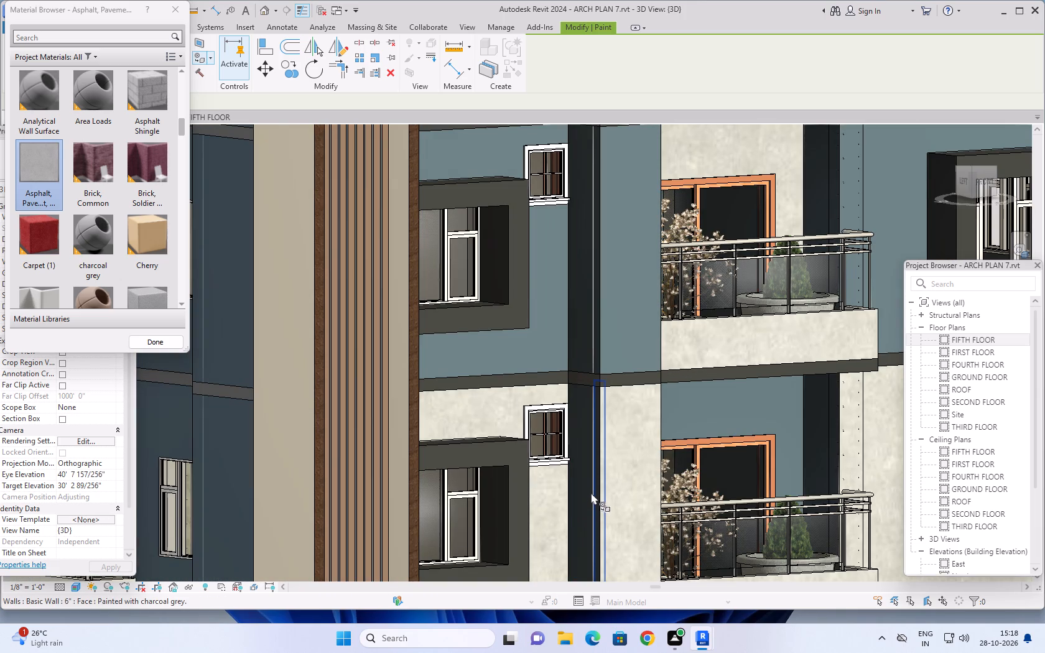
pyautogui.click(585, 501)
# Paint the wall behind the lowest front balcony with the asphalt pavement material.
pyautogui.scroll(-3, 583, 504)
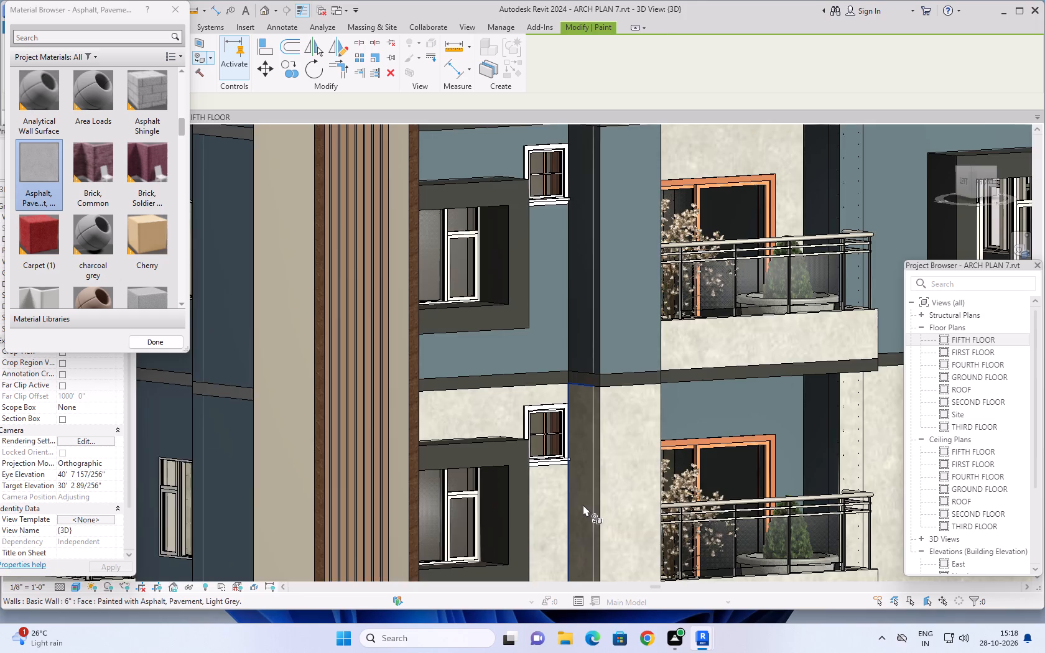
pyautogui.scroll(-7, 583, 504)
pyautogui.moveTo(583, 504); pyautogui.dragTo(519, 494, button='middle')
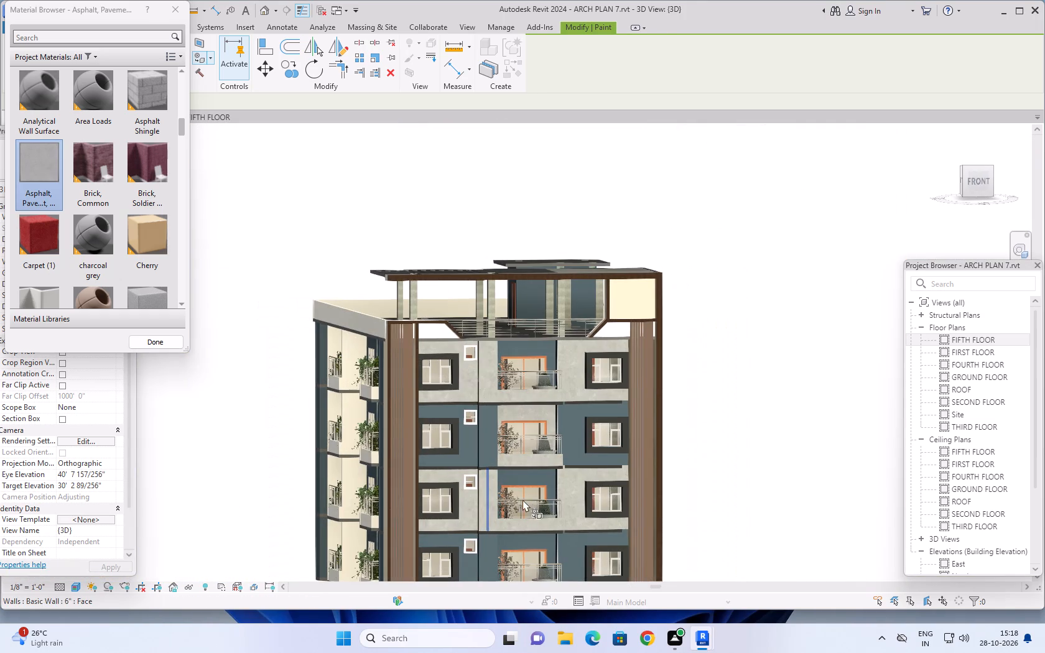
pyautogui.scroll(-2, 560, 518)
pyautogui.moveTo(578, 530); pyautogui.dragTo(570, 471, button='middle')
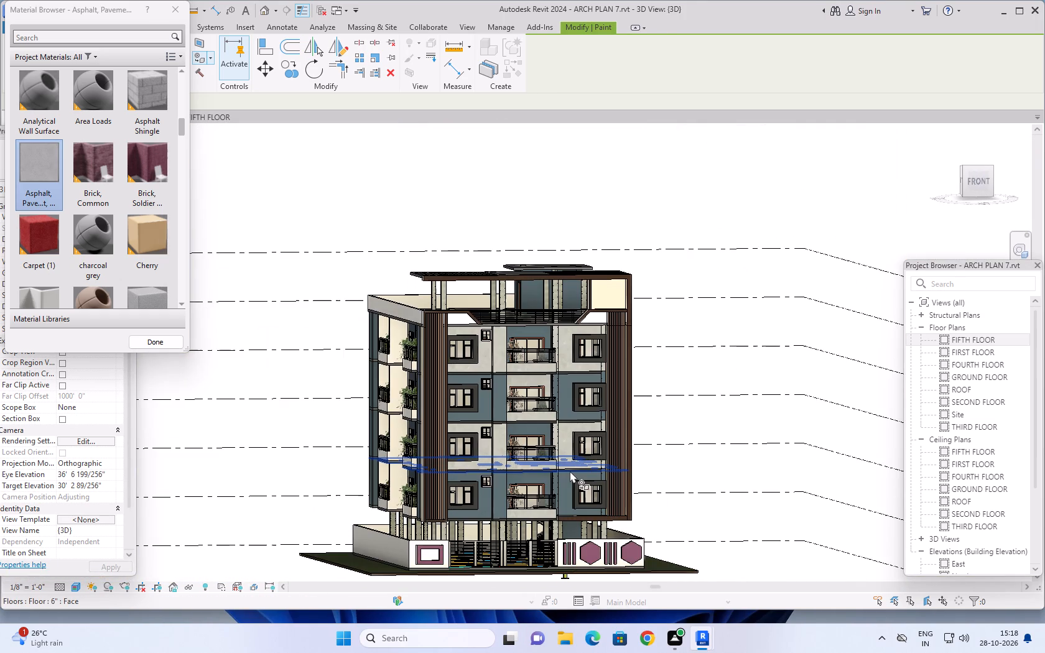
pyautogui.scroll(4, 536, 490)
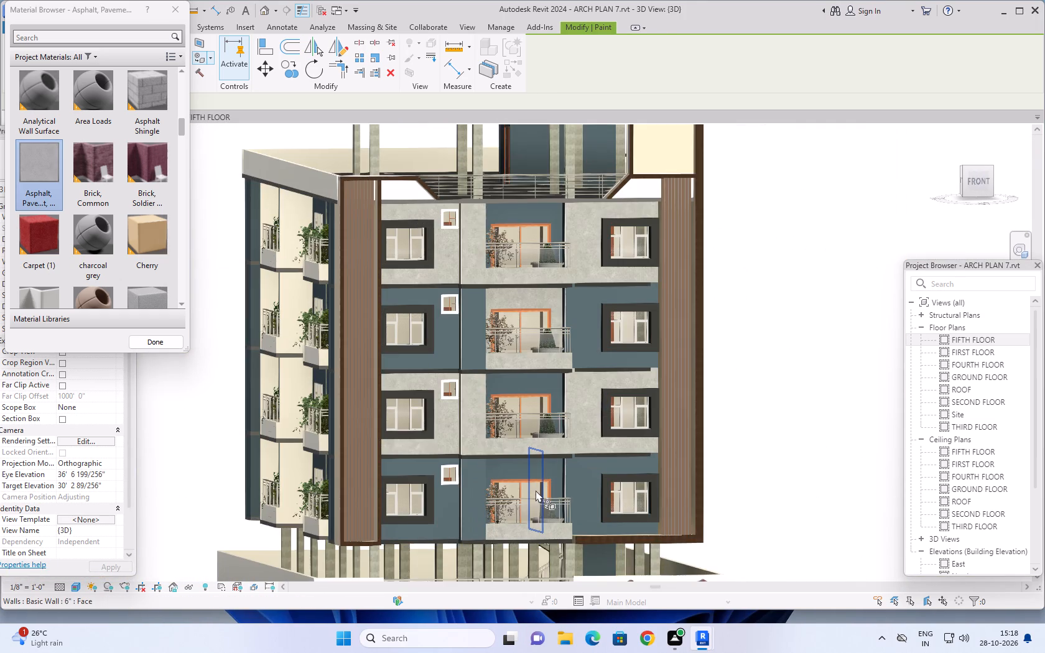
pyautogui.click(516, 468)
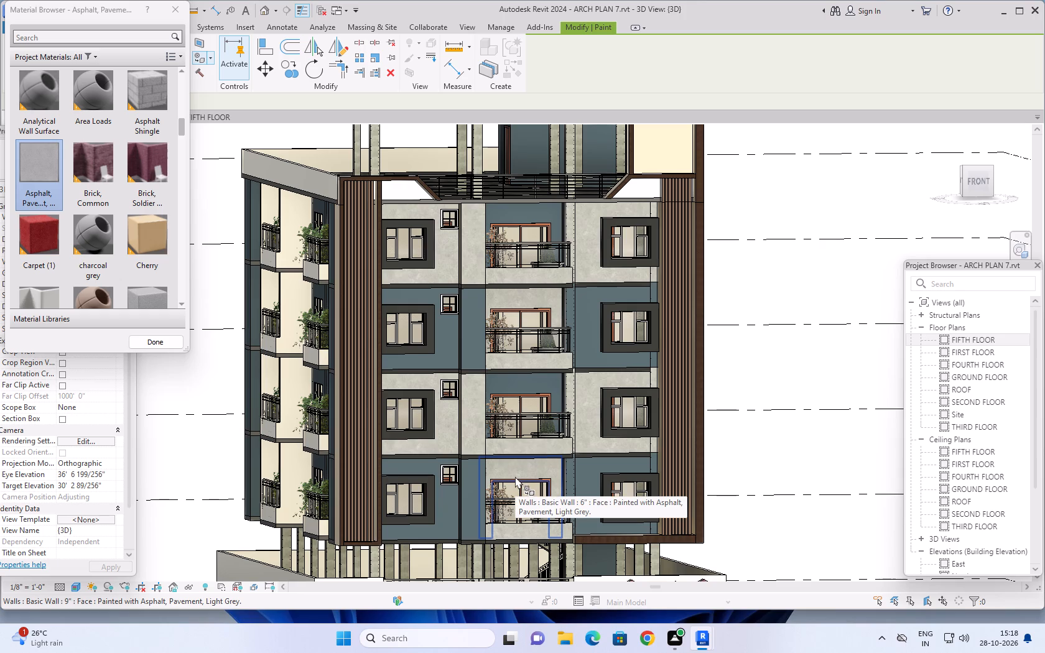
# Paint the left facade's two middle window walls on the second-from-top floor with the asphalt pavement material.
pyautogui.scroll(-3, 518, 477)
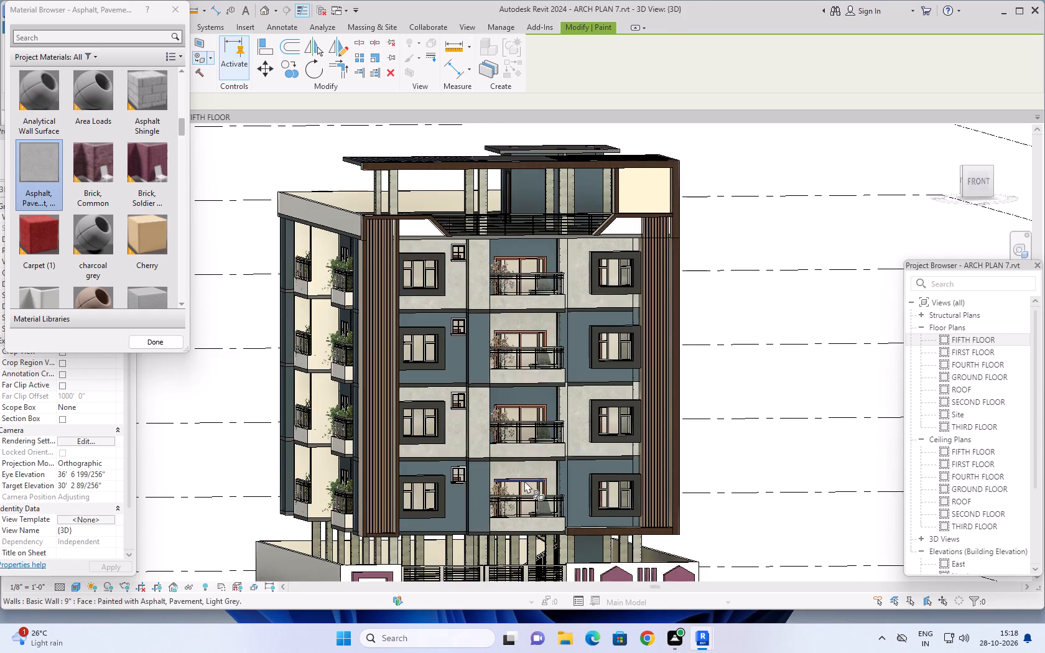
pyautogui.keyDown('shift'); pyautogui.moveTo(231, 483); pyautogui.dragTo(343, 482, button='middle'); pyautogui.keyUp('shift')
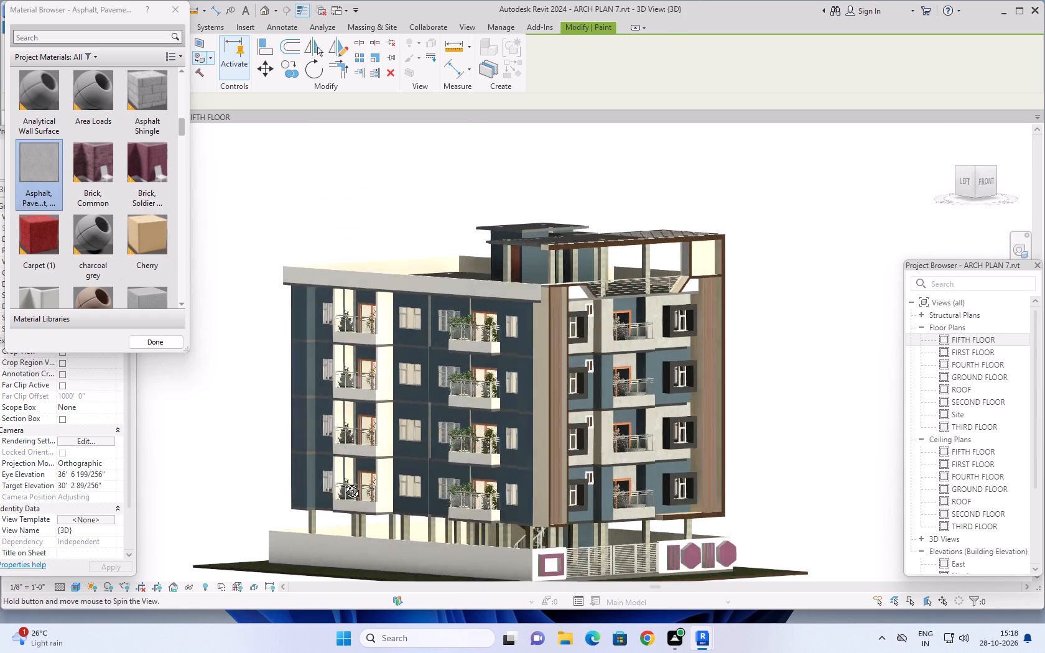
pyautogui.keyDown('shift'); pyautogui.moveTo(343, 482); pyautogui.dragTo(434, 461, button='middle'); pyautogui.keyUp('shift')
pyautogui.scroll(2, 521, 427)
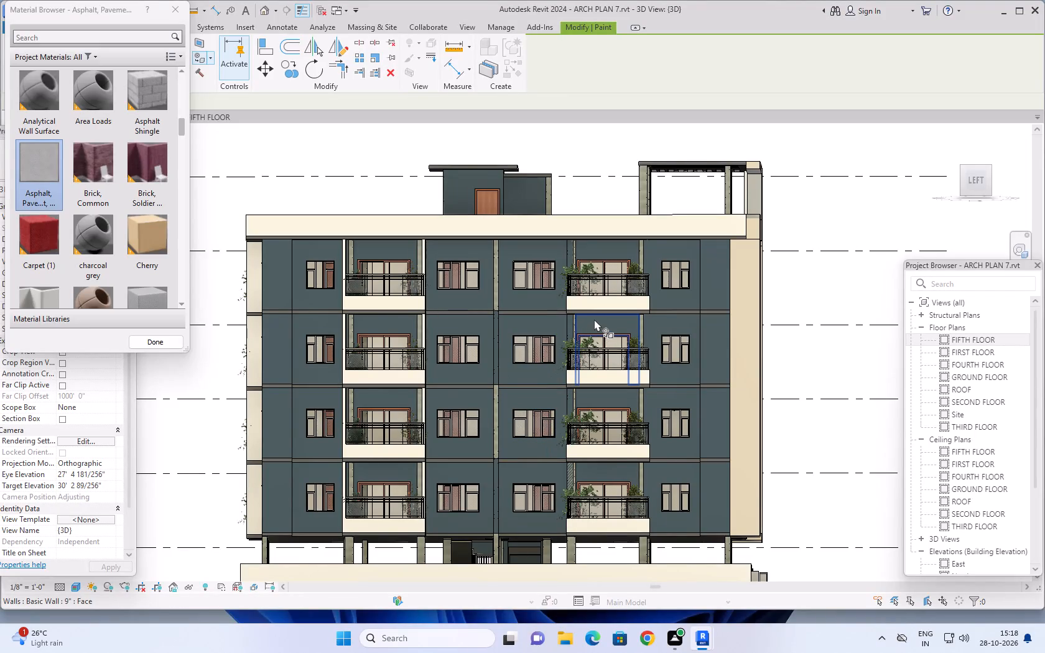
pyautogui.click(471, 328)
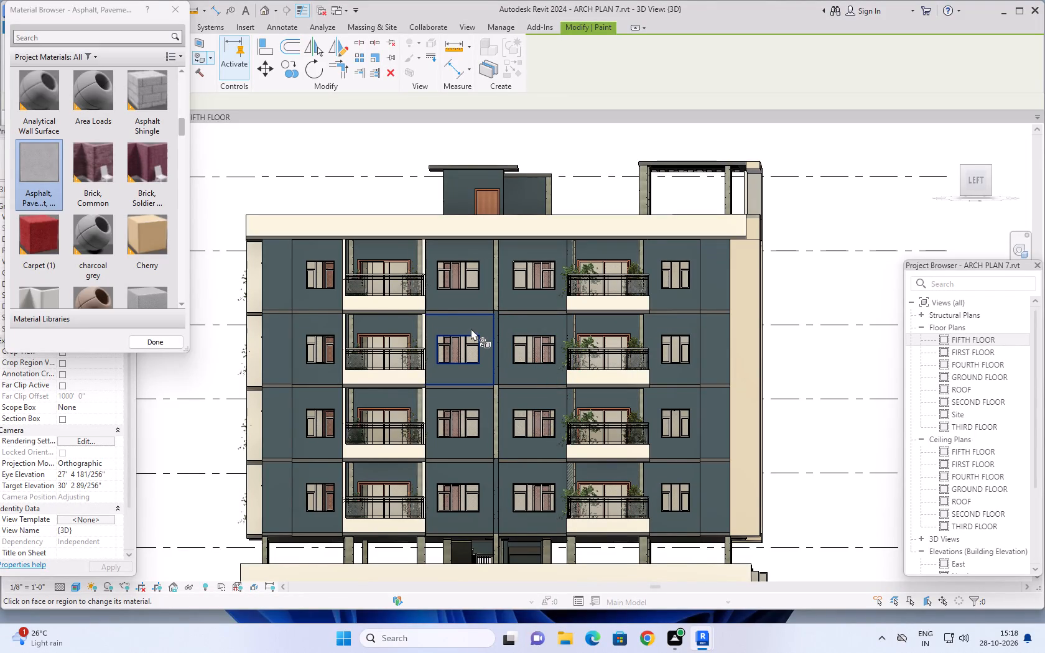
pyautogui.click(522, 326)
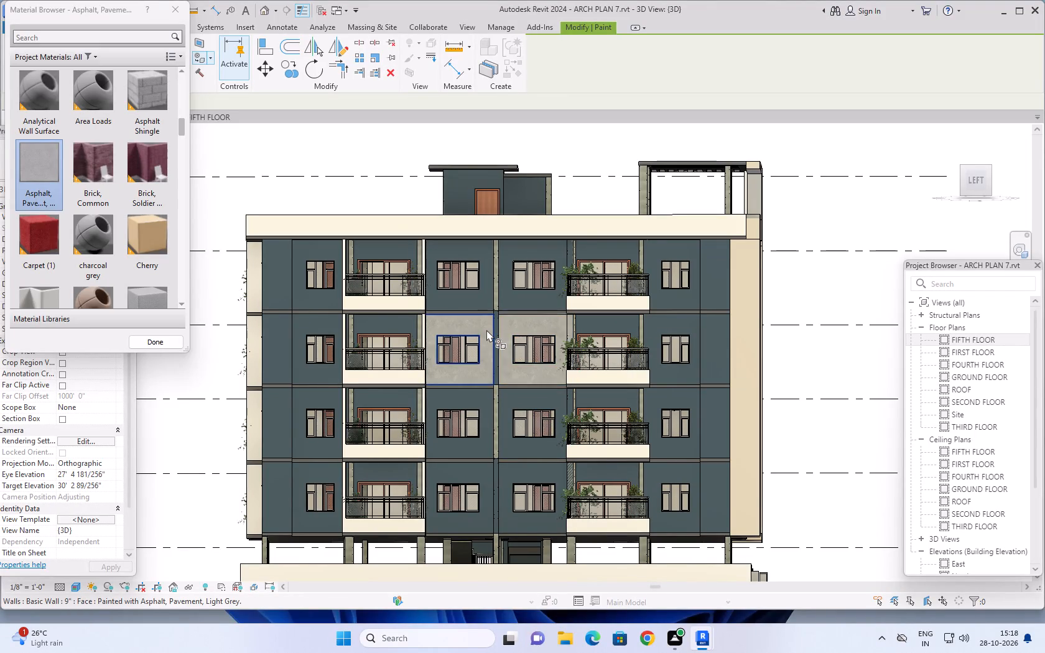
# Apply the asphalt pavement material to the narrow column between the left facade's two middle window walls on the second-from-top floor.
pyautogui.scroll(5, 486, 330)
pyautogui.click(509, 336)
pyautogui.scroll(-2, 503, 371)
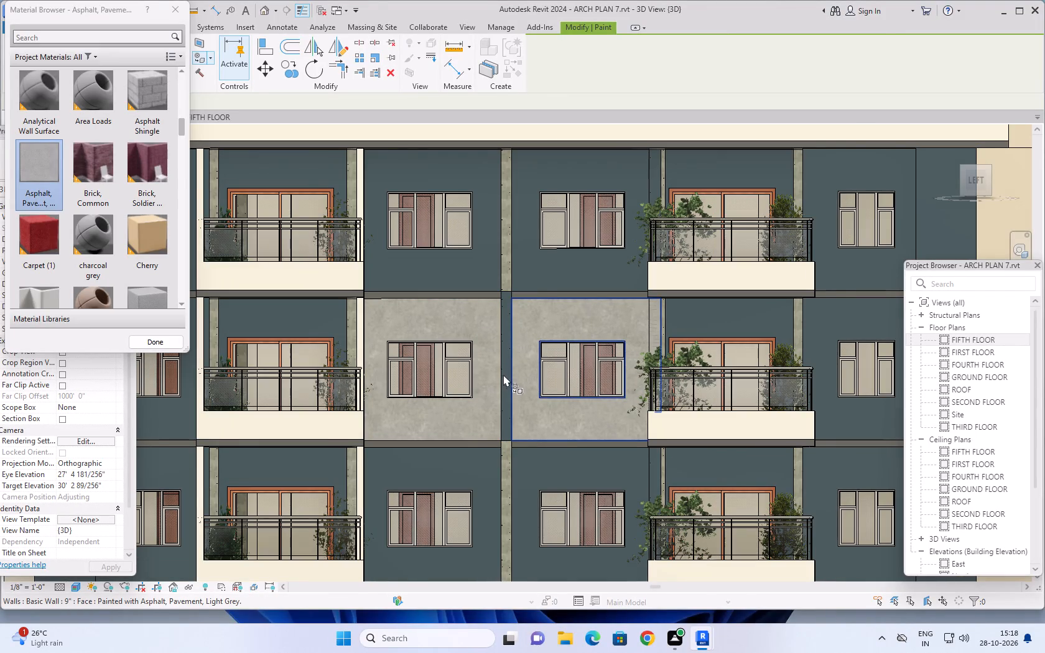
pyautogui.scroll(-3, 503, 374)
pyautogui.scroll(4, 506, 362)
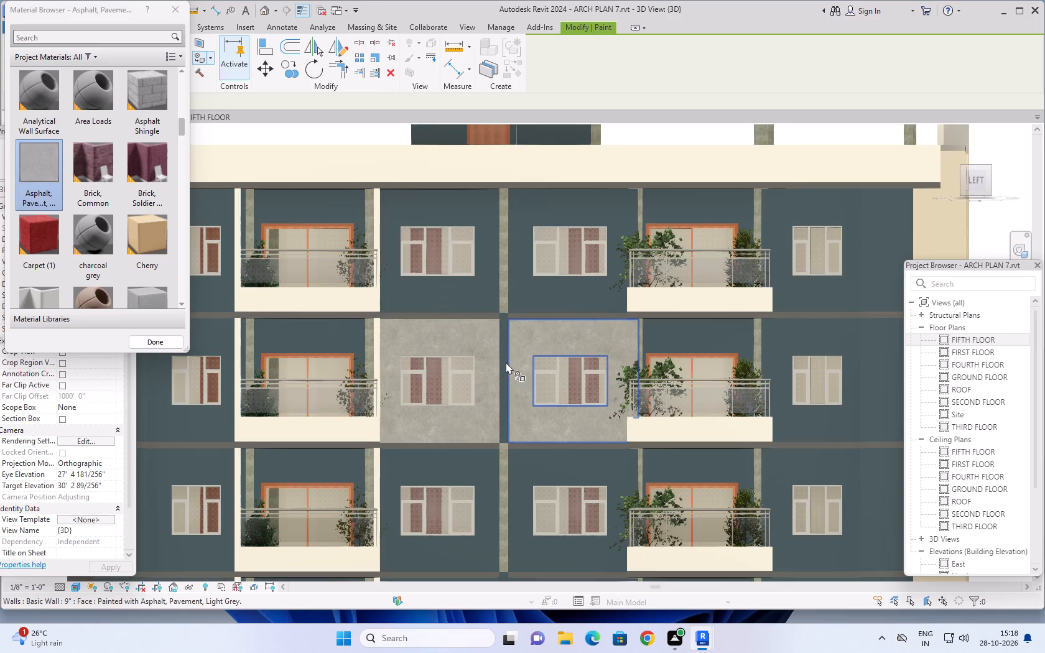
pyautogui.scroll(4, 506, 362)
pyautogui.click(502, 371)
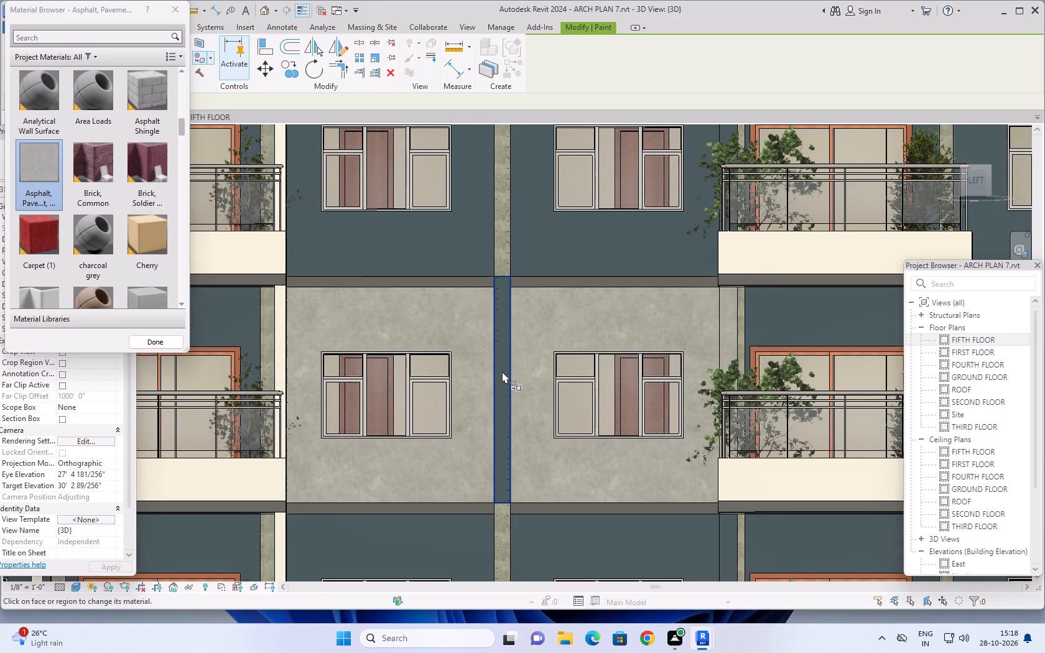
# Paint the left facade's rear-end wall faces on the third-from-top and top floors, up to the balconies, with the asphalt pavement material.
pyautogui.scroll(-8, 495, 380)
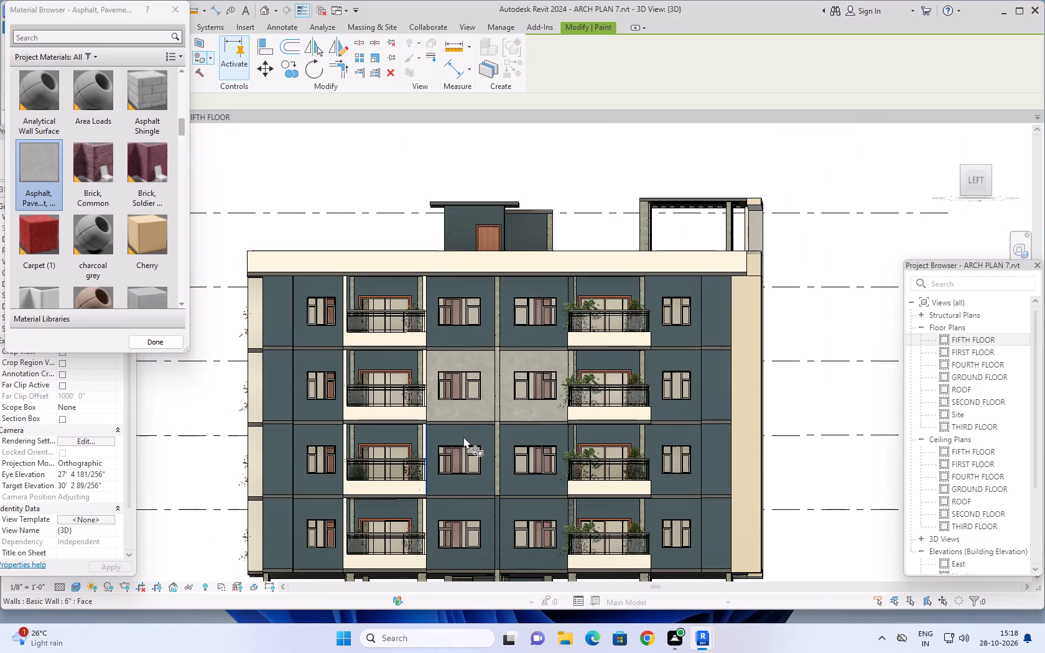
pyautogui.click(280, 448)
pyautogui.click(311, 437)
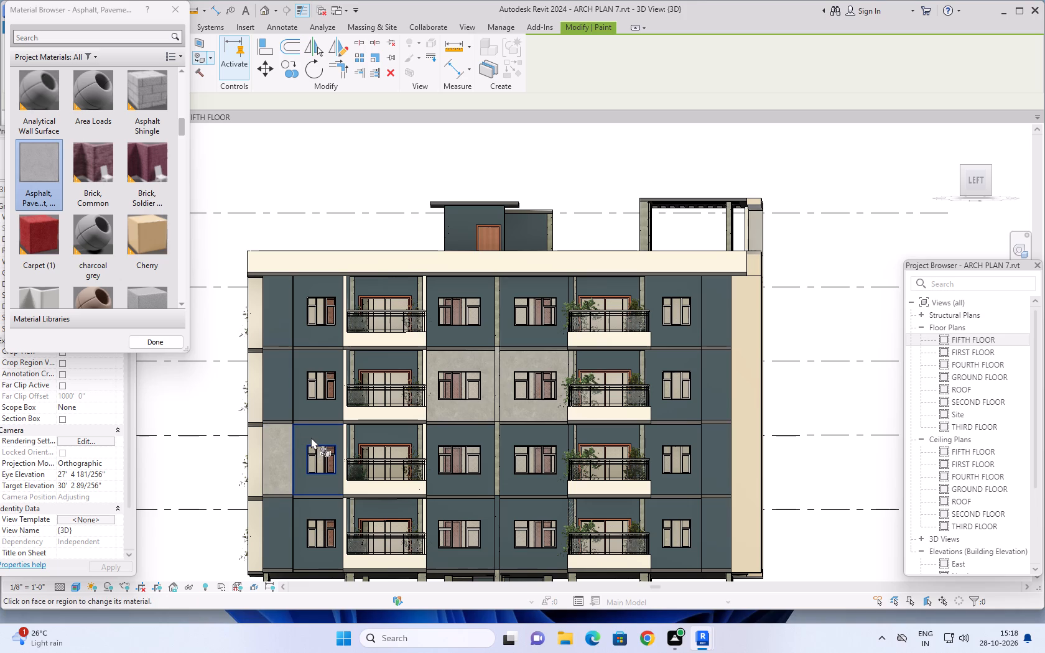
pyautogui.click(283, 303)
pyautogui.click(320, 287)
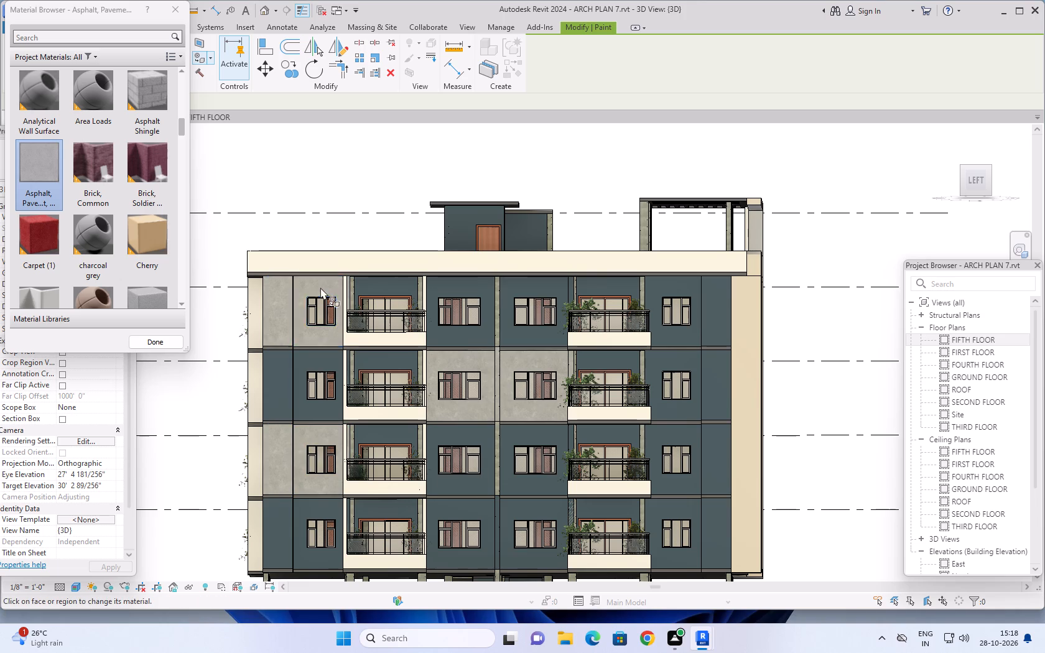
# Paint the left facade's front-end wall faces on the top and third-from-top floors with the asphalt pavement material.
pyautogui.click(672, 287)
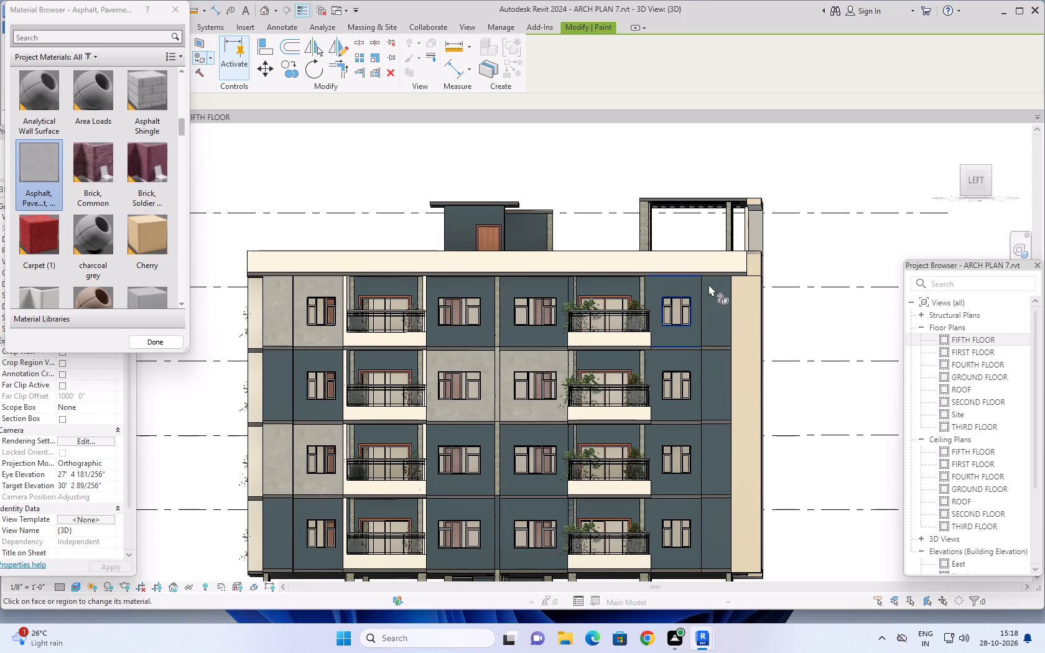
pyautogui.click(711, 292)
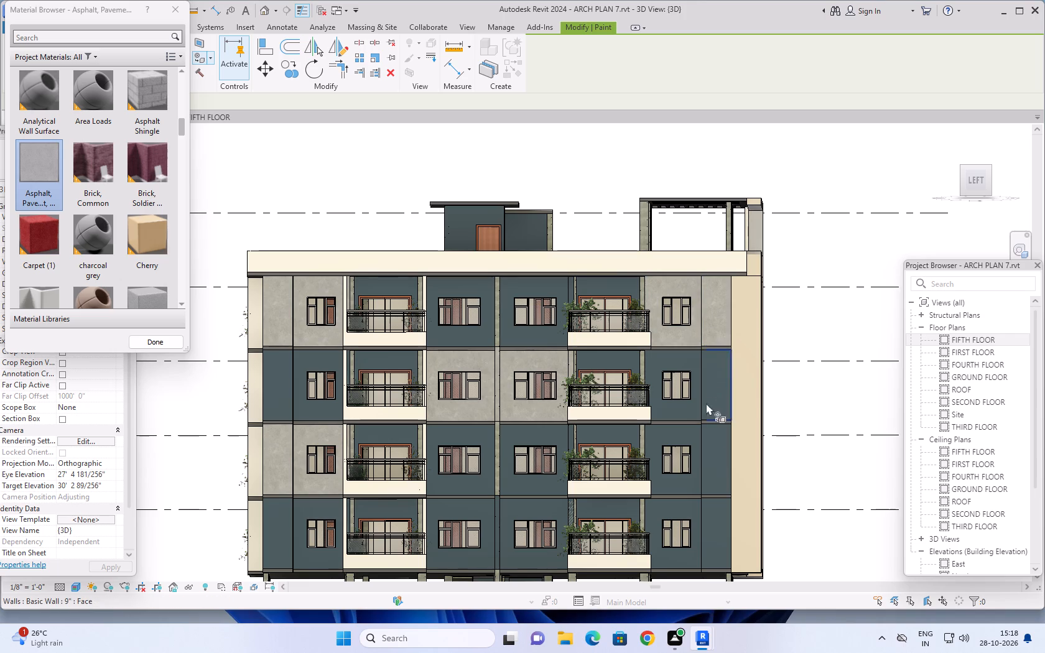
pyautogui.click(664, 438)
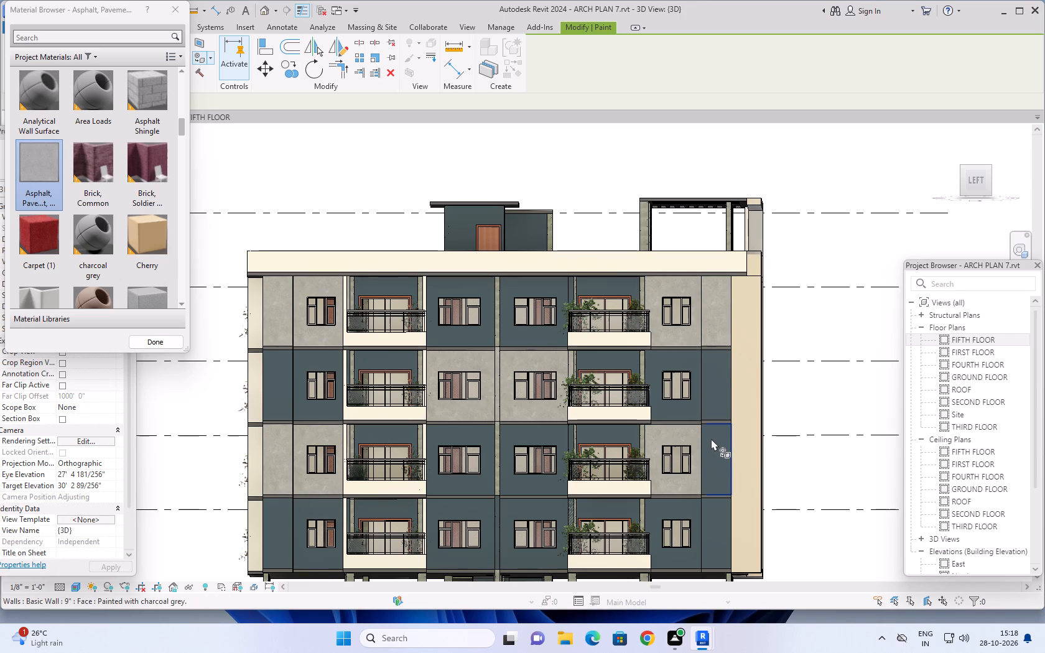
pyautogui.click(711, 438)
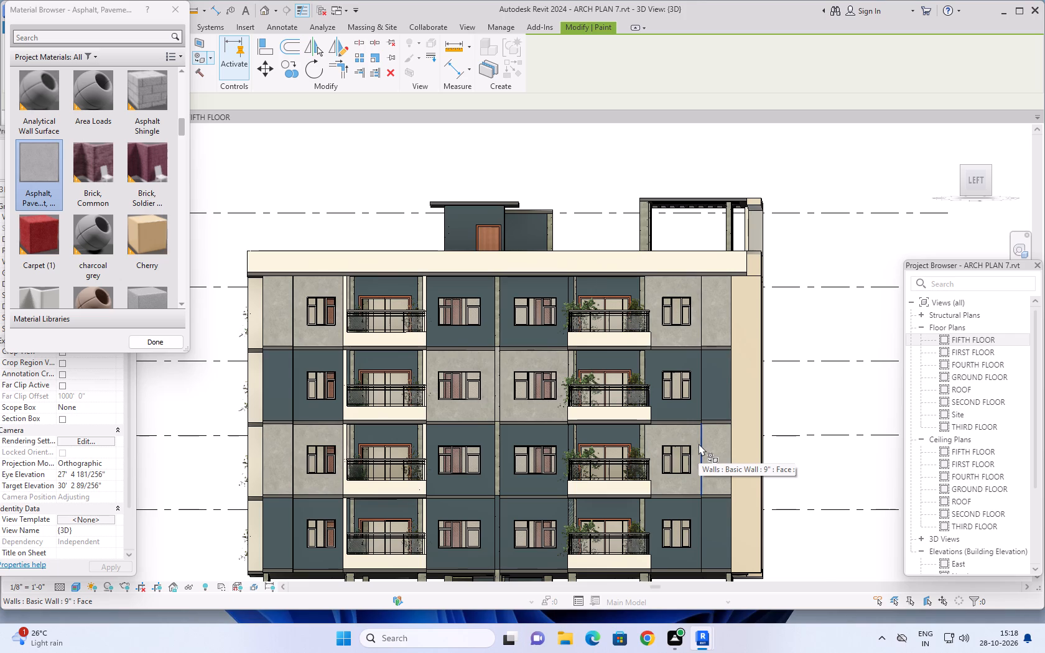
# Paint the left facade's two middle window walls and the narrow column between them on the lowest balcony floor with asphalt pavement.
pyautogui.scroll(-2, 693, 444)
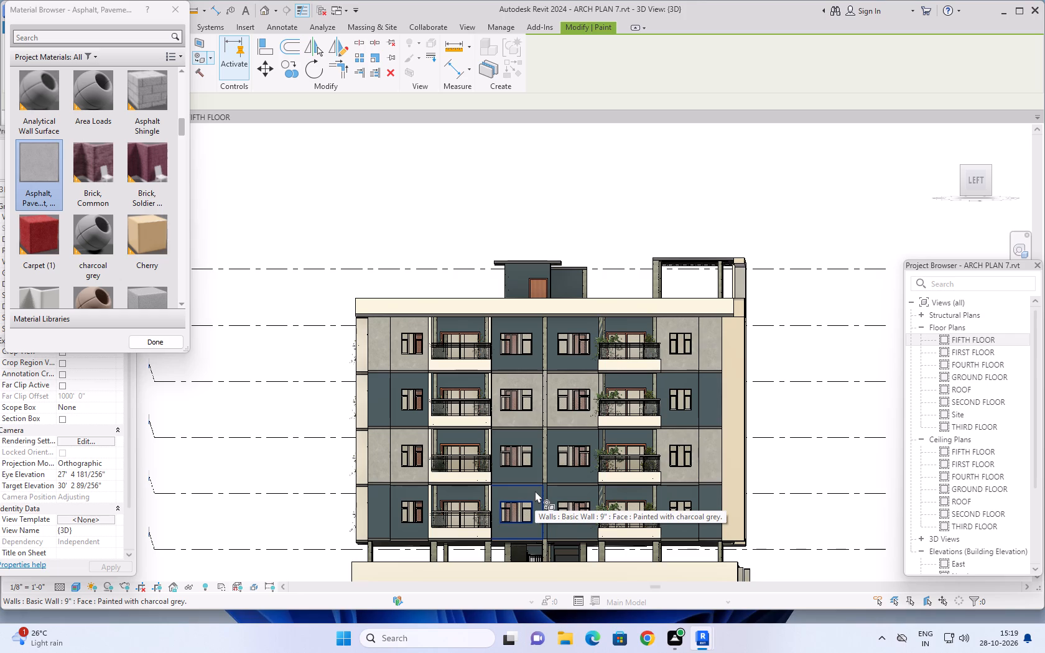
pyautogui.scroll(2, 535, 491)
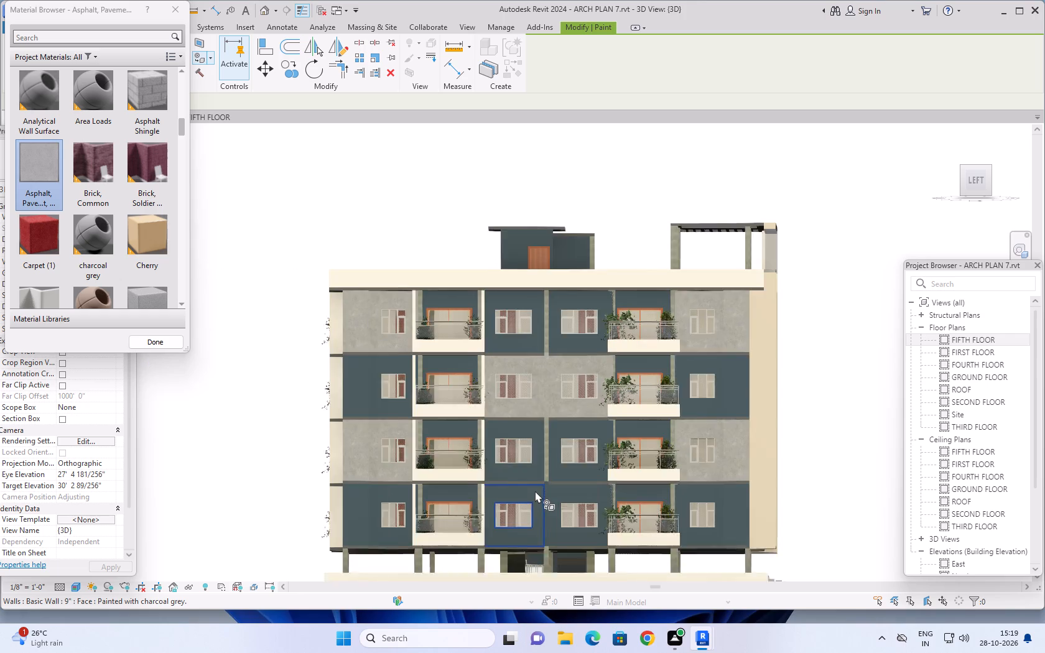
pyautogui.scroll(1, 535, 491)
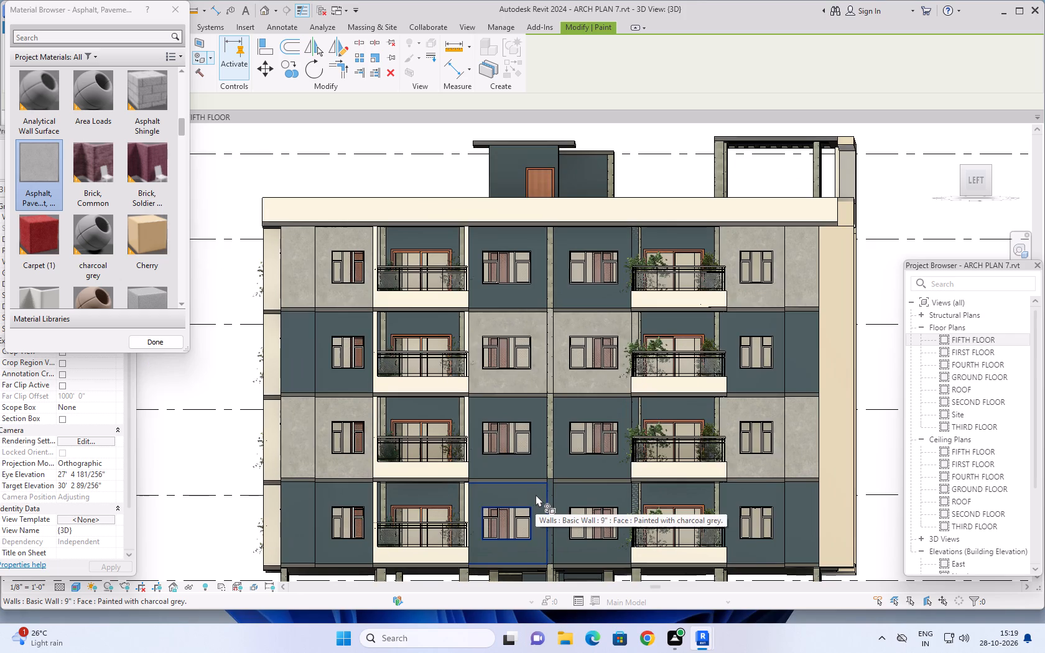
pyautogui.click(536, 494)
pyautogui.click(583, 495)
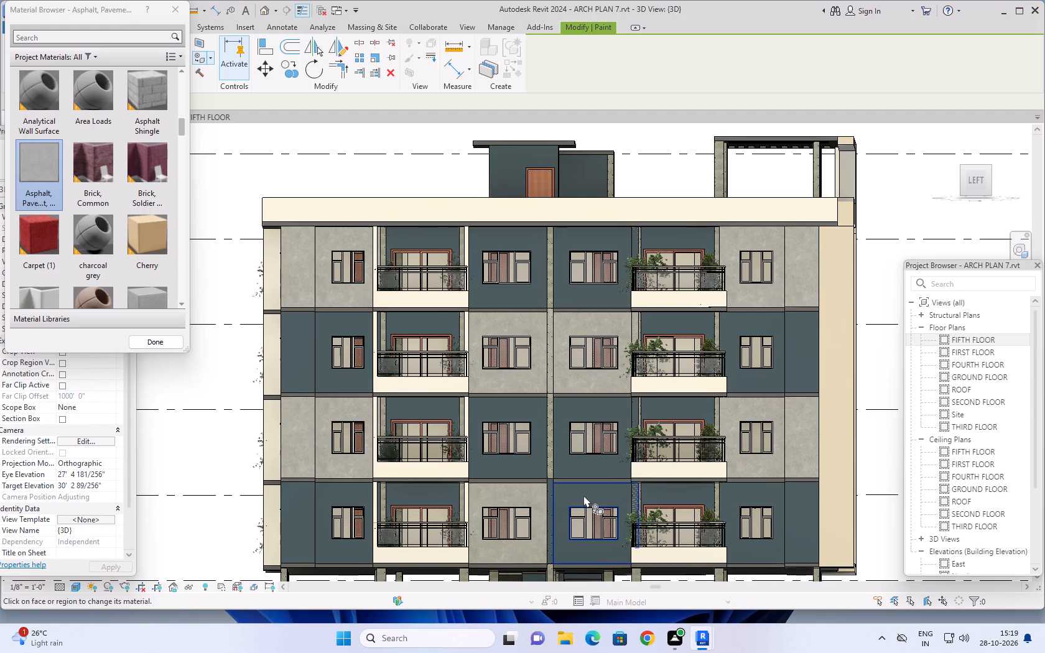
pyautogui.scroll(5, 555, 506)
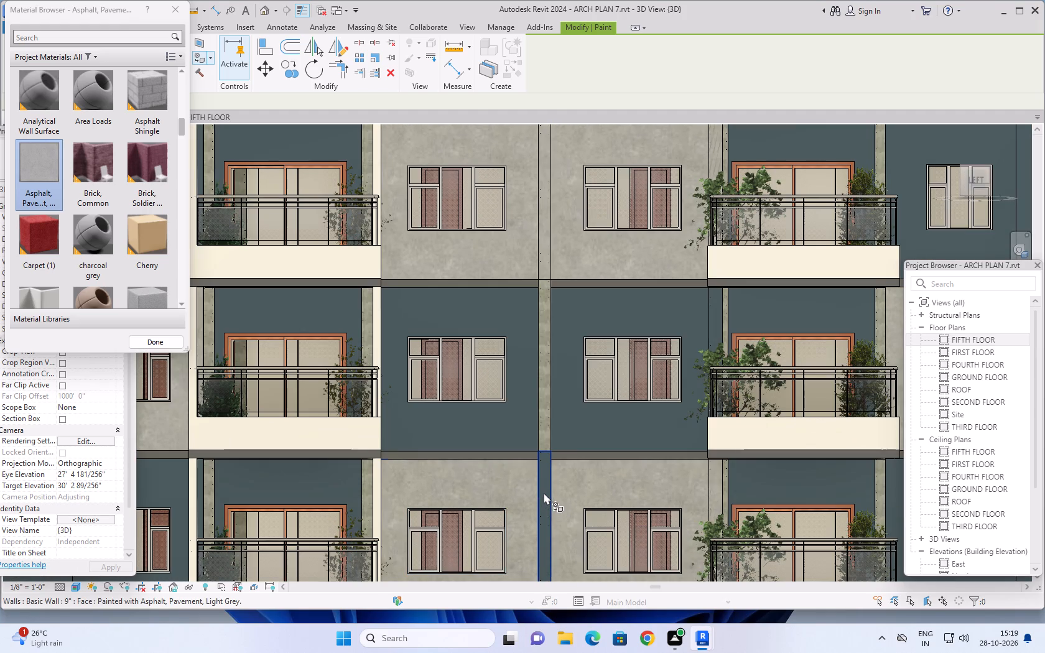
pyautogui.click(544, 491)
# Paint the walls behind the back facade's balconies on all four floors with the asphalt pavement material.
pyautogui.scroll(-5, 569, 494)
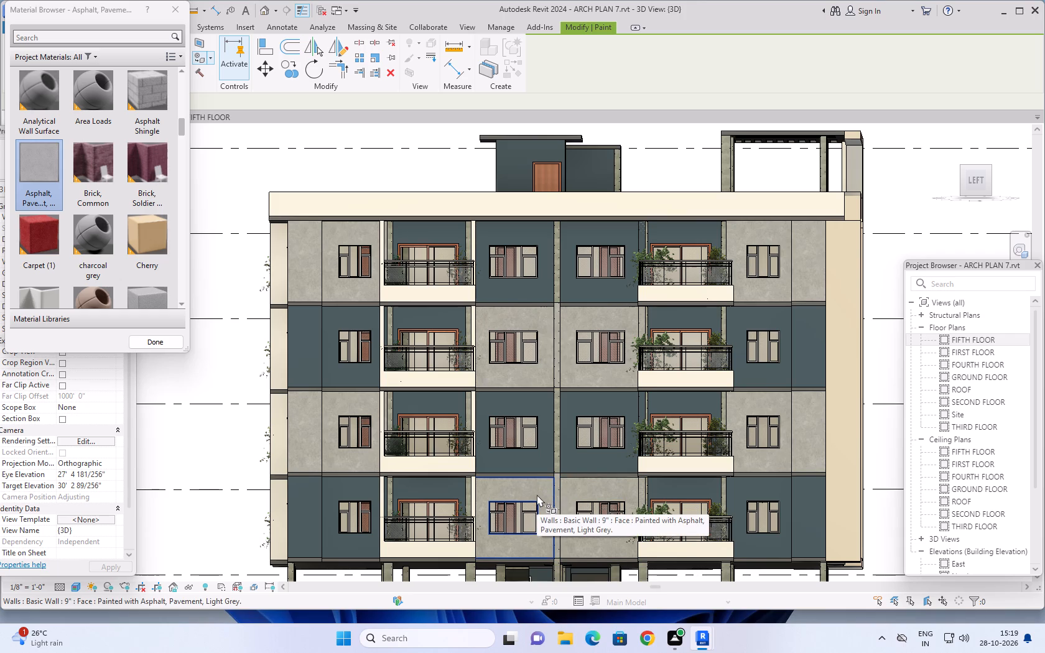
pyautogui.keyDown('shift'); pyautogui.moveTo(539, 494); pyautogui.dragTo(763, 504, button='middle'); pyautogui.keyUp('shift')
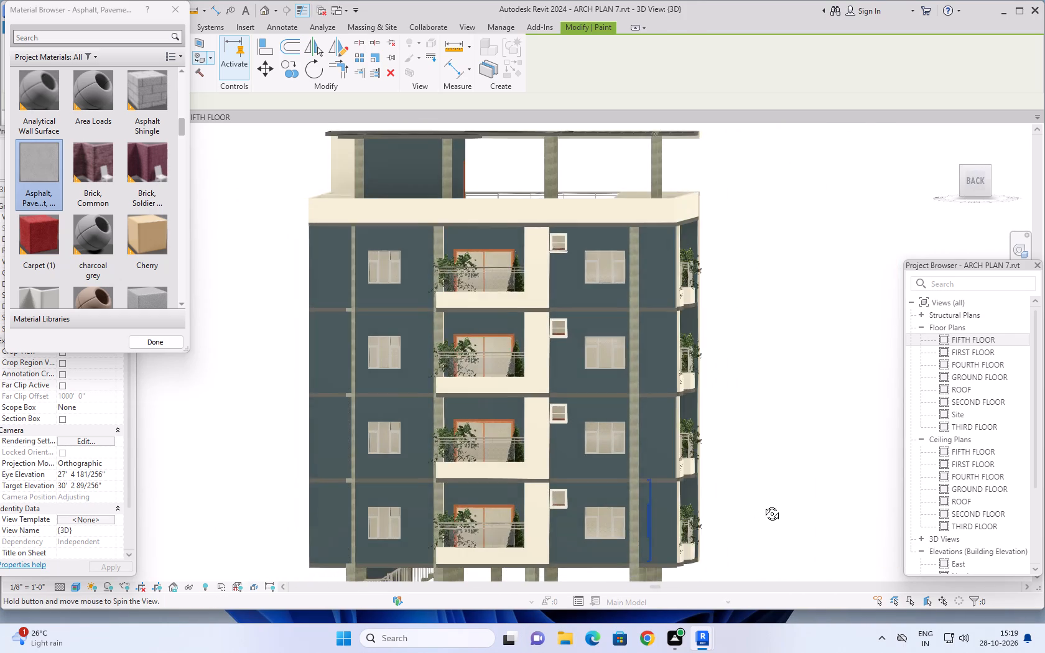
pyautogui.keyDown('shift'); pyautogui.moveTo(763, 504); pyautogui.dragTo(786, 504, button='middle'); pyautogui.keyUp('shift')
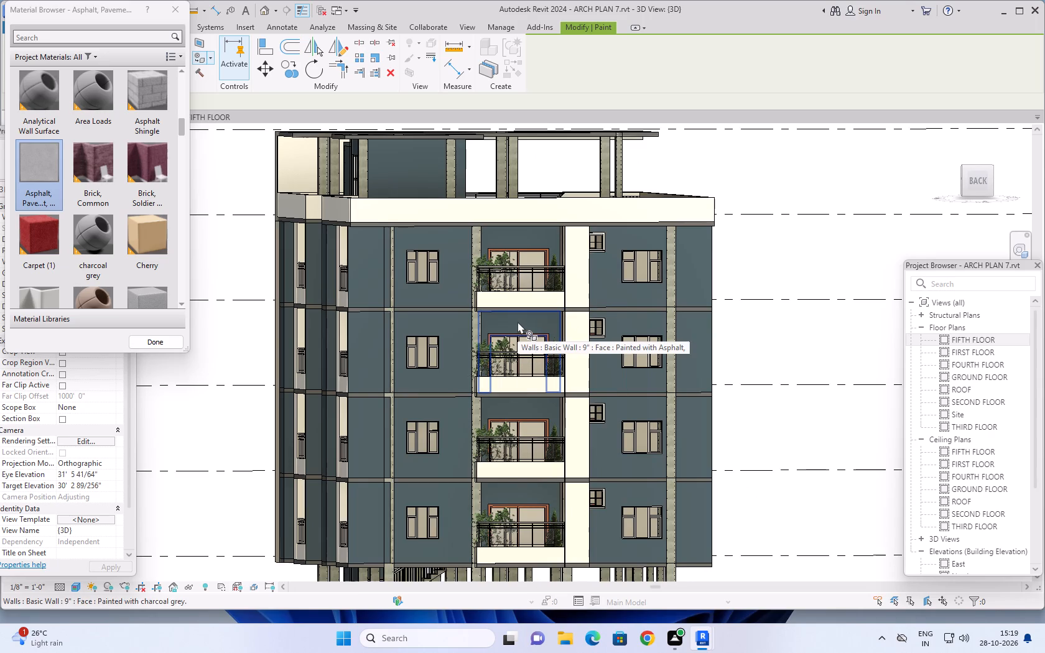
pyautogui.click(518, 322)
pyautogui.click(520, 236)
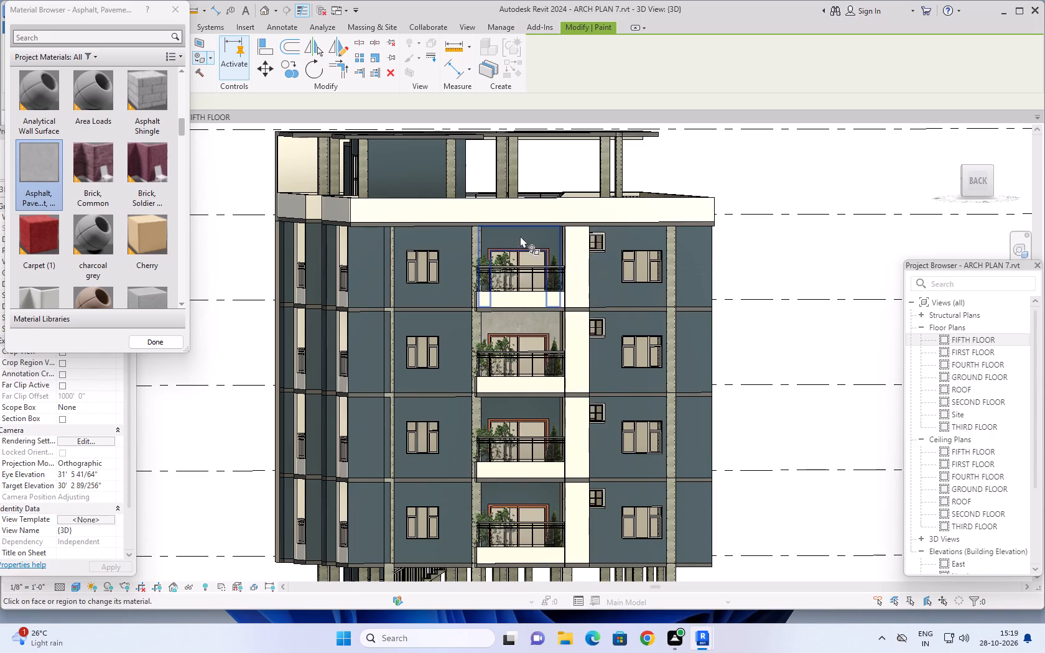
pyautogui.click(518, 409)
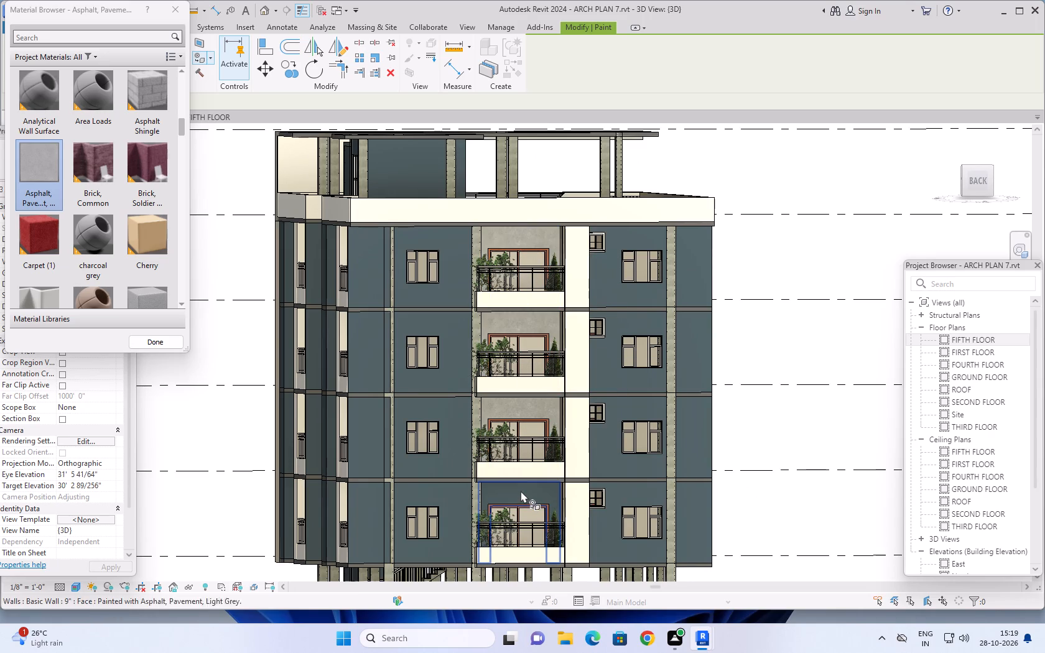
pyautogui.click(521, 491)
# Paint the right facade's top-floor front-end wall faces and the wall behind its front balcony with asphalt pavement.
pyautogui.keyDown('shift'); pyautogui.moveTo(456, 494); pyautogui.dragTo(720, 483, button='middle'); pyautogui.keyUp('shift')
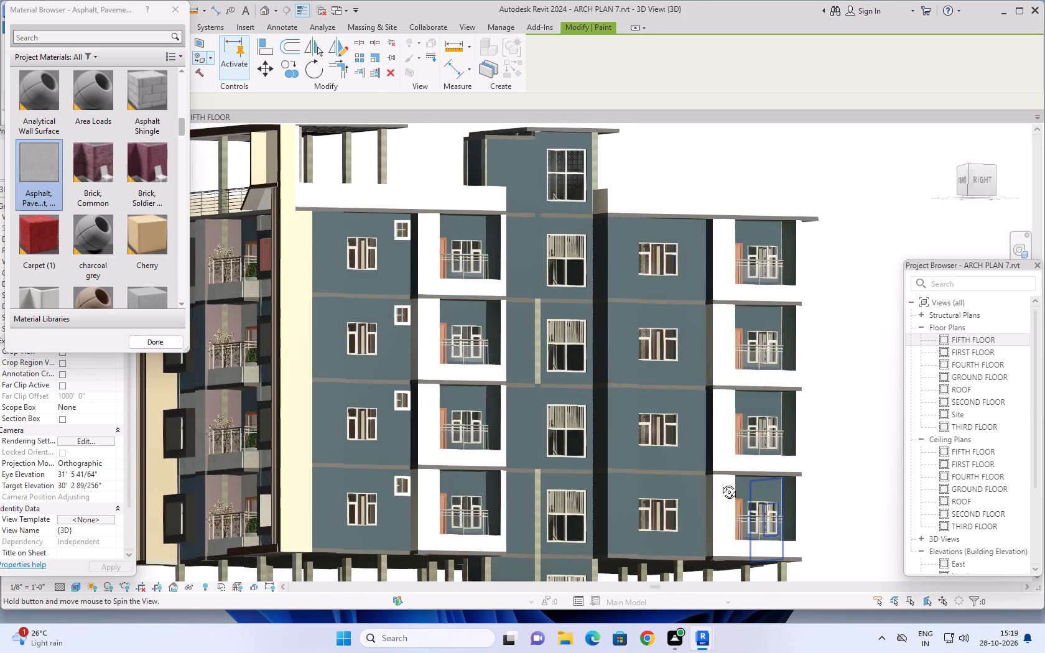
pyautogui.keyDown('shift'); pyautogui.moveTo(720, 483); pyautogui.dragTo(698, 504, button='middle'); pyautogui.keyUp('shift')
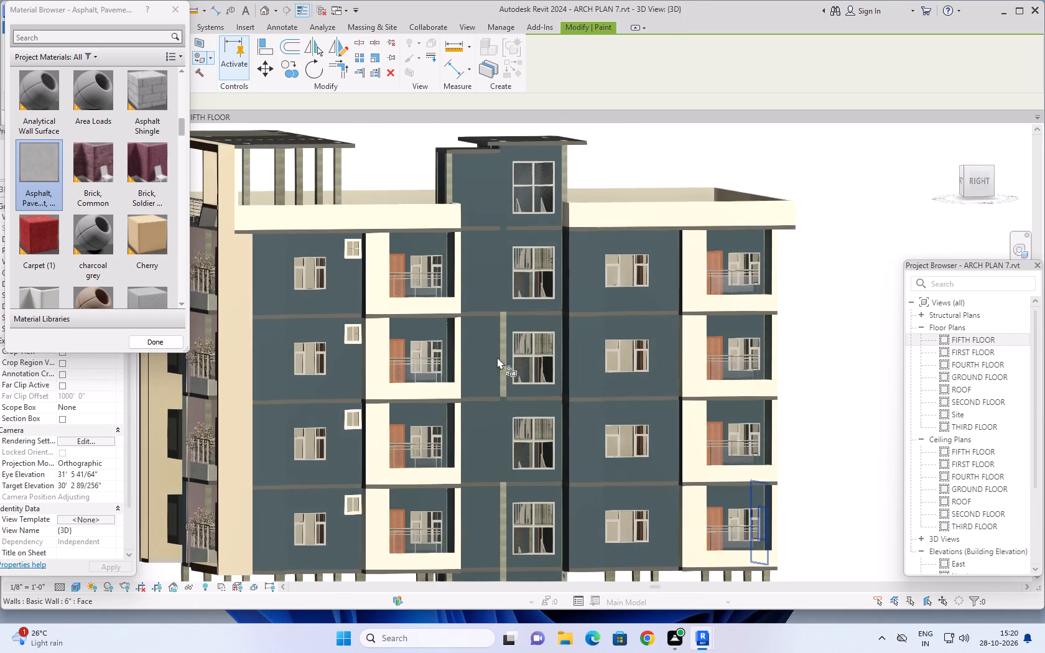
pyautogui.click(269, 256)
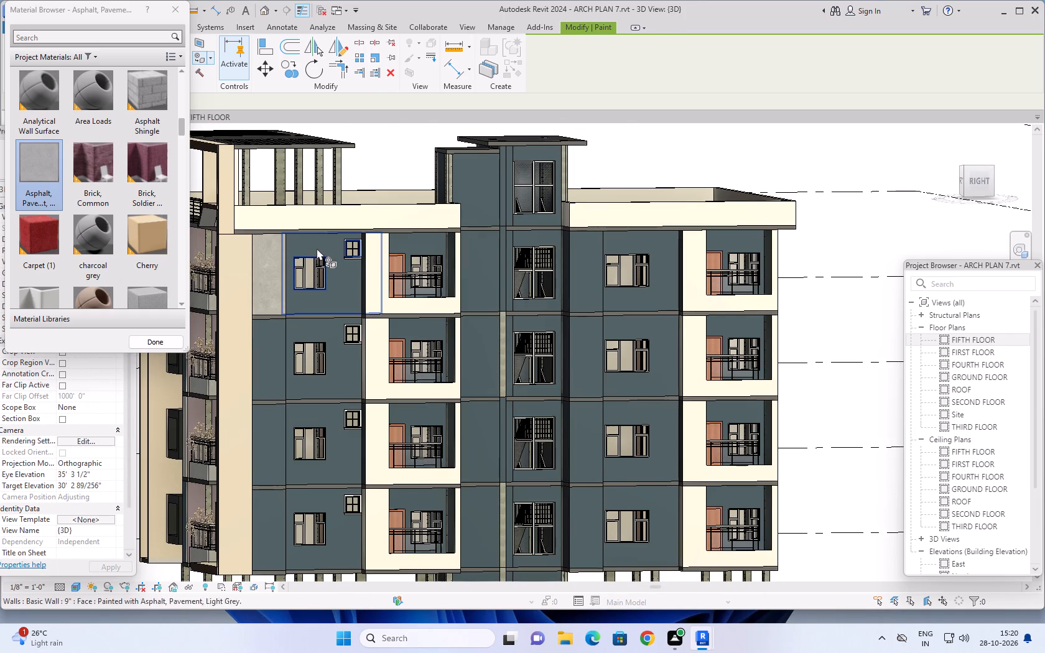
pyautogui.click(317, 248)
pyautogui.click(419, 242)
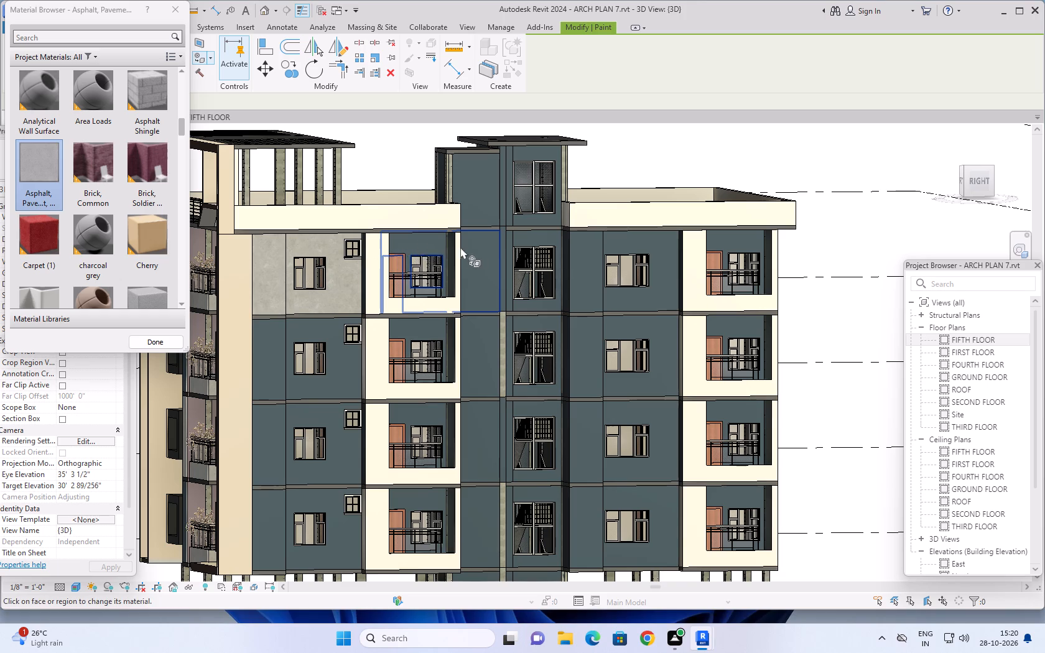
# Paint the right facade's top-floor tall-window wall, the narrow face beside it and the adjoining column with asphalt pavement.
pyautogui.click(535, 236)
pyautogui.scroll(4, 496, 262)
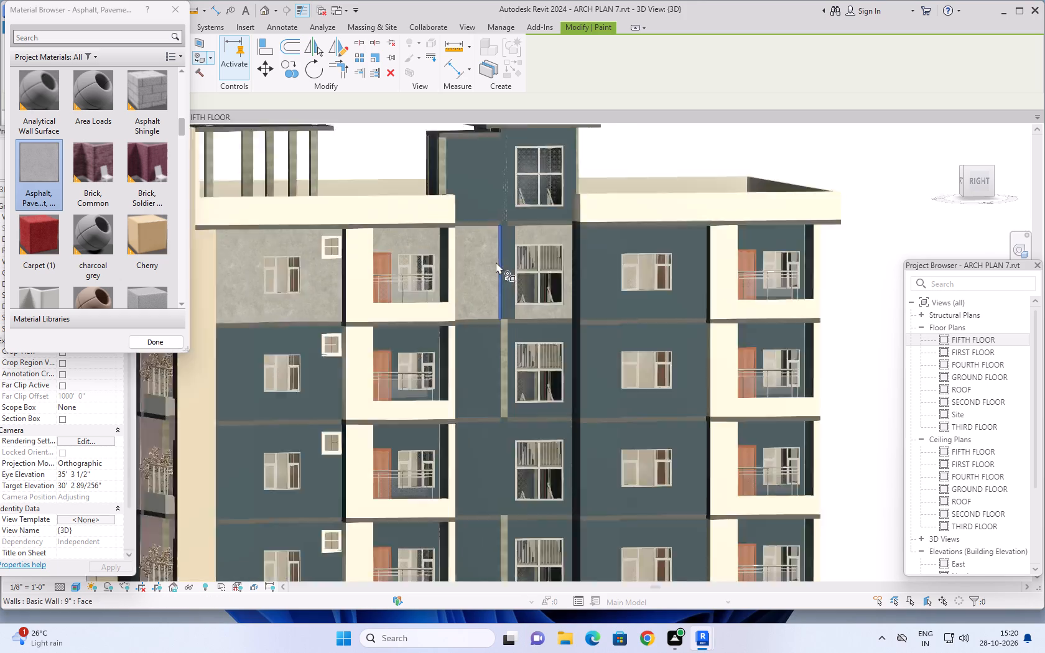
pyautogui.click(519, 262)
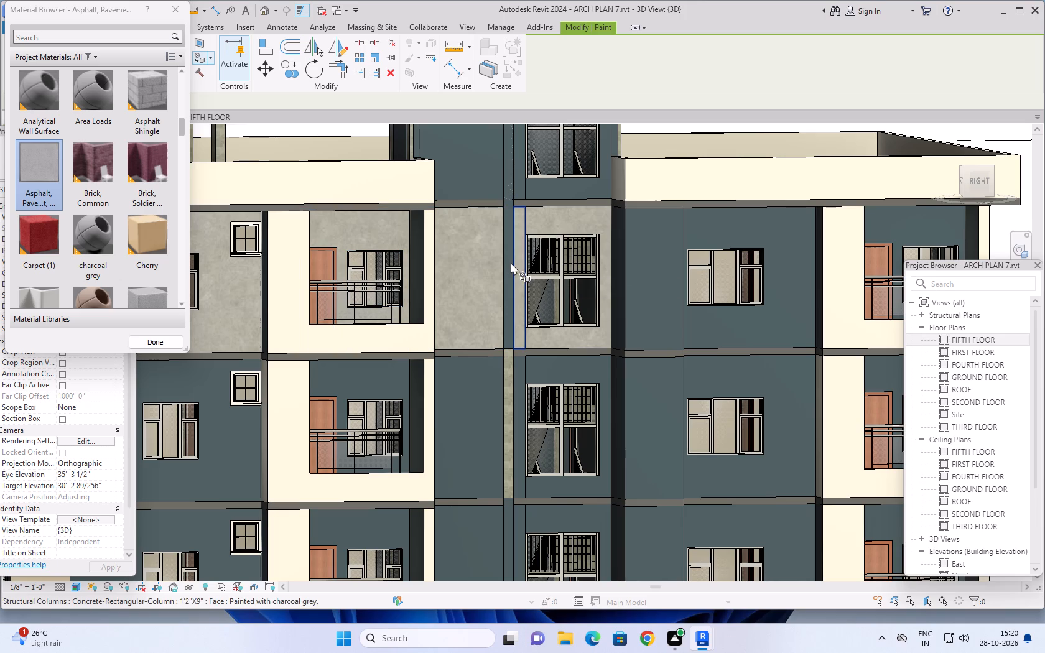
pyautogui.click(508, 260)
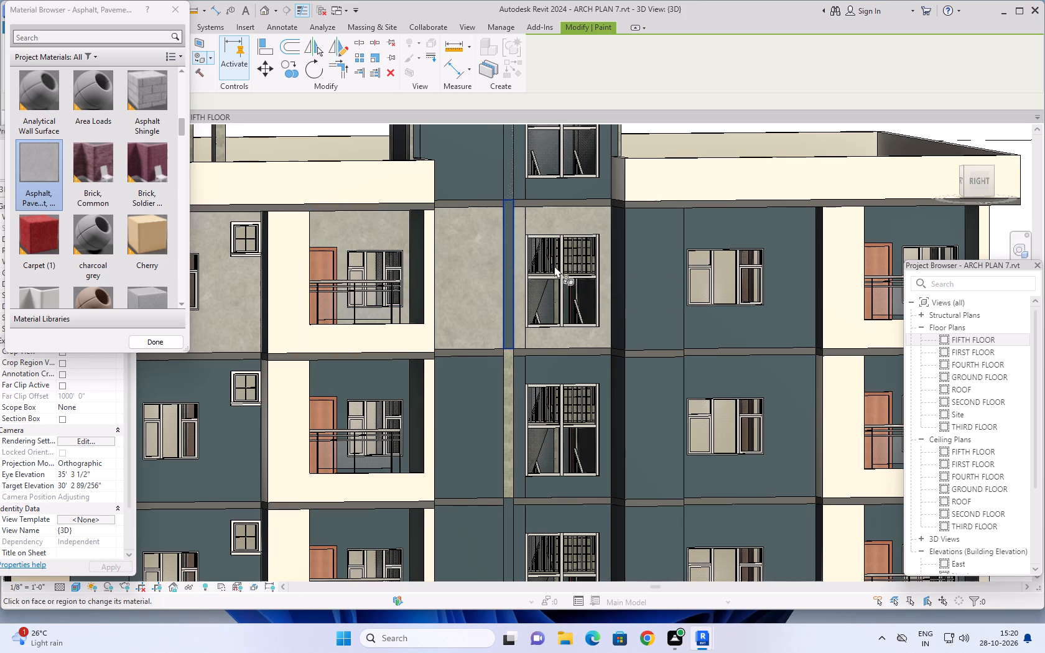
# Paint the right facade's top-floor walls between the tall-window bay and the rear balcony, including the bay's side return, with asphalt pavement.
pyautogui.click(660, 272)
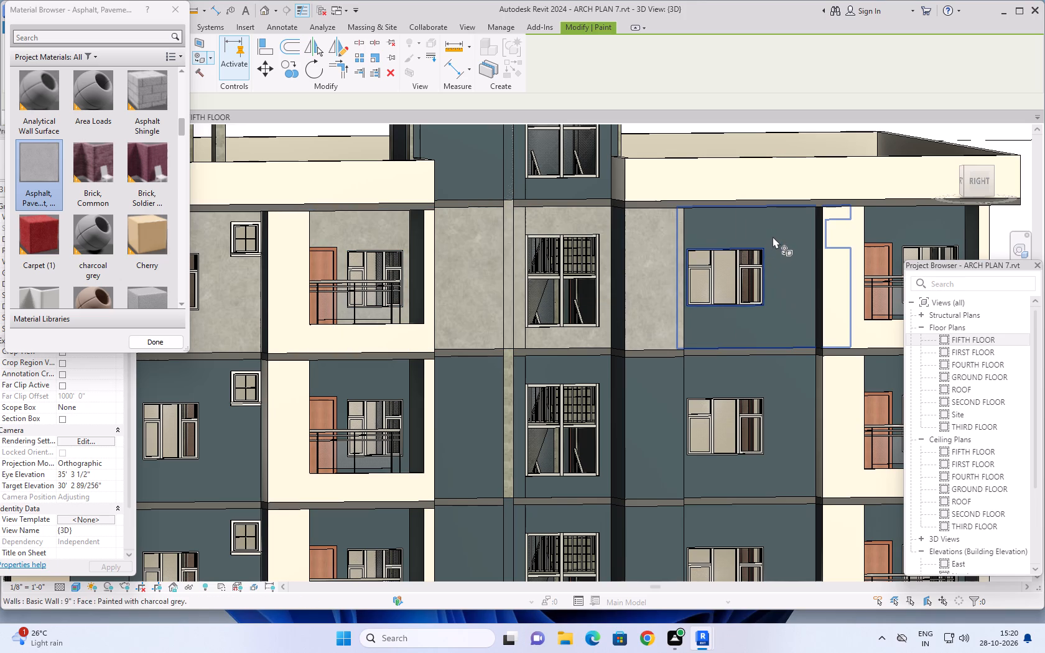
pyautogui.click(773, 236)
pyautogui.keyDown('shift'); pyautogui.moveTo(634, 282); pyautogui.dragTo(697, 310, button='middle'); pyautogui.keyUp('shift')
pyautogui.keyDown('shift'); pyautogui.scroll(1, 665, 295); pyautogui.keyUp('shift')
pyautogui.scroll(4, 750, 289)
pyautogui.click(736, 283)
# Paint the narrow side return beside the right facade's top-floor front balcony with the asphalt pavement material.
pyautogui.scroll(-6, 777, 317)
pyautogui.moveTo(777, 323); pyautogui.dragTo(754, 333, button='middle')
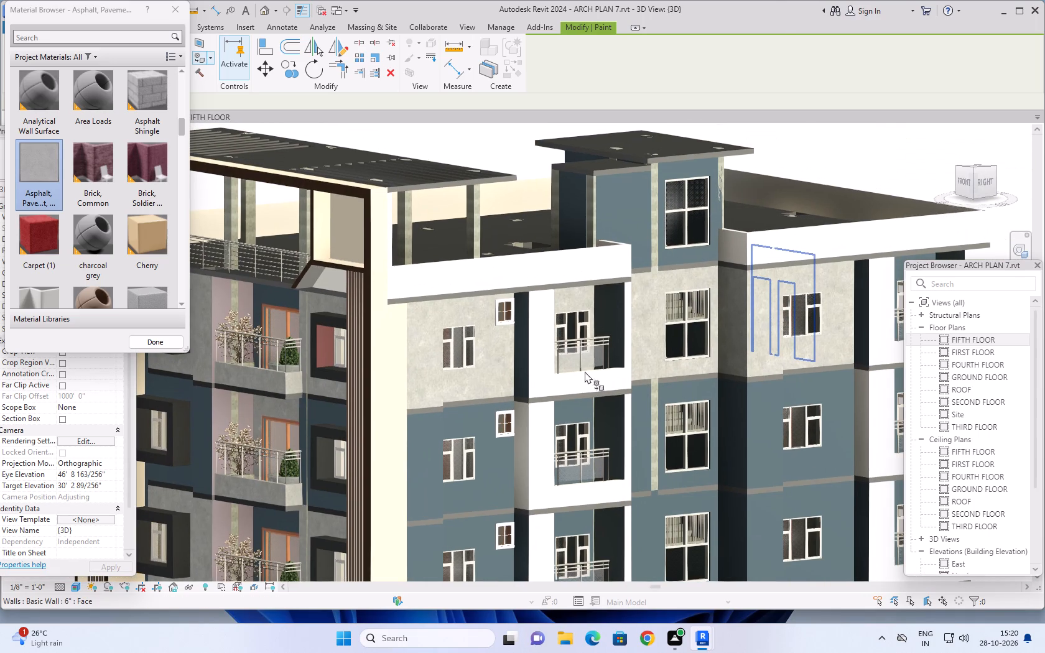
pyautogui.scroll(5, 488, 379)
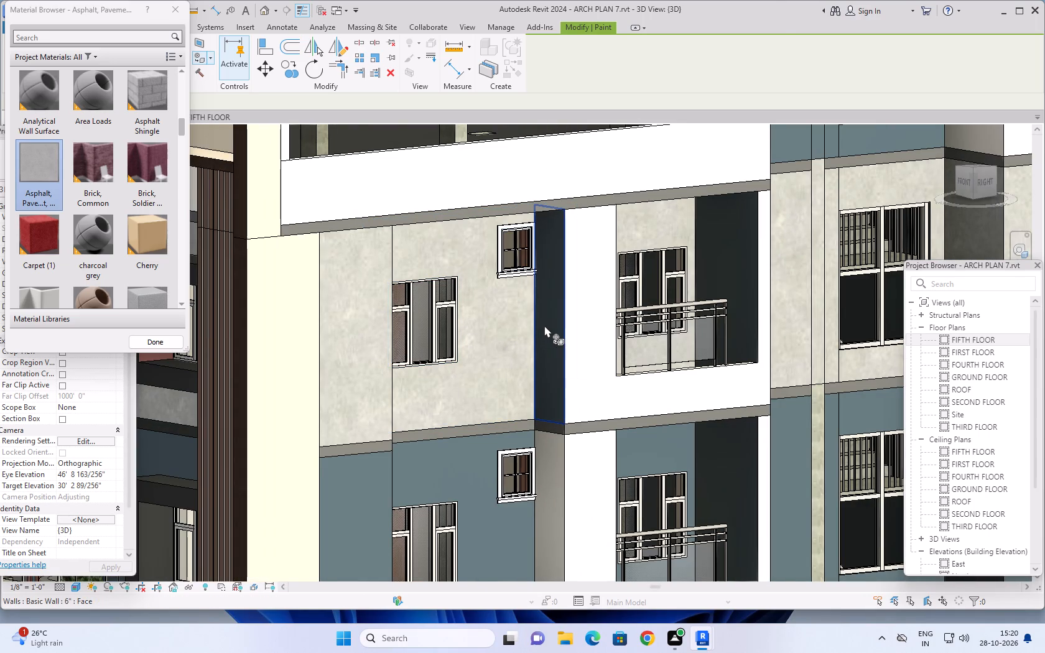
pyautogui.click(546, 326)
pyautogui.scroll(-5, 472, 352)
pyautogui.scroll(-1, 545, 343)
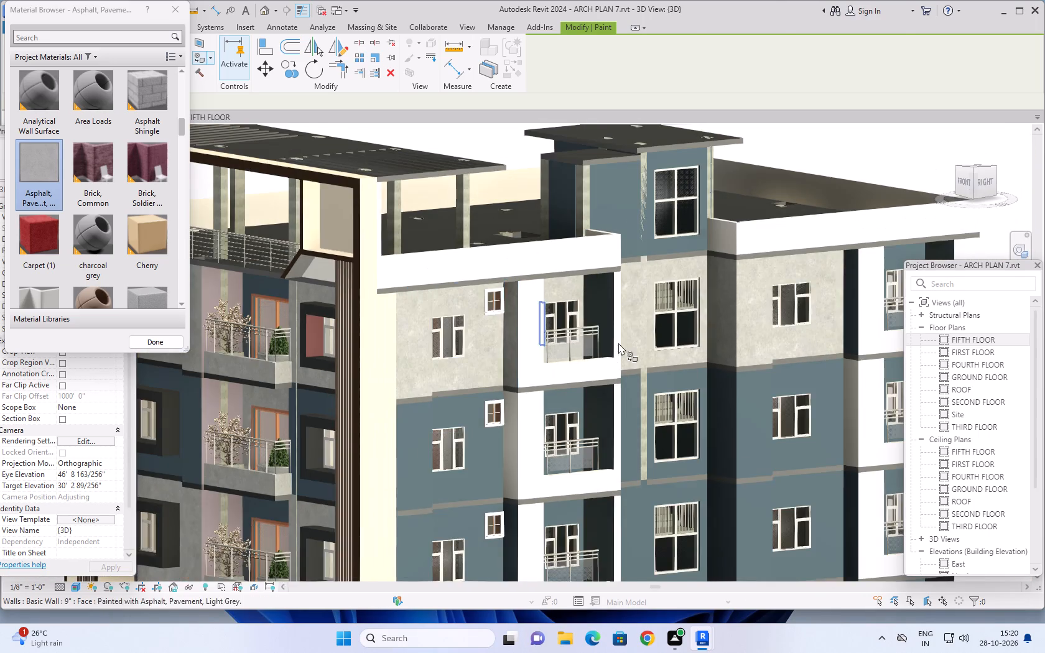
# Paint the side return beside the right facade's top-floor rear balcony and the wall behind that balcony with asphalt pavement.
pyautogui.moveTo(657, 324); pyautogui.dragTo(544, 369, button='middle')
pyautogui.scroll(3, 645, 350)
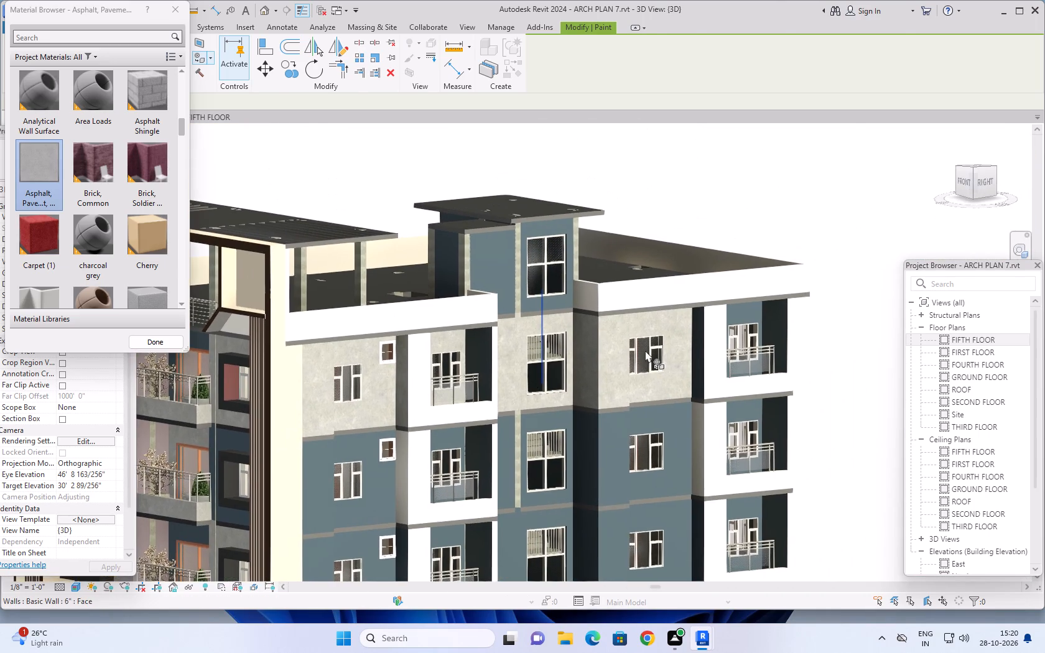
pyautogui.scroll(4, 645, 350)
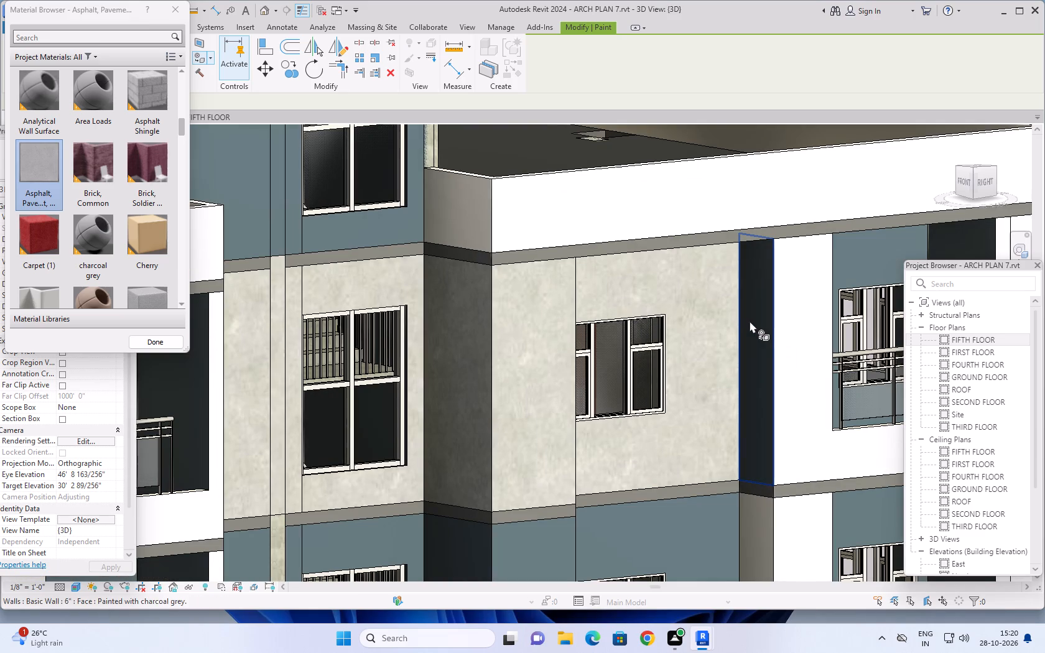
pyautogui.click(750, 321)
pyautogui.scroll(-3, 695, 359)
pyautogui.moveTo(666, 382); pyautogui.dragTo(502, 425, button='middle')
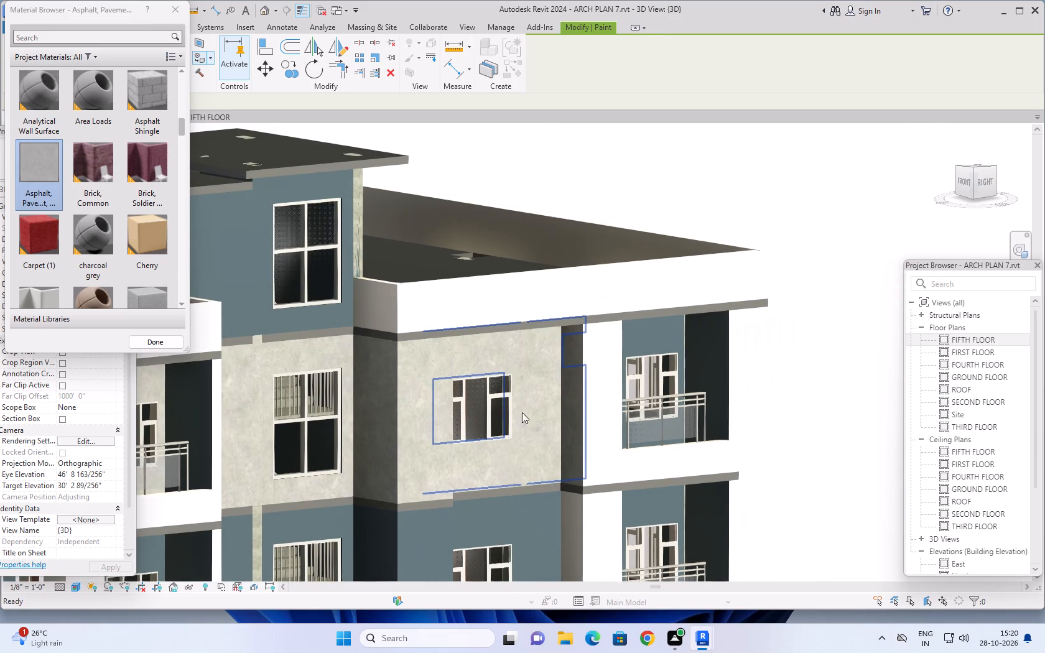
pyautogui.click(654, 336)
# Paint the right facade's front-end wall faces and the wall behind the front balcony on the third-from-top floor with asphalt pavement.
pyautogui.scroll(-4, 502, 406)
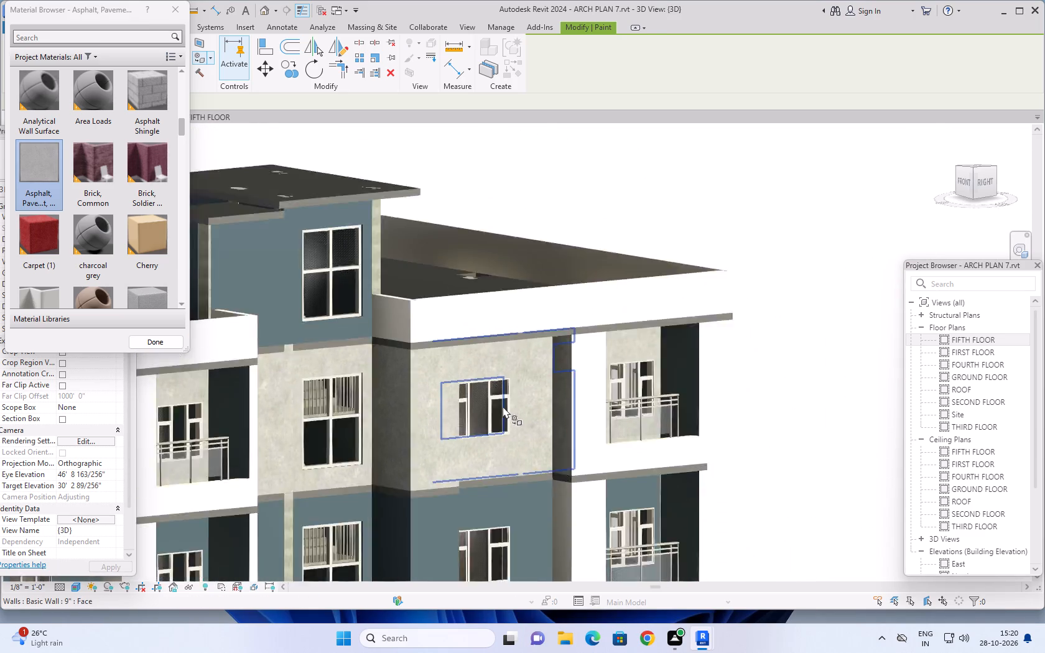
pyautogui.scroll(-5, 503, 406)
pyautogui.moveTo(657, 483); pyautogui.dragTo(658, 479, button='middle')
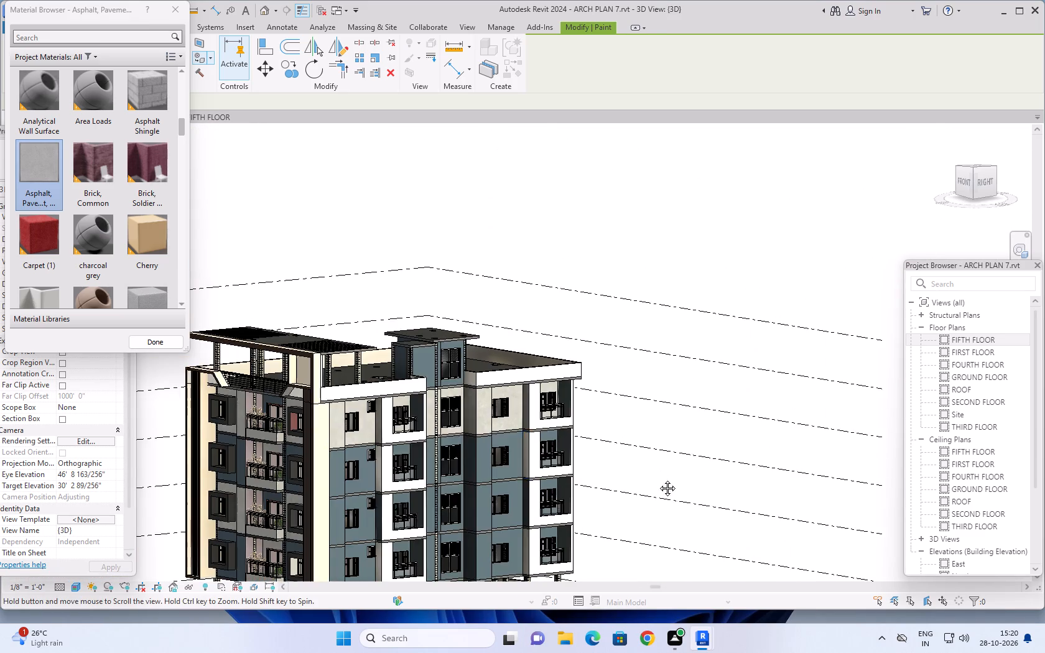
pyautogui.moveTo(658, 479); pyautogui.dragTo(768, 392, button='middle')
pyautogui.moveTo(755, 423); pyautogui.dragTo(714, 405, button='middle')
pyautogui.scroll(8, 418, 415)
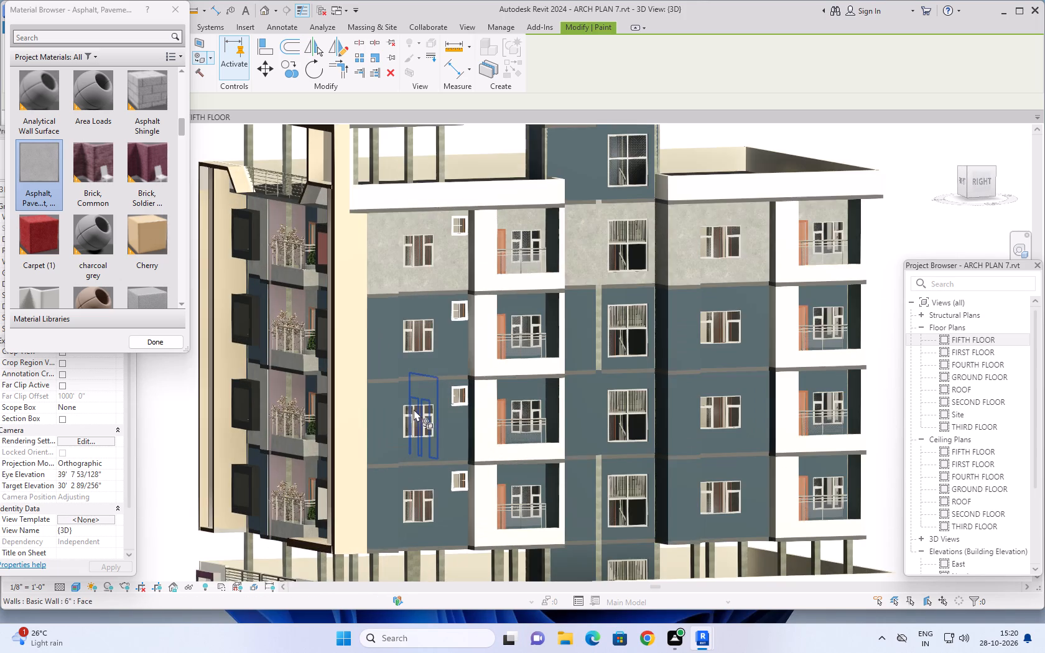
pyautogui.click(378, 394)
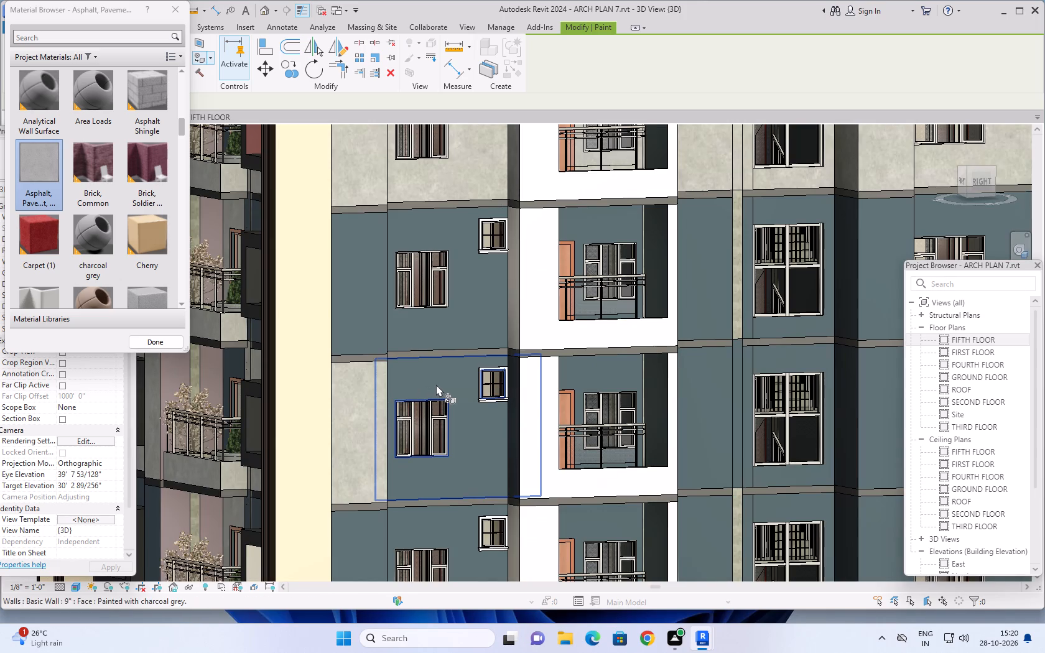
pyautogui.click(436, 384)
pyautogui.click(608, 374)
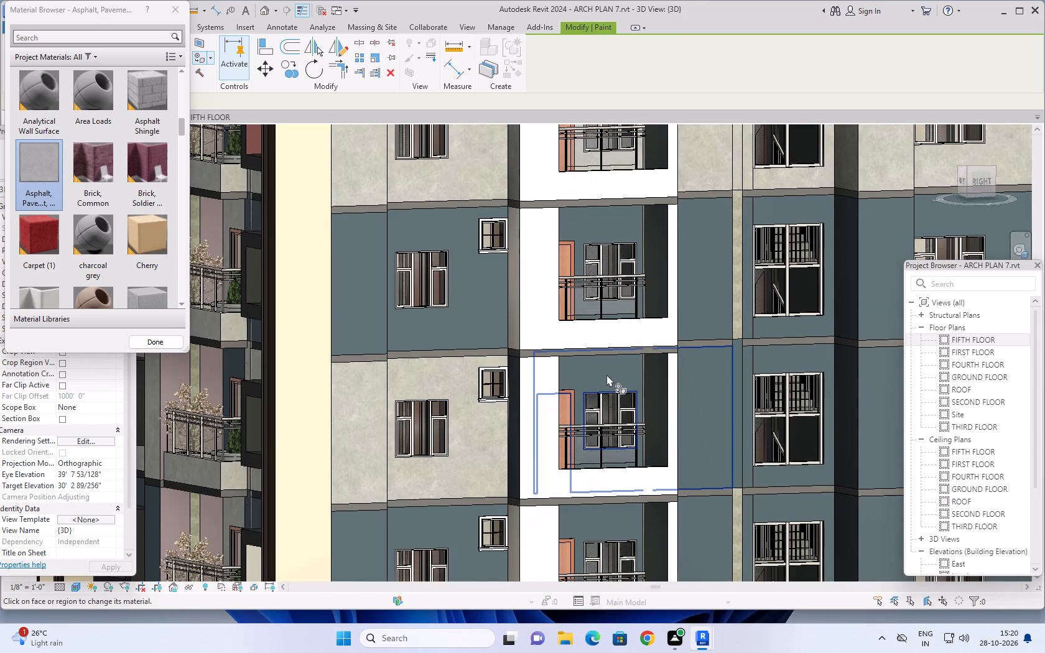
# Paint the right facade's tall-window wall, its narrow side face and the adjoining column on the third-from-top floor with asphalt pavement.
pyautogui.click(787, 363)
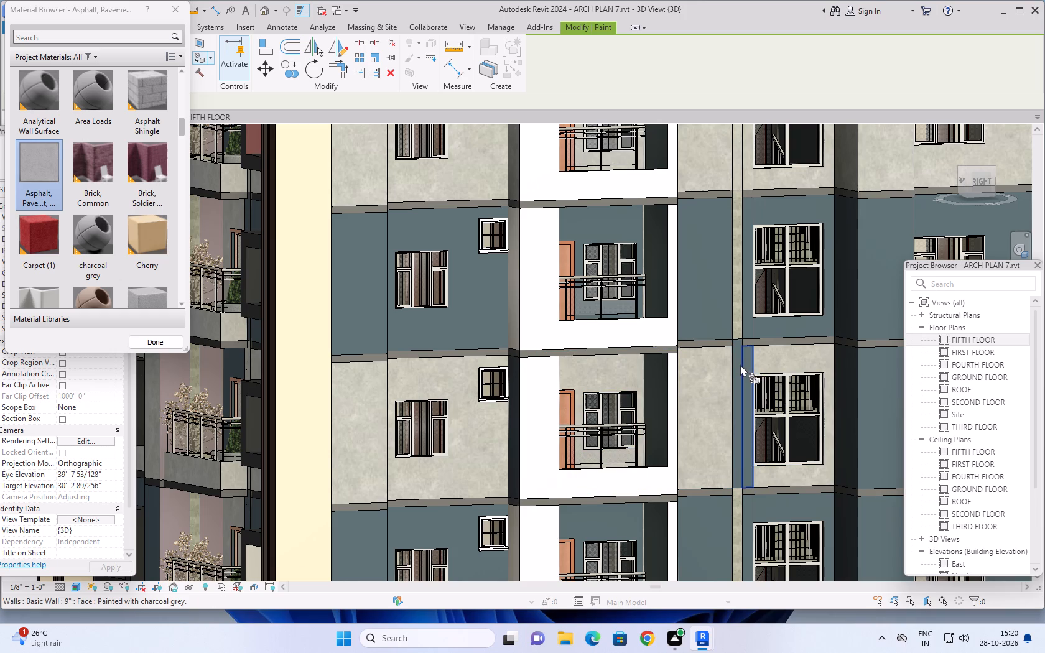
pyautogui.click(740, 364)
pyautogui.click(738, 370)
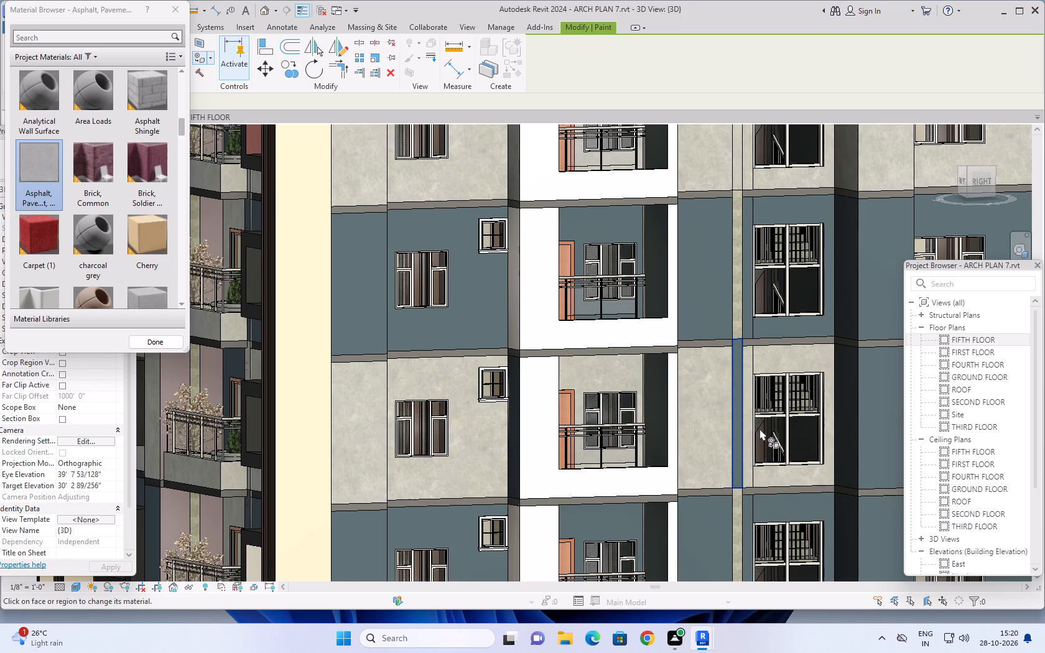
# Paint the right facade's recessed side face and the wall faces up to the rear balcony on the third-from-top floor with asphalt pavement.
pyautogui.click(872, 403)
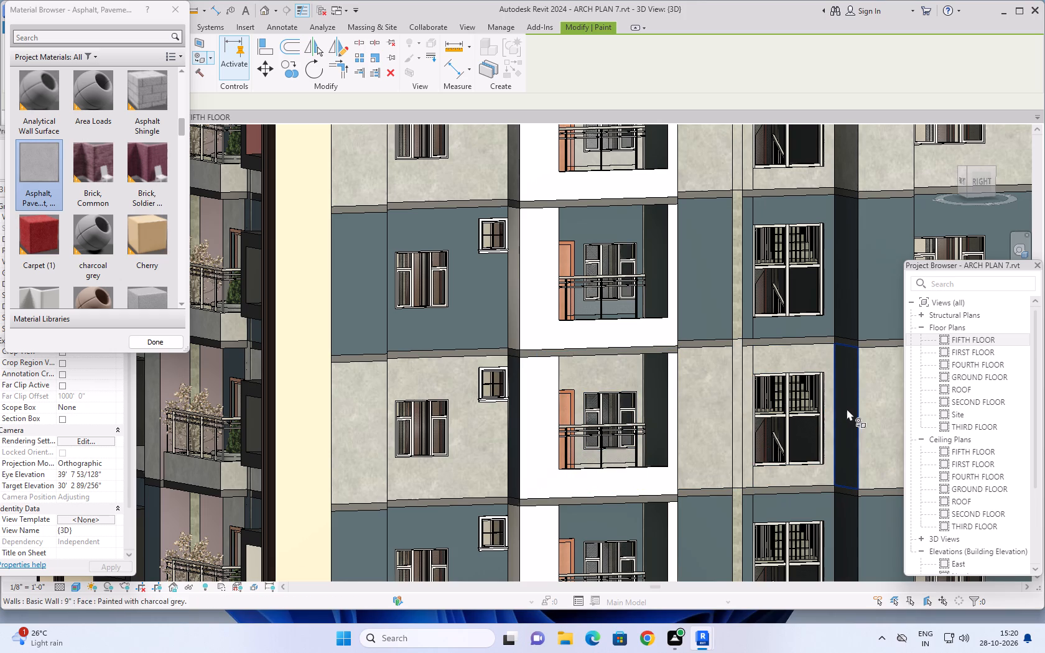
pyautogui.click(847, 409)
pyautogui.scroll(-3, 863, 420)
pyautogui.moveTo(865, 420); pyautogui.dragTo(721, 449, button='middle')
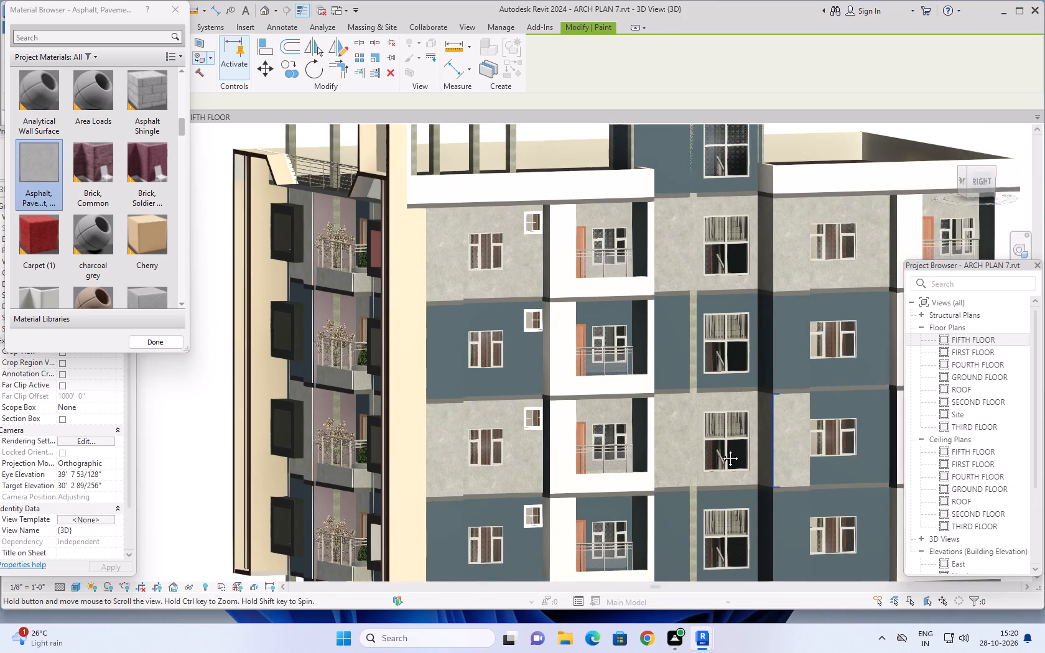
pyautogui.moveTo(721, 449); pyautogui.dragTo(661, 449, button='middle')
pyautogui.scroll(3, 731, 424)
pyautogui.click(747, 415)
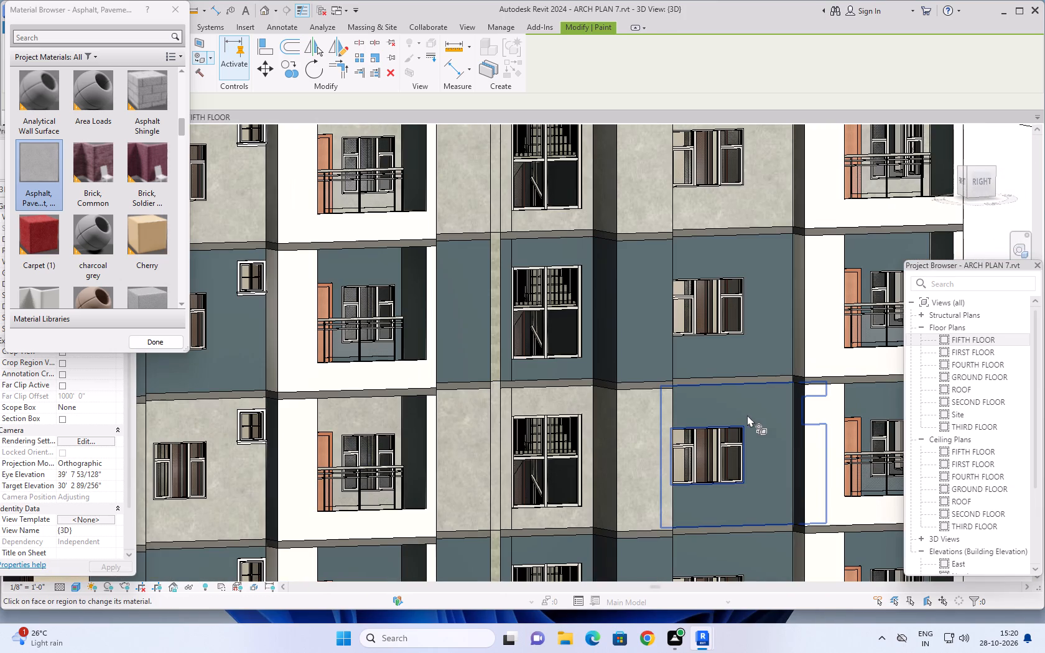
# Paint the wall behind the right facade's rear balcony and the side return beside it on the third-from-top floor with asphalt pavement.
pyautogui.moveTo(869, 406); pyautogui.dragTo(823, 407, button='middle')
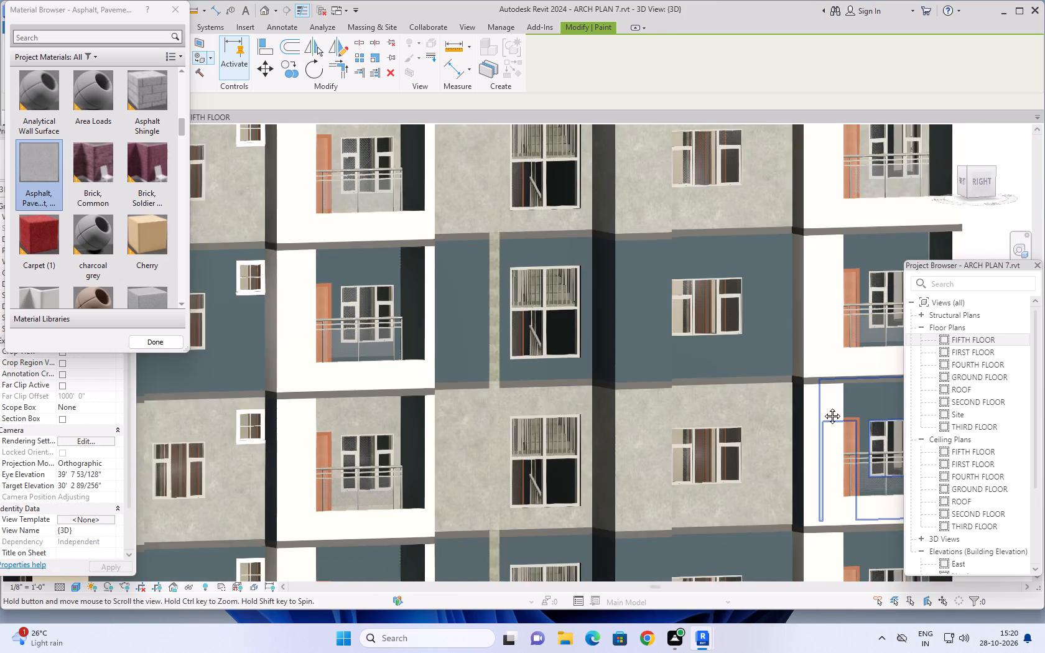
pyautogui.moveTo(823, 407); pyautogui.dragTo(737, 423, button='middle')
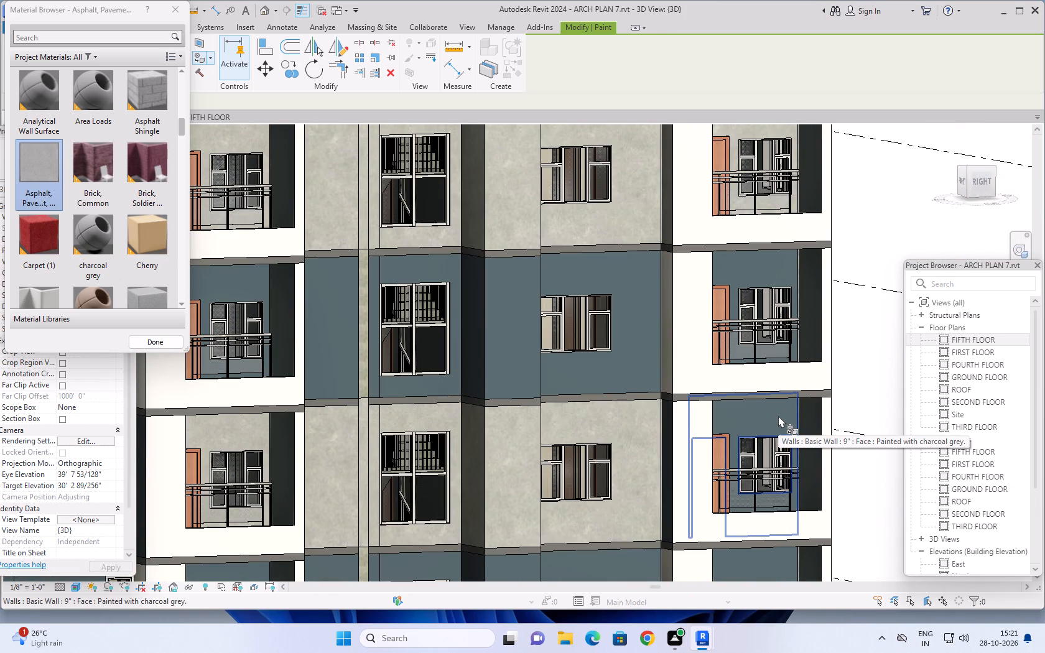
pyautogui.click(778, 415)
pyautogui.keyDown('shift'); pyautogui.moveTo(629, 488); pyautogui.dragTo(688, 490, button='middle'); pyautogui.keyUp('shift')
pyautogui.scroll(5, 722, 452)
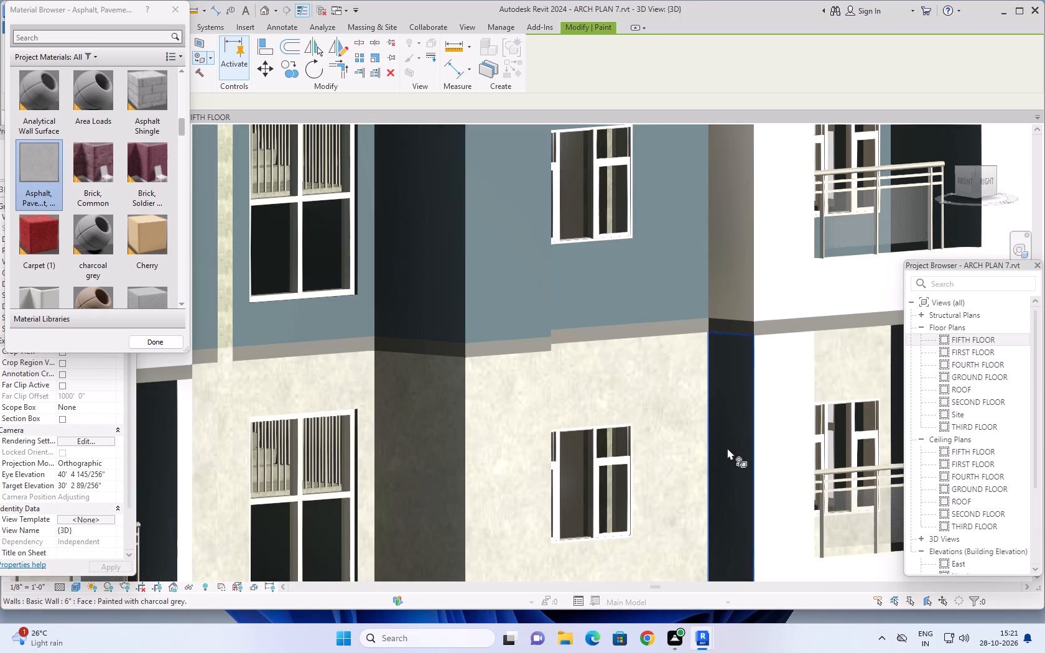
pyautogui.click(729, 442)
# Paint the narrow side return beside the right facade's front balcony on the third-from-top floor with asphalt pavement.
pyautogui.scroll(-8, 603, 465)
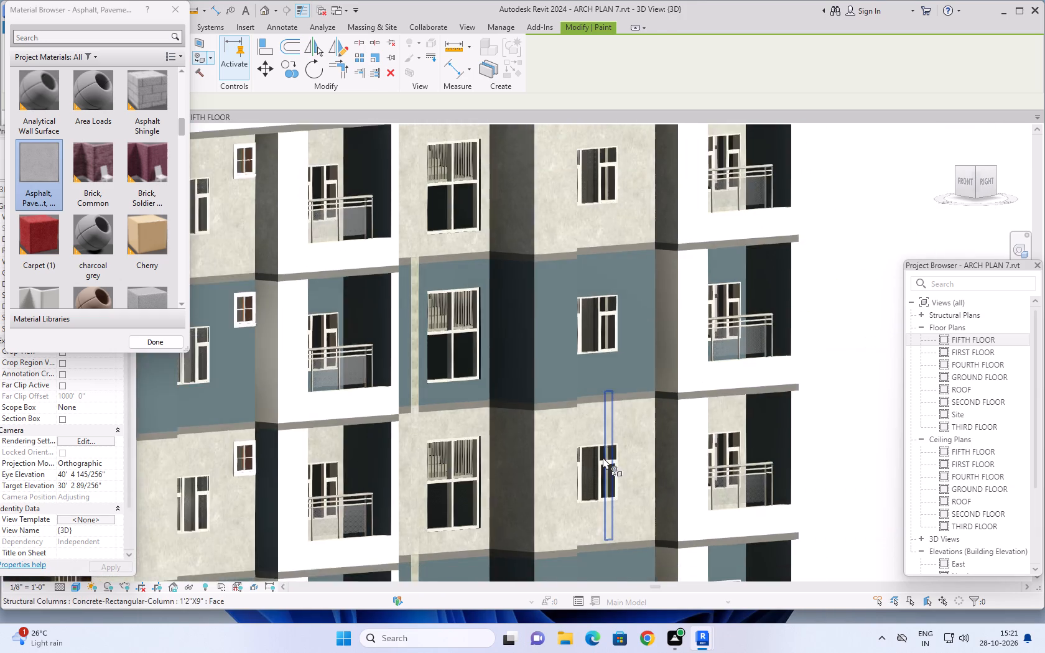
pyautogui.scroll(-3, 603, 457)
pyautogui.scroll(9, 414, 479)
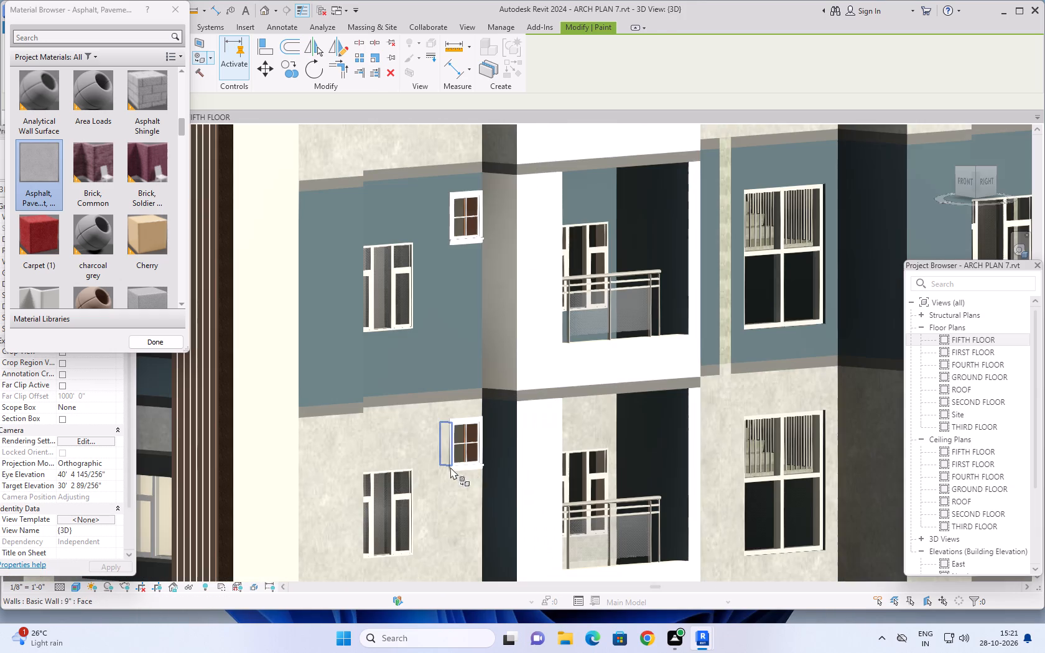
pyautogui.click(504, 468)
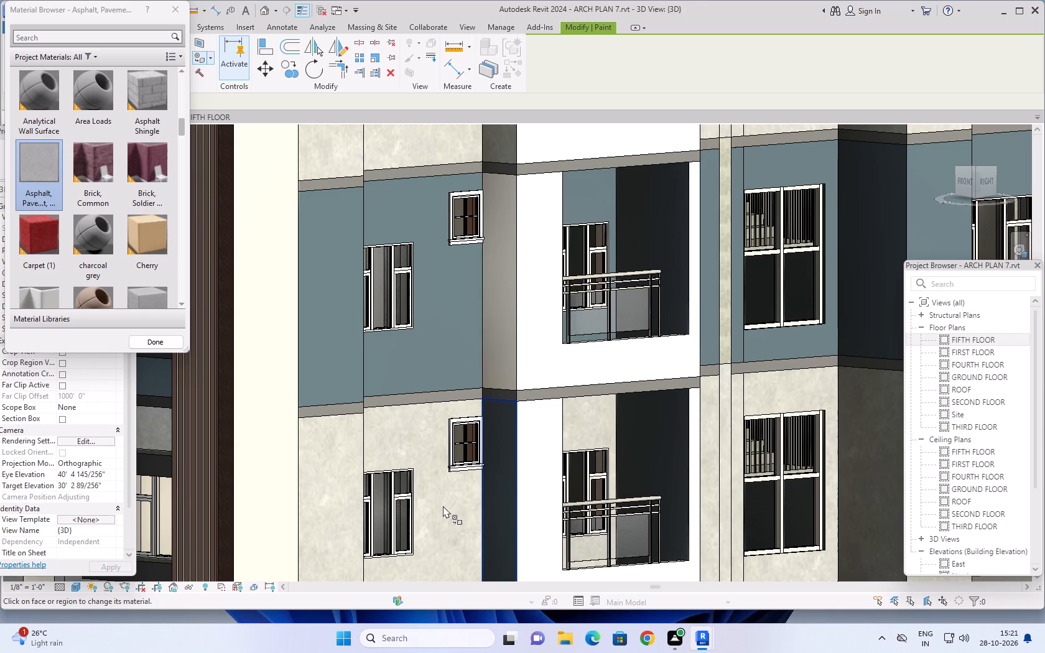
# Examine the painted colour pattern on the building's right, rear, front and left facades.
pyautogui.scroll(-6, 443, 506)
pyautogui.scroll(-2, 529, 498)
pyautogui.scroll(-2, 654, 498)
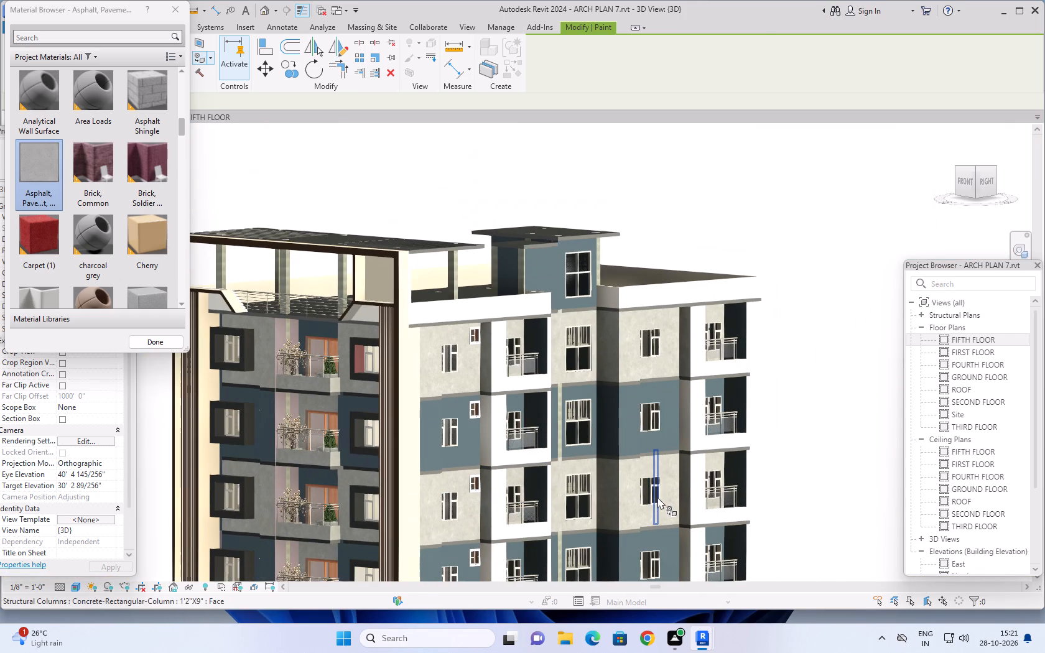
pyautogui.moveTo(654, 497); pyautogui.dragTo(484, 499, button='middle')
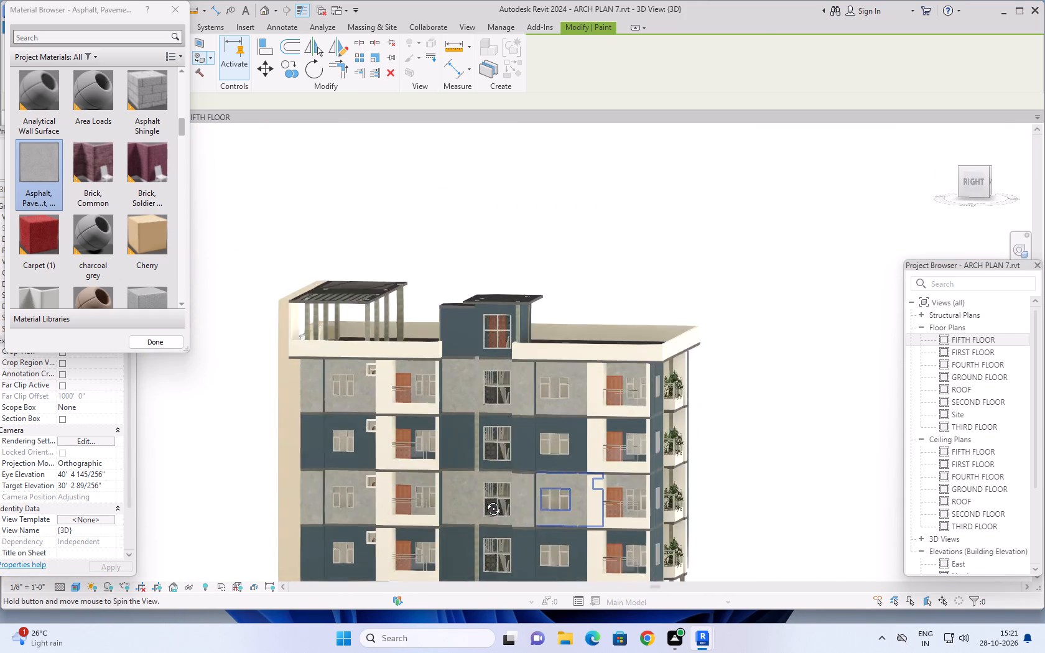
pyautogui.moveTo(484, 499); pyautogui.dragTo(455, 493, button='middle')
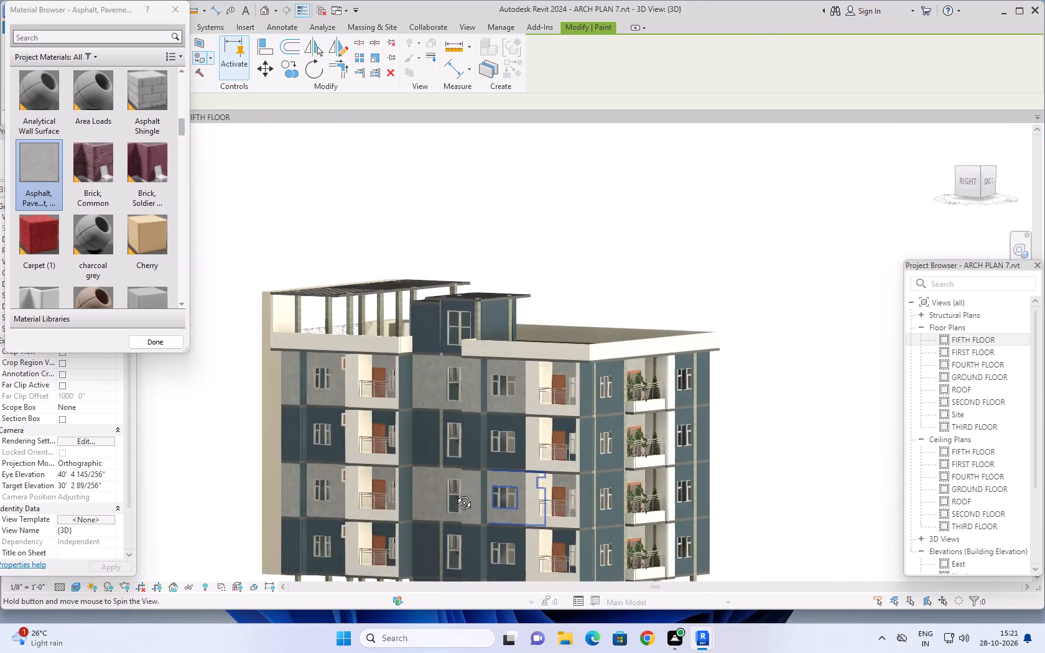
pyautogui.moveTo(455, 493); pyautogui.dragTo(680, 481, button='middle')
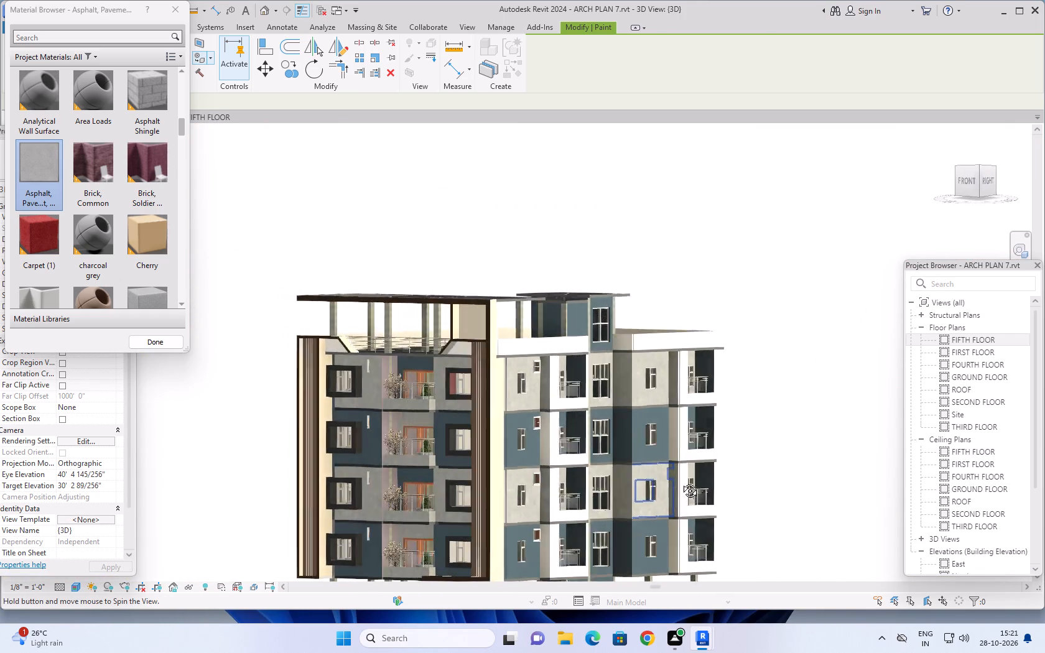
pyautogui.moveTo(680, 481); pyautogui.dragTo(808, 482, button='middle')
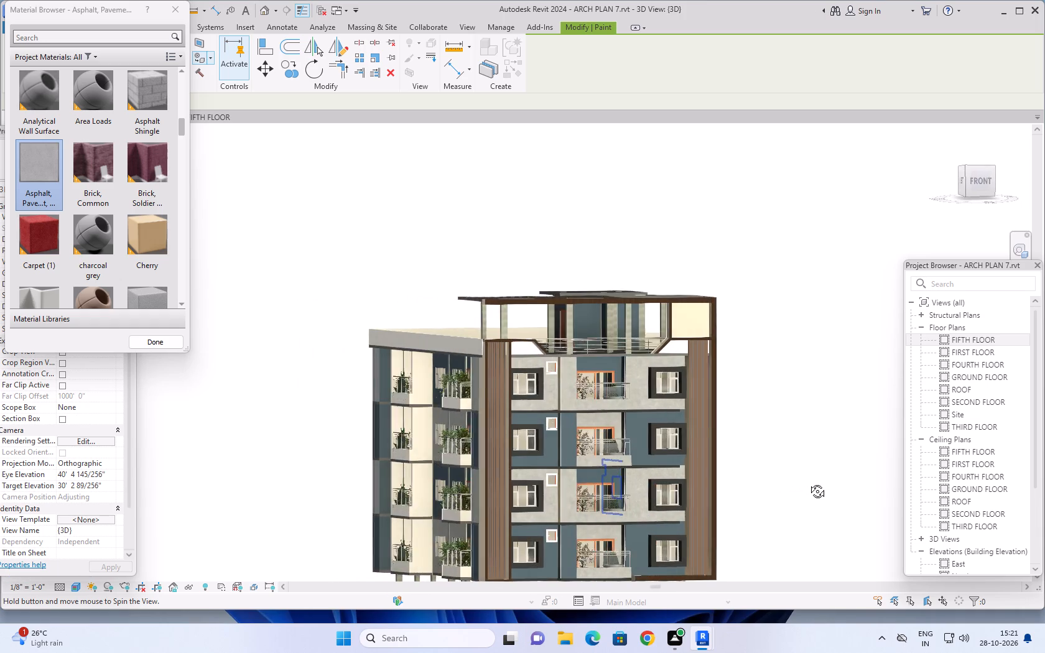
pyautogui.moveTo(808, 482); pyautogui.dragTo(858, 501, button='middle')
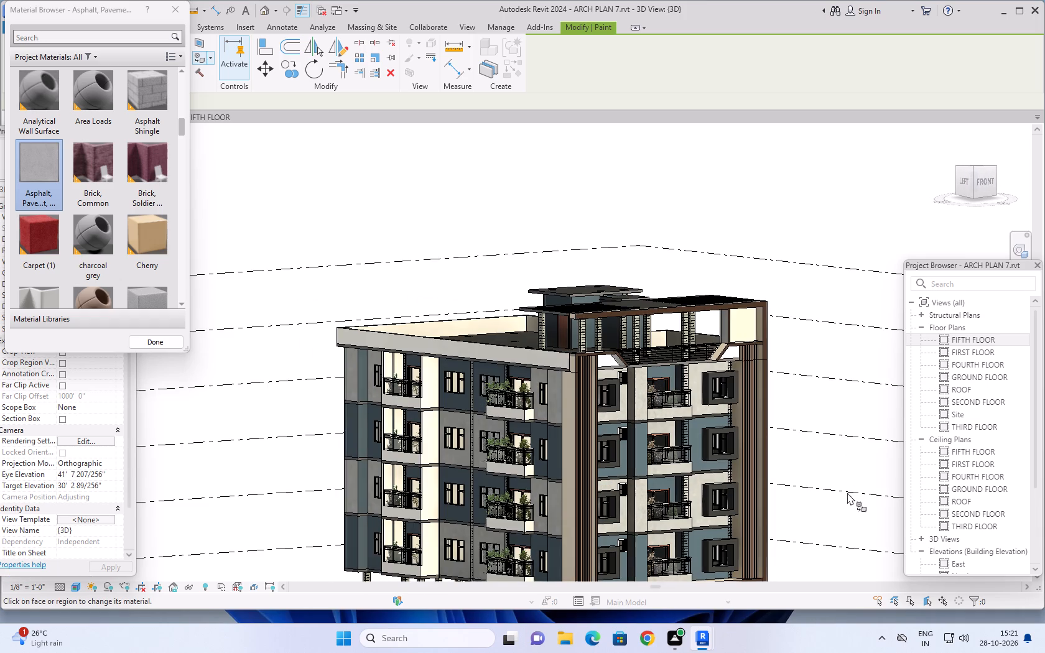
pyautogui.moveTo(835, 524); pyautogui.dragTo(819, 448, button='middle')
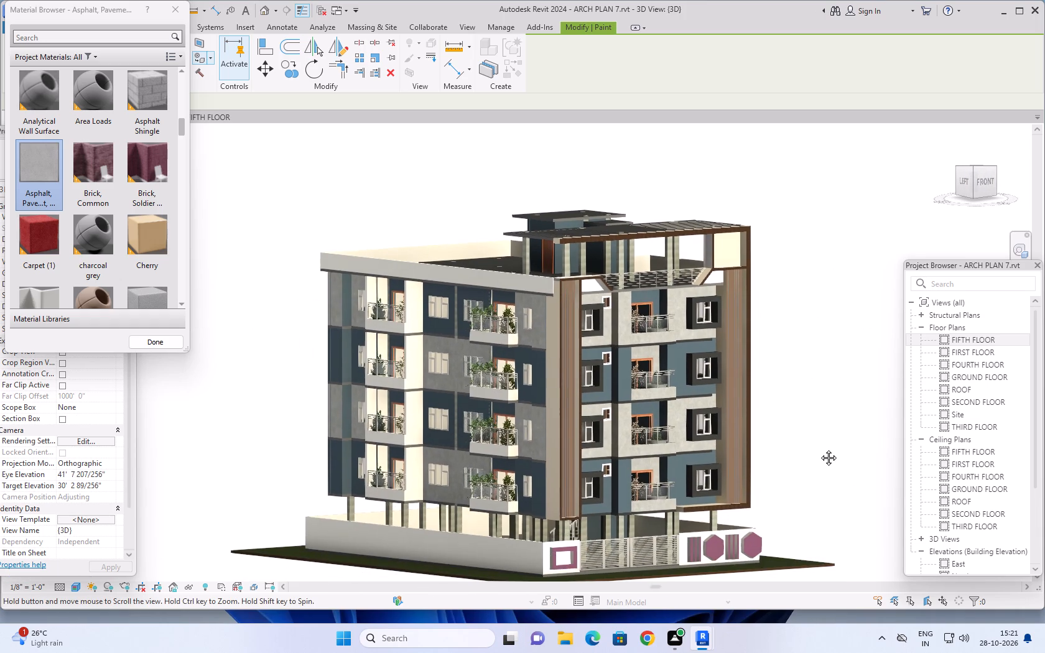
pyautogui.moveTo(819, 448); pyautogui.dragTo(820, 448, button='middle')
pyautogui.moveTo(799, 444); pyautogui.dragTo(826, 484, button='middle')
pyautogui.scroll(1, 837, 490)
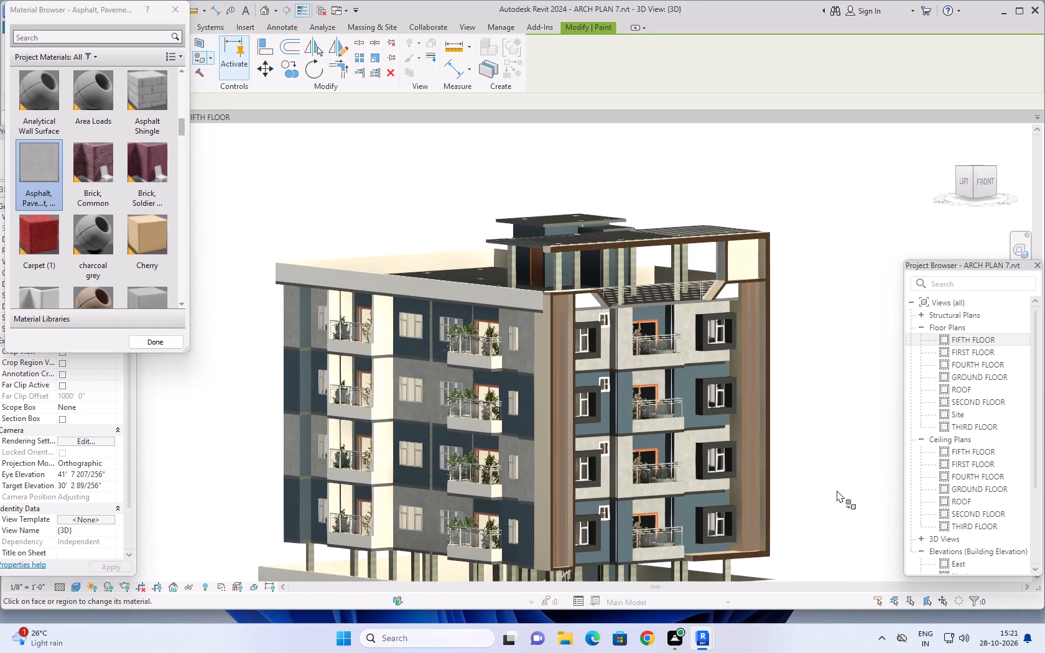
pyautogui.scroll(1, 837, 490)
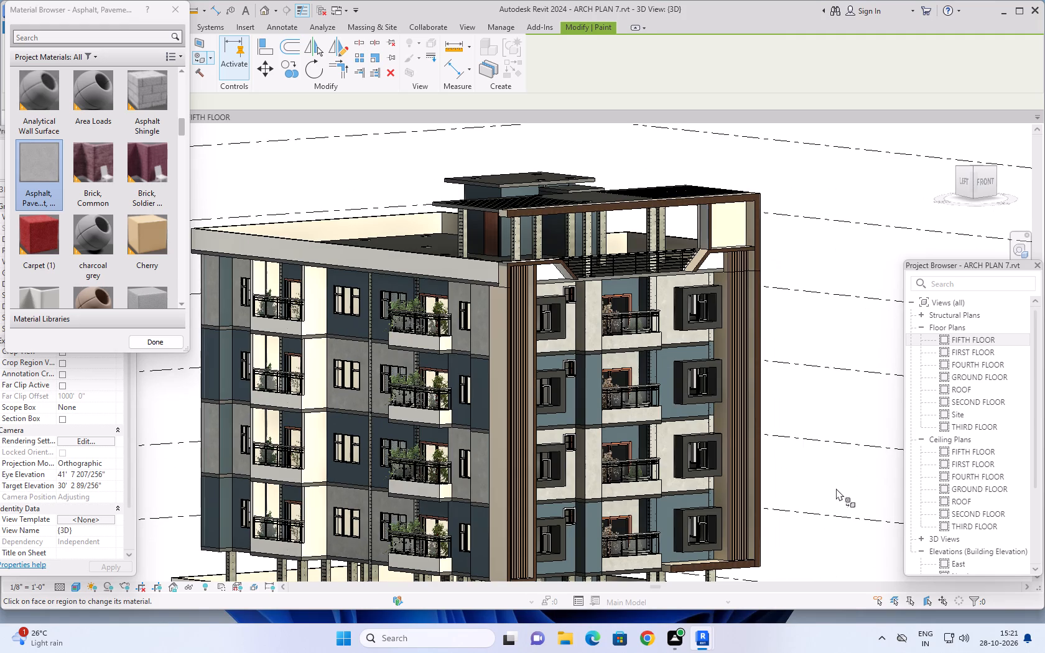
pyautogui.scroll(1, 825, 447)
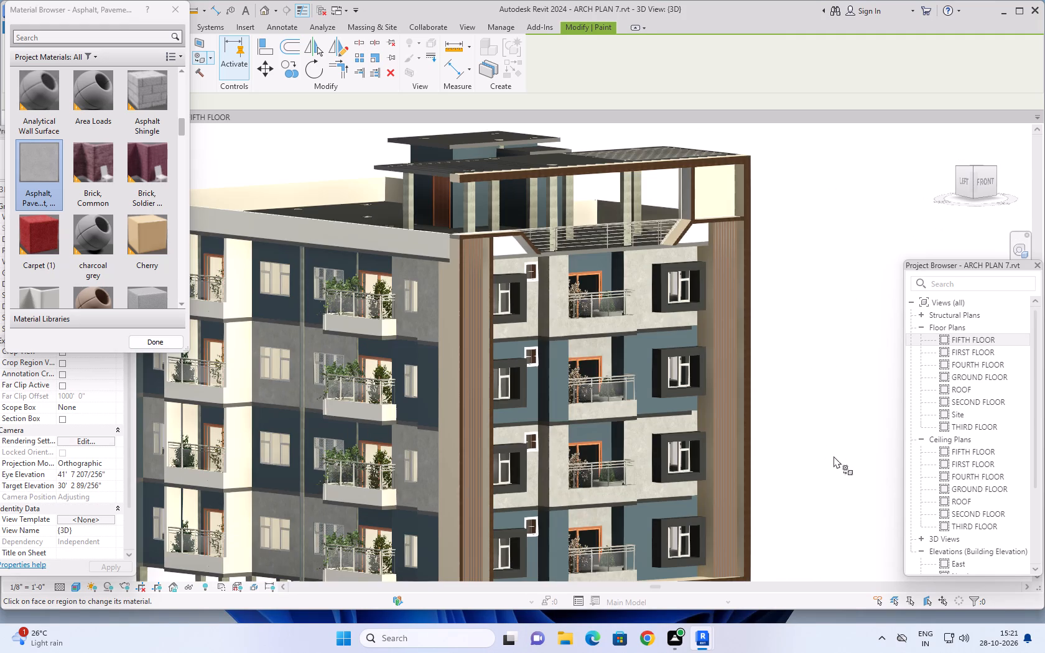
pyautogui.keyDown('shift'); pyautogui.moveTo(835, 458); pyautogui.dragTo(806, 471, button='middle'); pyautogui.keyUp('shift')
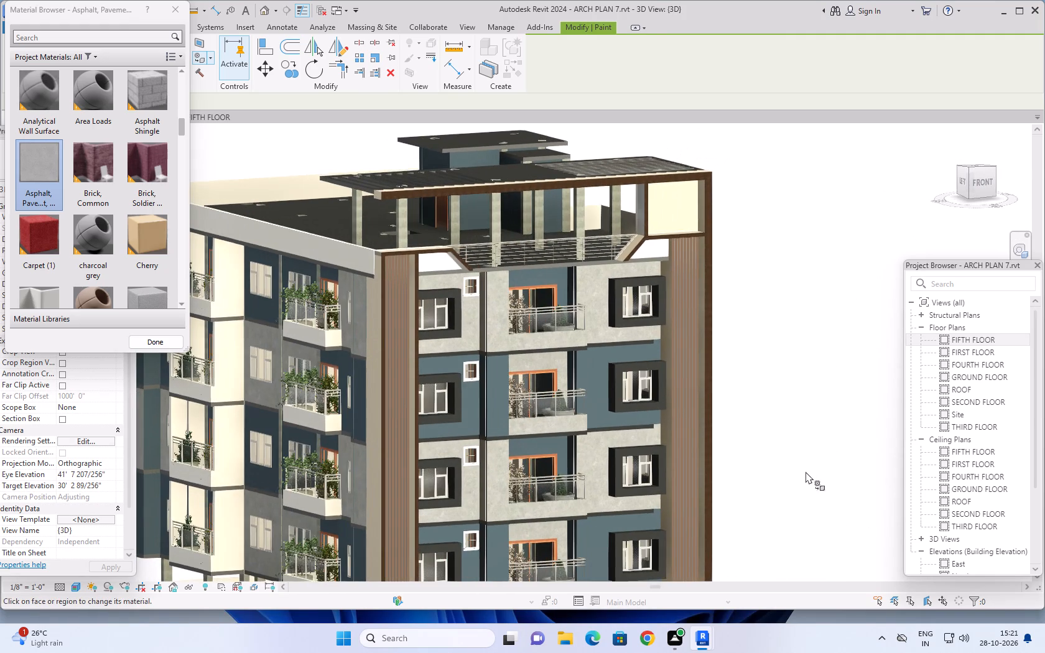
# Paint the front balcony parapets on the top floor and the floor below with the 9" wall material.
pyautogui.scroll(3, 525, 347)
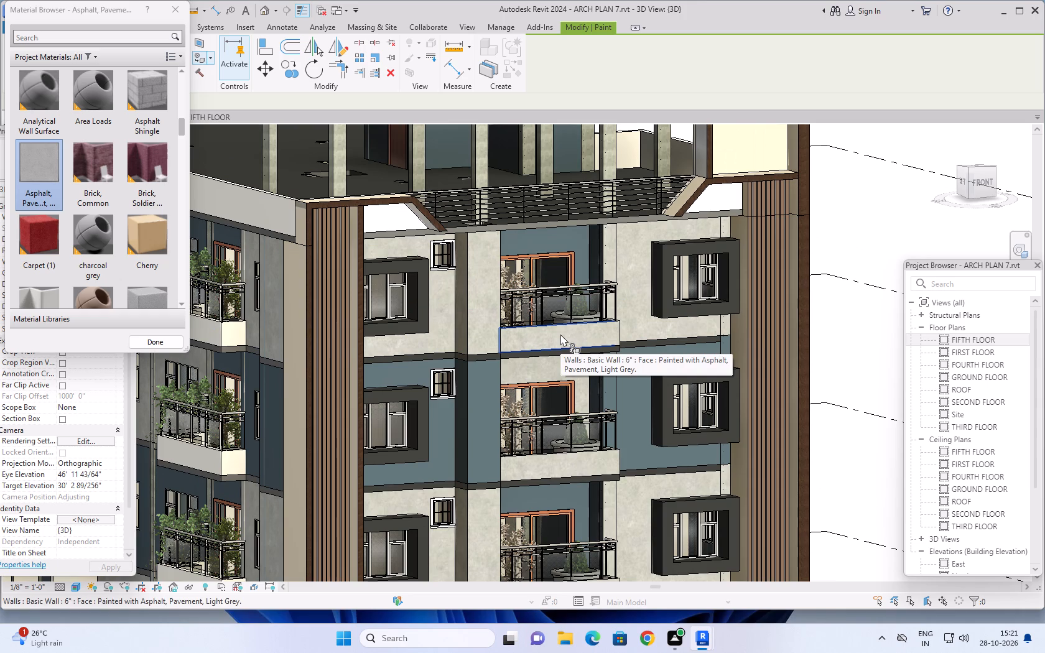
pyautogui.scroll(16, 92, 163)
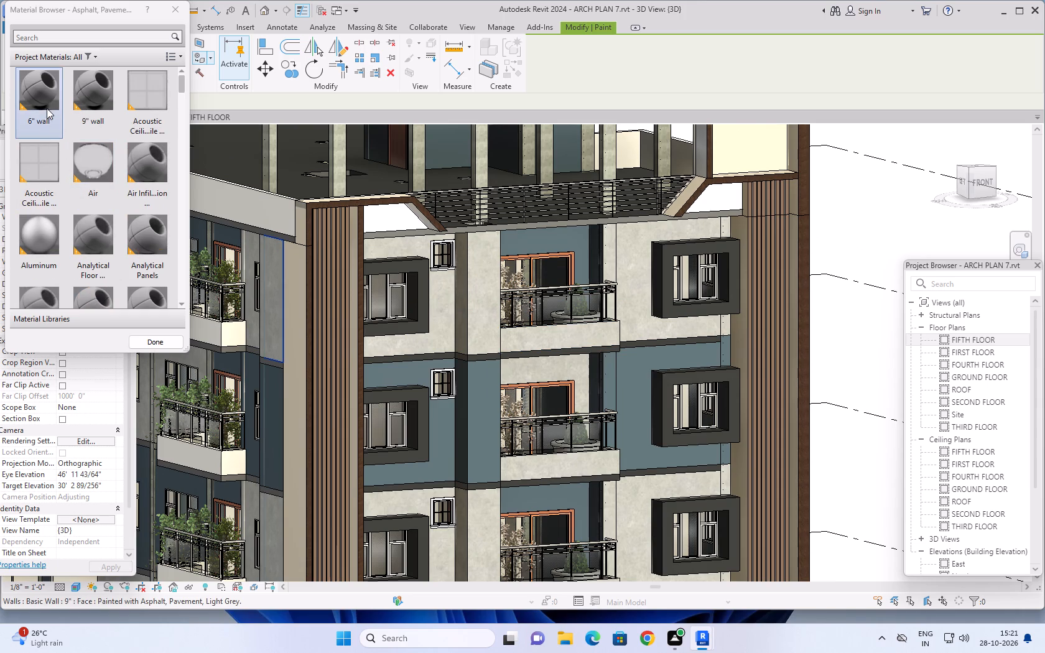
pyautogui.click(97, 102)
pyautogui.scroll(3, 513, 356)
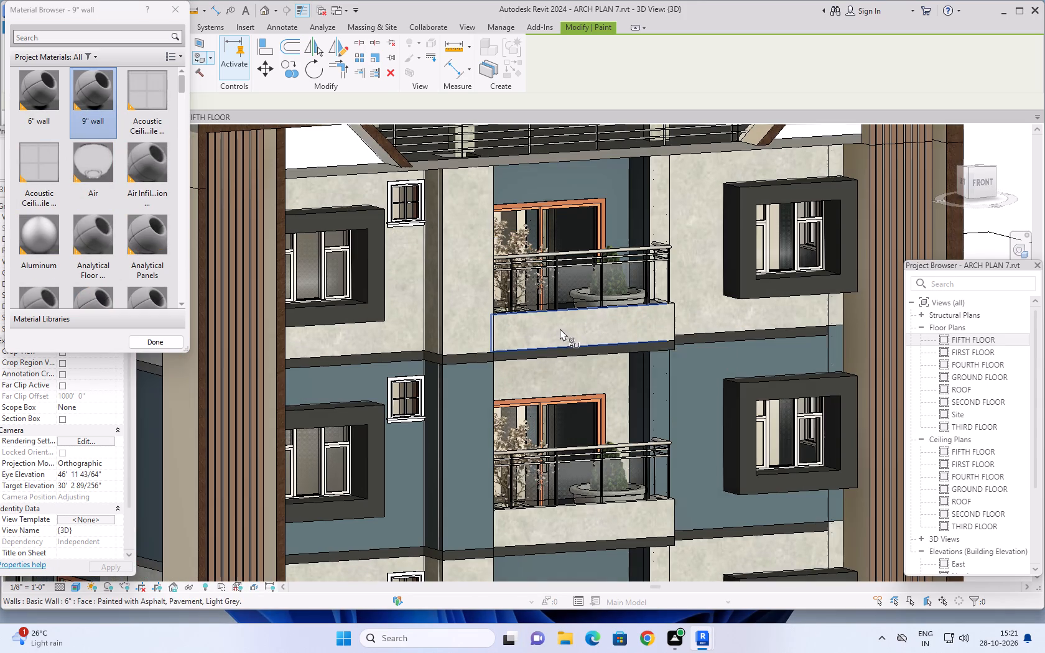
pyautogui.click(560, 328)
pyautogui.scroll(-2, 594, 336)
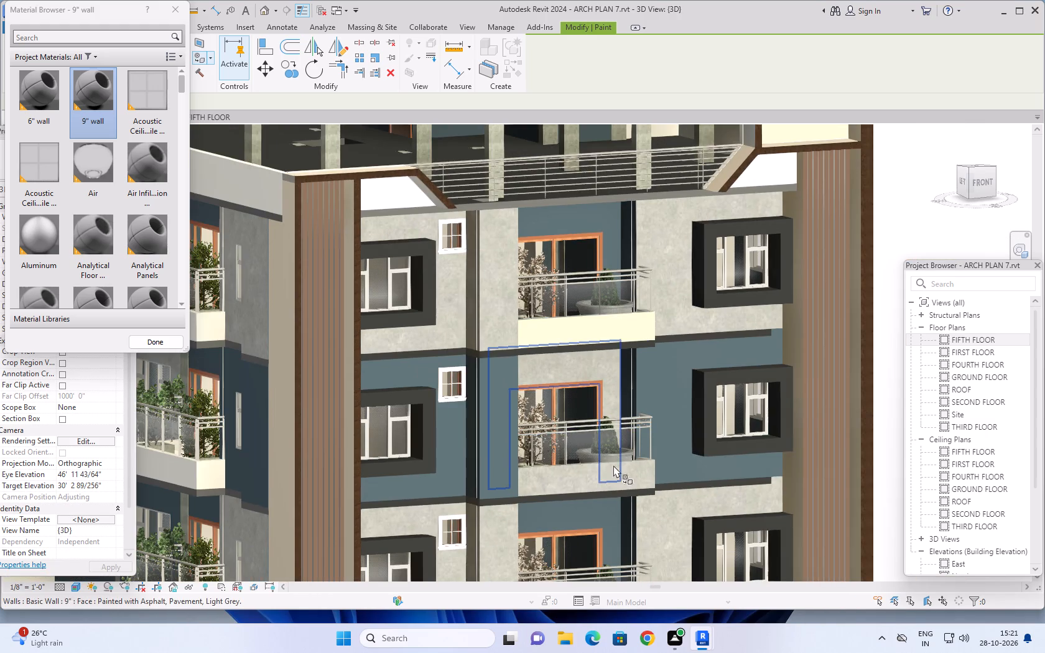
pyautogui.scroll(-1, 615, 478)
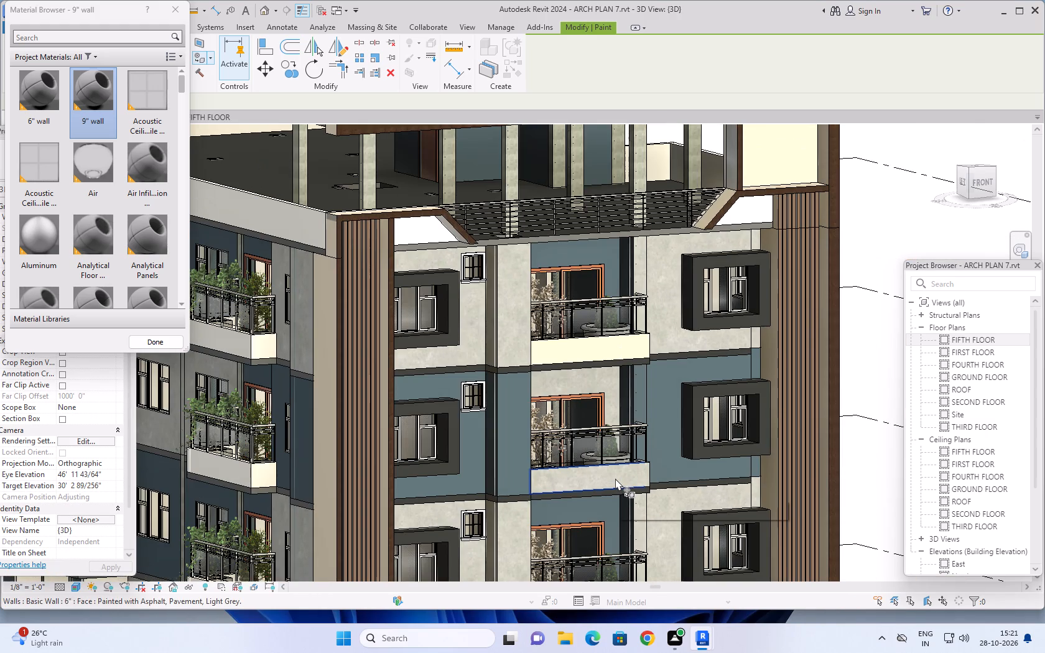
pyautogui.click(611, 479)
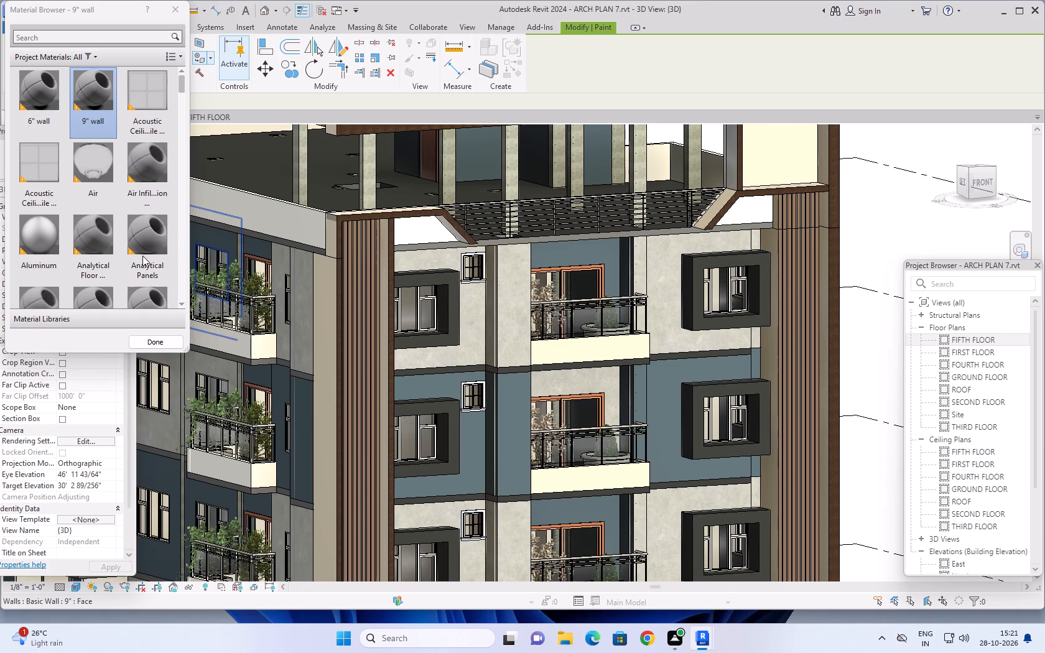
# Paint the top-floor front balcony parapet with the wood 3 material and check it from the front.
pyautogui.scroll(-2, 55, 193)
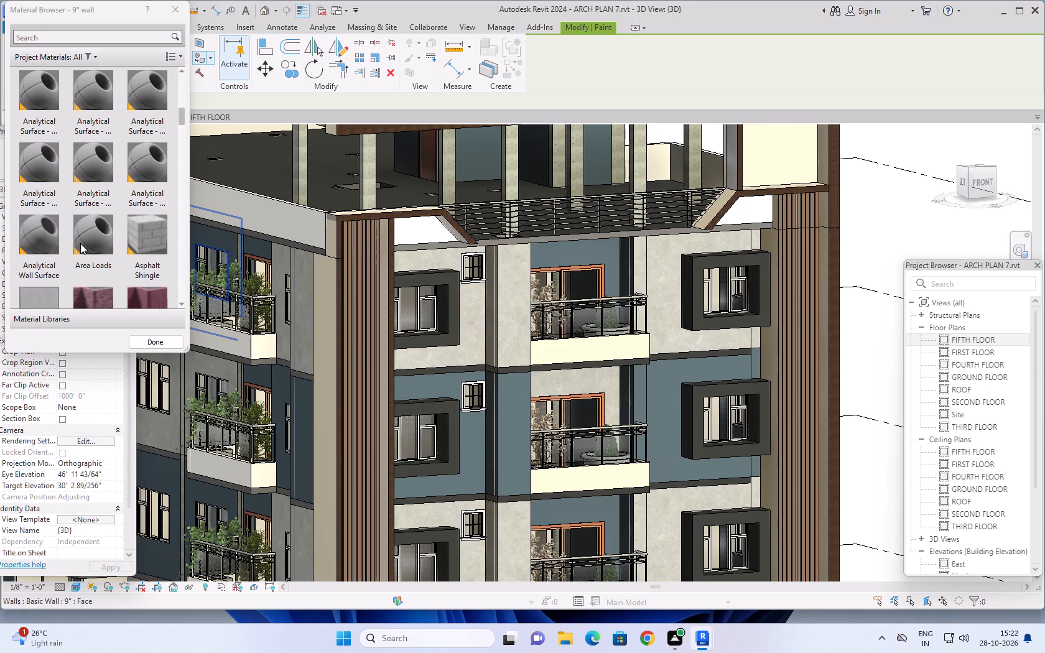
pyautogui.scroll(-1, 73, 177)
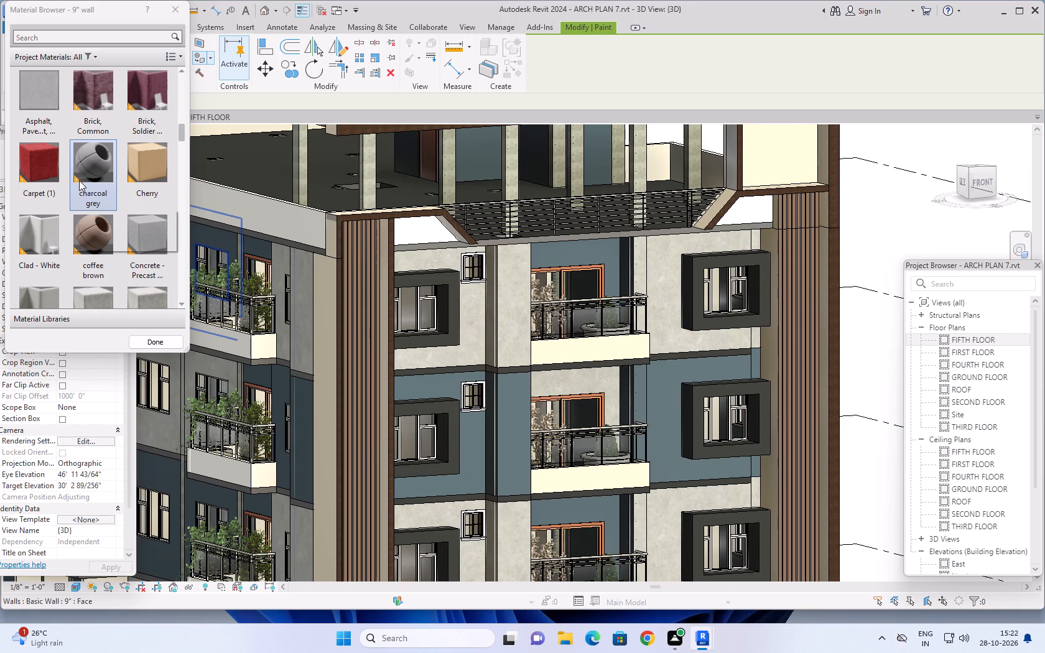
pyautogui.scroll(-2, 86, 201)
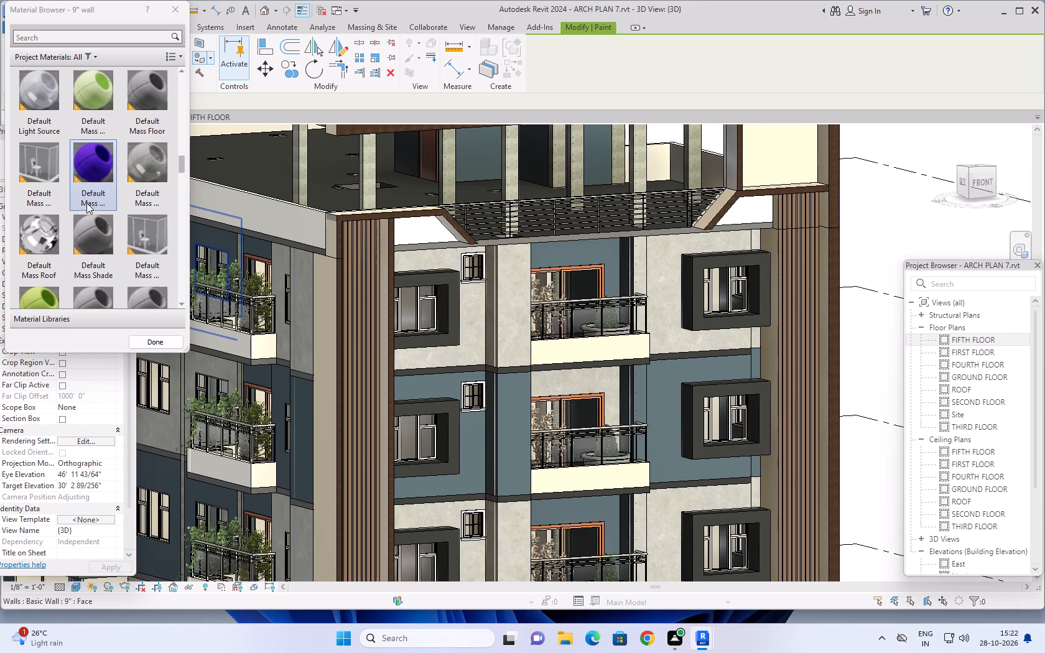
pyautogui.scroll(-2, 86, 203)
pyautogui.scroll(2, 86, 203)
pyautogui.scroll(-2, 86, 203)
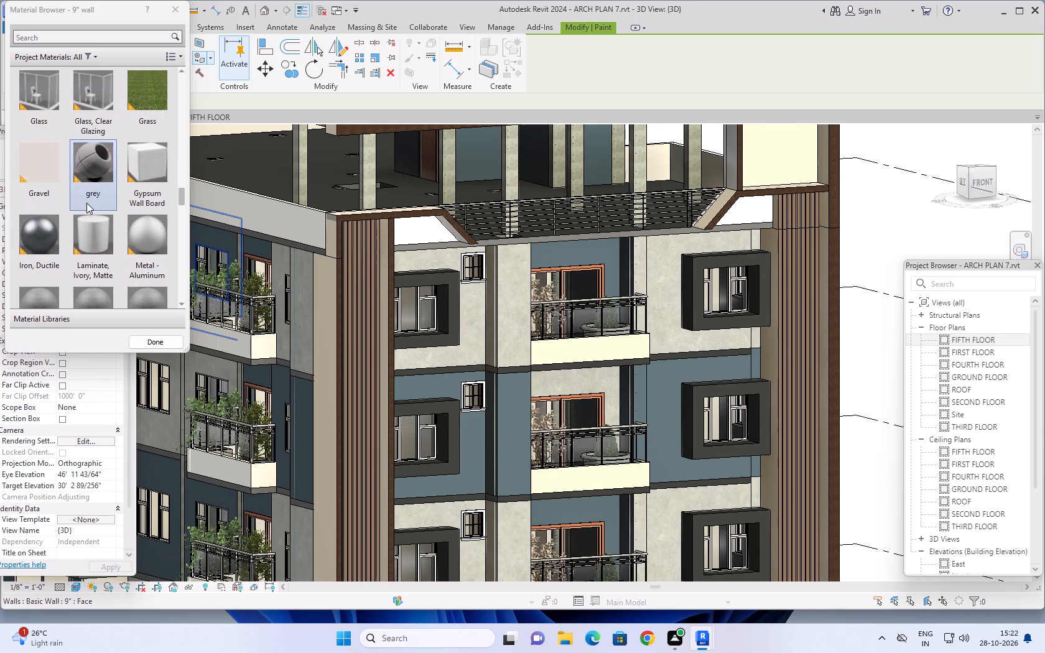
pyautogui.scroll(-15, 86, 206)
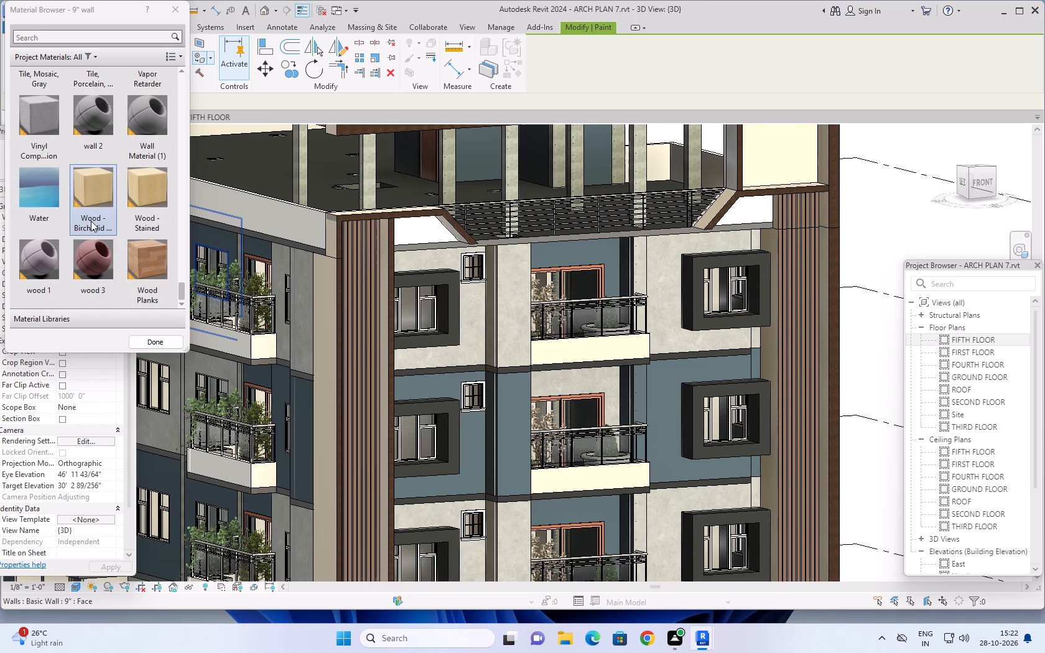
pyautogui.click(93, 251)
pyautogui.click(598, 343)
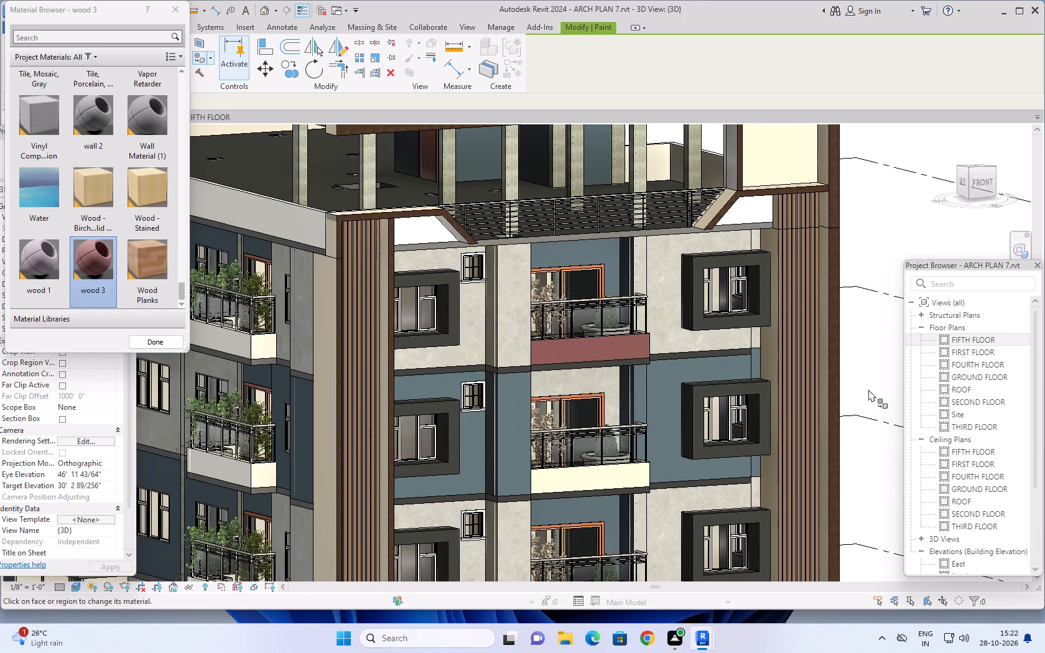
pyautogui.keyDown('shift'); pyautogui.moveTo(868, 389); pyautogui.dragTo(810, 382, button='middle'); pyautogui.keyUp('shift')
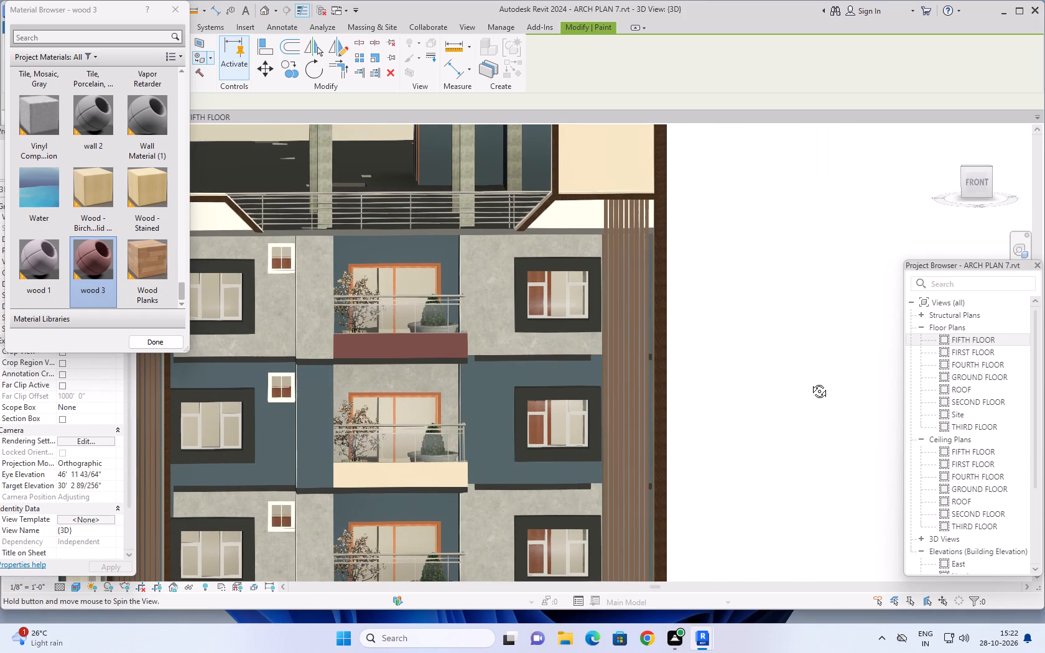
pyautogui.keyDown('shift'); pyautogui.moveTo(810, 382); pyautogui.dragTo(830, 392, button='middle'); pyautogui.keyUp('shift')
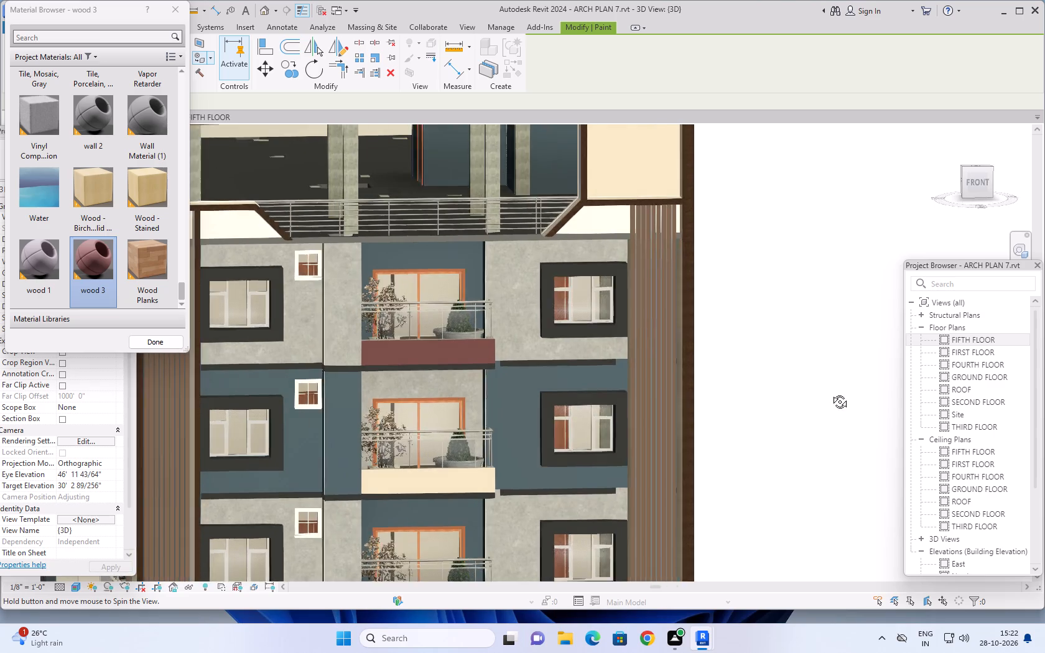
# Paint the front faces of the front balcony parapets on the top three floors with the wood 1 material.
pyautogui.keyDown('shift'); pyautogui.moveTo(830, 392); pyautogui.dragTo(863, 409, button='middle'); pyautogui.keyUp('shift')
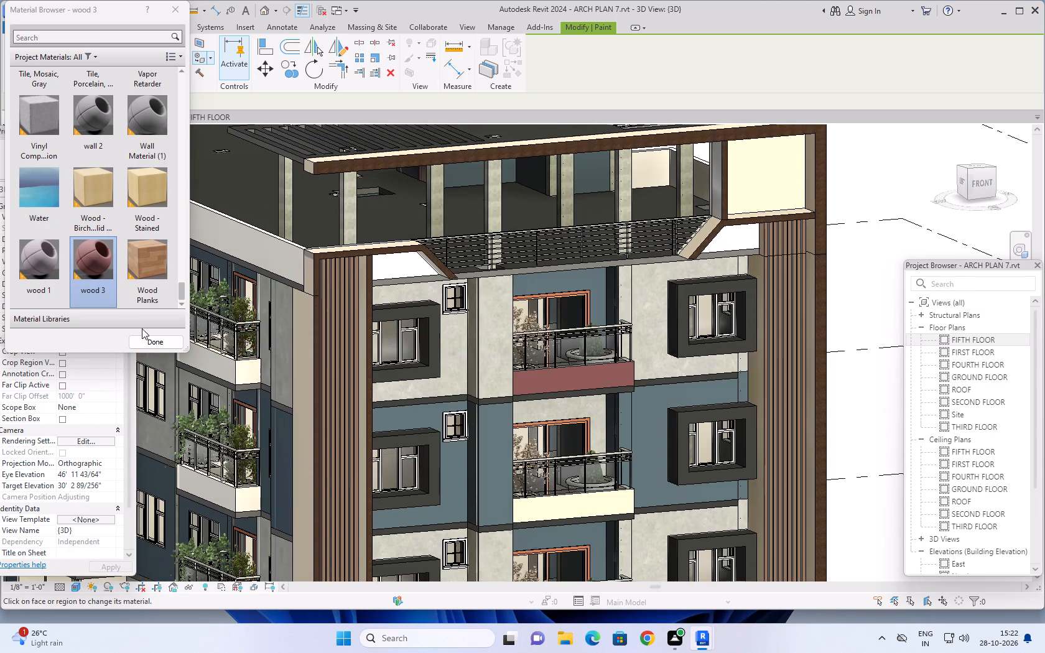
pyautogui.scroll(-1, 81, 272)
pyautogui.click(37, 257)
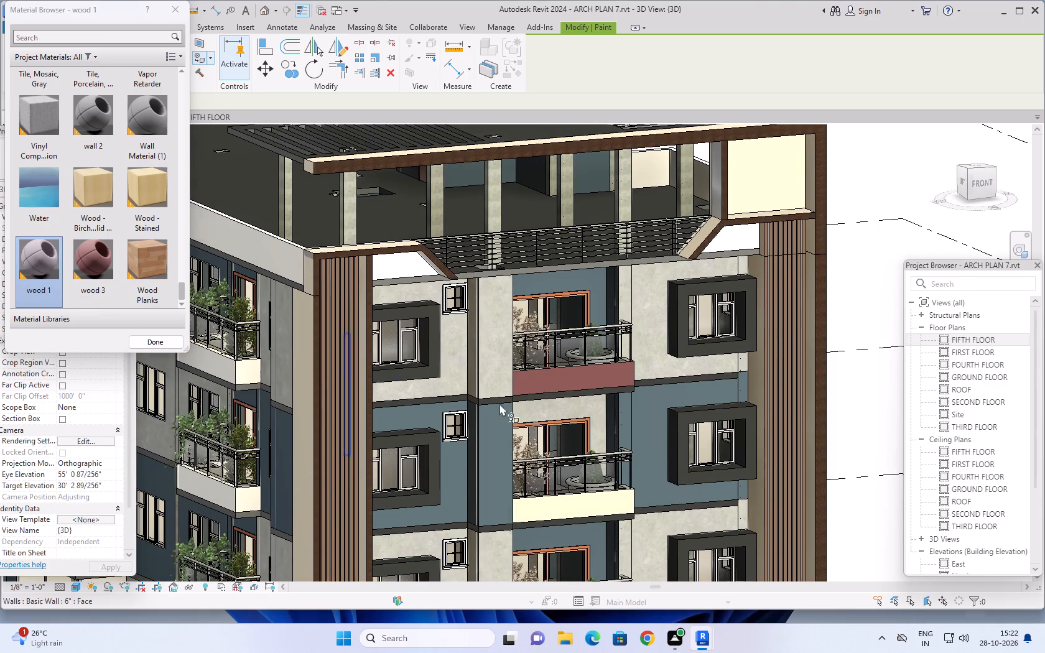
pyautogui.click(570, 373)
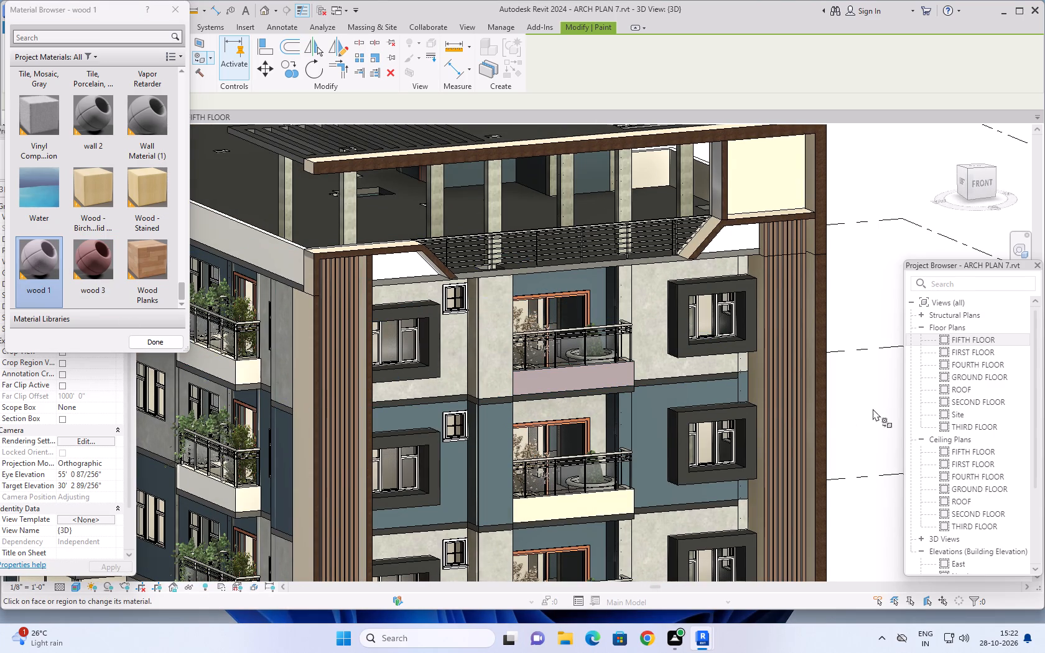
pyautogui.scroll(-2, 891, 428)
pyautogui.moveTo(878, 445); pyautogui.dragTo(858, 440, button='middle')
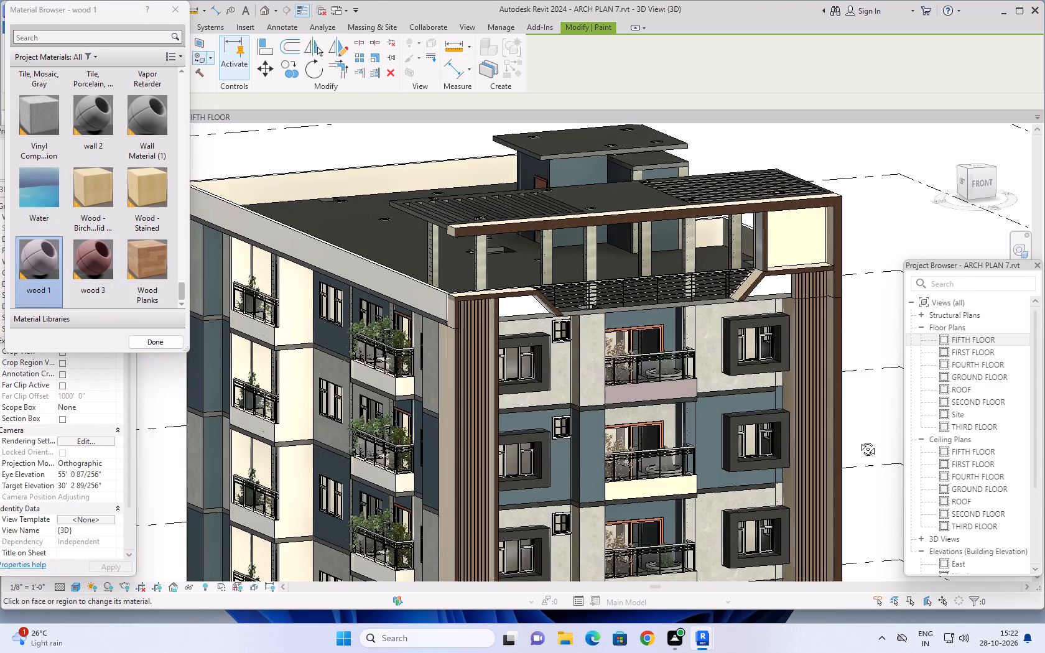
pyautogui.moveTo(858, 440); pyautogui.dragTo(822, 424, button='middle')
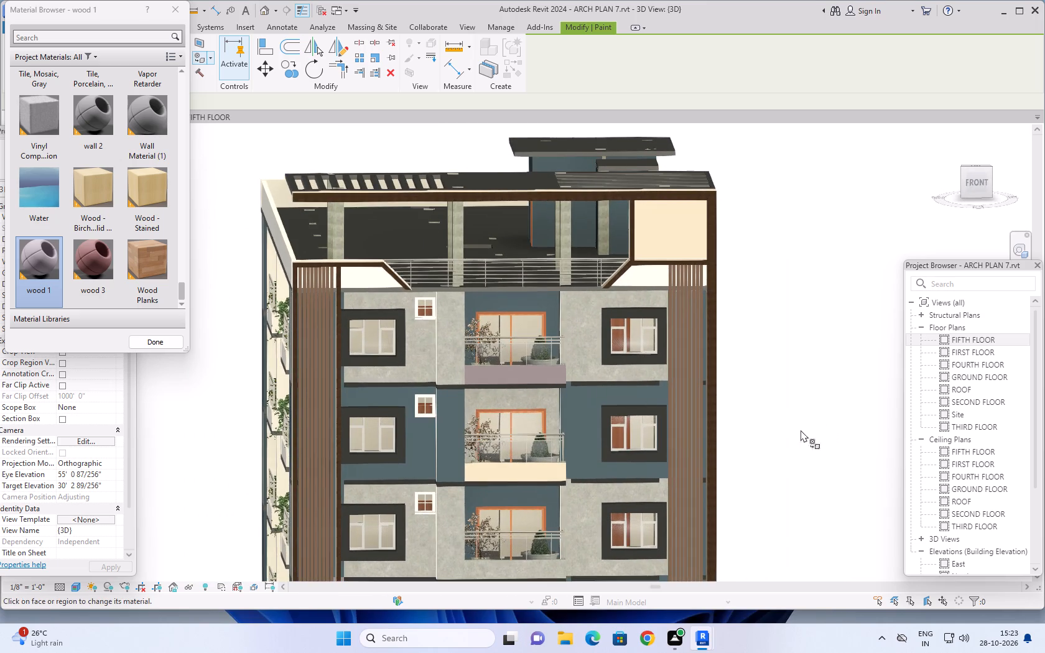
pyautogui.click(510, 469)
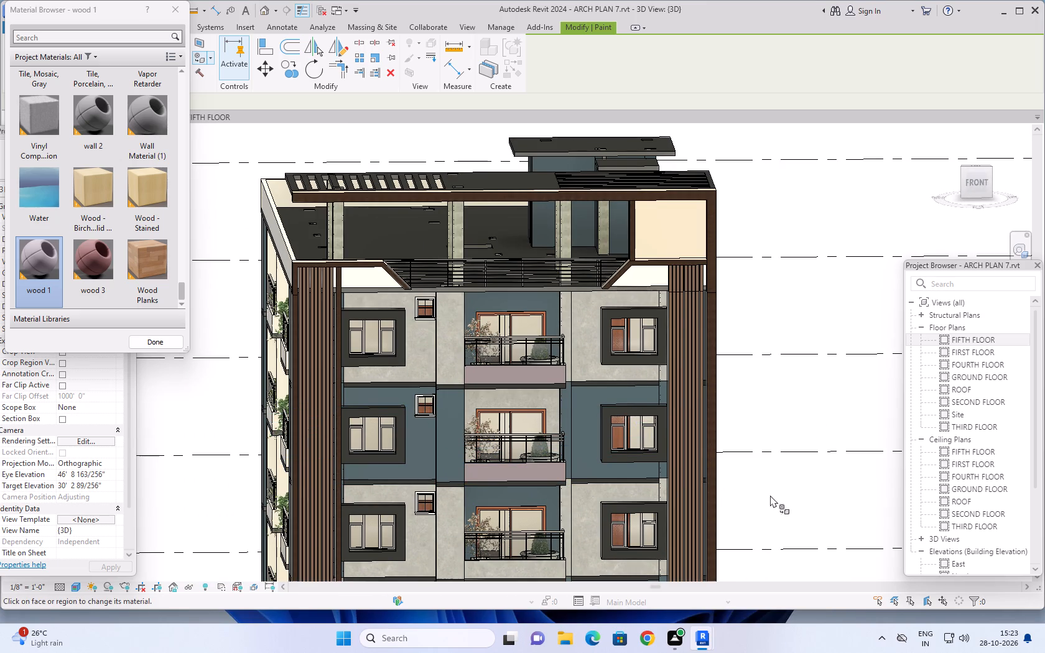
pyautogui.moveTo(770, 495); pyautogui.dragTo(770, 410, button='middle')
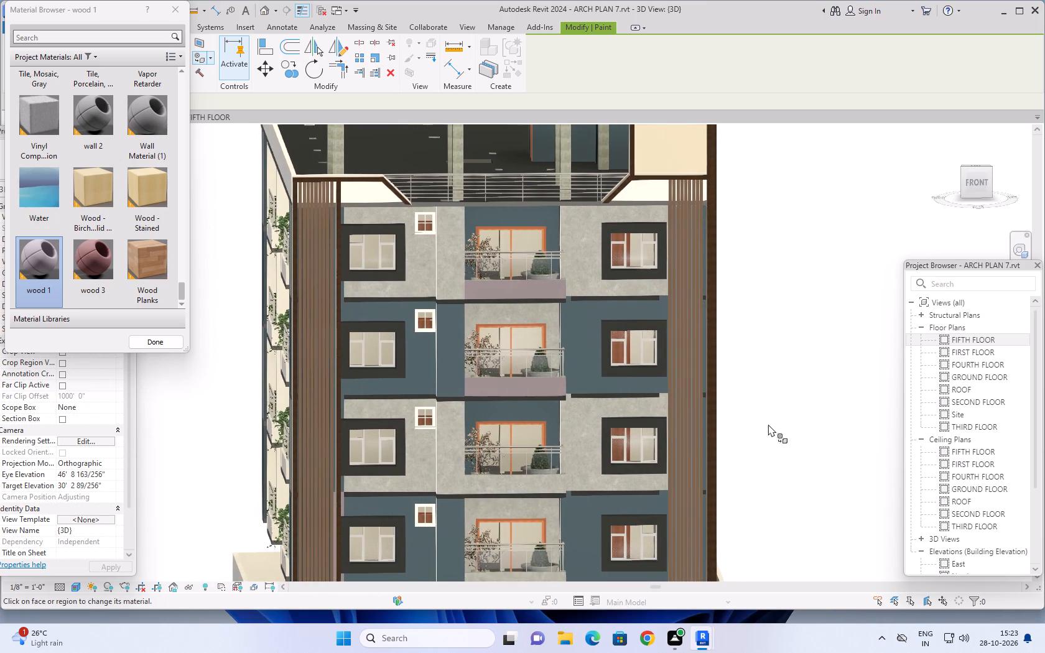
pyautogui.scroll(3, 501, 482)
pyautogui.click(506, 482)
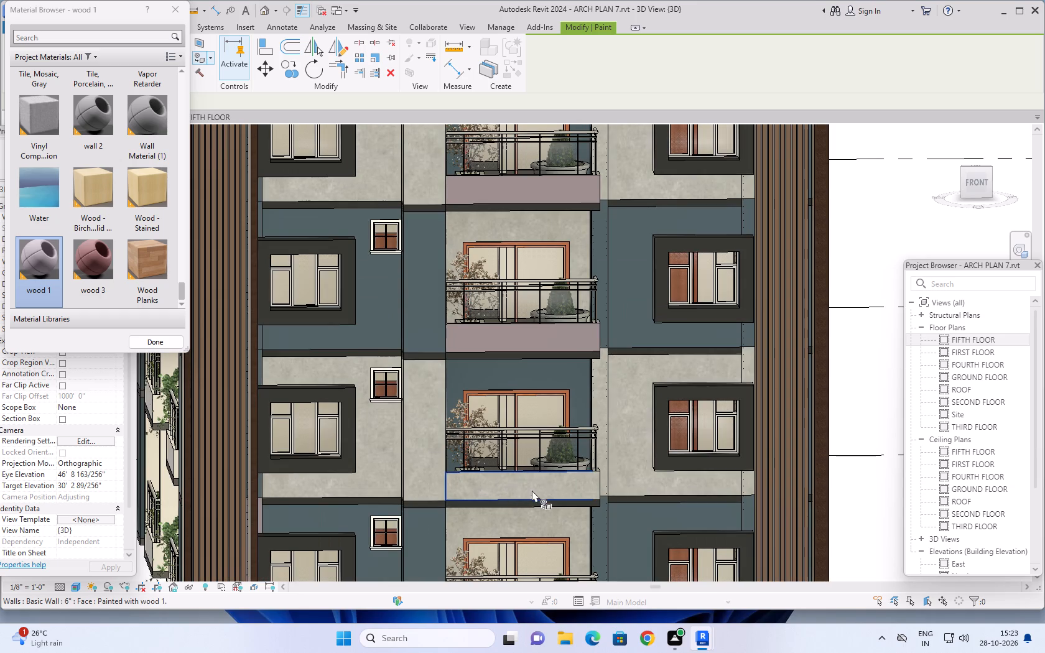
# Paint the right end faces of the front balcony parapets on the top three floors with wood 1.
pyautogui.keyDown('shift'); pyautogui.moveTo(550, 494); pyautogui.dragTo(485, 521, button='middle'); pyautogui.keyUp('shift')
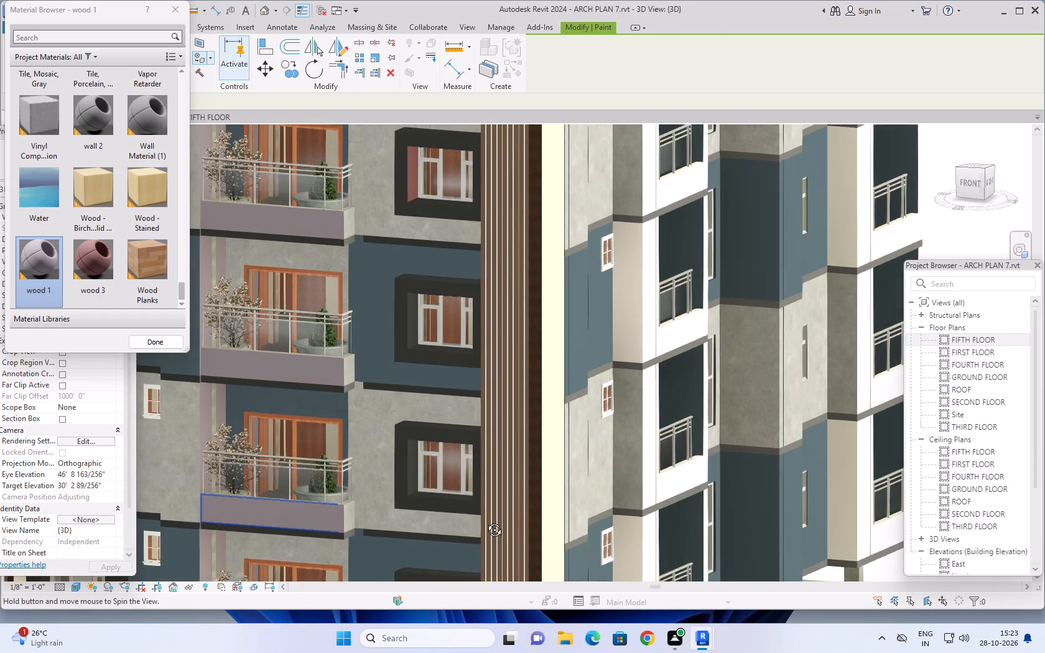
pyautogui.keyDown('shift'); pyautogui.moveTo(485, 521); pyautogui.dragTo(484, 533, button='middle'); pyautogui.keyUp('shift')
pyautogui.scroll(3, 353, 288)
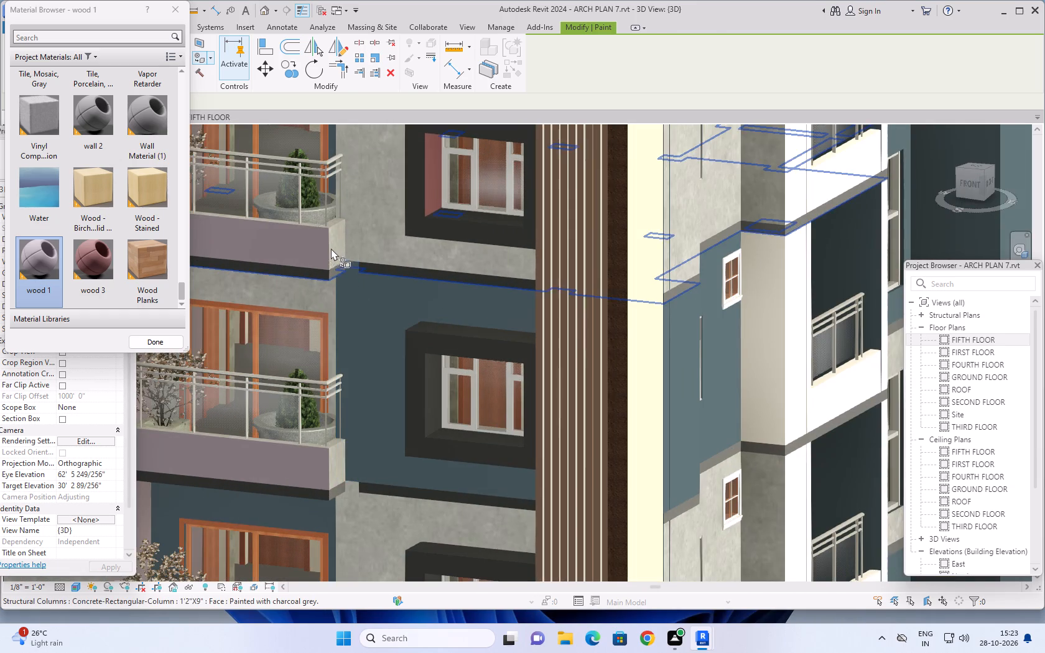
pyautogui.click(334, 243)
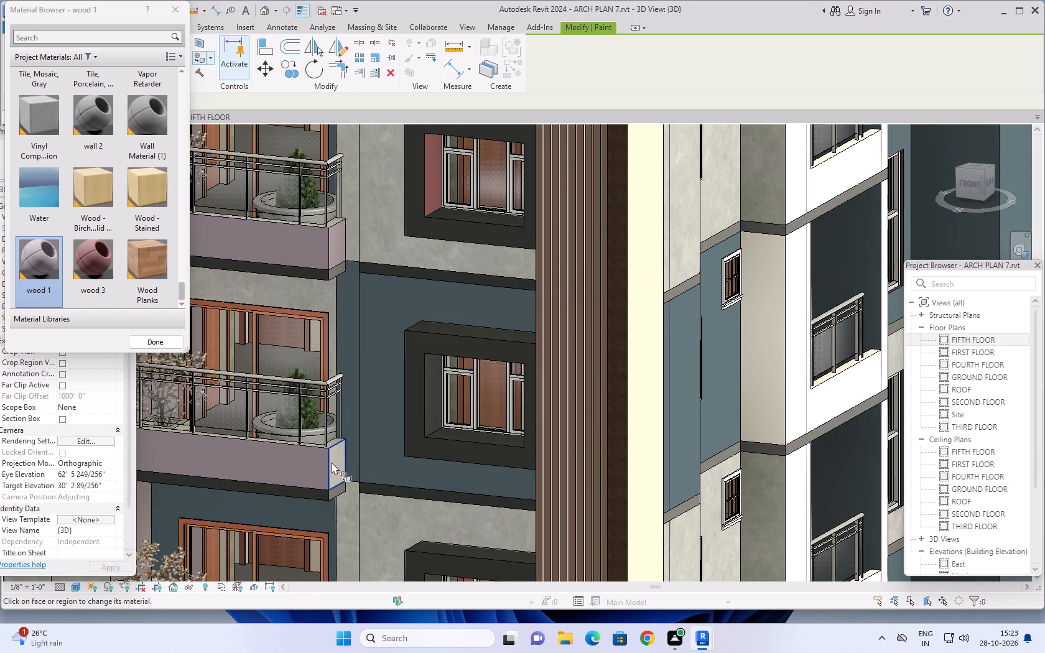
pyautogui.click(332, 462)
pyautogui.scroll(-5, 288, 488)
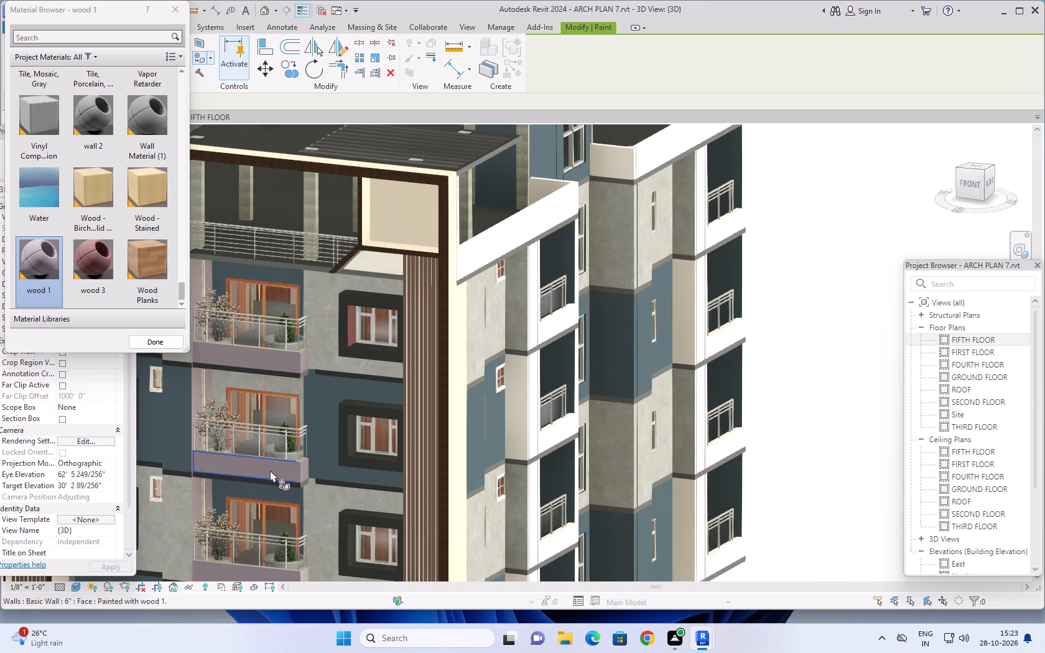
pyautogui.moveTo(270, 470); pyautogui.dragTo(302, 403, button='middle')
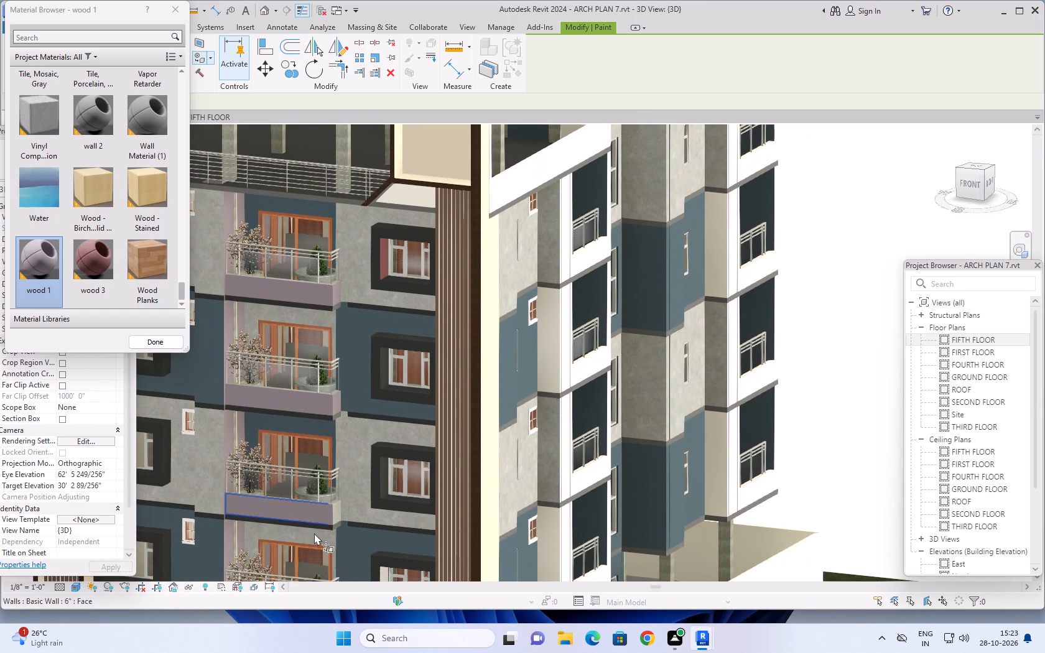
pyautogui.scroll(4, 314, 533)
pyautogui.click(350, 496)
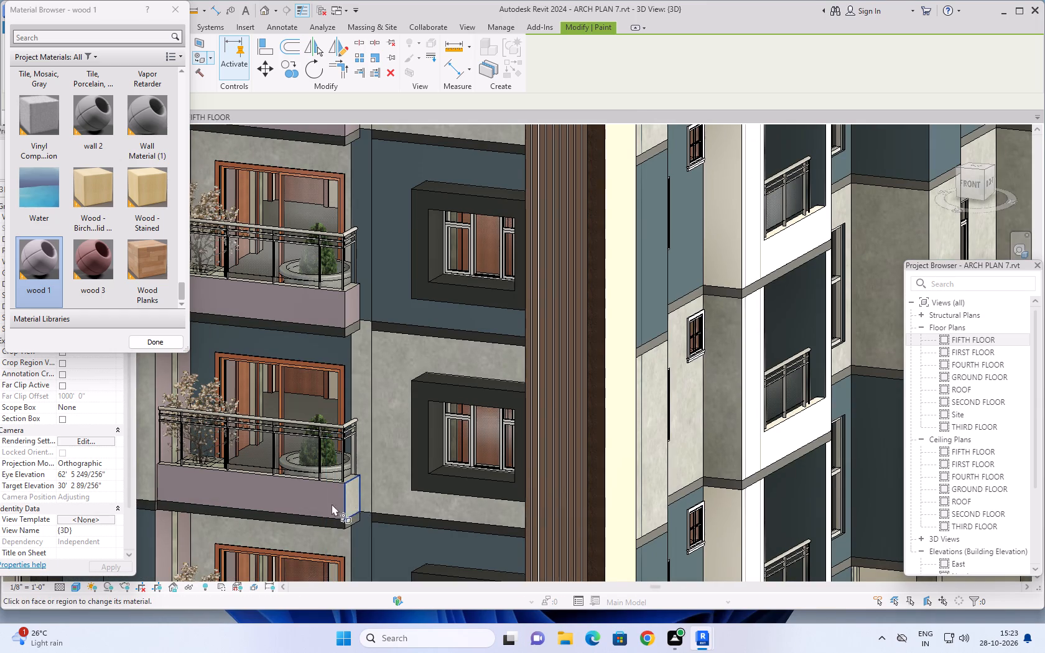
# Paint the front and right end faces of the lowest front balcony parapet with wood 1.
pyautogui.scroll(-2, 306, 504)
pyautogui.moveTo(303, 504); pyautogui.dragTo(395, 361, button='middle')
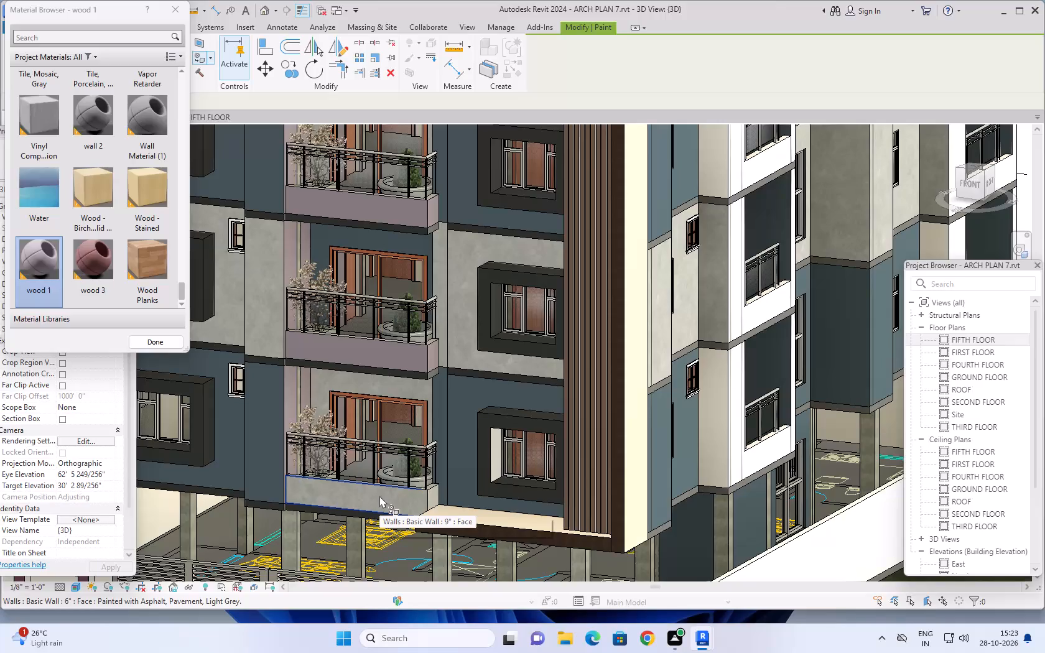
pyautogui.click(378, 494)
pyautogui.scroll(1, 416, 498)
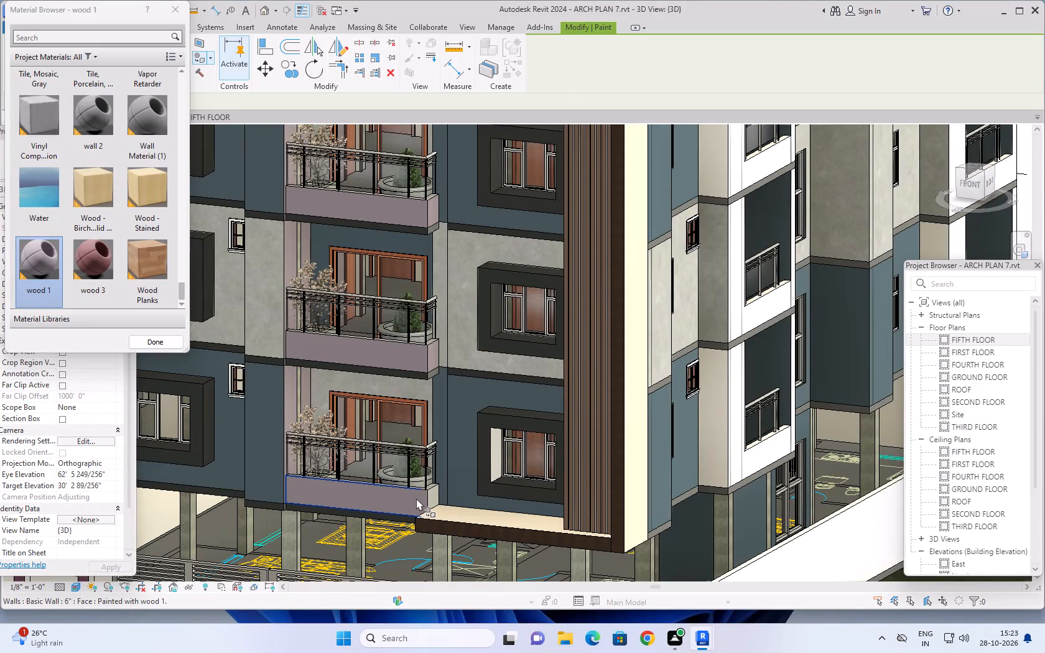
pyautogui.scroll(2, 416, 498)
pyautogui.click(442, 497)
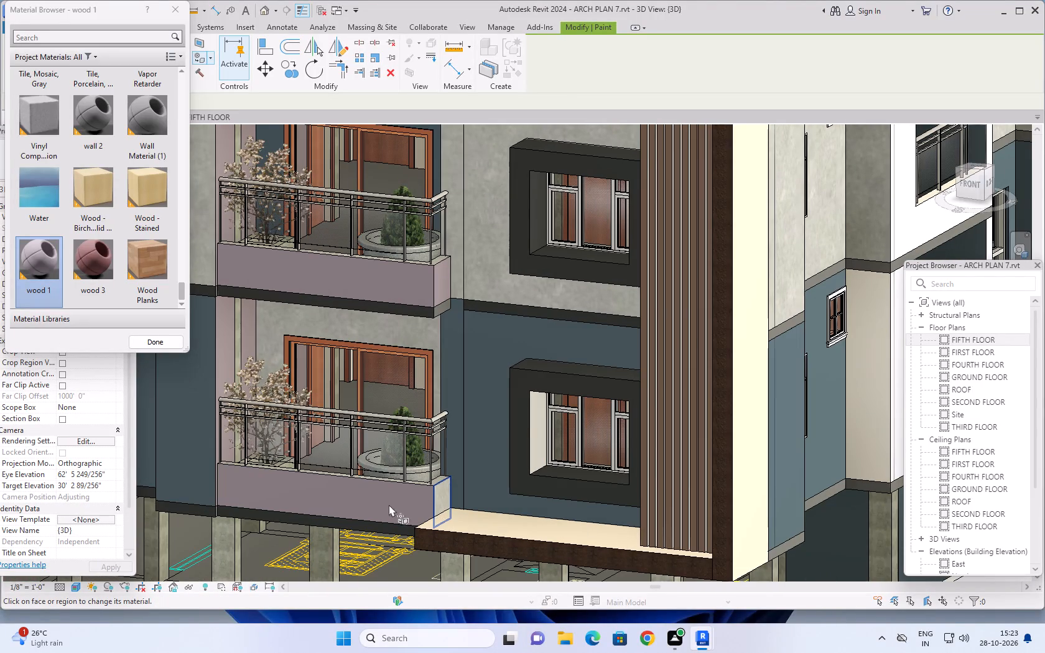
# Examine the front balcony parapets and the adjoining wall returns from both sides of the front facade.
pyautogui.scroll(-6, 377, 502)
pyautogui.moveTo(362, 499); pyautogui.dragTo(383, 510, button='middle')
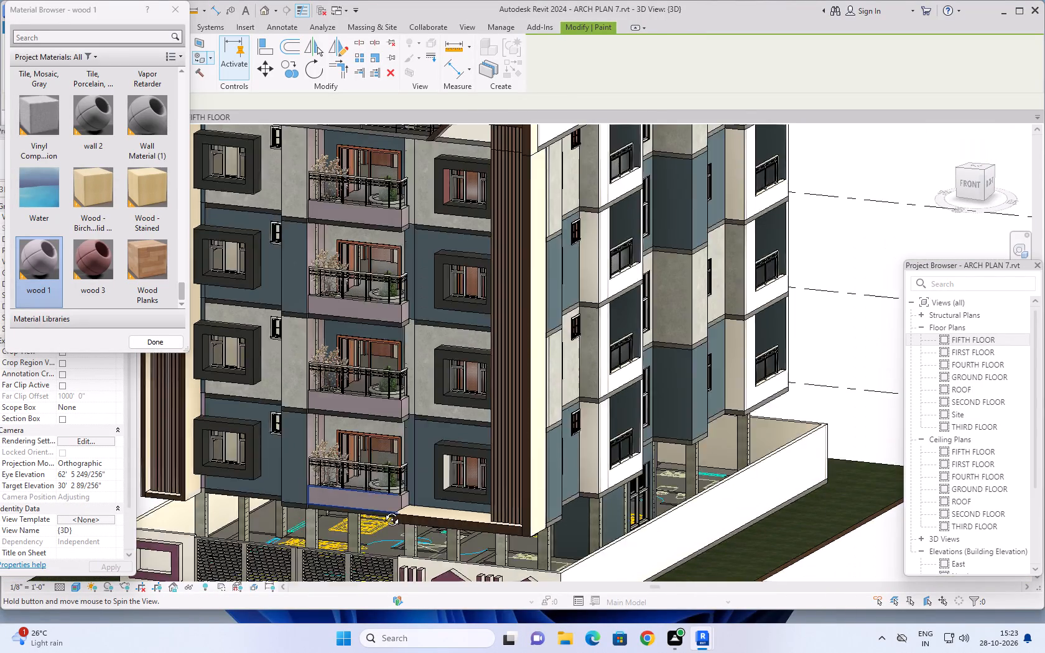
pyautogui.moveTo(383, 510); pyautogui.dragTo(396, 556, button='middle')
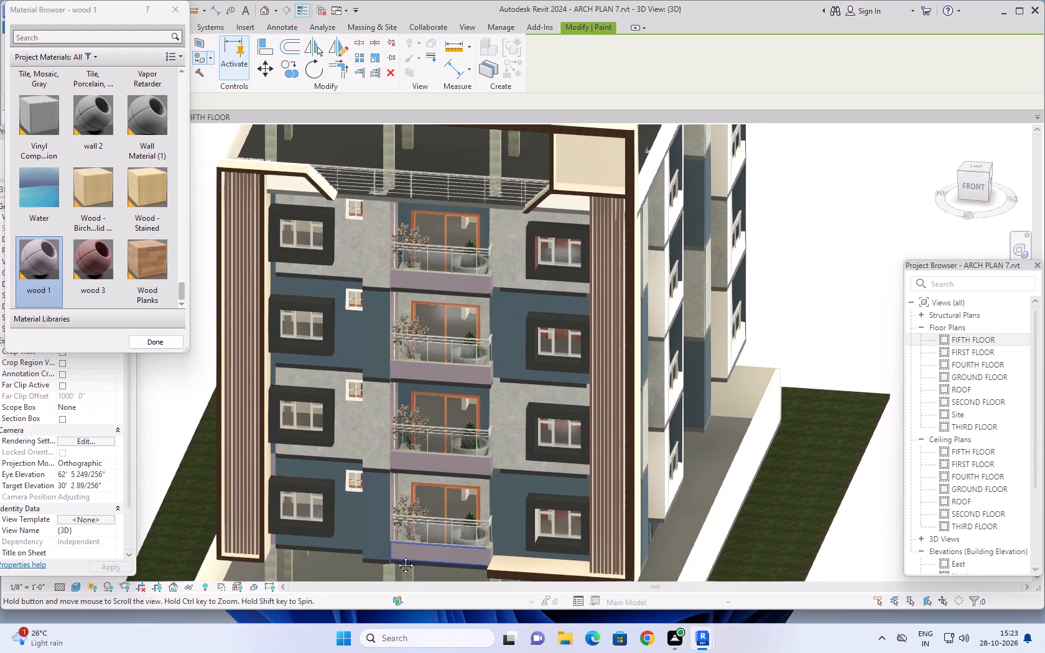
pyautogui.moveTo(396, 556); pyautogui.dragTo(396, 560, button='middle')
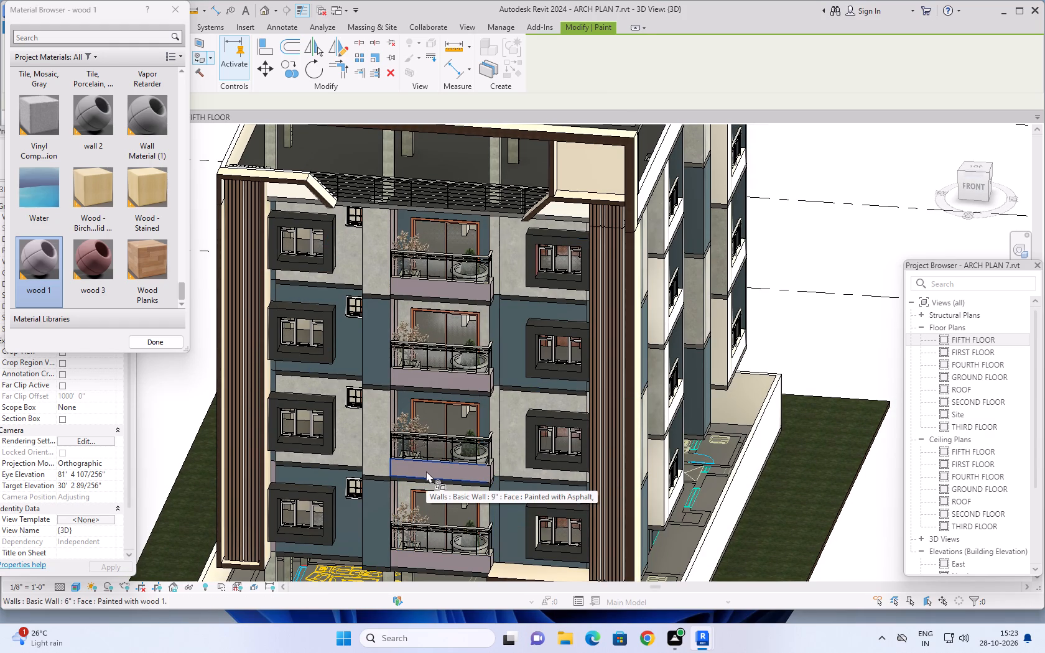
pyautogui.keyDown('shift'); pyautogui.moveTo(426, 471); pyautogui.dragTo(506, 473, button='middle'); pyautogui.keyUp('shift')
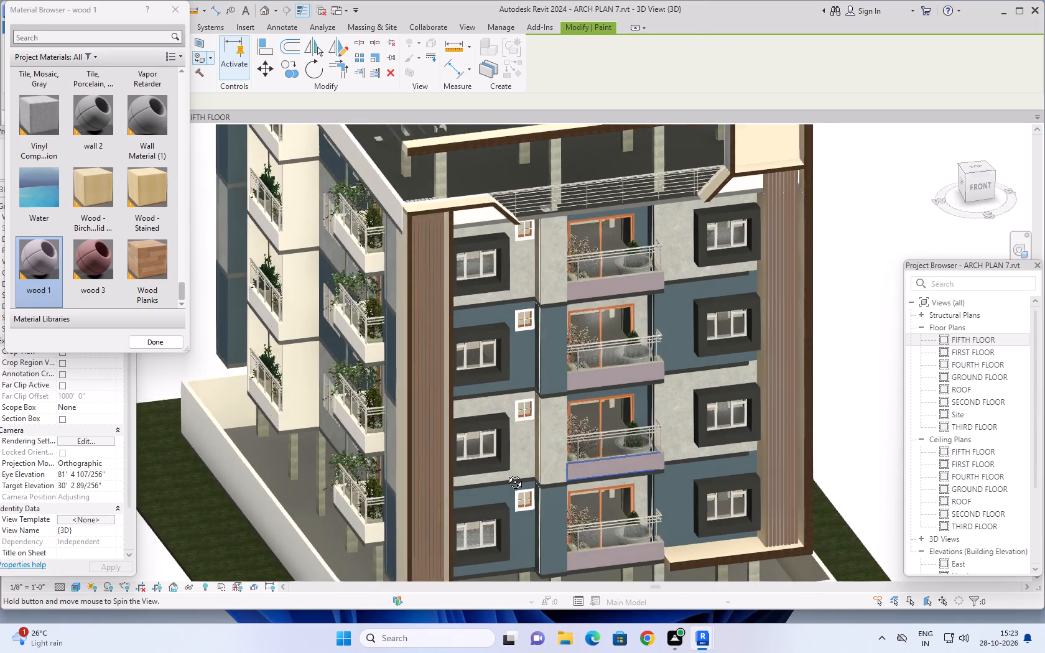
pyautogui.keyDown('shift'); pyautogui.moveTo(506, 473); pyautogui.dragTo(464, 488, button='middle'); pyautogui.keyUp('shift')
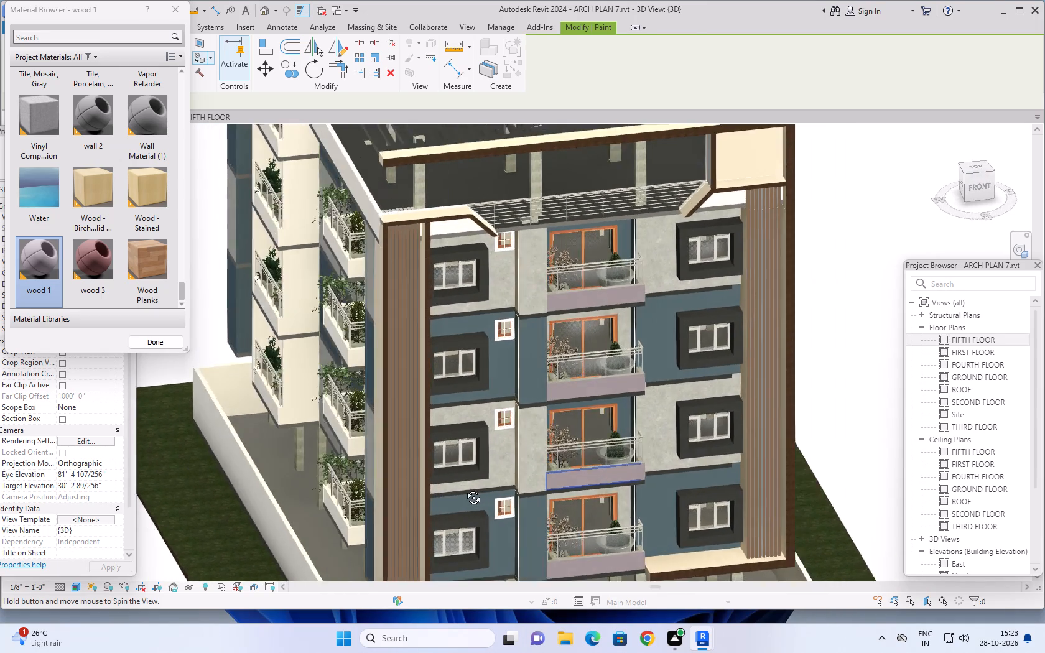
pyautogui.keyDown('shift'); pyautogui.moveTo(464, 488); pyautogui.dragTo(399, 499, button='middle'); pyautogui.keyUp('shift')
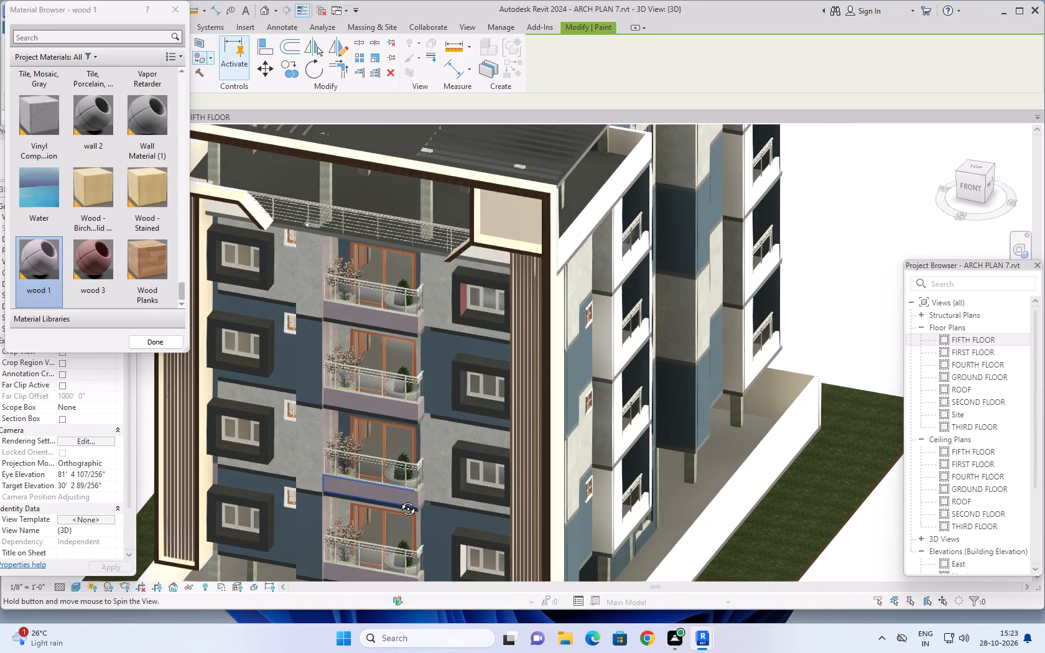
pyautogui.keyDown('shift'); pyautogui.moveTo(399, 499); pyautogui.dragTo(404, 495, button='middle'); pyautogui.keyUp('shift')
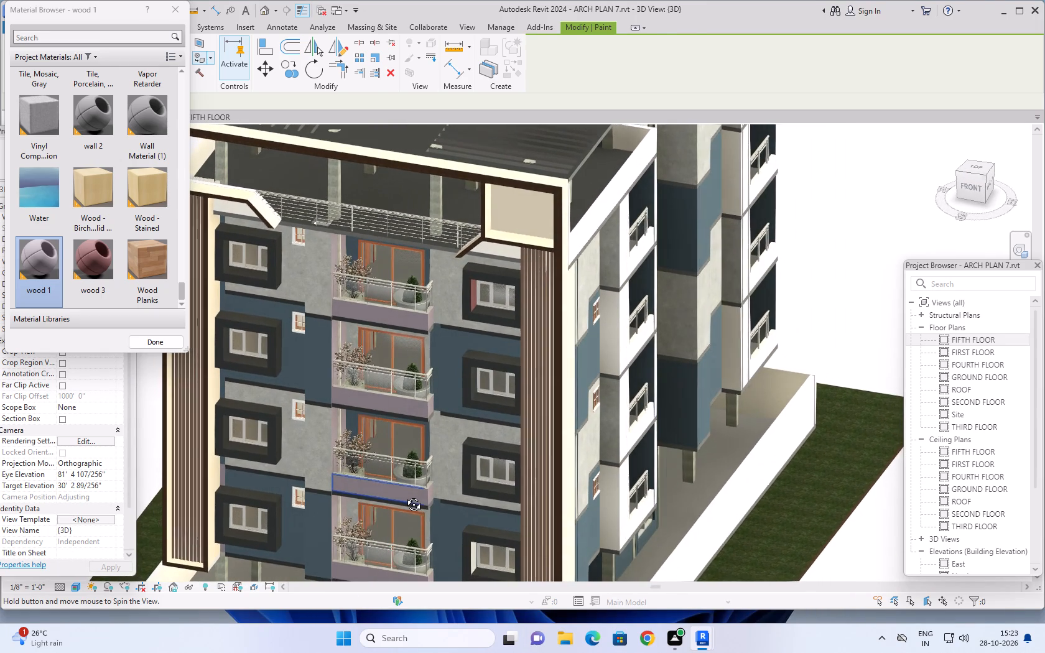
pyautogui.keyDown('shift'); pyautogui.moveTo(404, 495); pyautogui.dragTo(491, 466, button='middle'); pyautogui.keyUp('shift')
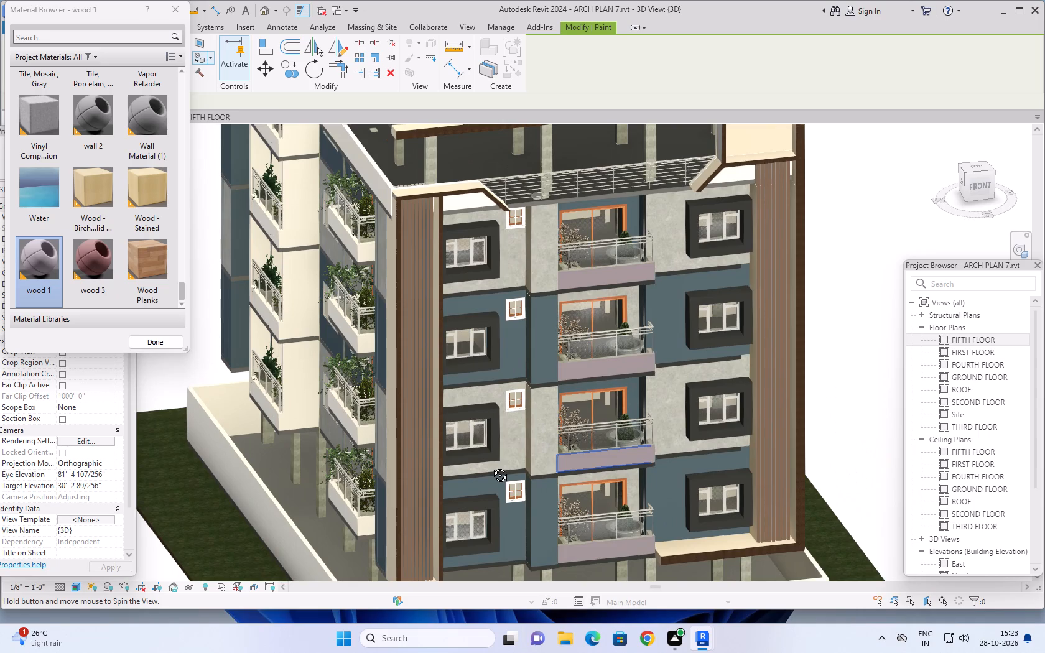
pyautogui.keyDown('shift'); pyautogui.moveTo(491, 466); pyautogui.dragTo(399, 502, button='middle'); pyautogui.keyUp('shift')
# Paint the narrow wall return faces at the left side of the top-floor front balcony with charcoal grey.
pyautogui.scroll(1, 382, 465)
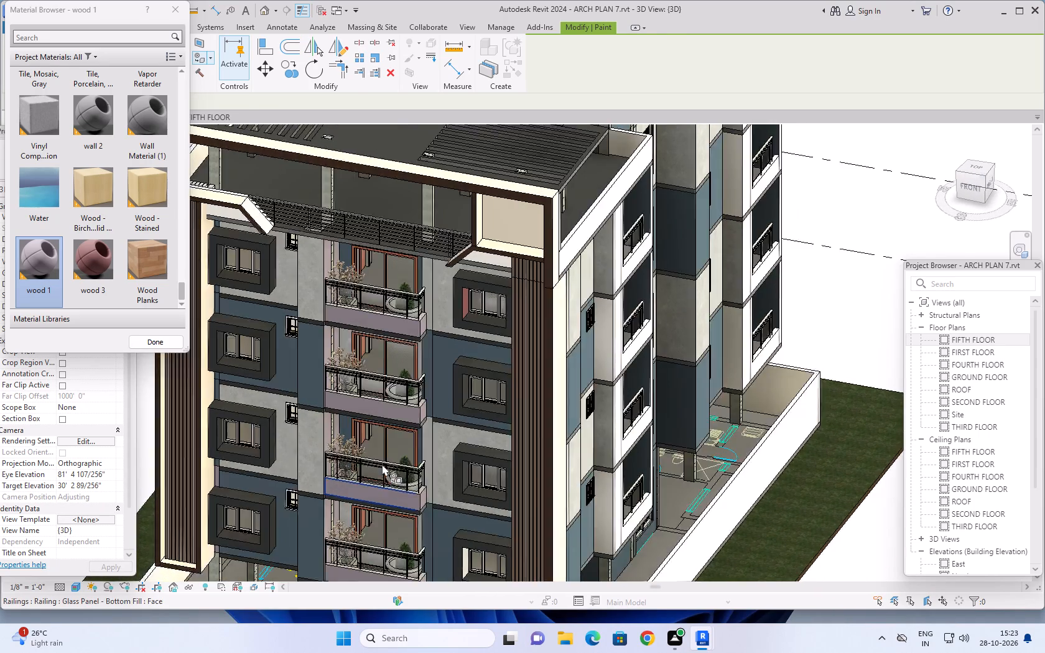
pyautogui.scroll(4, 71, 224)
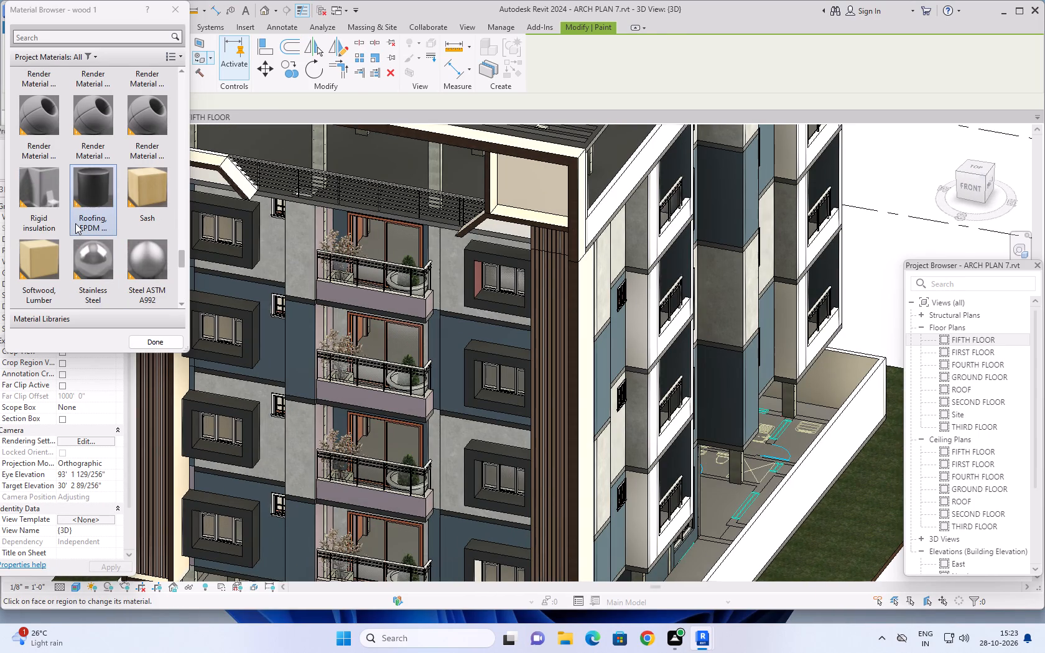
pyautogui.scroll(2, 75, 223)
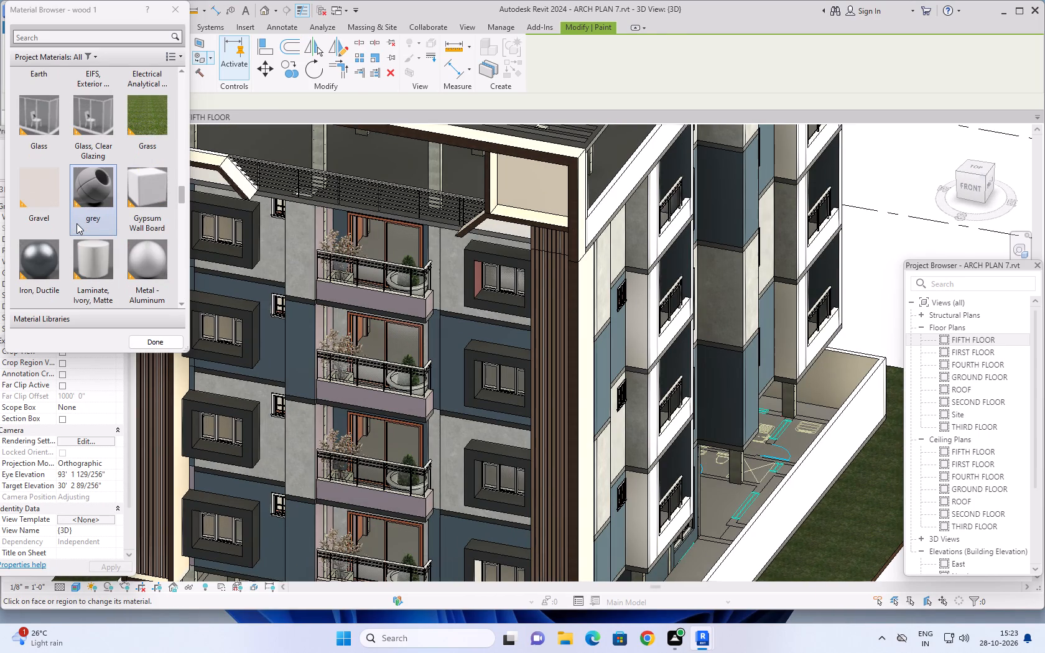
pyautogui.scroll(1, 85, 211)
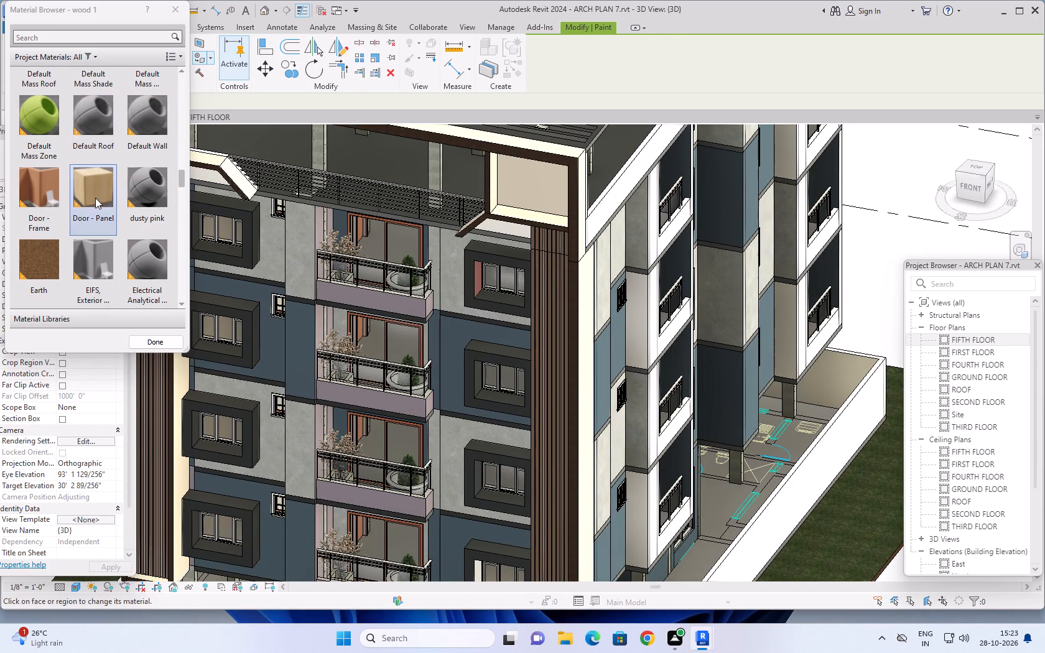
pyautogui.scroll(2, 95, 201)
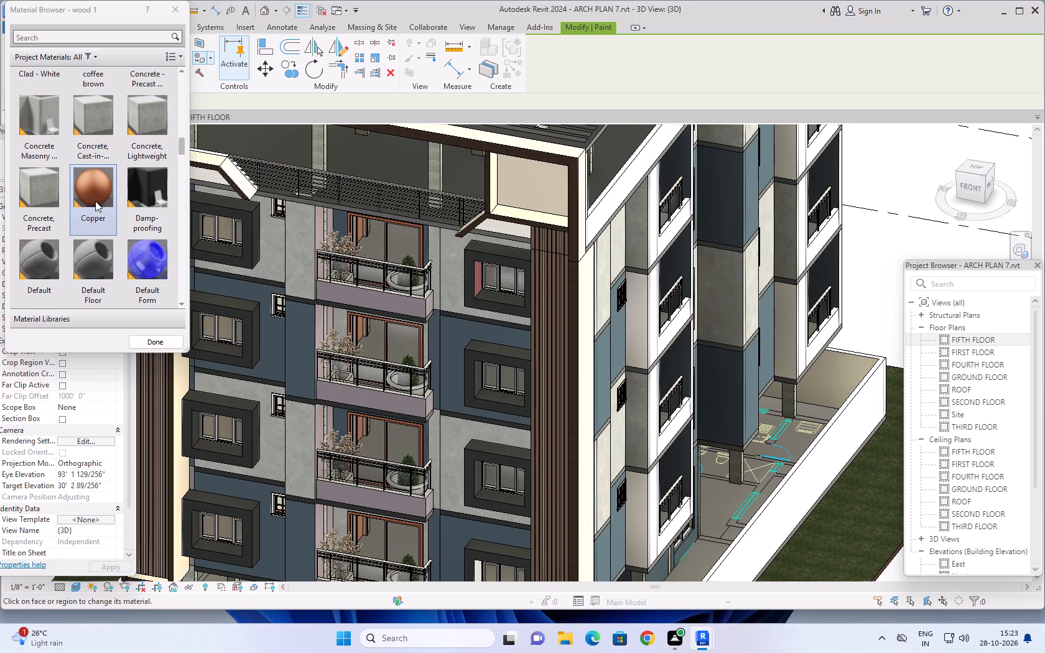
pyautogui.scroll(1, 101, 200)
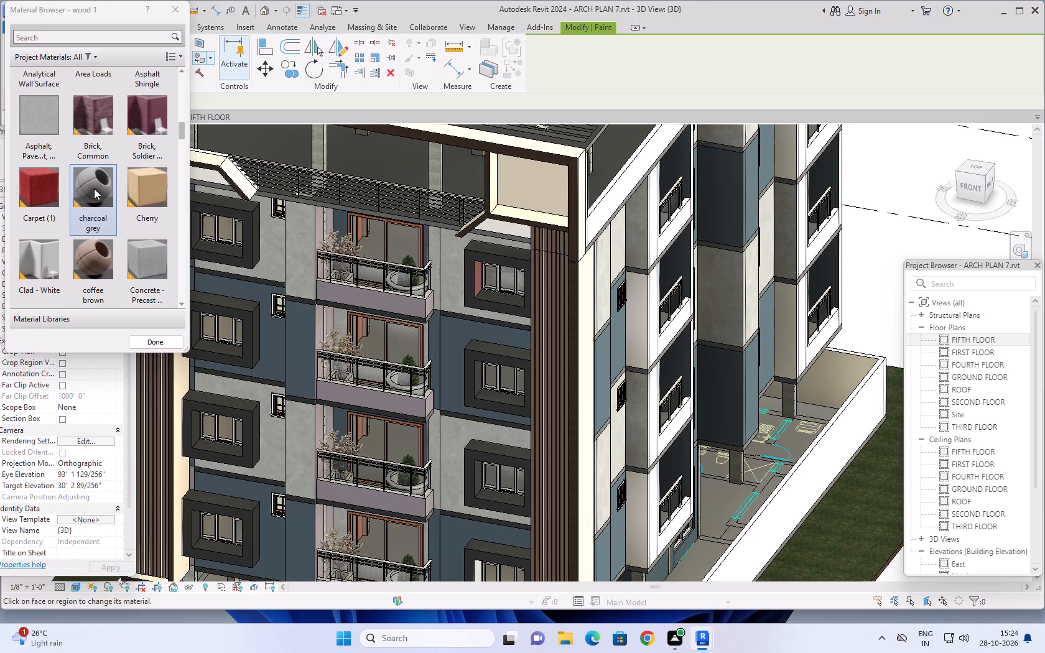
pyautogui.click(94, 188)
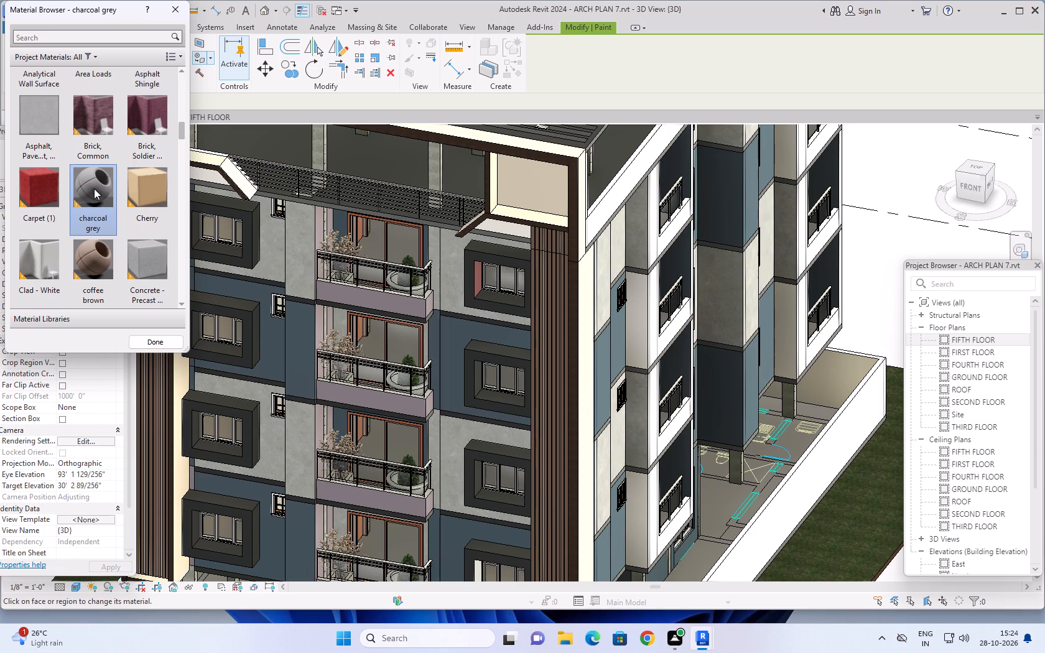
pyautogui.scroll(6, 309, 234)
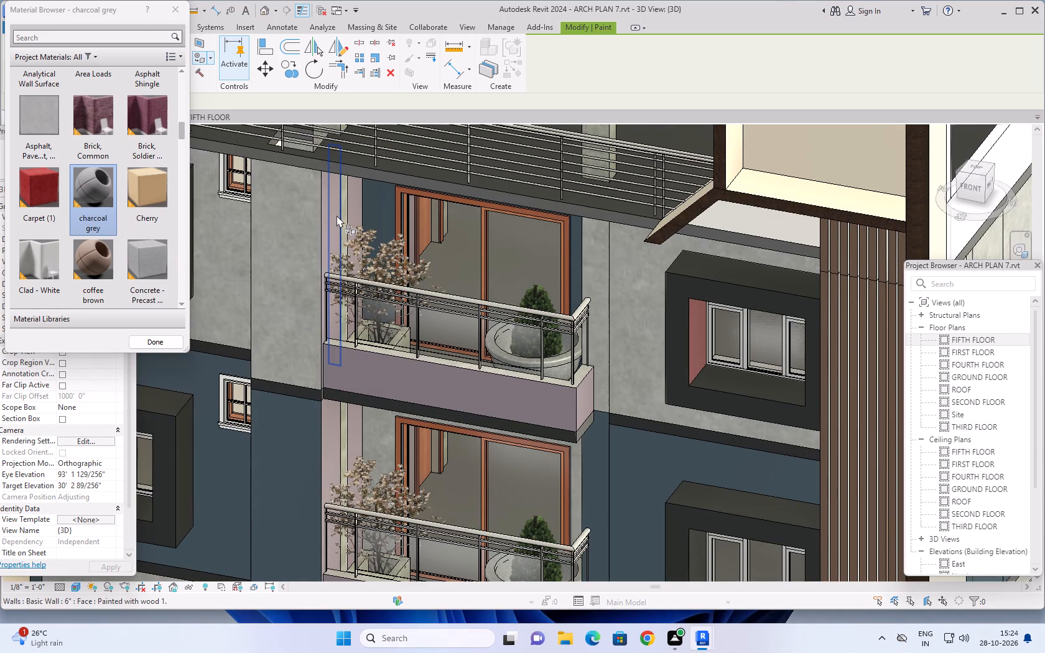
pyautogui.click(335, 219)
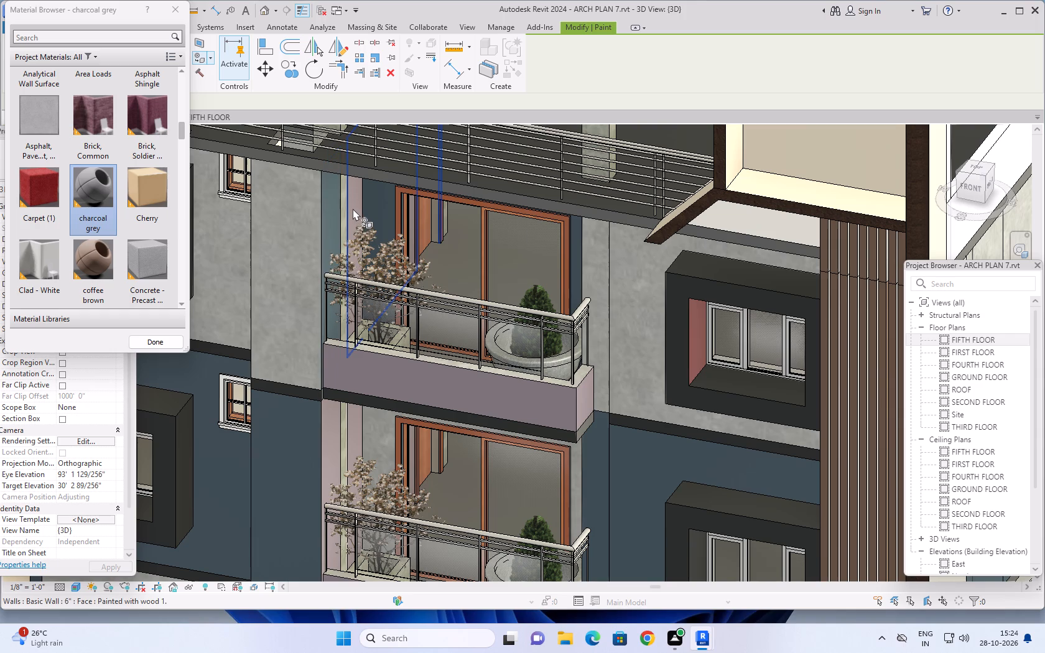
pyautogui.click(353, 208)
pyautogui.scroll(10, 343, 210)
pyautogui.click(346, 211)
pyautogui.scroll(-4, 353, 236)
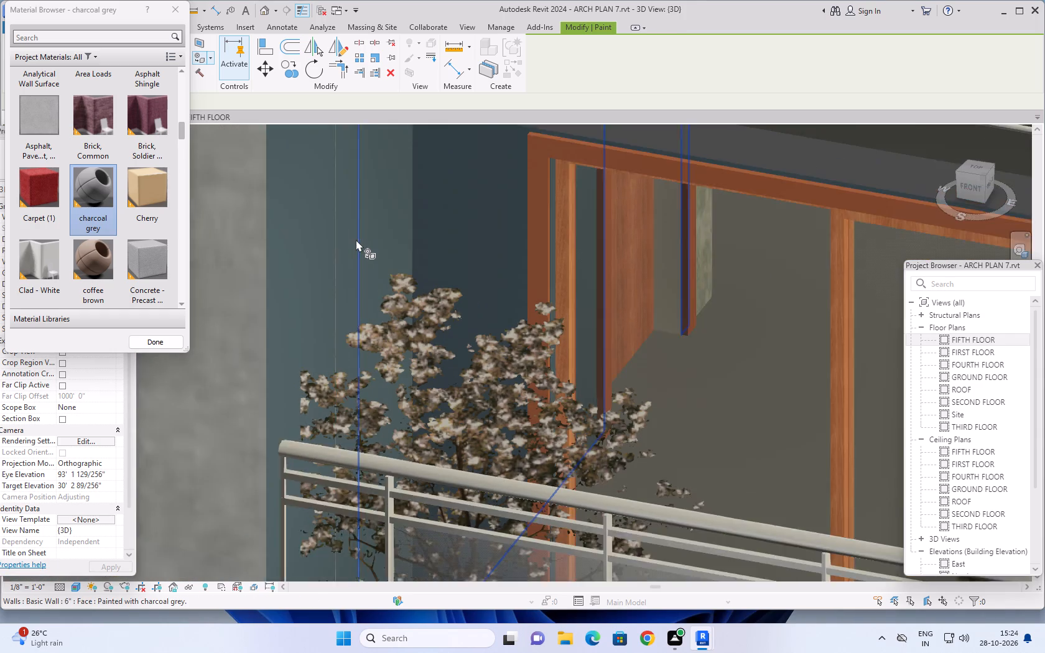
# Paint both wall returns and the column face between them with charcoal grey on the front balcony one floor below the top.
pyautogui.scroll(-8, 356, 239)
pyautogui.scroll(5, 369, 428)
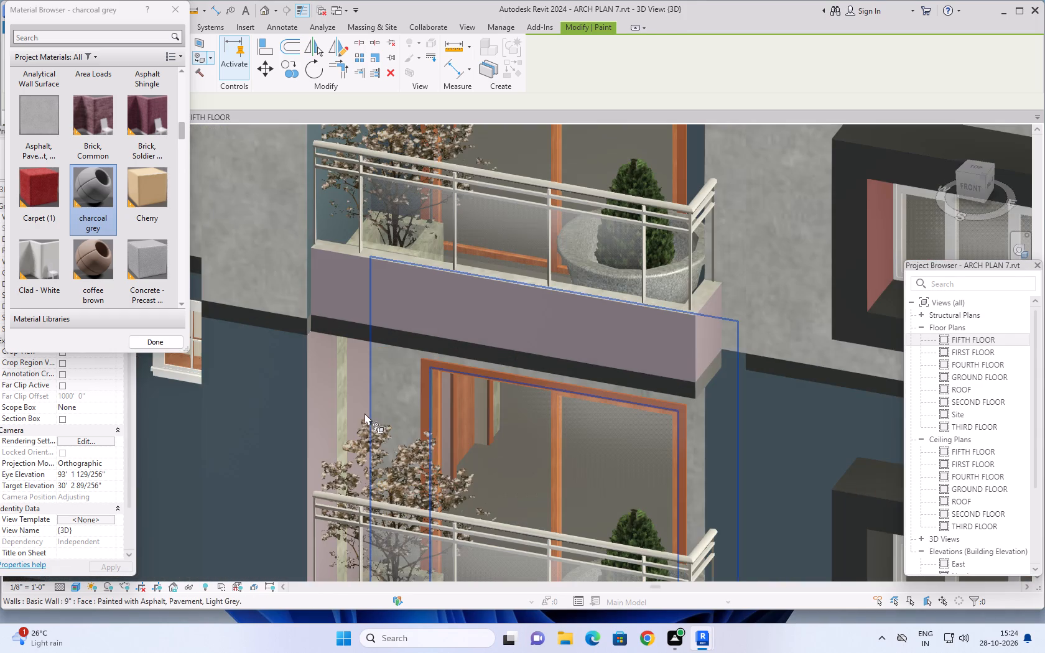
pyautogui.scroll(5, 361, 414)
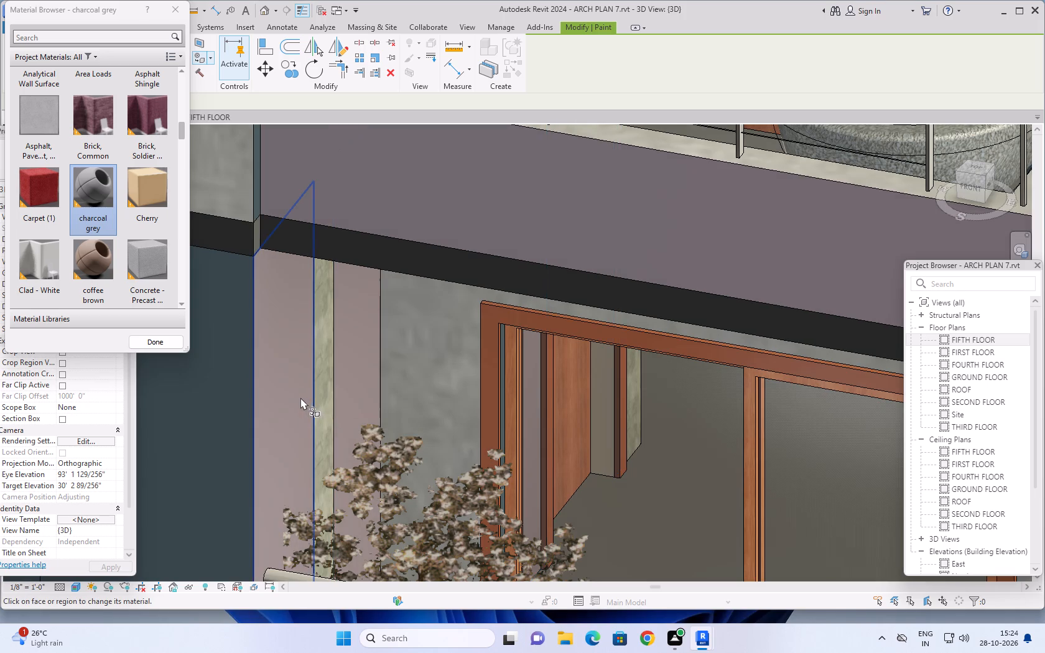
pyautogui.click(300, 397)
pyautogui.click(347, 369)
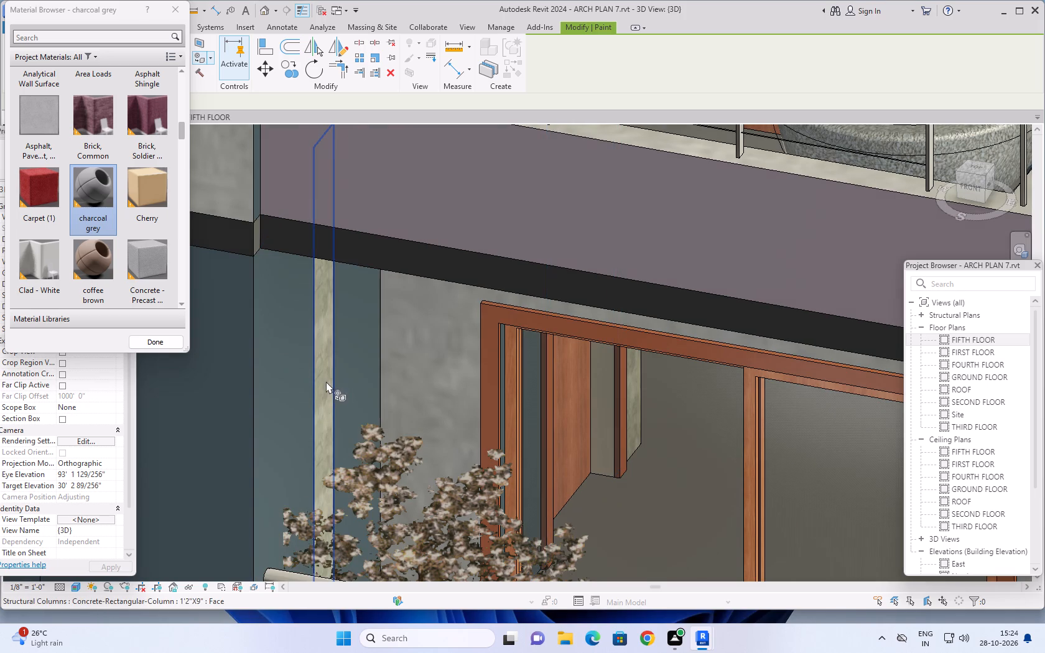
pyautogui.click(325, 381)
# Paint the wall returns and the column face at the left side of the third front balcony from the top with charcoal grey.
pyautogui.scroll(-8, 330, 388)
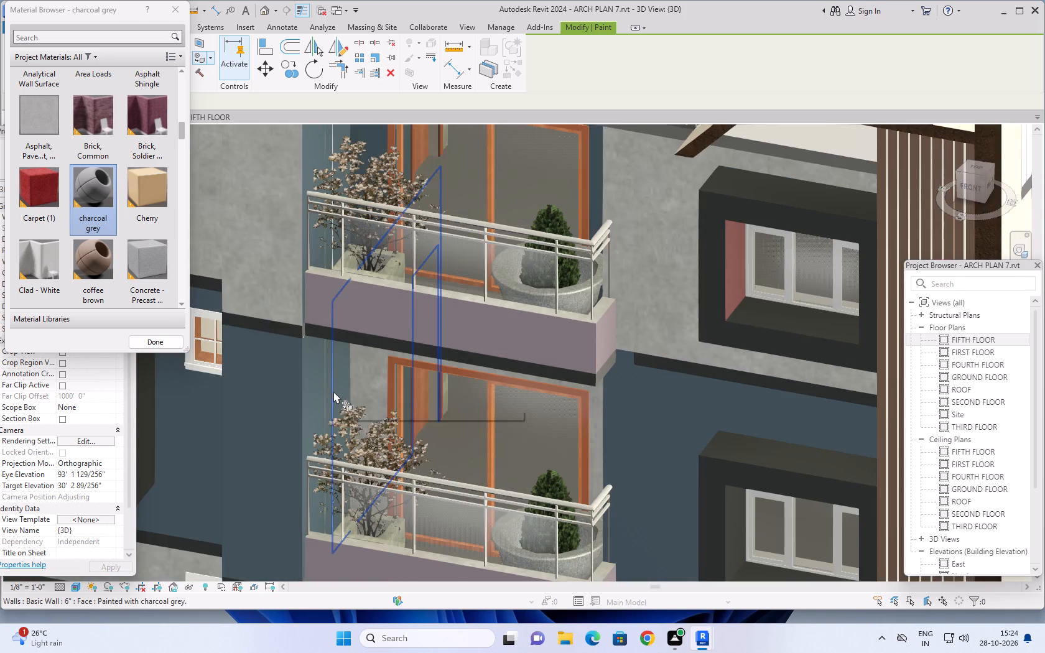
pyautogui.scroll(-1, 333, 391)
pyautogui.scroll(-2, 338, 455)
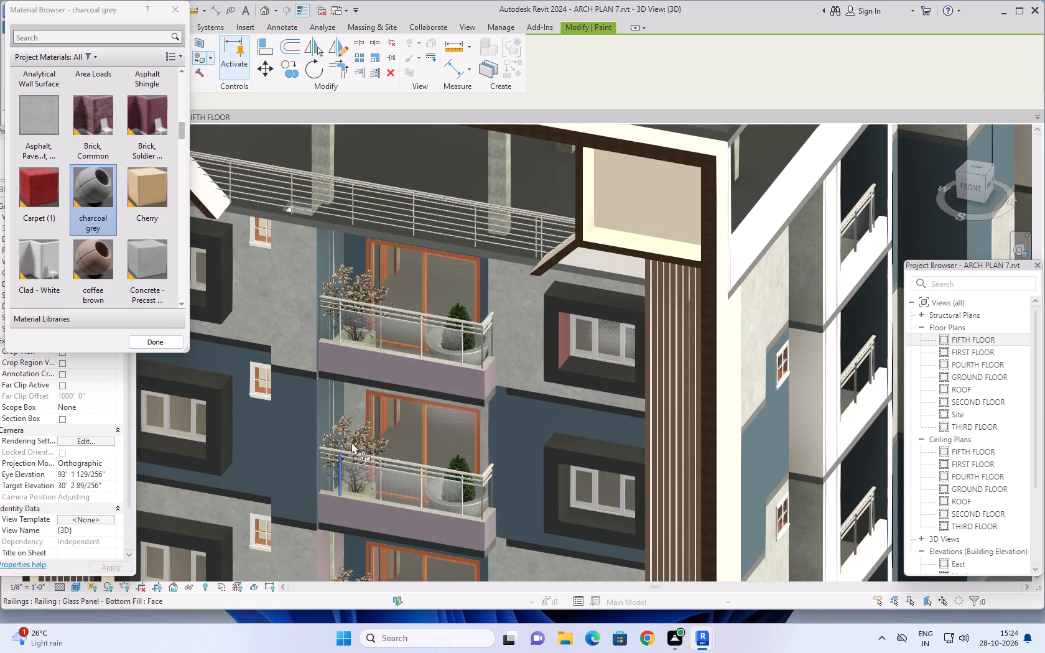
pyautogui.moveTo(351, 421); pyautogui.dragTo(406, 171, button='middle')
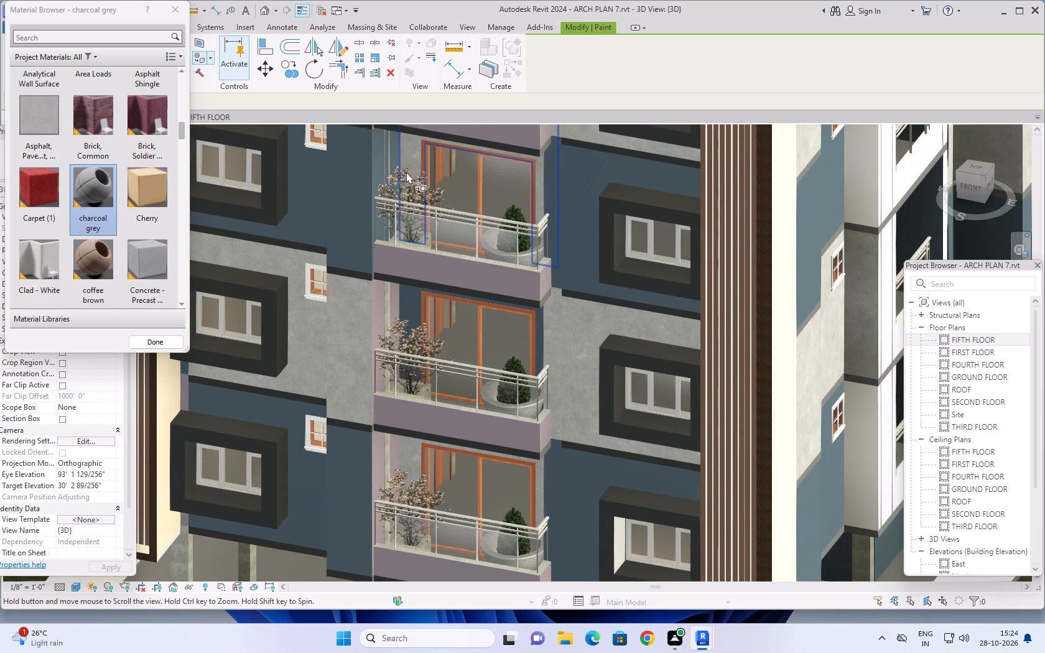
pyautogui.scroll(9, 398, 328)
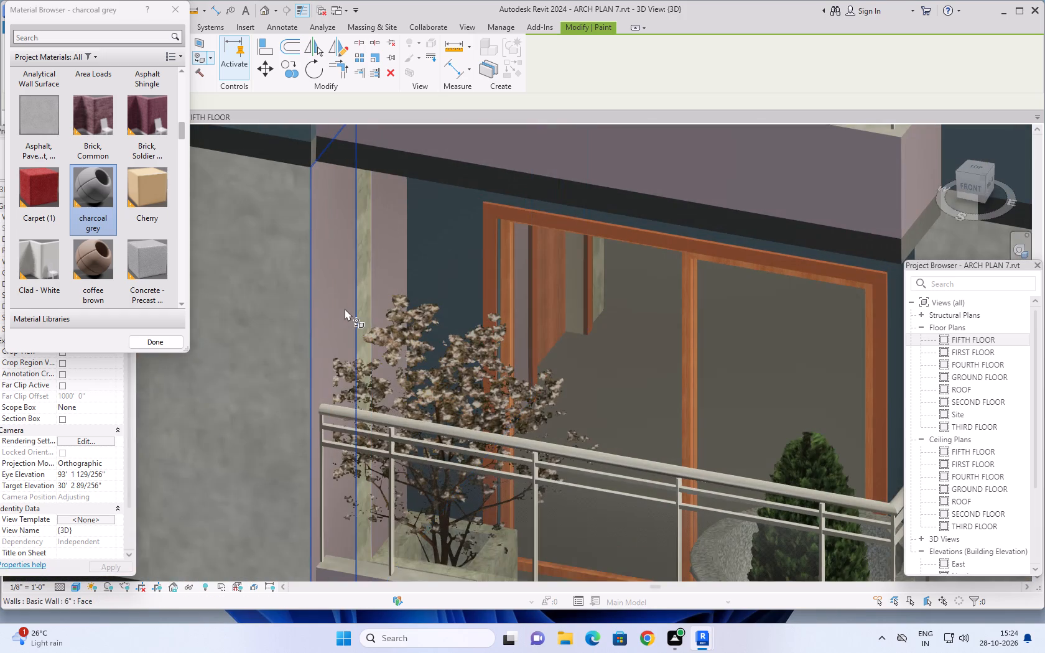
pyautogui.click(342, 308)
pyautogui.click(380, 286)
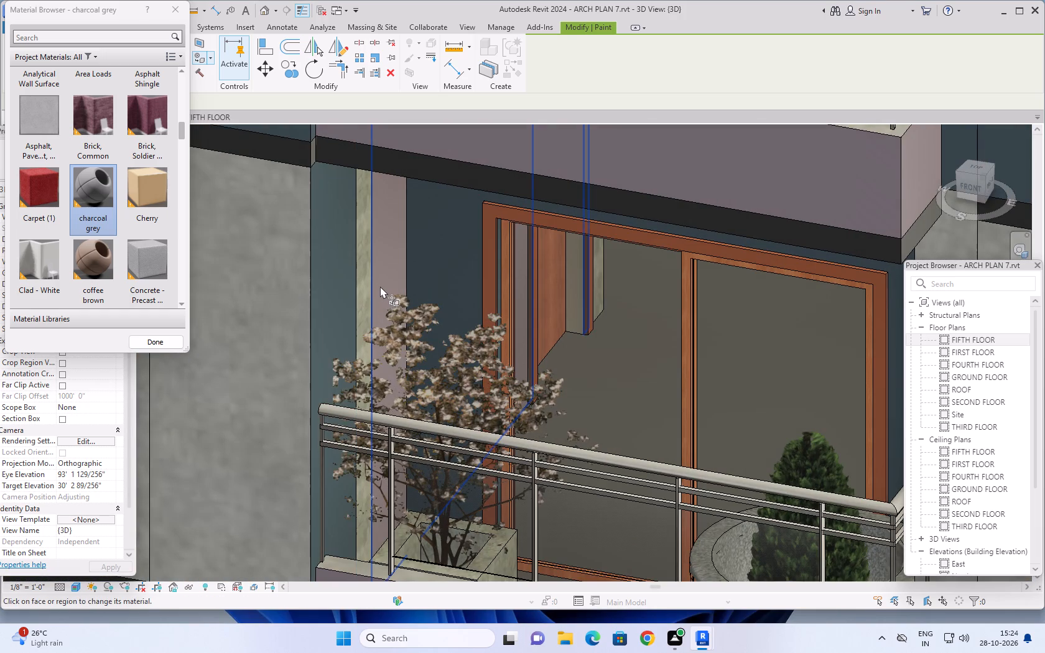
pyautogui.click(365, 294)
# Paint the wall returns and the column face at the left side of the lowest front balcony with charcoal grey.
pyautogui.scroll(-4, 365, 310)
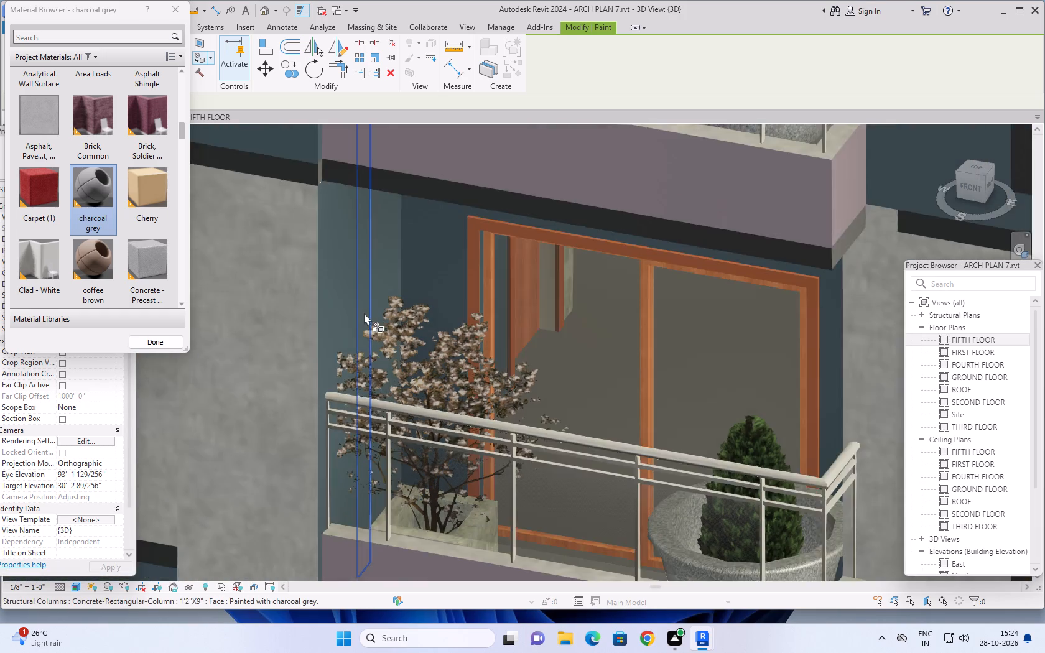
pyautogui.scroll(-6, 364, 313)
pyautogui.scroll(5, 360, 434)
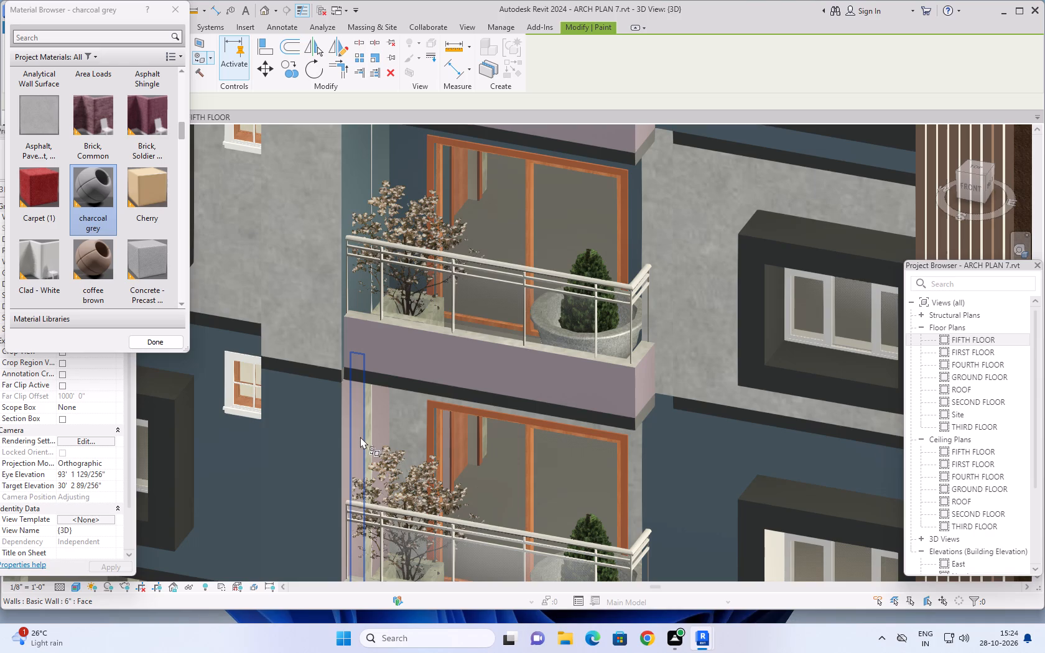
pyautogui.scroll(6, 360, 437)
pyautogui.click(353, 420)
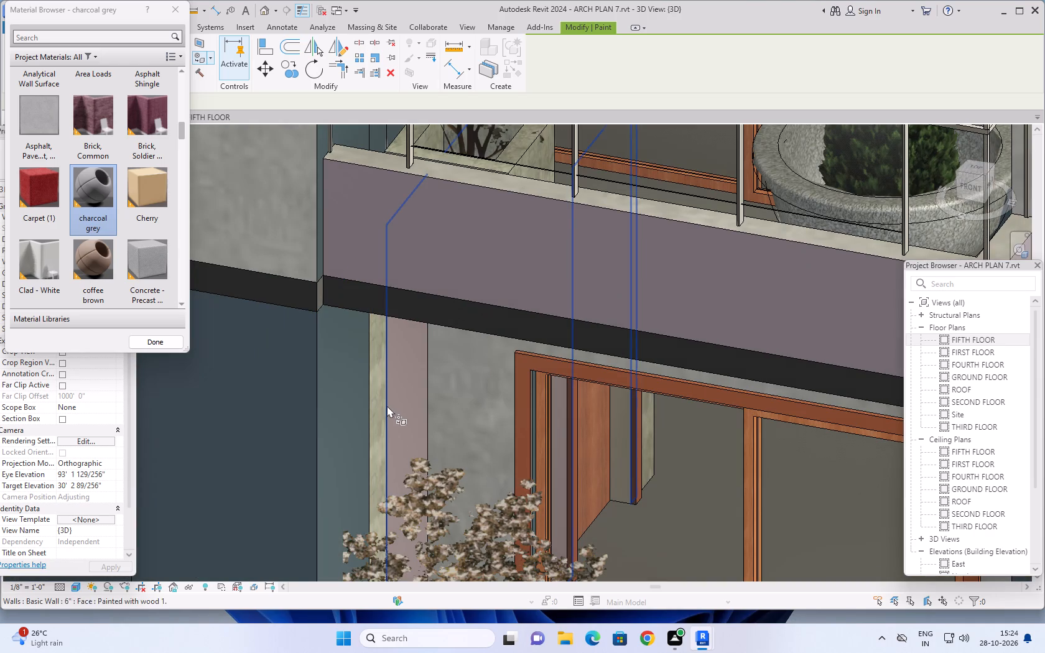
pyautogui.click(397, 399)
pyautogui.click(377, 413)
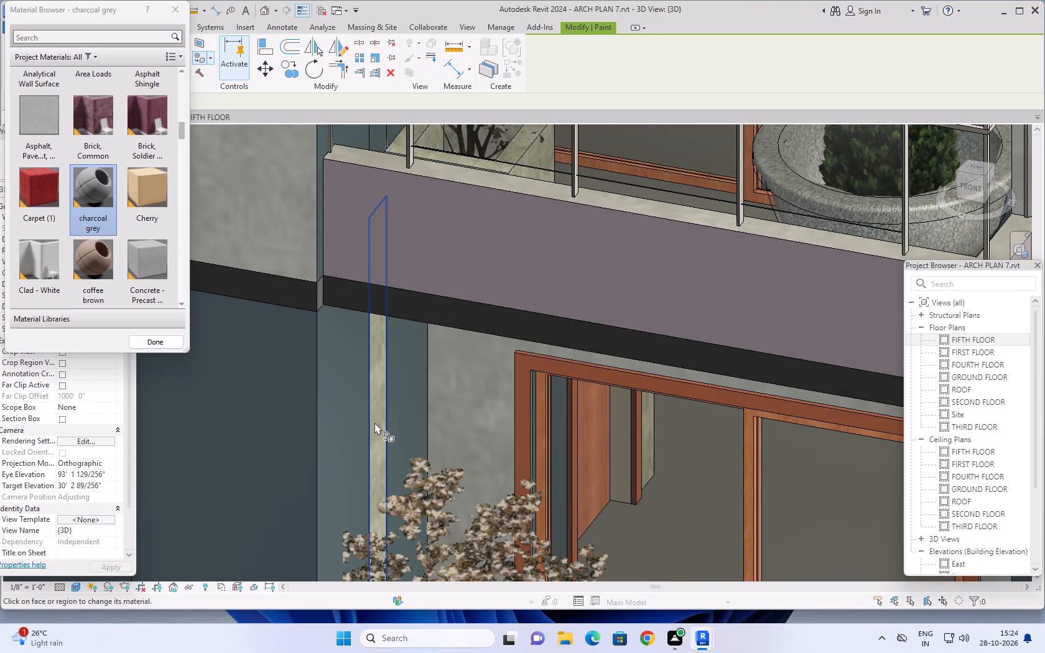
# Examine the building's front and left facades for faces that do not match their floor's colour band.
pyautogui.scroll(-9, 374, 422)
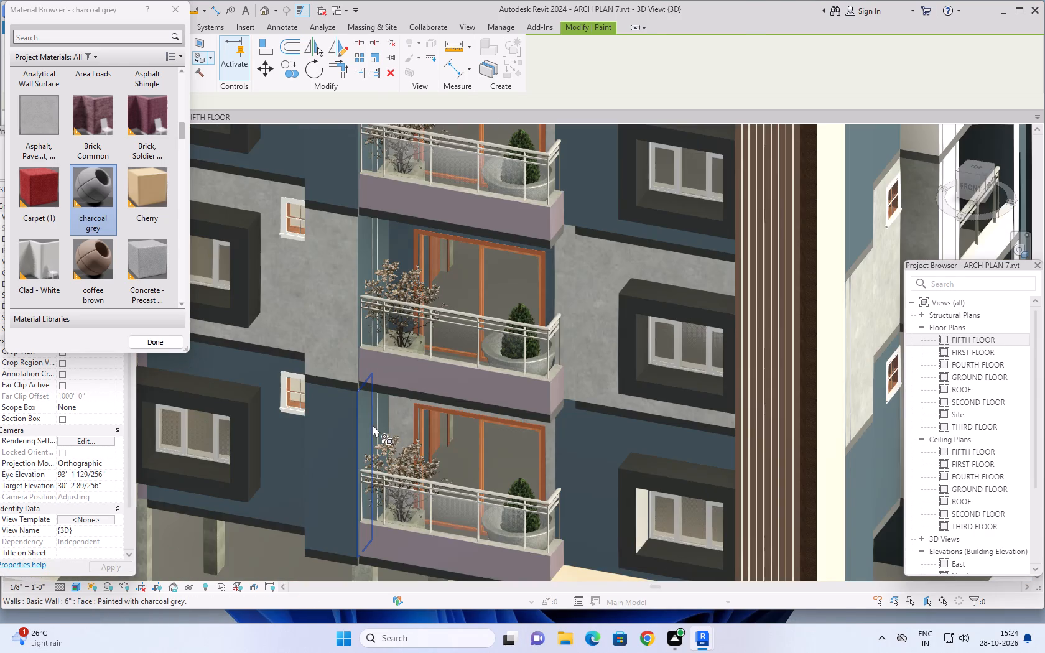
pyautogui.keyDown('shift'); pyautogui.moveTo(376, 440); pyautogui.dragTo(403, 458, button='middle'); pyautogui.keyUp('shift')
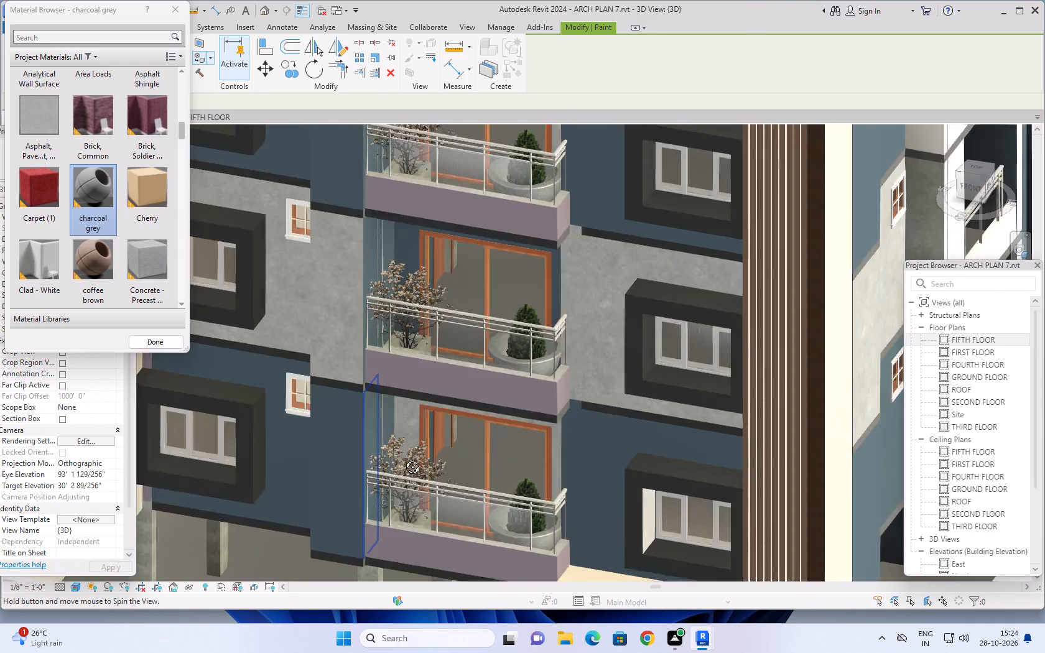
pyautogui.keyDown('shift'); pyautogui.moveTo(403, 458); pyautogui.dragTo(507, 465, button='middle'); pyautogui.keyUp('shift')
pyautogui.scroll(-6, 507, 448)
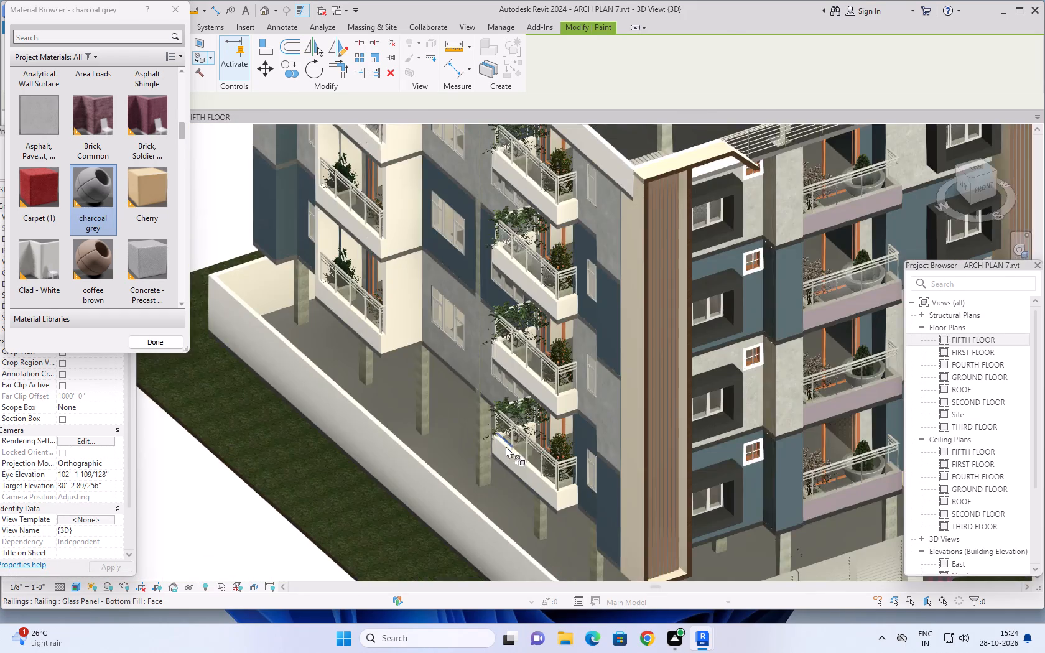
pyautogui.scroll(-1, 506, 446)
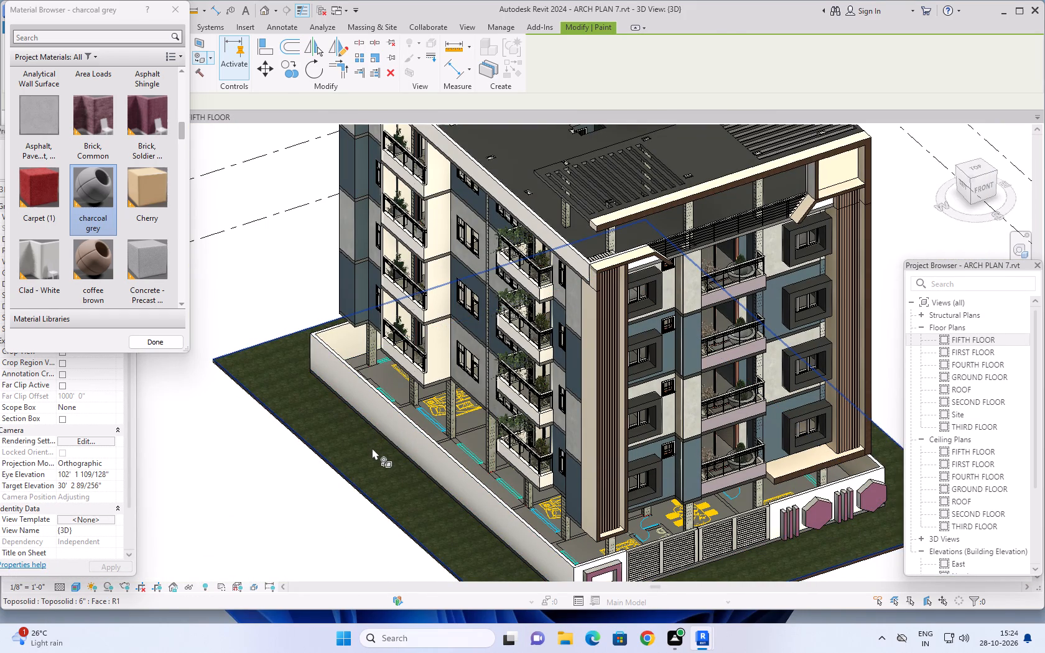
pyautogui.moveTo(372, 448); pyautogui.dragTo(350, 500, button='middle')
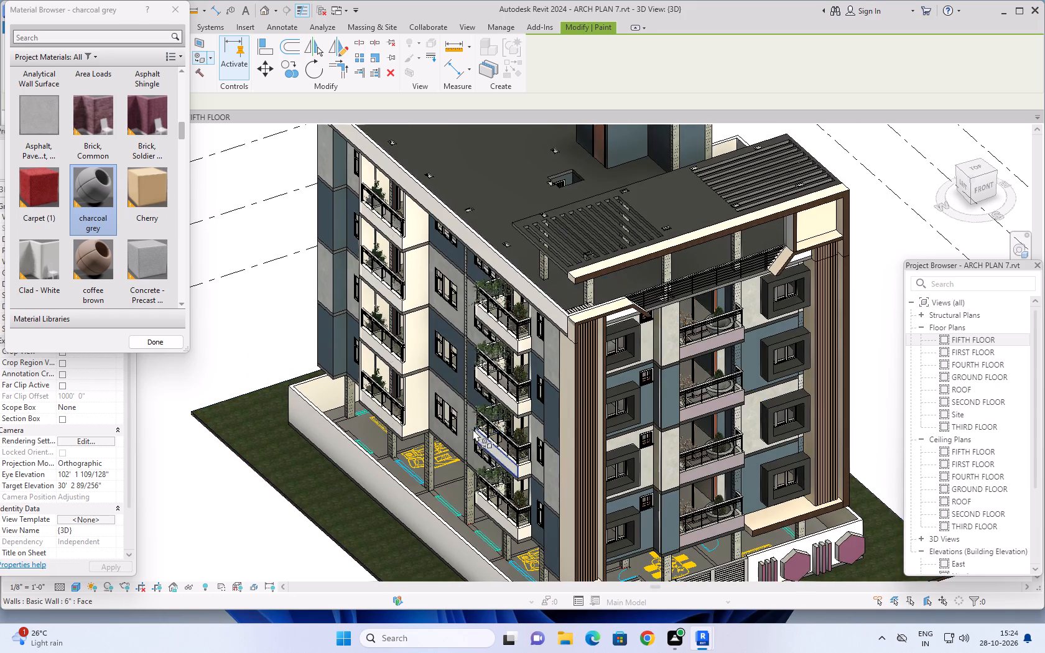
# Paint the column faces between the windows on the left facade's two dark bands, third floor from the top and top floor, with charcoal grey.
pyautogui.scroll(4, 473, 429)
pyautogui.keyDown('shift'); pyautogui.moveTo(465, 419); pyautogui.dragTo(537, 397, button='middle'); pyautogui.keyUp('shift')
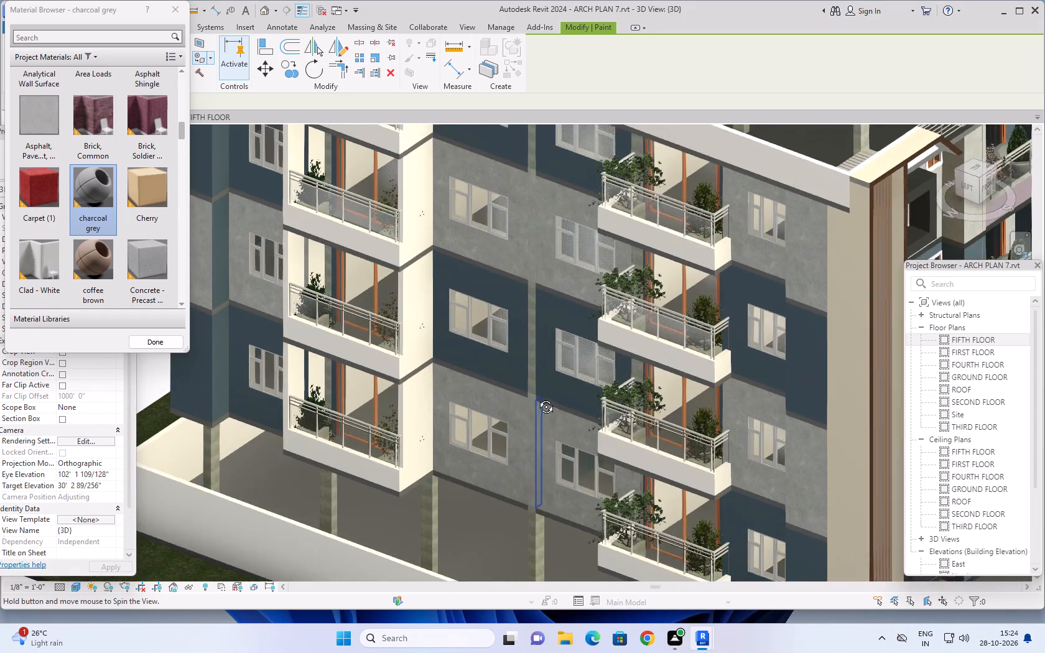
pyautogui.keyDown('shift'); pyautogui.moveTo(537, 397); pyautogui.dragTo(541, 395, button='middle'); pyautogui.keyUp('shift')
pyautogui.moveTo(524, 357); pyautogui.dragTo(506, 415, button='middle')
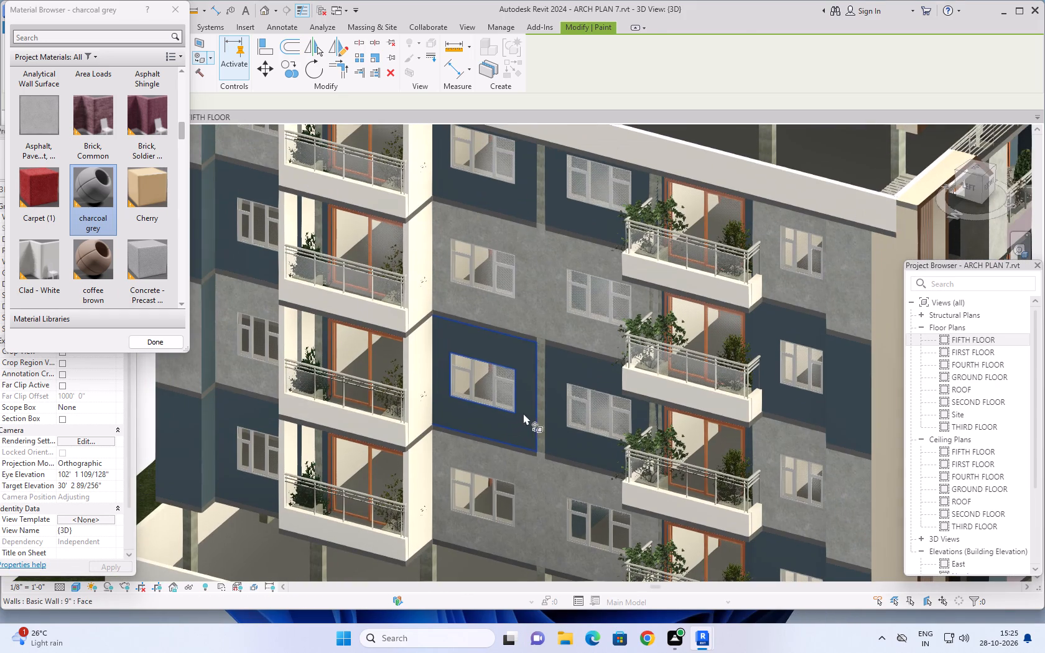
pyautogui.scroll(7, 527, 412)
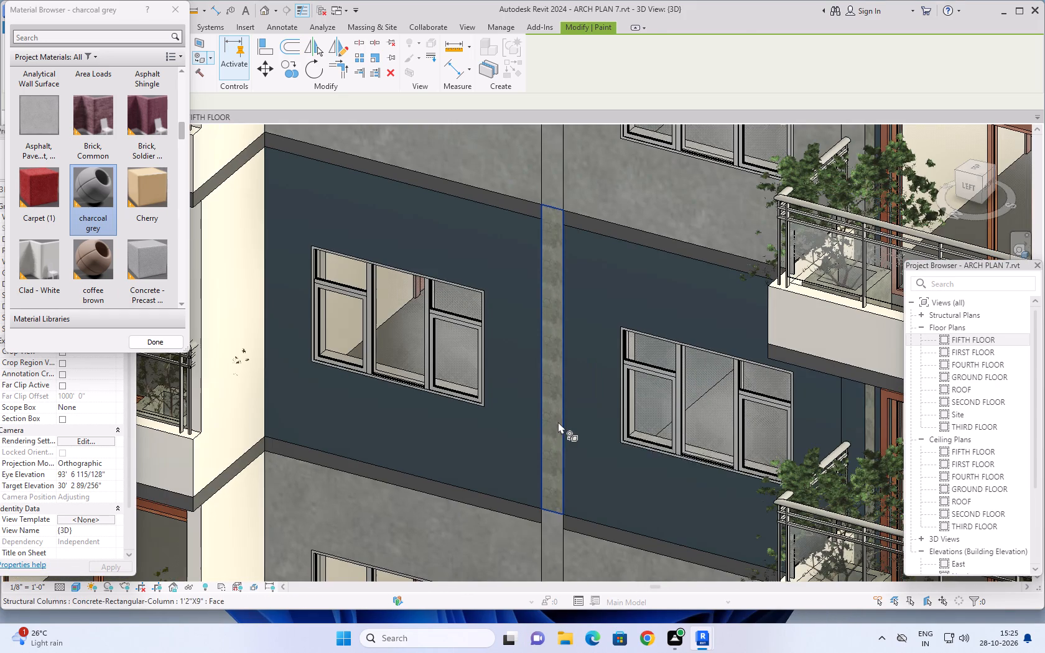
pyautogui.click(558, 421)
pyautogui.scroll(-6, 564, 399)
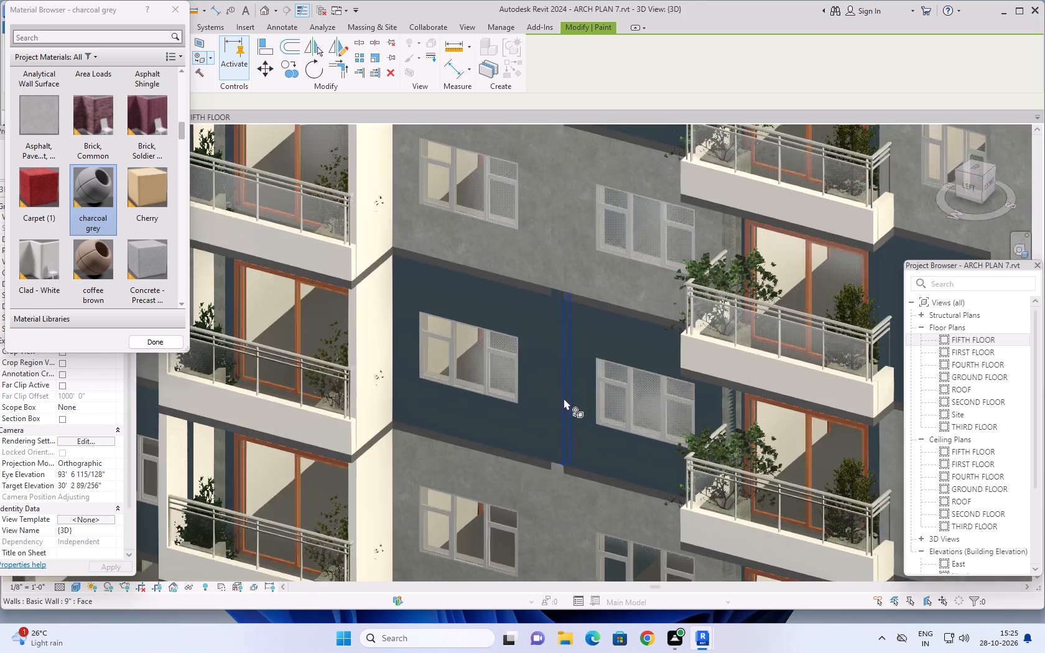
pyautogui.scroll(-2, 564, 398)
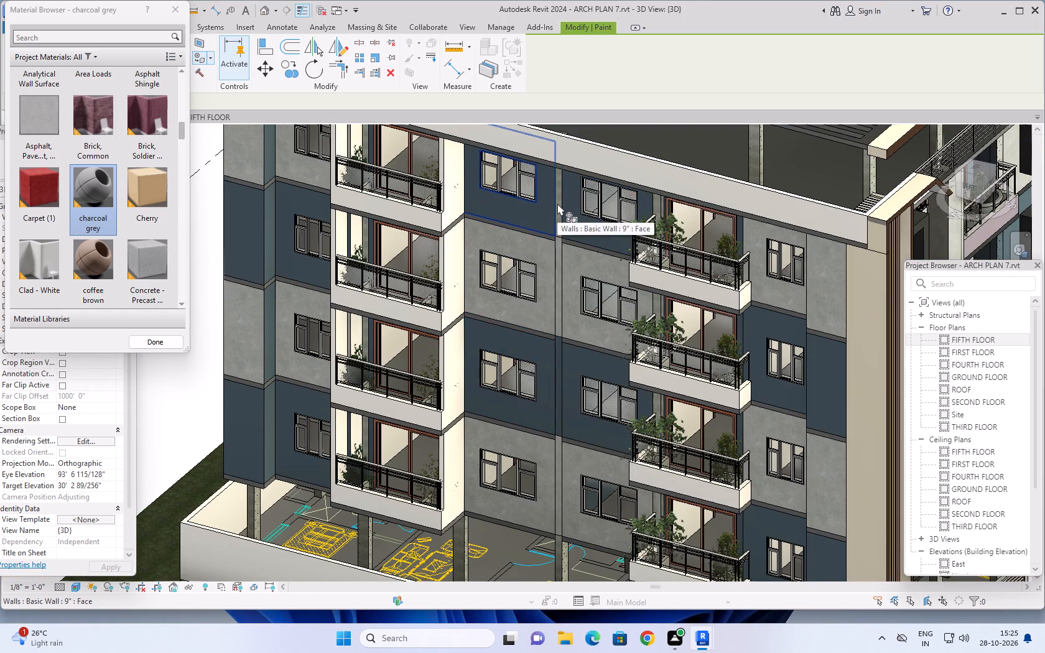
pyautogui.scroll(10, 557, 204)
pyautogui.click(562, 211)
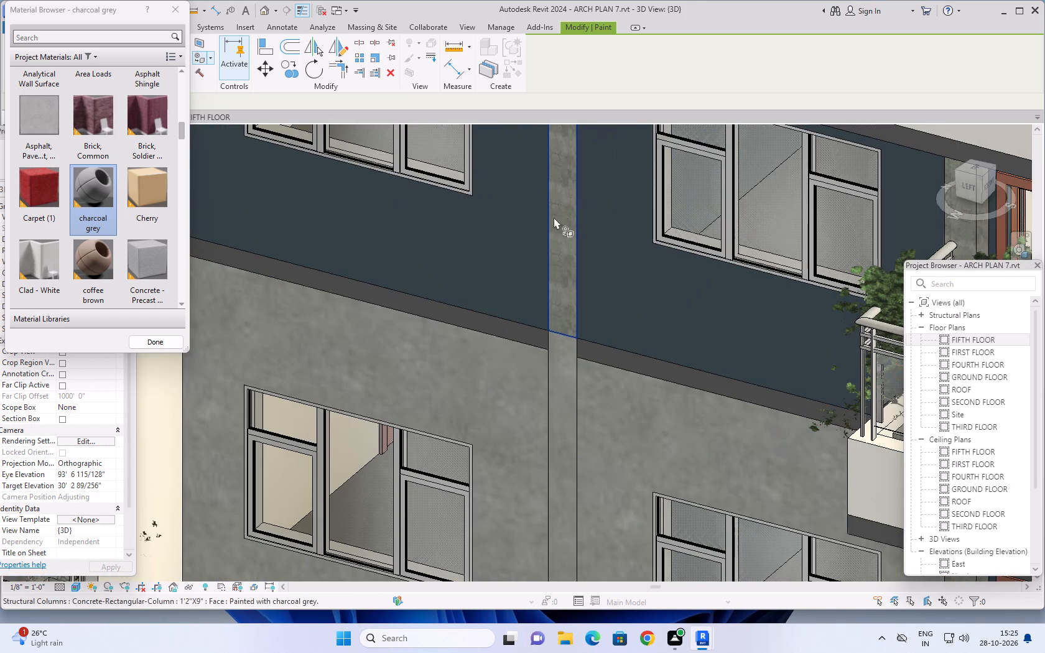
# Examine the left facade's alternating colour bands and column faces along its full width.
pyautogui.scroll(-10, 514, 227)
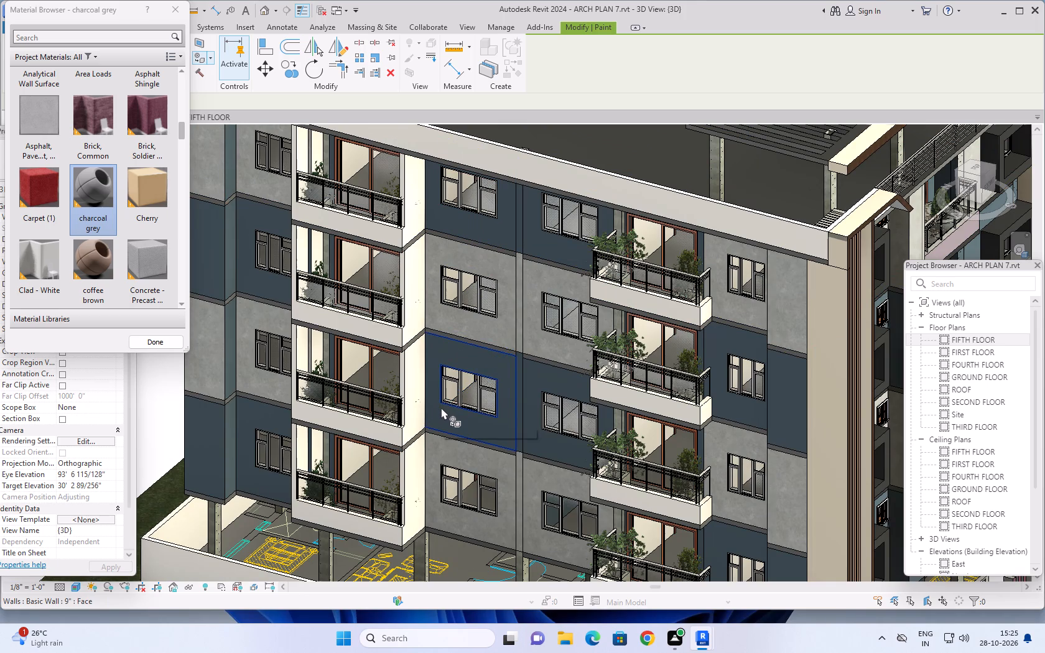
pyautogui.moveTo(447, 410); pyautogui.dragTo(578, 404, button='middle')
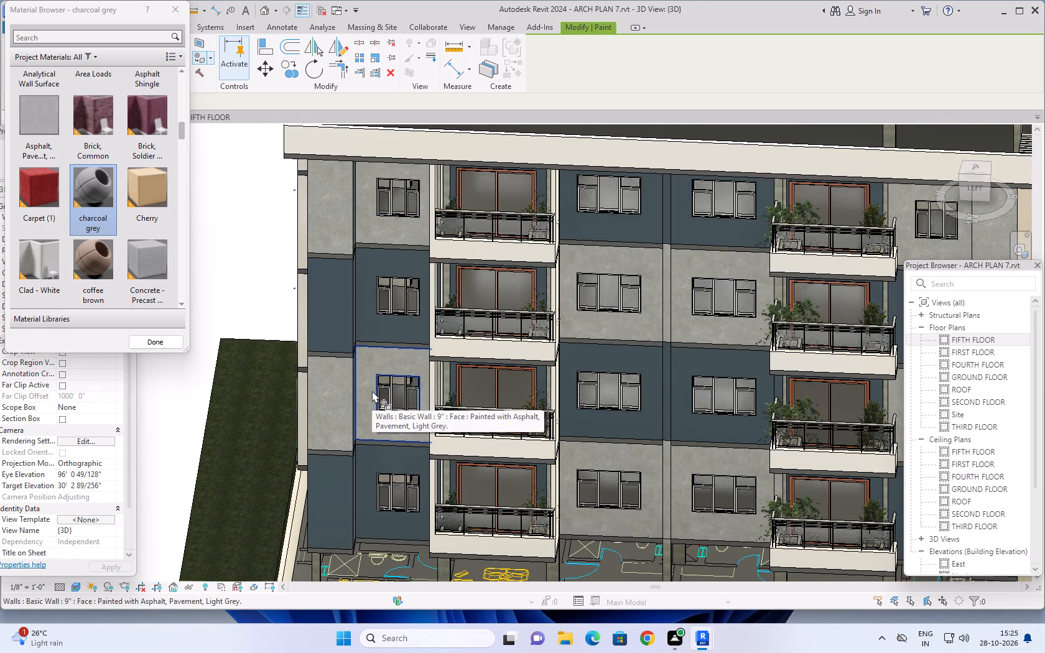
pyautogui.keyDown('shift'); pyautogui.moveTo(378, 391); pyautogui.dragTo(420, 330, button='middle'); pyautogui.keyUp('shift')
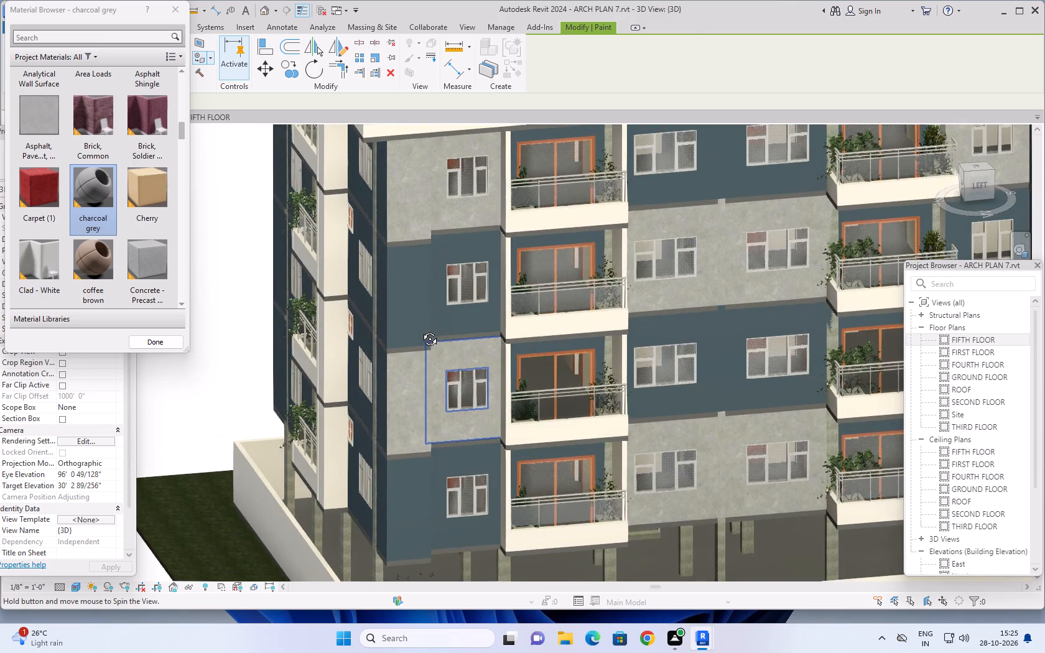
pyautogui.keyDown('shift'); pyautogui.moveTo(420, 330); pyautogui.dragTo(383, 300, button='middle'); pyautogui.keyUp('shift')
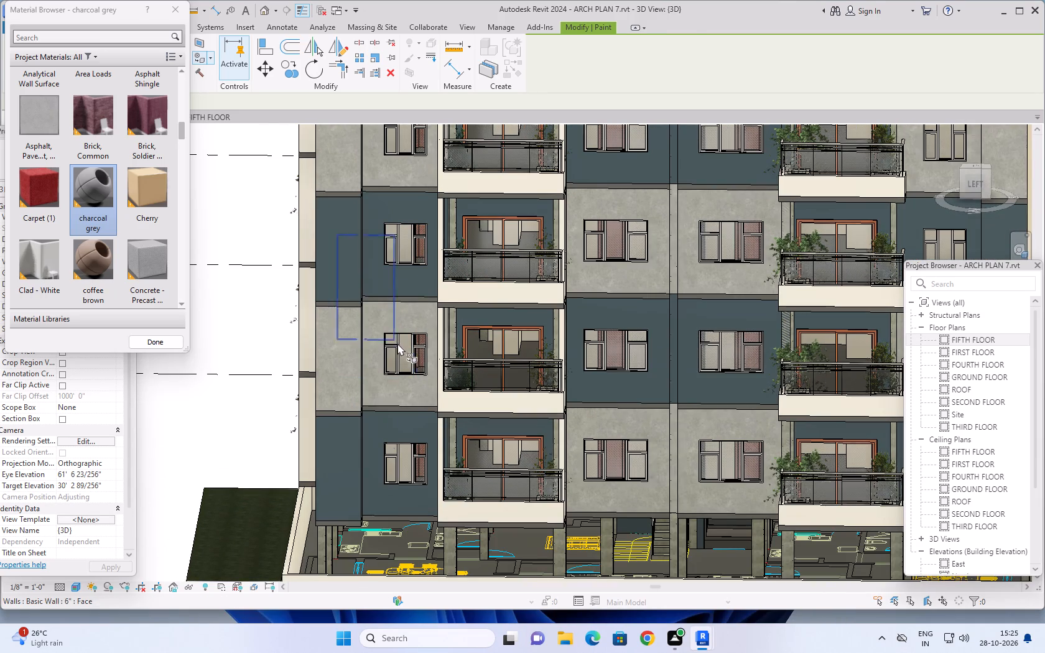
pyautogui.scroll(-2, 648, 361)
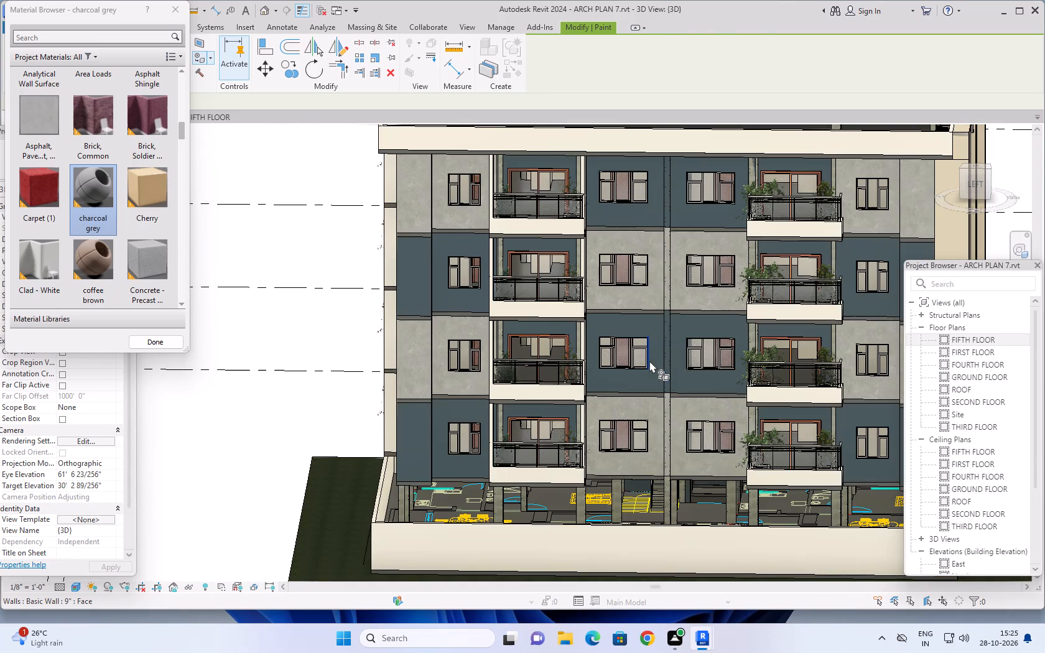
pyautogui.scroll(-1, 650, 361)
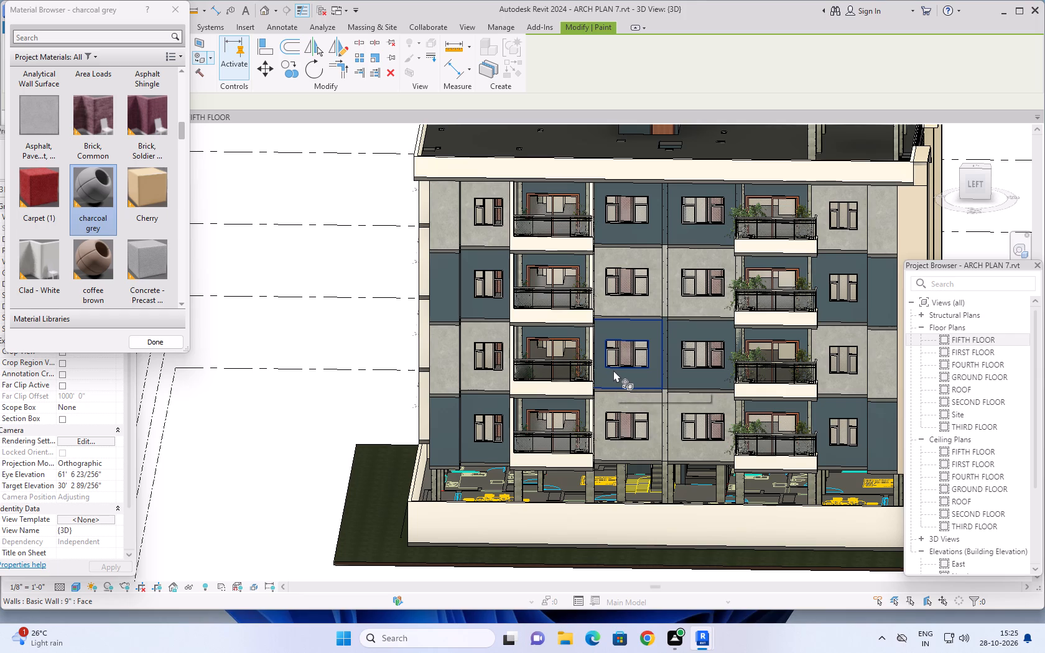
# Paint the back facade's column faces beside the wide windows with charcoal grey on all four floors.
pyautogui.keyDown('shift'); pyautogui.moveTo(605, 376); pyautogui.dragTo(681, 404, button='middle'); pyautogui.keyUp('shift')
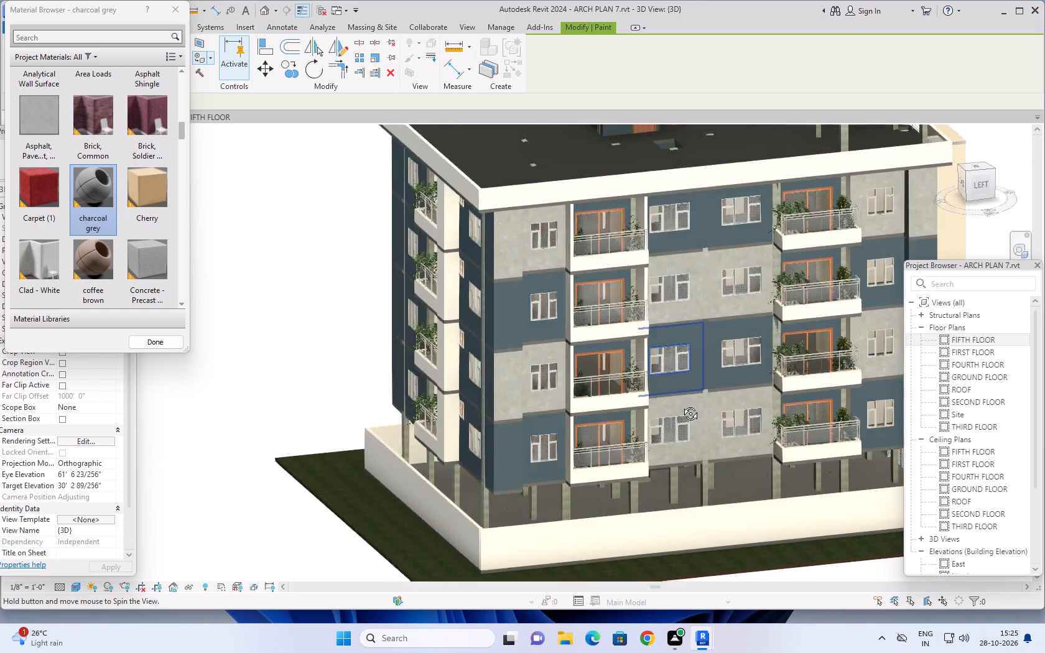
pyautogui.keyDown('shift'); pyautogui.moveTo(681, 404); pyautogui.dragTo(840, 379, button='middle'); pyautogui.keyUp('shift')
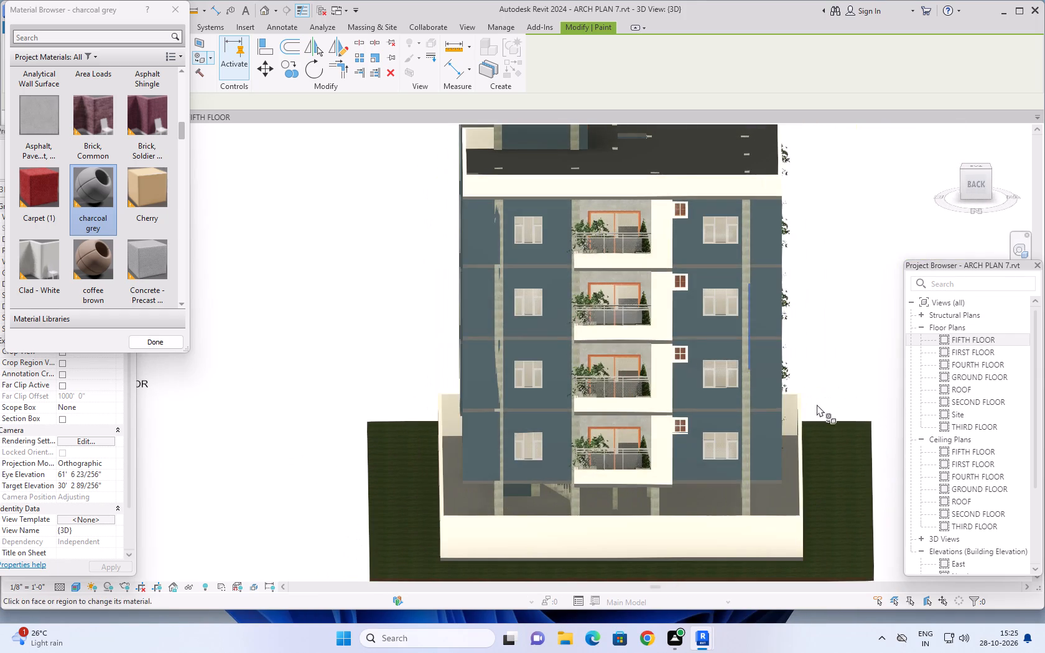
pyautogui.scroll(4, 736, 441)
pyautogui.click(753, 425)
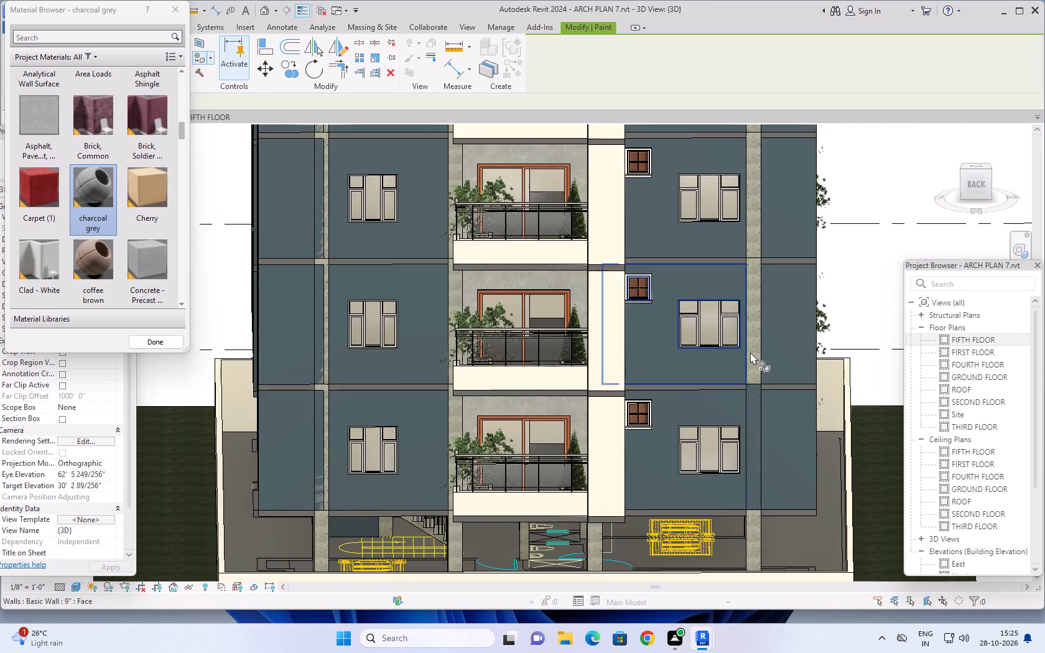
pyautogui.click(753, 351)
pyautogui.click(756, 227)
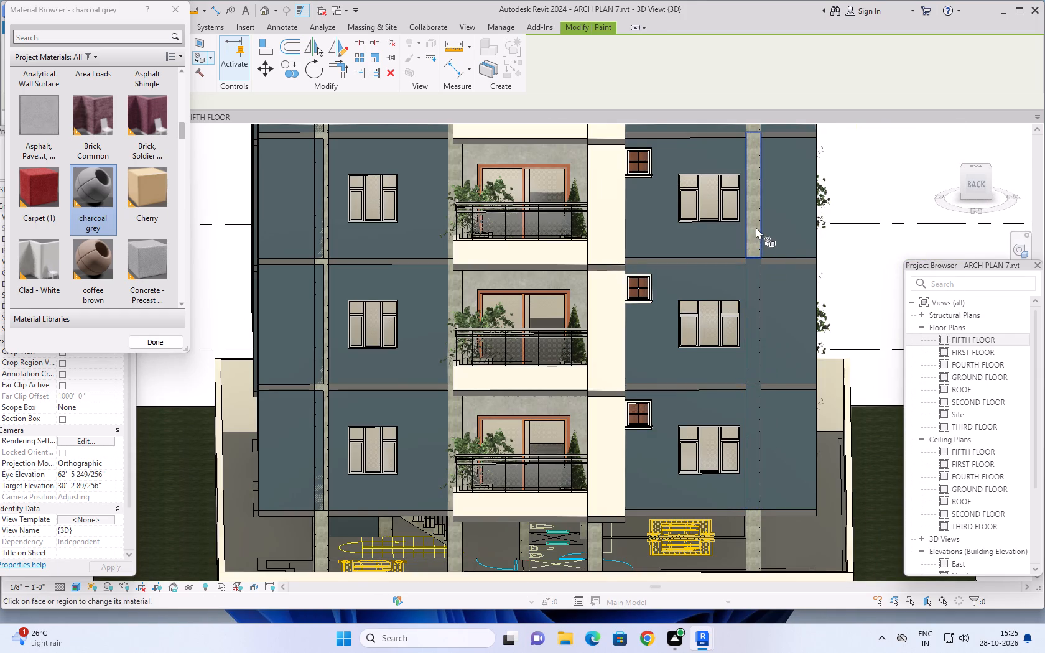
pyautogui.scroll(-2, 763, 291)
pyautogui.moveTo(764, 298); pyautogui.dragTo(759, 386, button='middle')
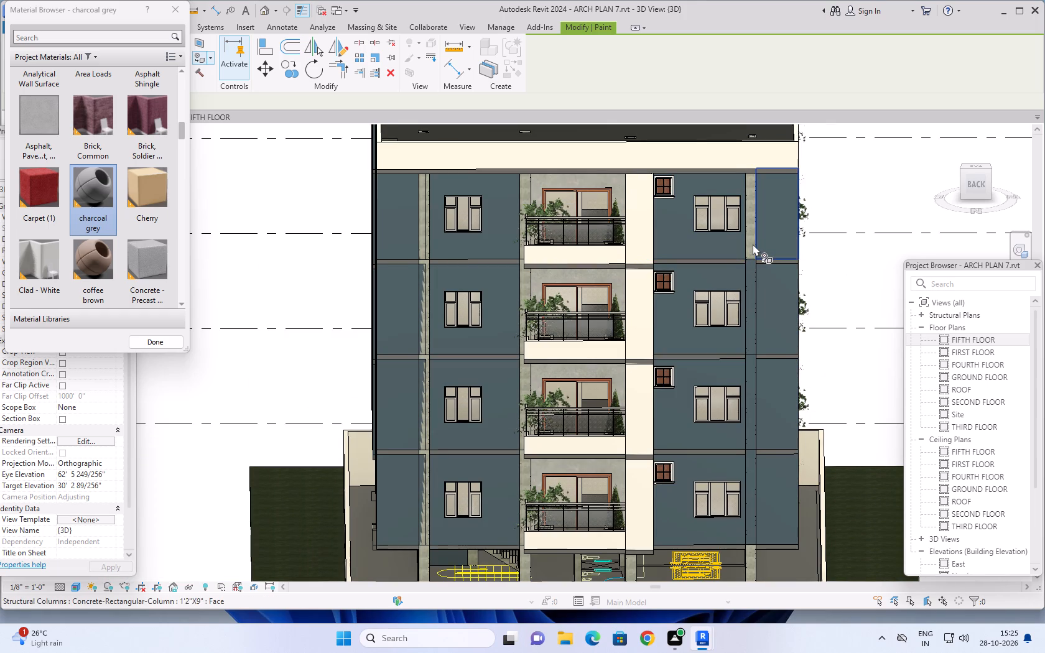
pyautogui.click(751, 247)
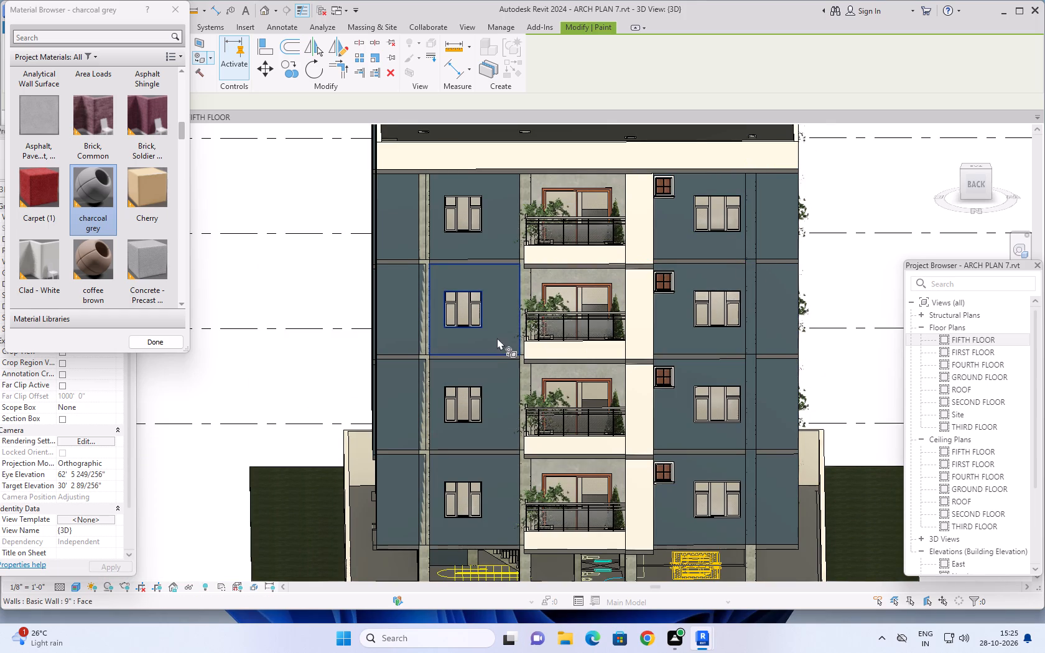
# Paint the remaining narrow column faces on the back facade near the right facade's corner, including pieces at the floor bands, with charcoal grey.
pyautogui.click(421, 254)
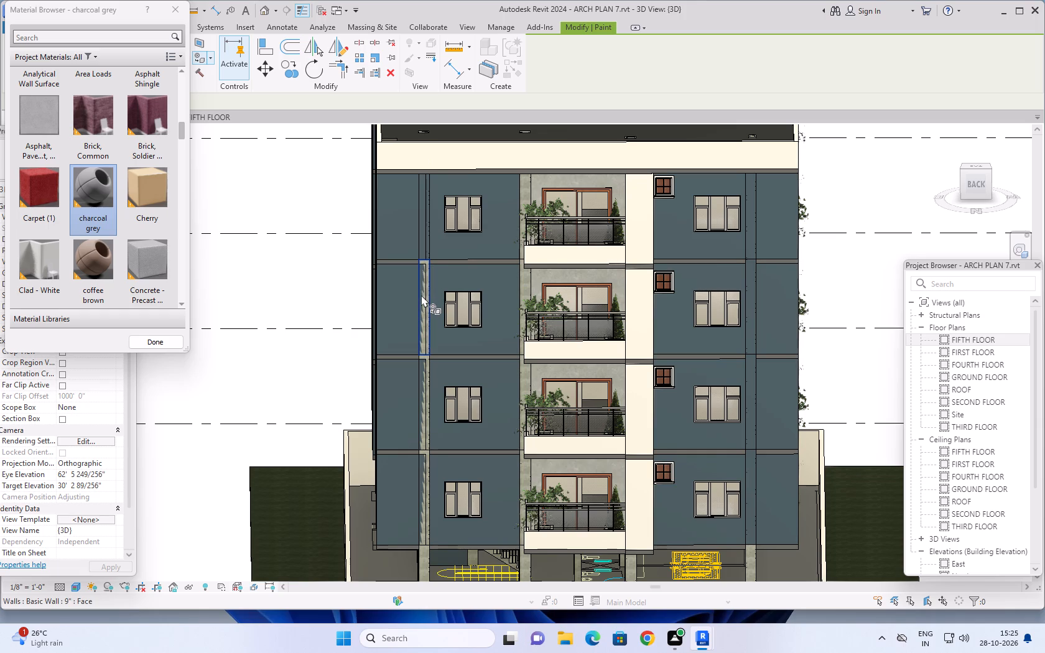
pyautogui.click(421, 295)
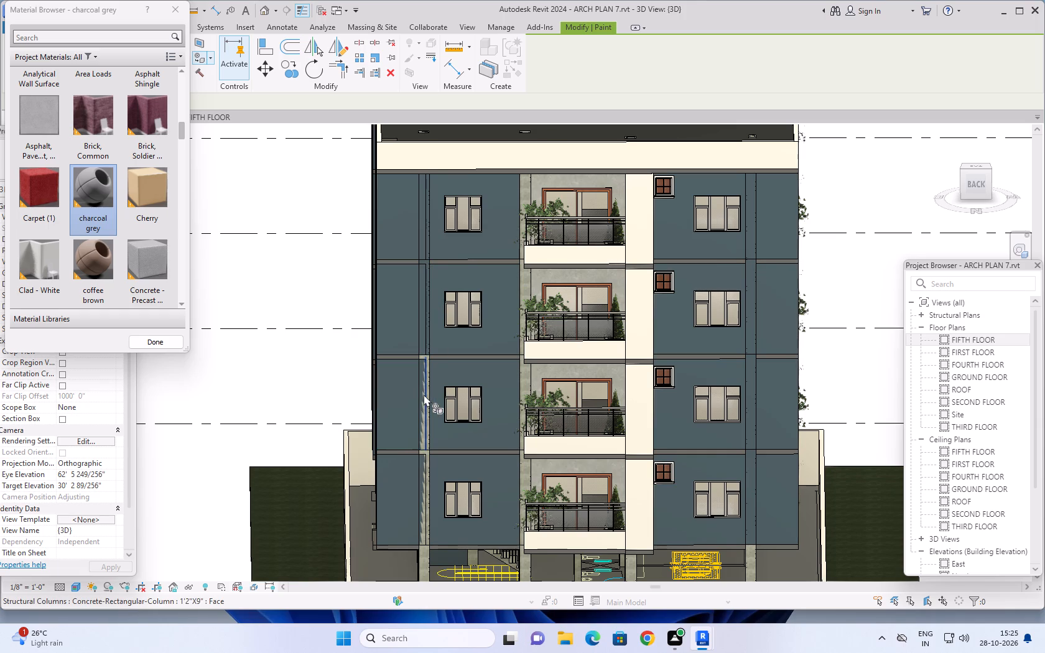
pyautogui.click(424, 361)
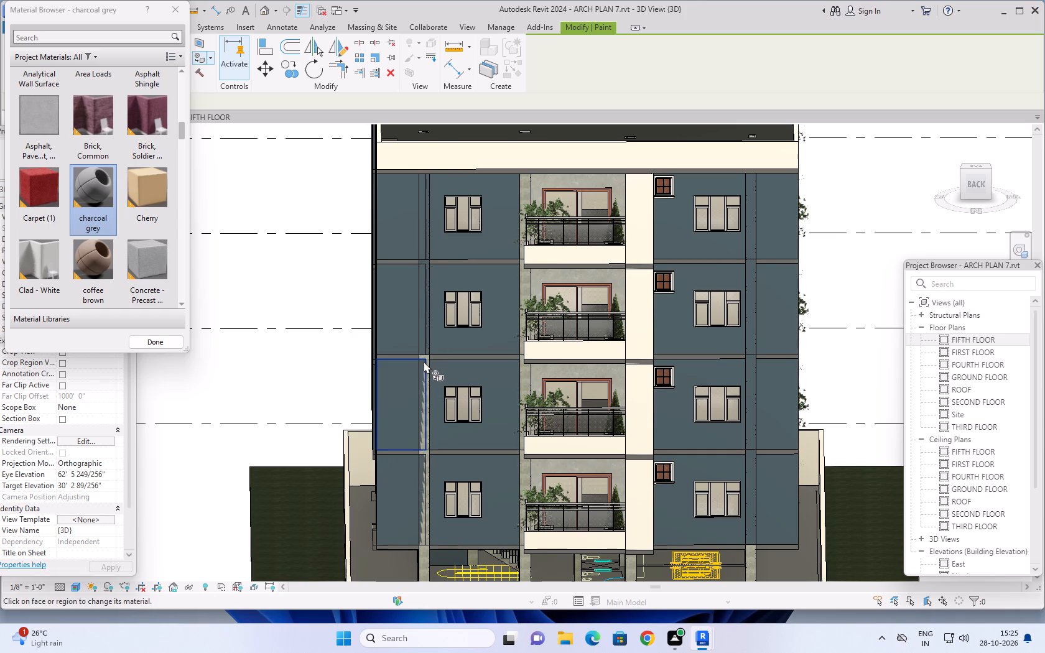
pyautogui.scroll(5, 423, 373)
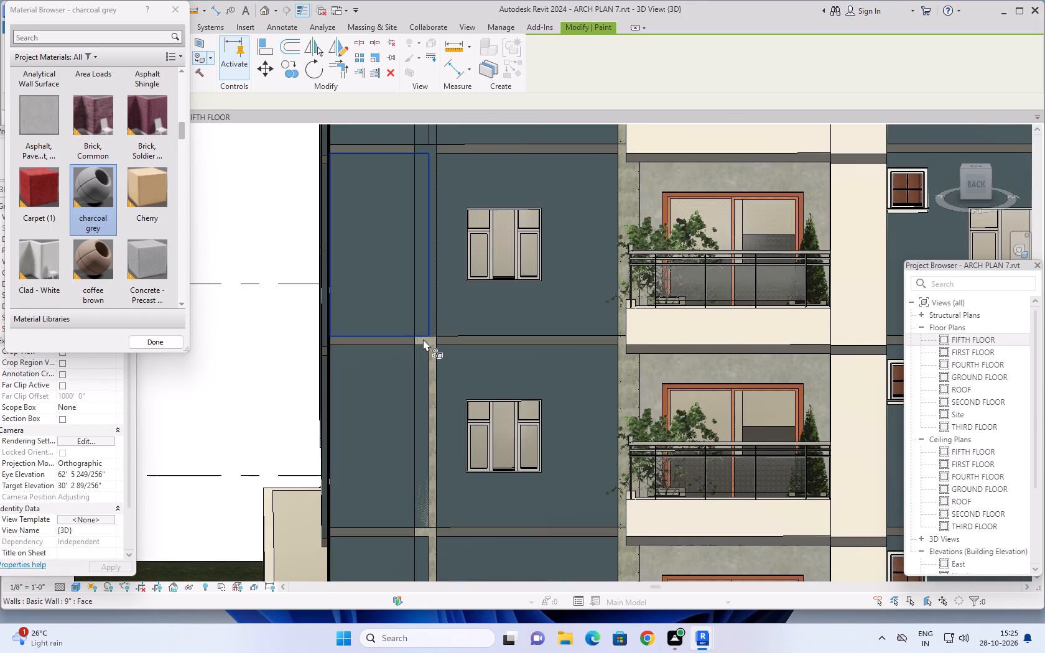
pyautogui.click(423, 339)
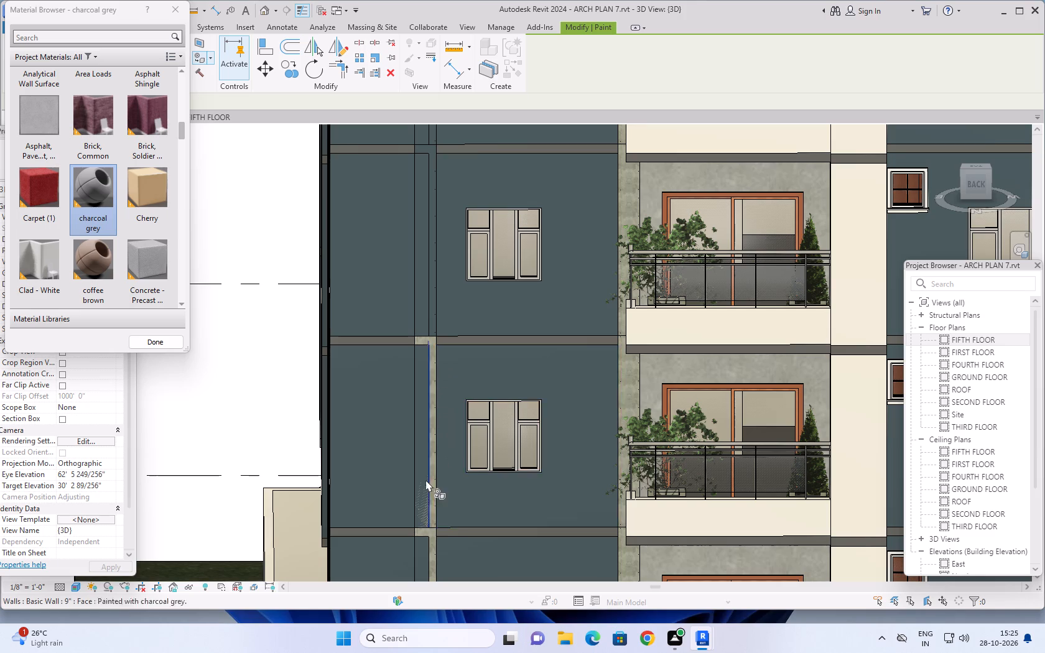
pyautogui.scroll(5, 420, 500)
pyautogui.click(437, 562)
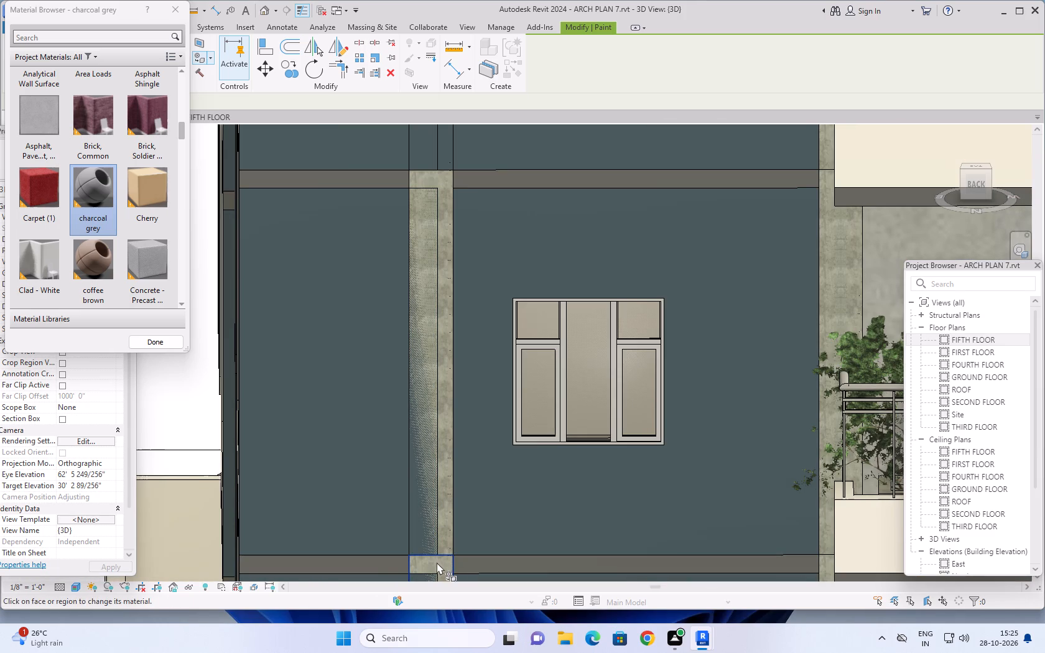
pyautogui.click(444, 547)
# Examine the colour bands, column faces and balcony returns on the right facade and around the corner to the back facade.
pyautogui.scroll(-4, 434, 392)
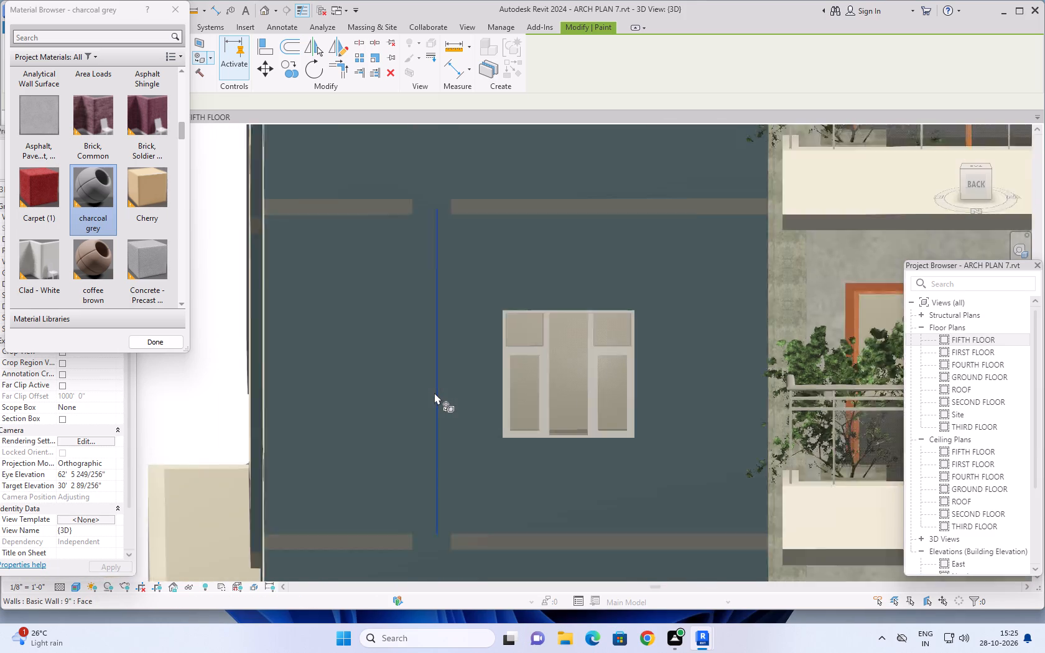
pyautogui.scroll(-7, 435, 391)
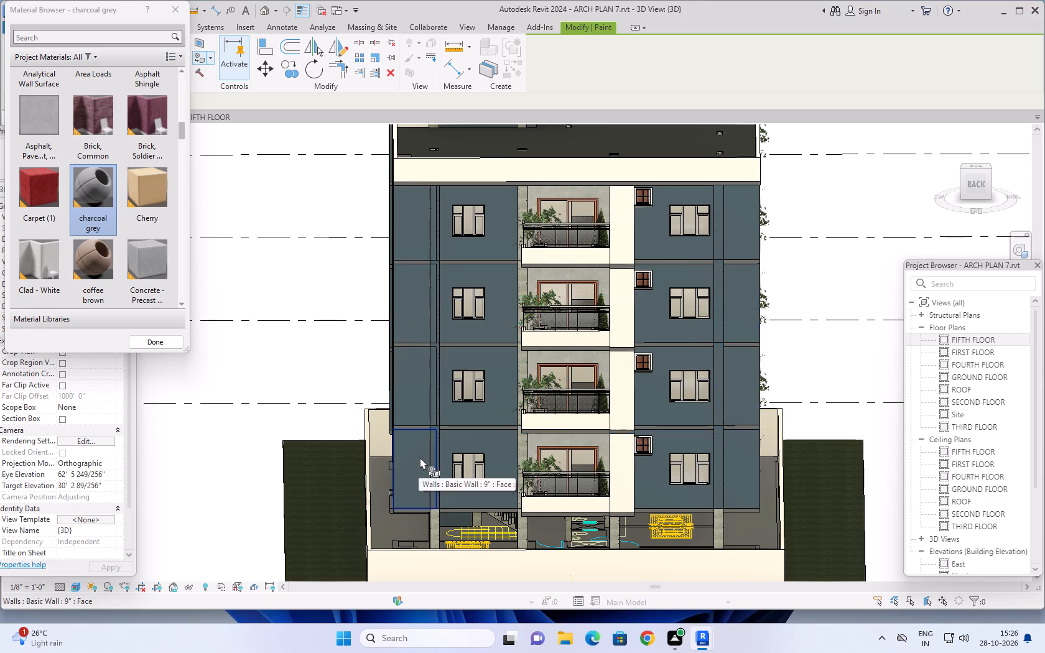
pyautogui.moveTo(420, 457); pyautogui.dragTo(600, 431, button='middle')
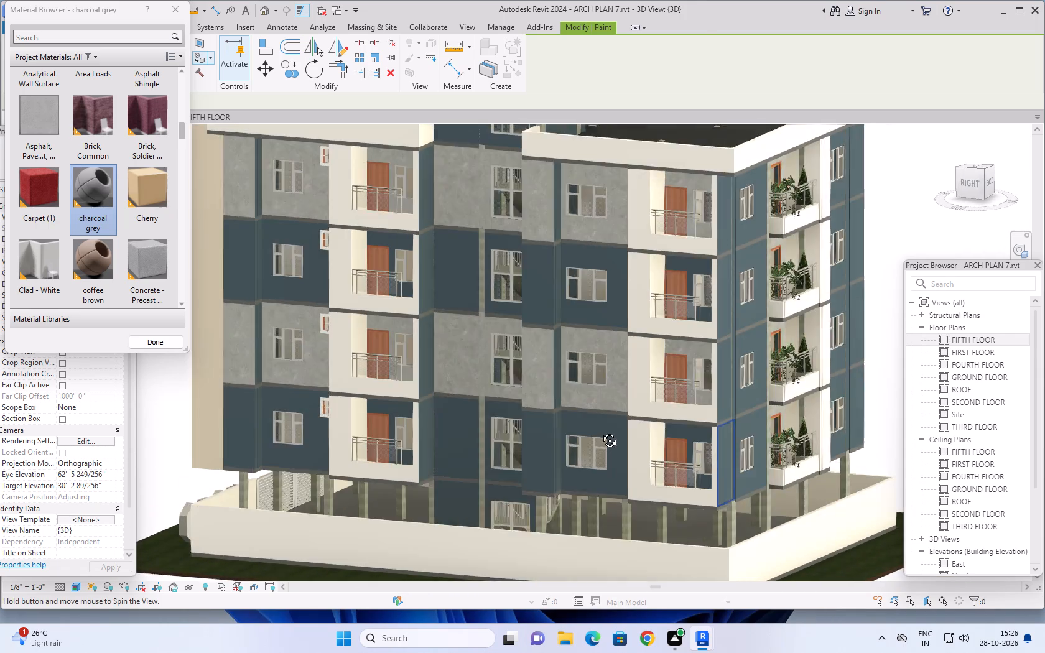
pyautogui.moveTo(600, 431); pyautogui.dragTo(620, 422, button='middle')
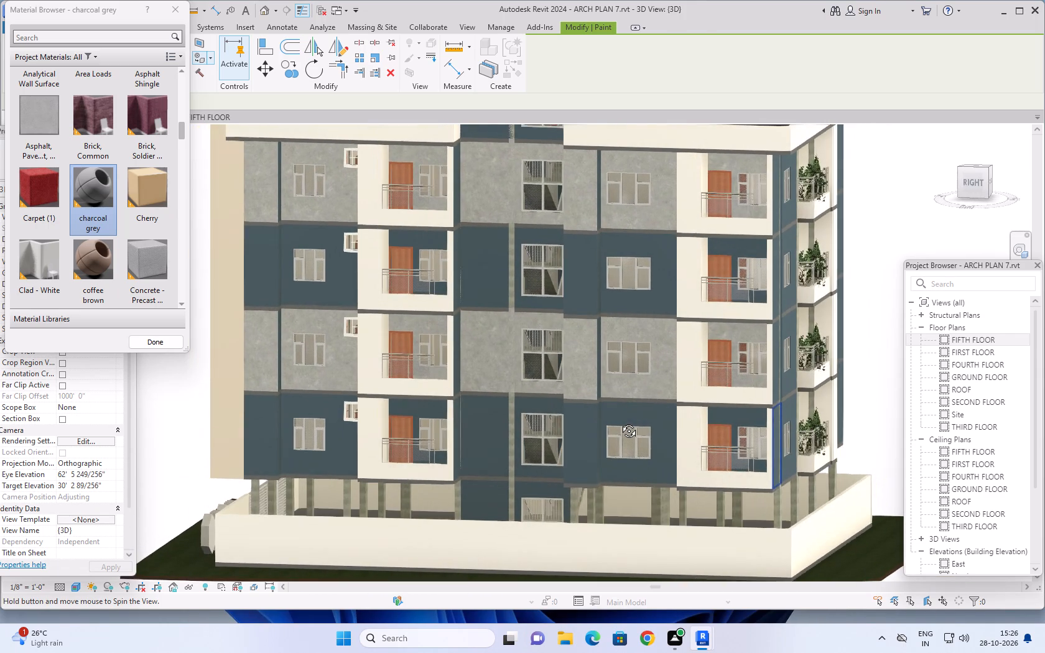
pyautogui.moveTo(620, 422); pyautogui.dragTo(662, 424, button='middle')
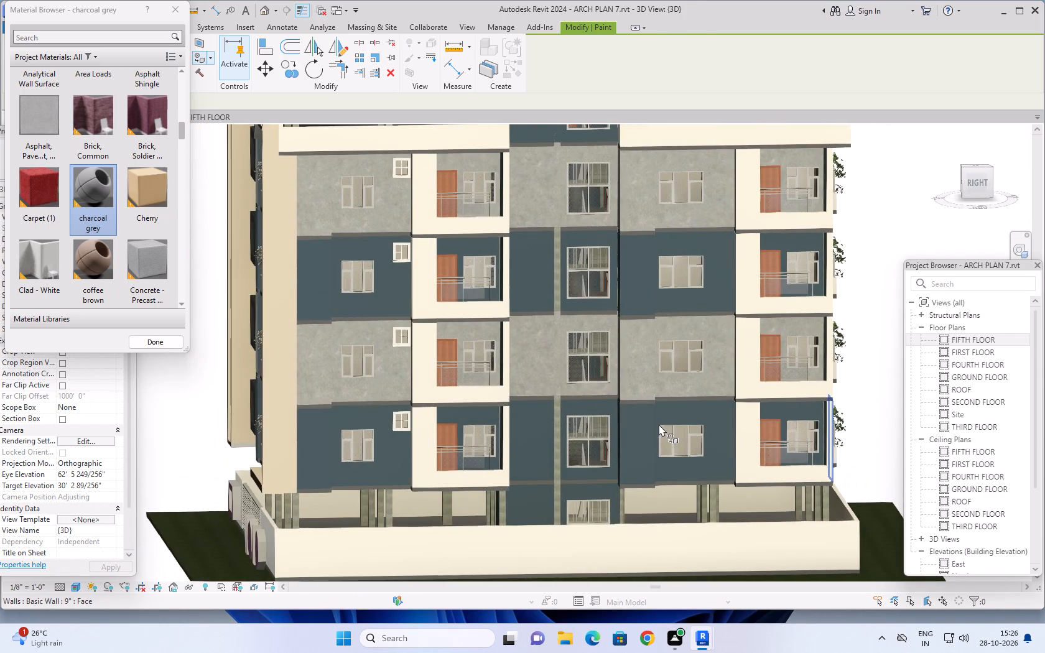
pyautogui.scroll(-3, 657, 424)
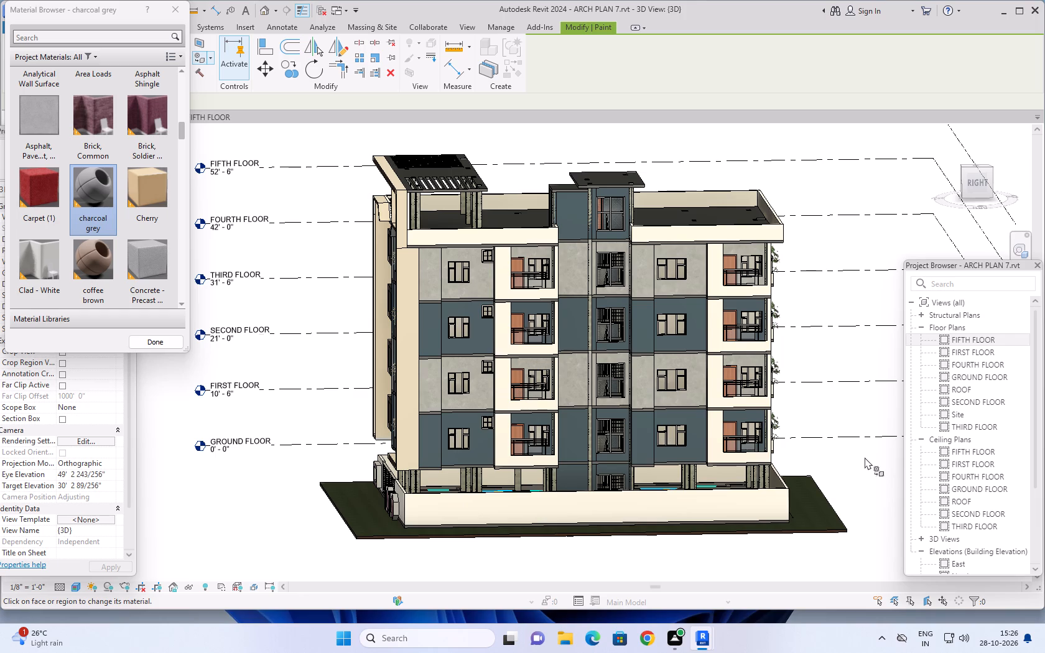
pyautogui.keyDown('shift'); pyautogui.moveTo(858, 457); pyautogui.dragTo(819, 454, button='middle'); pyautogui.keyUp('shift')
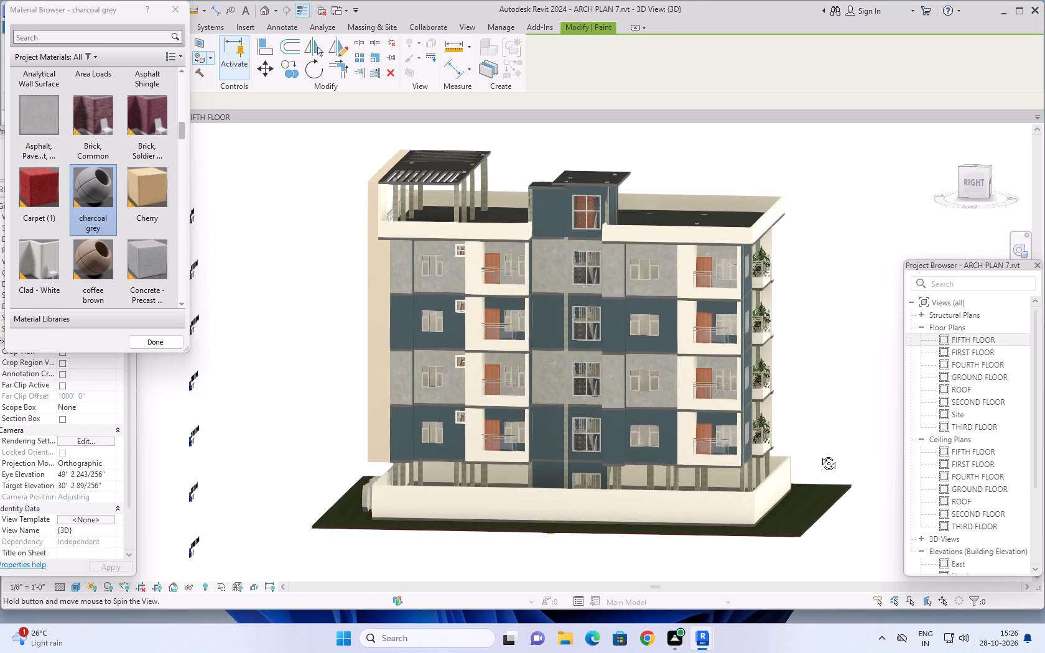
pyautogui.keyDown('shift'); pyautogui.moveTo(819, 454); pyautogui.dragTo(789, 450, button='middle'); pyautogui.keyUp('shift')
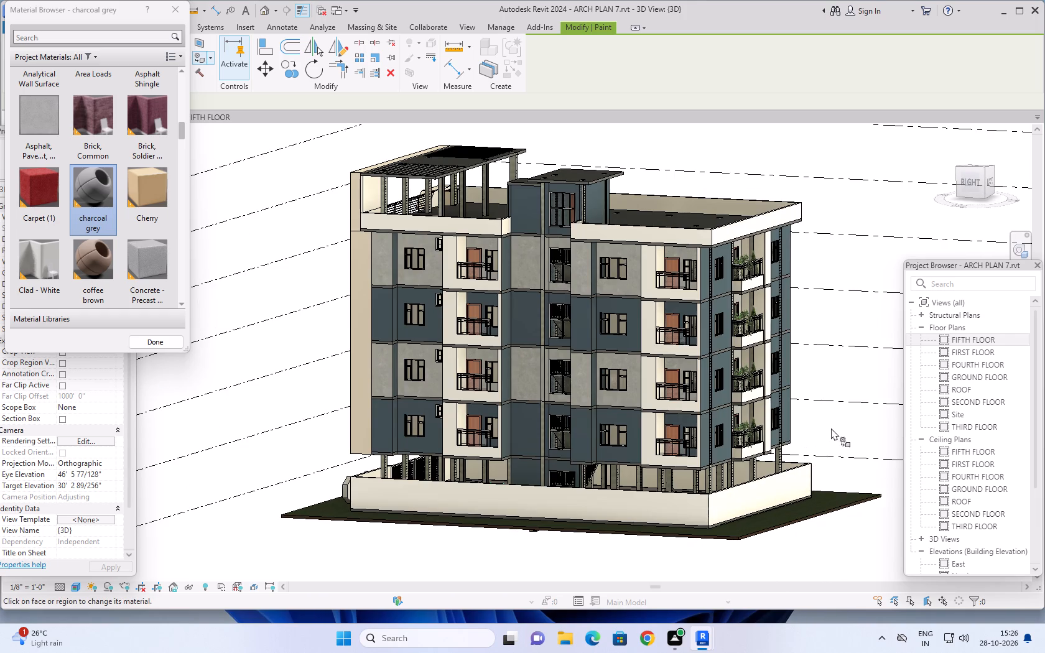
pyautogui.keyDown('shift'); pyautogui.moveTo(828, 430); pyautogui.dragTo(784, 427, button='middle'); pyautogui.keyUp('shift')
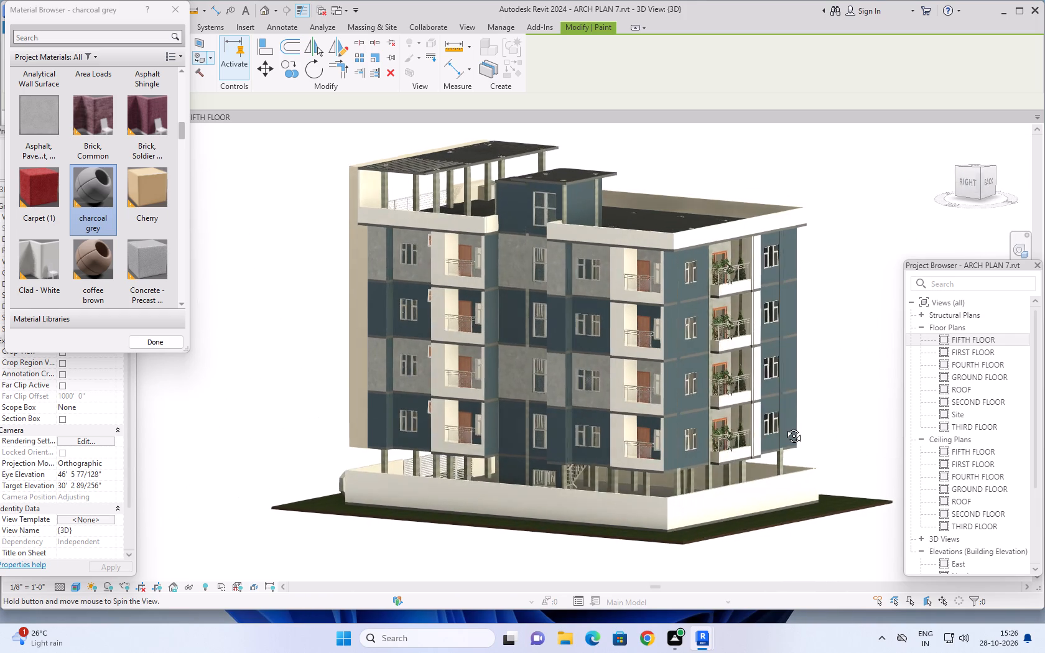
pyautogui.keyDown('shift'); pyautogui.moveTo(784, 427); pyautogui.dragTo(784, 426, button='middle'); pyautogui.keyUp('shift')
pyautogui.scroll(2, 833, 394)
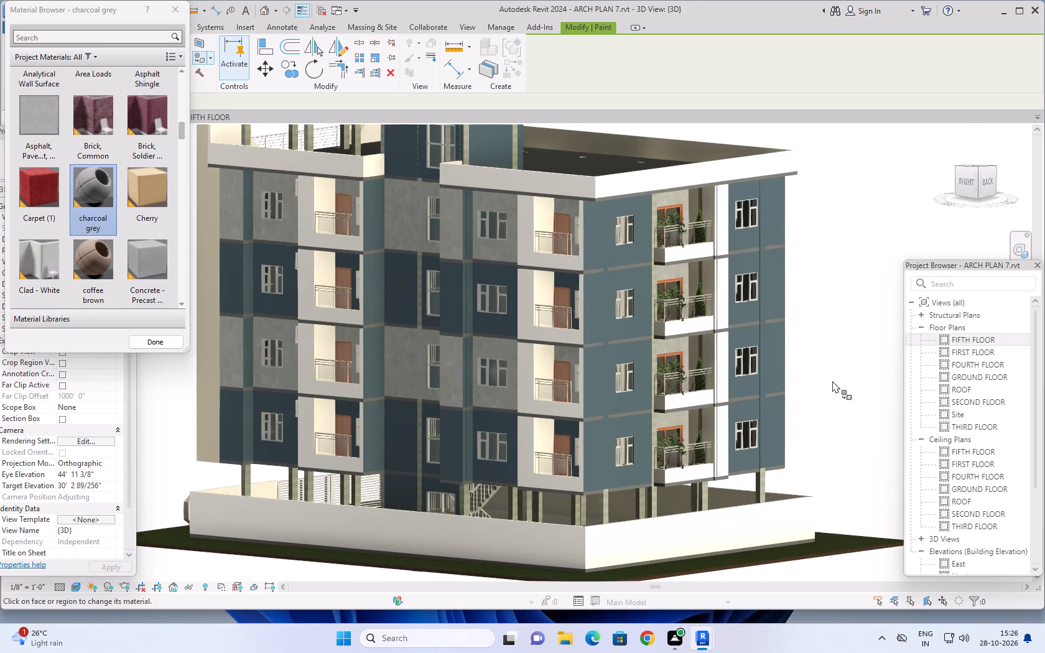
pyautogui.moveTo(835, 377); pyautogui.dragTo(827, 425, button='middle')
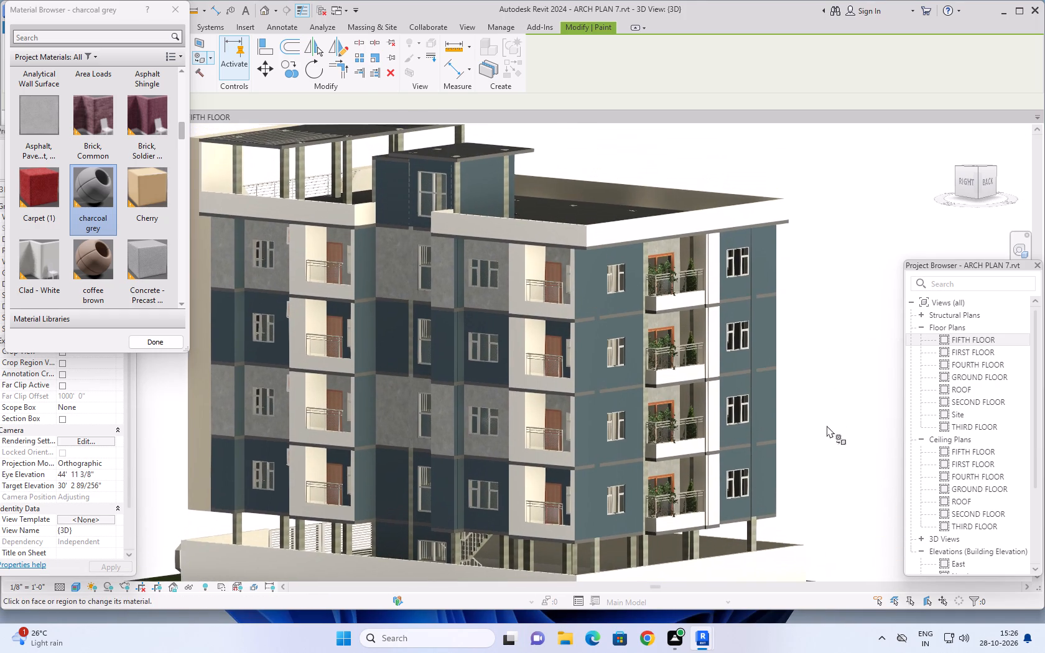
pyautogui.scroll(-2, 833, 373)
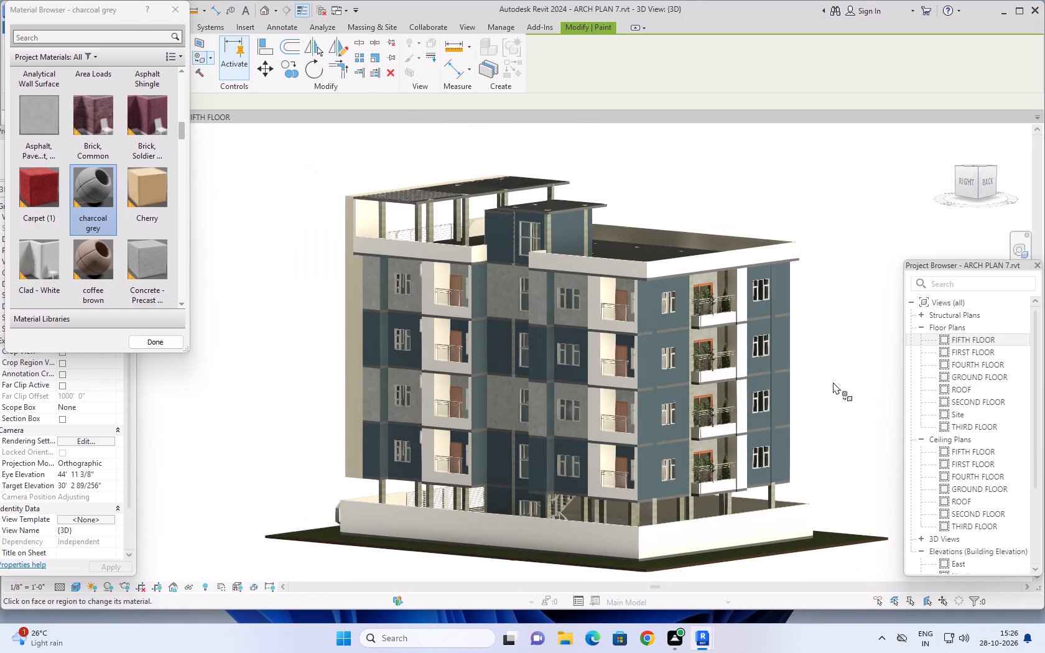
# Paint the top and underside of the louvred pergola slab above the front roof terrace with charcoal grey.
pyautogui.keyDown('shift'); pyautogui.moveTo(282, 315); pyautogui.dragTo(679, 463, button='middle'); pyautogui.keyUp('shift')
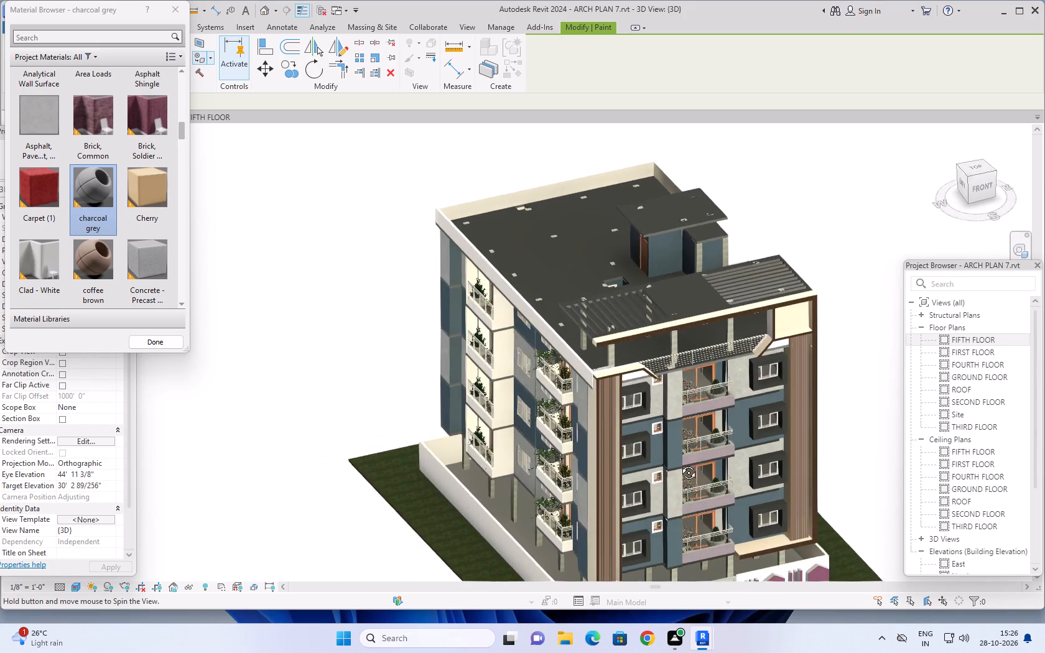
pyautogui.keyDown('shift'); pyautogui.moveTo(679, 463); pyautogui.dragTo(680, 514, button='middle'); pyautogui.keyUp('shift')
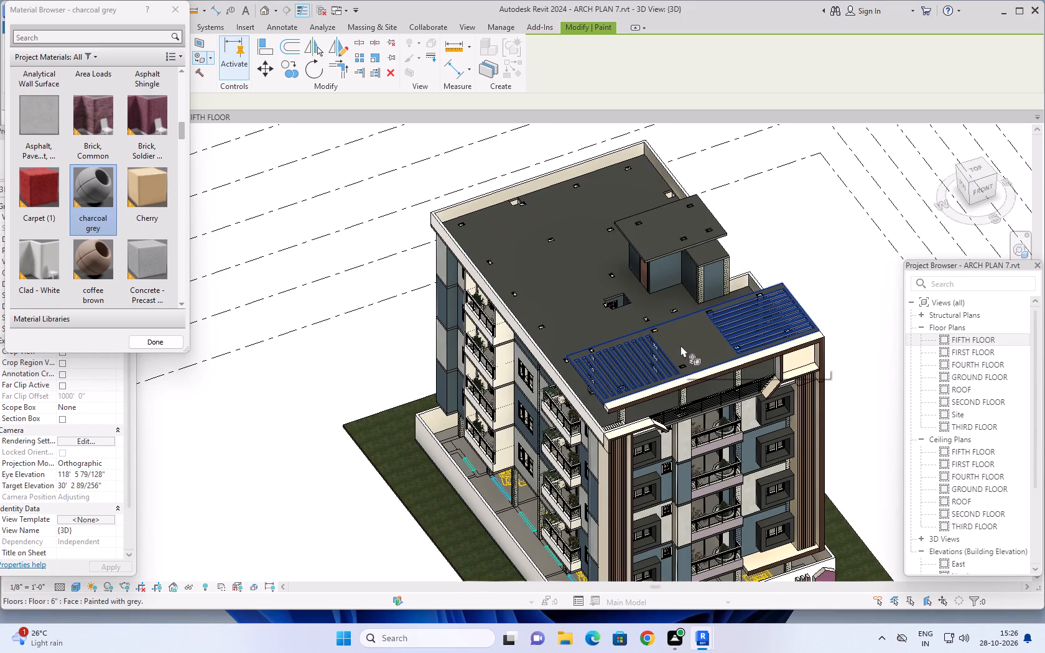
pyautogui.click(680, 345)
pyautogui.keyDown('shift'); pyautogui.moveTo(649, 358); pyautogui.dragTo(679, 294, button='middle'); pyautogui.keyUp('shift')
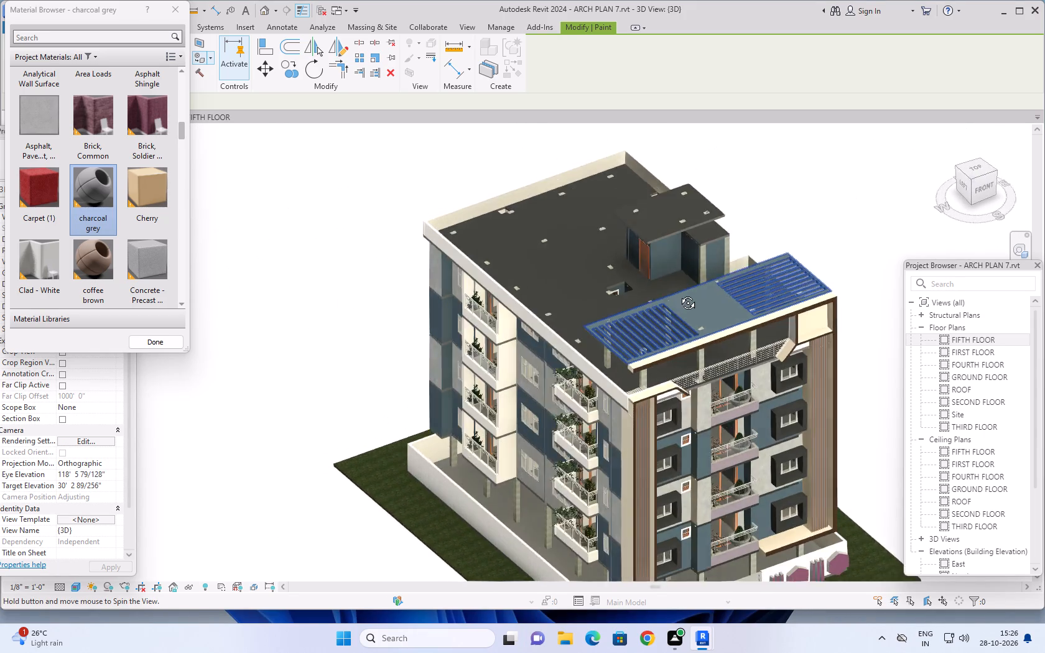
pyautogui.keyDown('shift'); pyautogui.moveTo(679, 294); pyautogui.dragTo(707, 227, button='middle'); pyautogui.keyUp('shift')
pyautogui.moveTo(705, 241); pyautogui.dragTo(661, 309, button='middle')
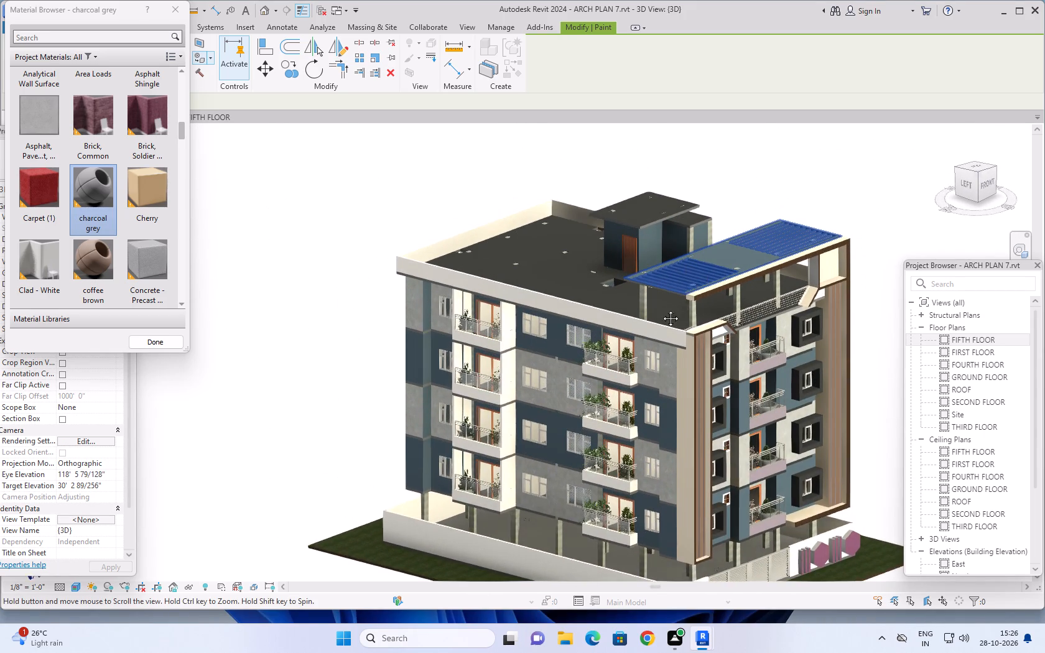
pyautogui.moveTo(661, 309); pyautogui.dragTo(639, 359, button='middle')
pyautogui.keyDown('shift'); pyautogui.moveTo(639, 359); pyautogui.dragTo(607, 310, button='middle'); pyautogui.keyUp('shift')
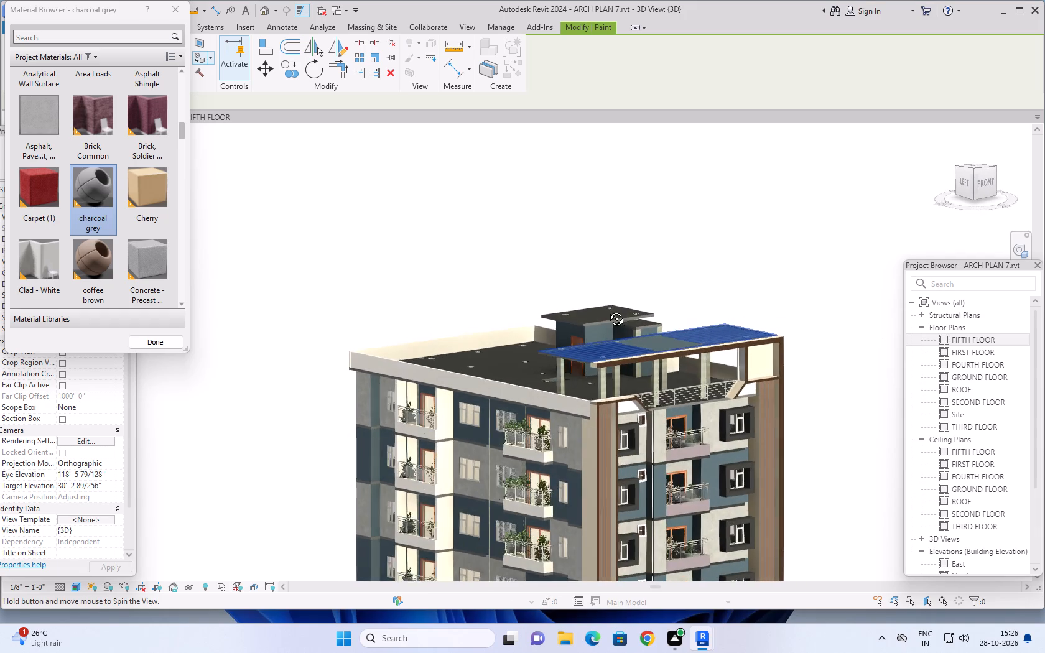
pyautogui.keyDown('shift'); pyautogui.moveTo(607, 310); pyautogui.dragTo(574, 313, button='middle'); pyautogui.keyUp('shift')
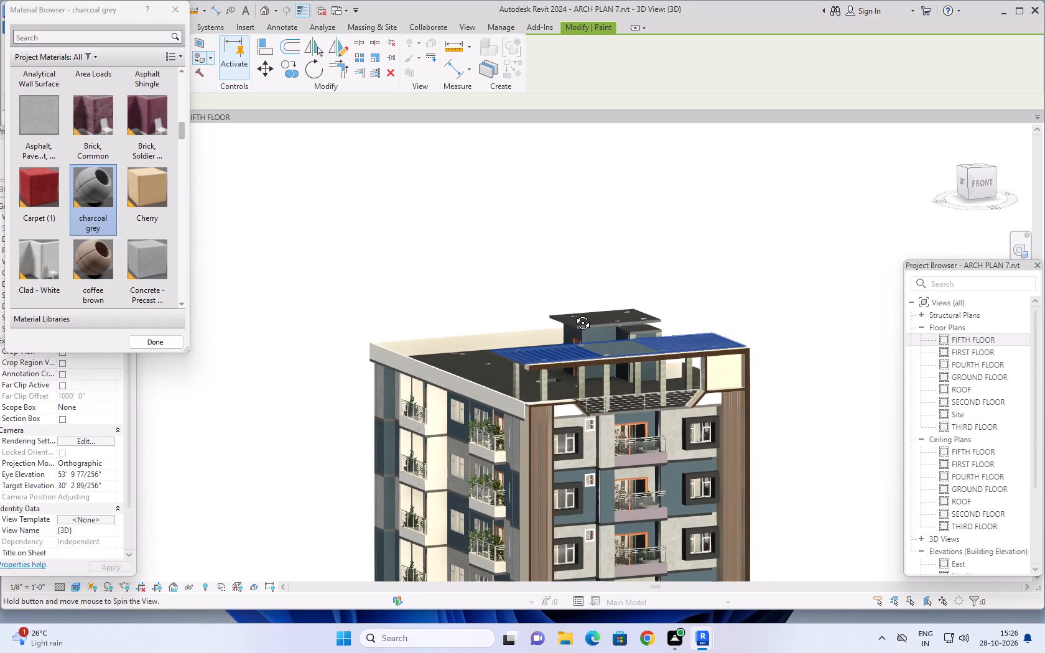
pyautogui.keyDown('shift'); pyautogui.moveTo(574, 313); pyautogui.dragTo(644, 289, button='middle'); pyautogui.keyUp('shift')
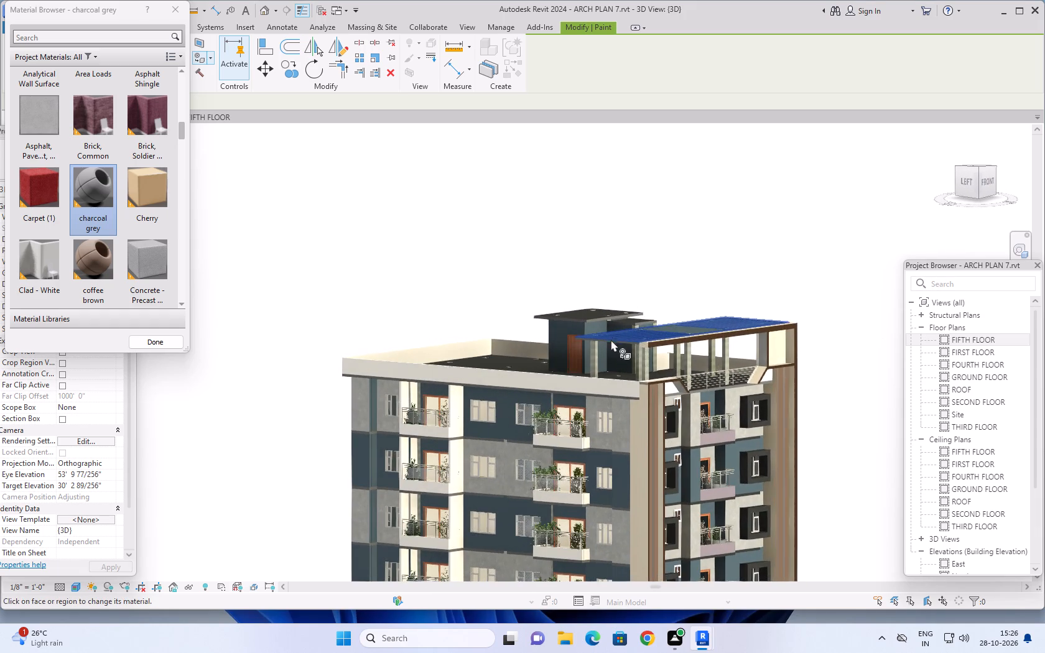
pyautogui.scroll(3, 610, 342)
pyautogui.keyDown('shift'); pyautogui.moveTo(633, 330); pyautogui.dragTo(599, 259, button='middle'); pyautogui.keyUp('shift')
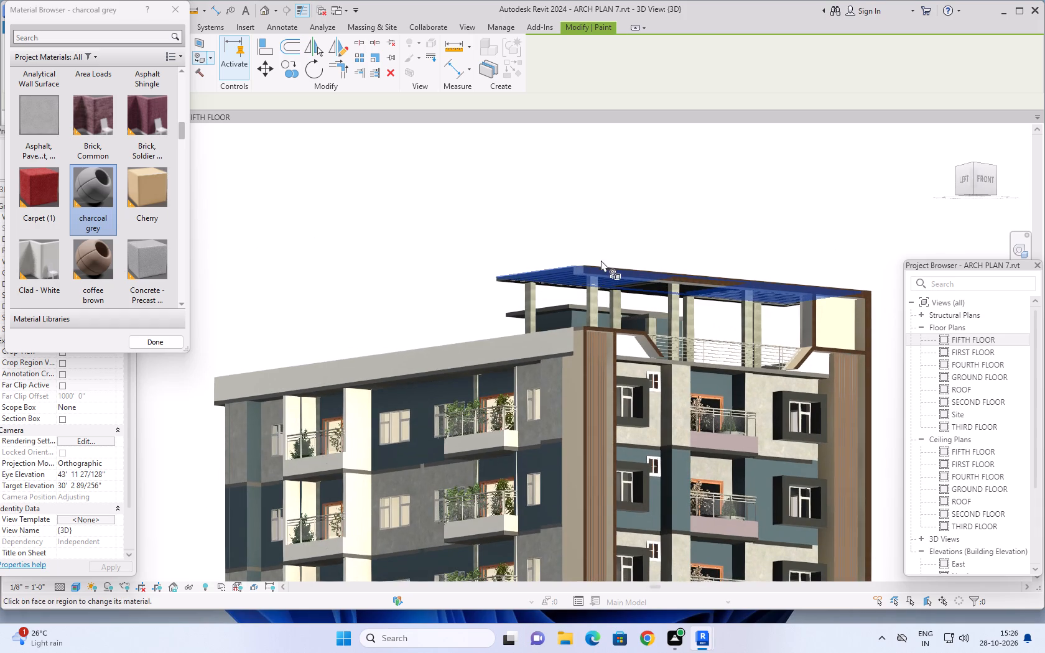
pyautogui.scroll(9, 683, 287)
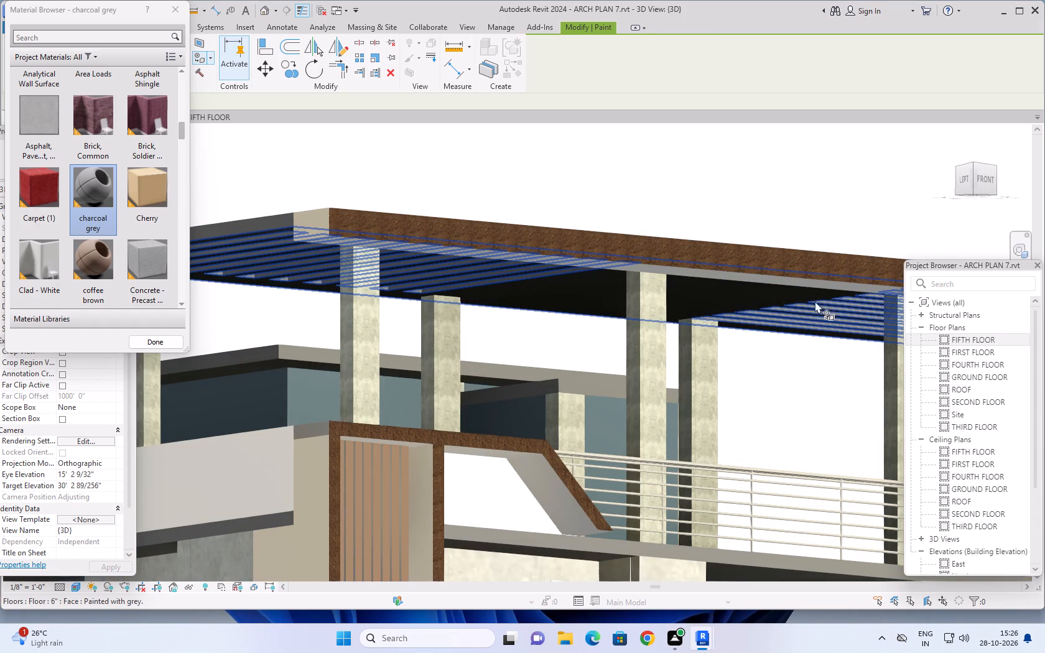
pyautogui.click(832, 312)
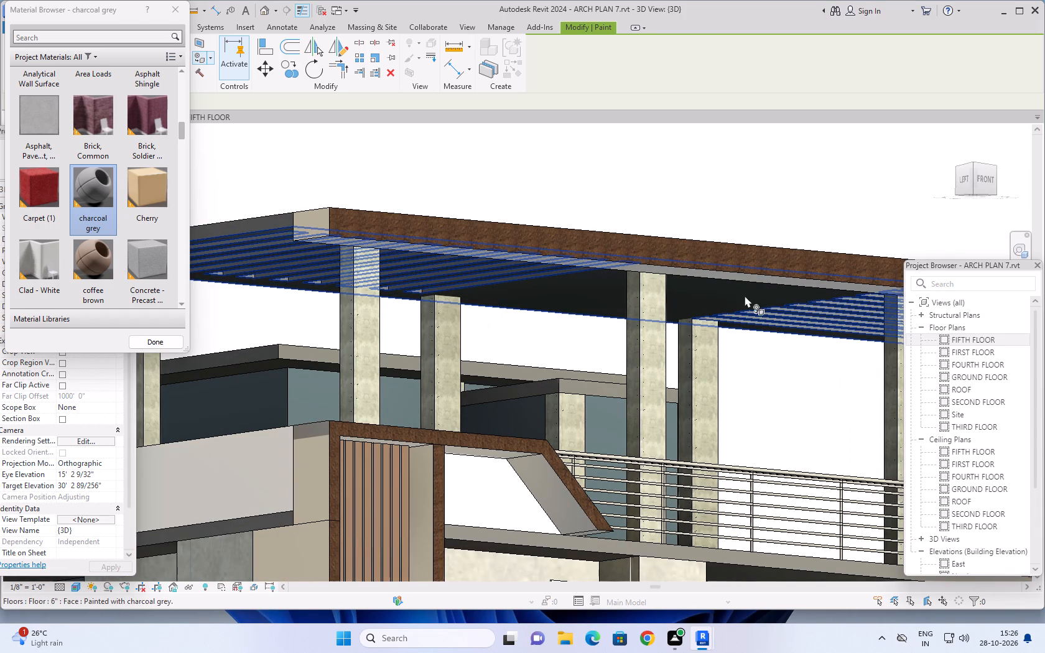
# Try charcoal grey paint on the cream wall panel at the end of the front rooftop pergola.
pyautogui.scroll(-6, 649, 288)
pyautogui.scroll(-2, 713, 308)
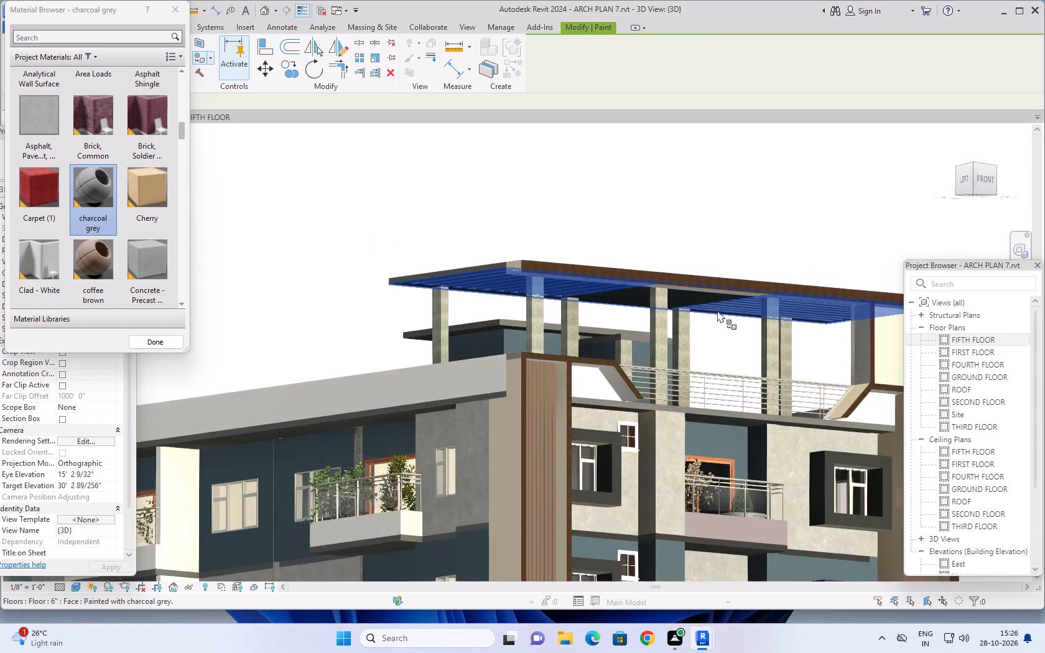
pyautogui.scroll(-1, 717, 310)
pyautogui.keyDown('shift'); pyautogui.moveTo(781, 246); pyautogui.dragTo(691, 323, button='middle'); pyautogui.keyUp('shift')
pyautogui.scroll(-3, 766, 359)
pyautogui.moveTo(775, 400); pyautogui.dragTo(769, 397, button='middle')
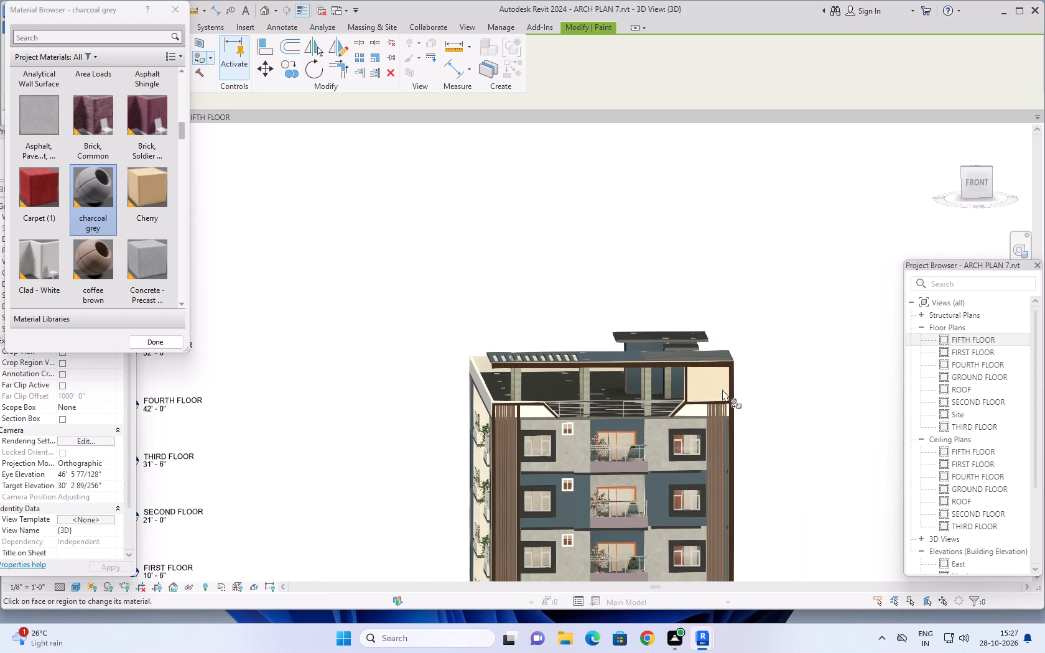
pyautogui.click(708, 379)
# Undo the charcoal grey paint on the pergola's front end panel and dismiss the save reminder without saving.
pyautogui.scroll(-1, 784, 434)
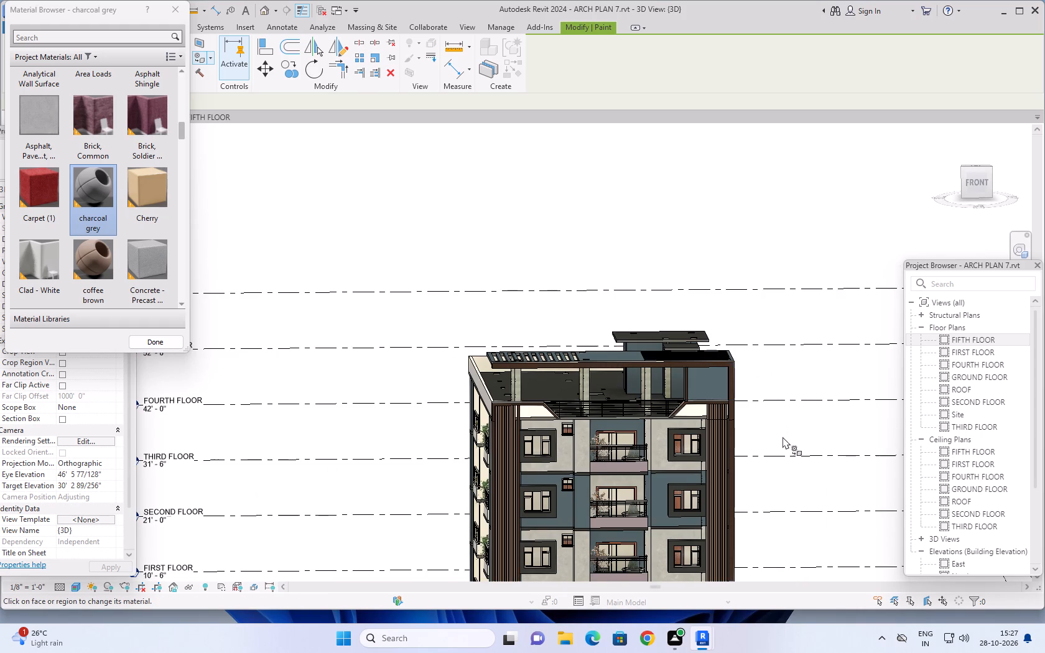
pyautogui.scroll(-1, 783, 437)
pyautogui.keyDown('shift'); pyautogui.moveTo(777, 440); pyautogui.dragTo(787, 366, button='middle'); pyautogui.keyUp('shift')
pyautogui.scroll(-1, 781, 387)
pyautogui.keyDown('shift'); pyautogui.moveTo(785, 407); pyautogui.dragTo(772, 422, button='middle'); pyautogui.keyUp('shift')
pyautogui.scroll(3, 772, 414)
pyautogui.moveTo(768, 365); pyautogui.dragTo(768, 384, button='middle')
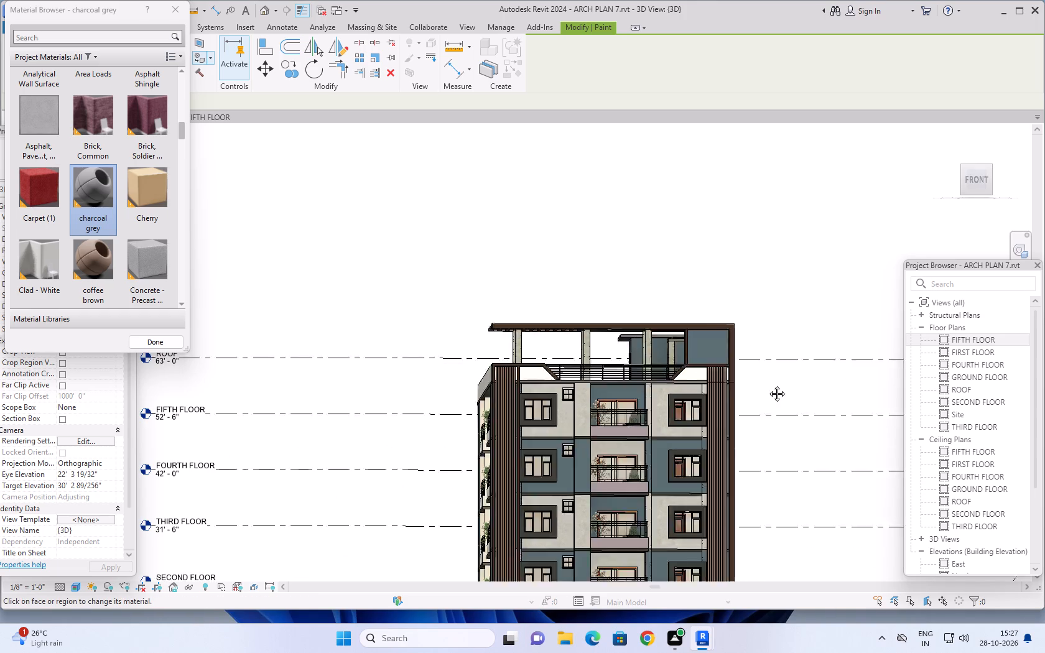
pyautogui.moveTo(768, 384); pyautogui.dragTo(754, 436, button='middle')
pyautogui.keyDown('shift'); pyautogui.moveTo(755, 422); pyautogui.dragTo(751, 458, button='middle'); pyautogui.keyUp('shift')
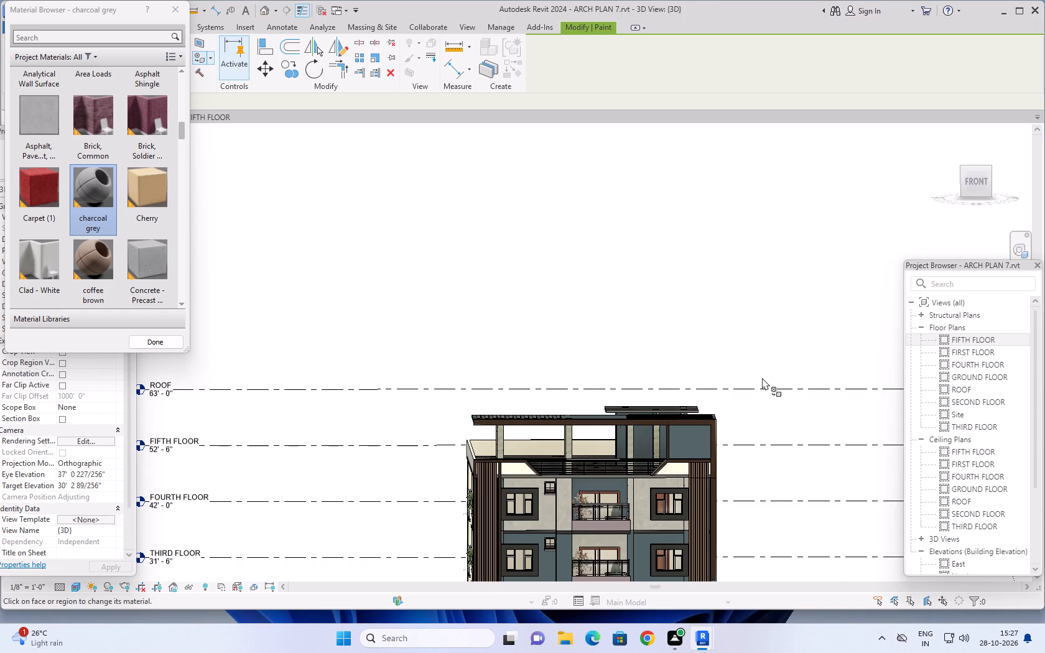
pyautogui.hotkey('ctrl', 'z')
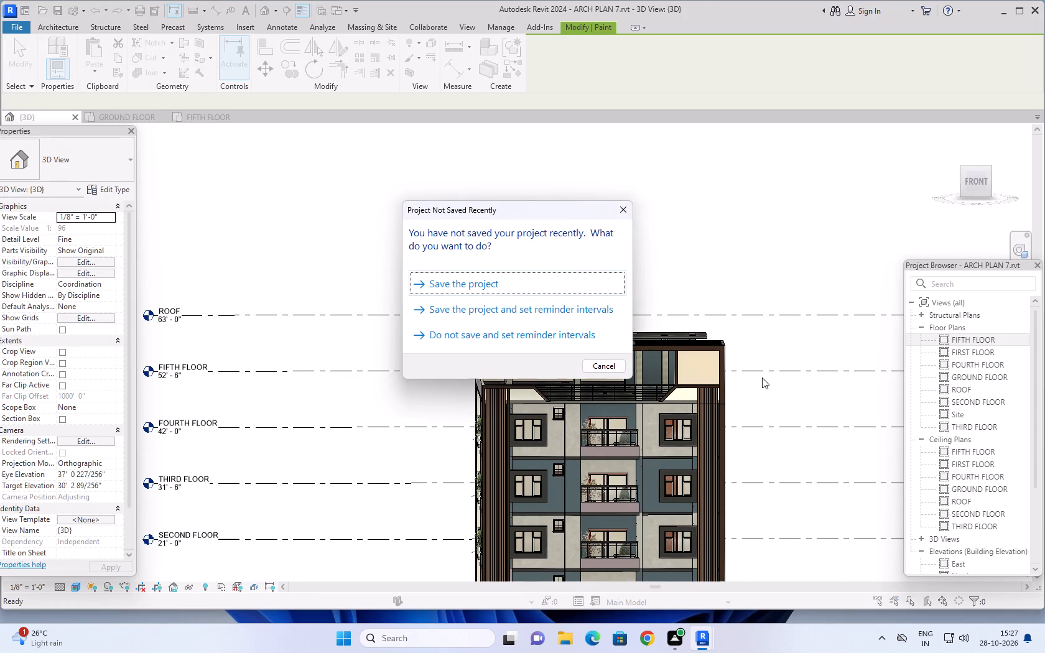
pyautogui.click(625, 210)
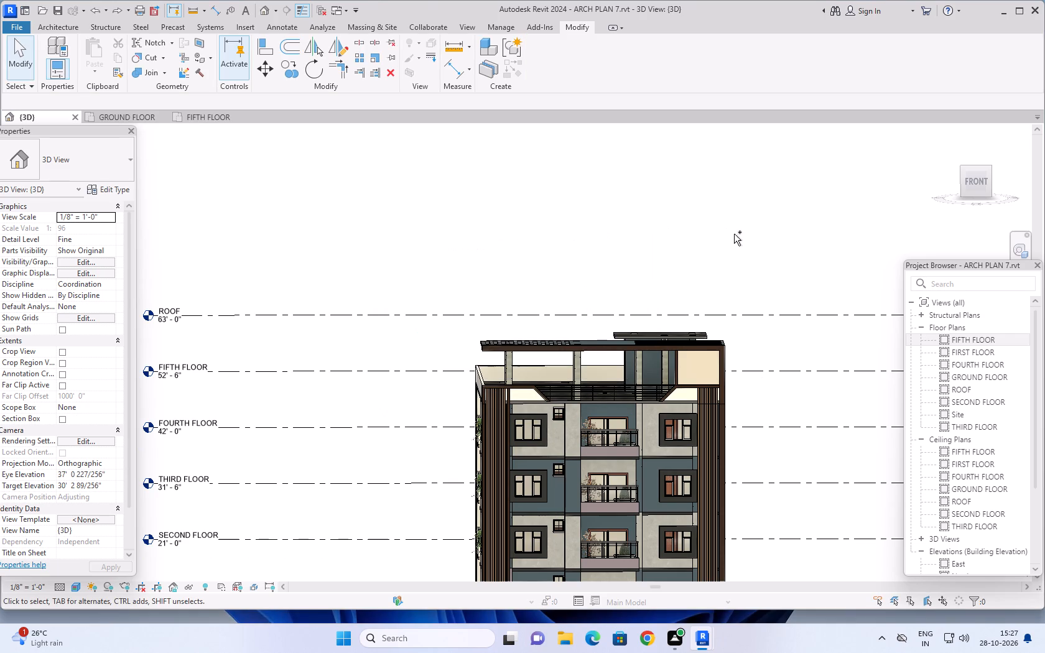
# Save the apartment building project.
pyautogui.hotkey('ctrl', 's')
# Examine the whole building's colour scheme from the front, including the left facade, balconies, columns and rooftop pergola.
pyautogui.scroll(-4, 614, 268)
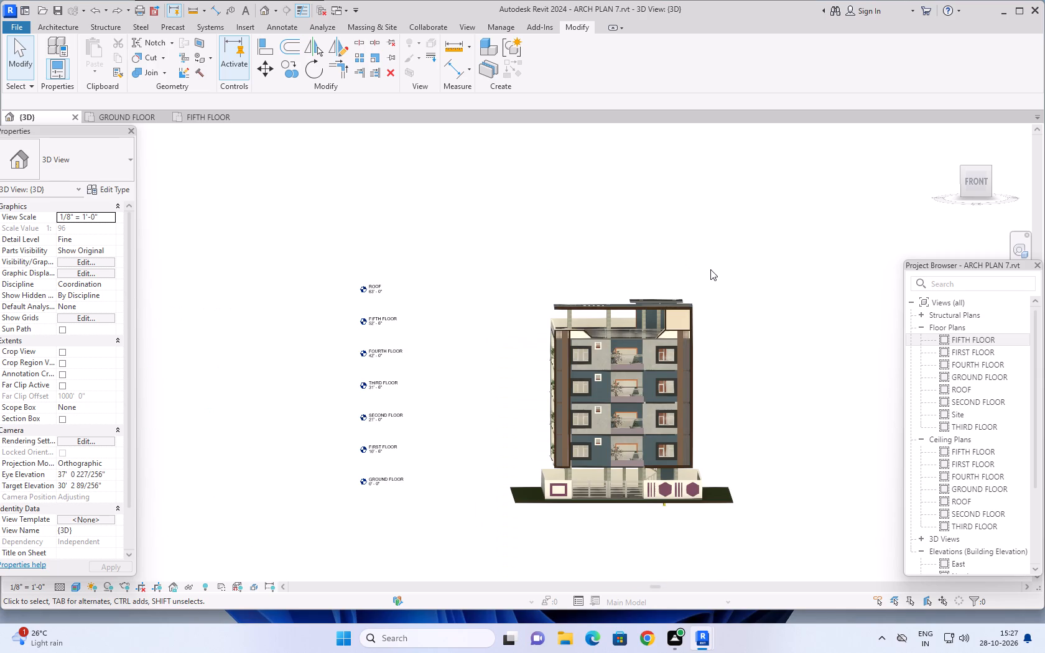
pyautogui.scroll(2, 717, 340)
pyautogui.moveTo(750, 378); pyautogui.dragTo(707, 381, button='middle')
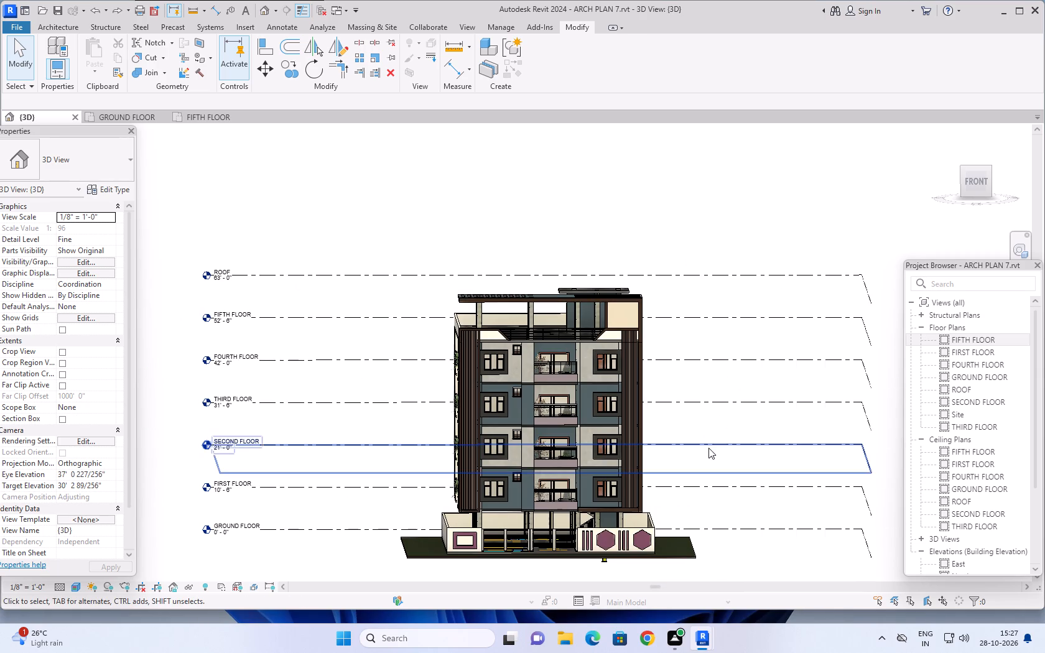
pyautogui.keyDown('shift'); pyautogui.moveTo(712, 450); pyautogui.dragTo(775, 440, button='middle'); pyautogui.keyUp('shift')
pyautogui.scroll(1, 766, 447)
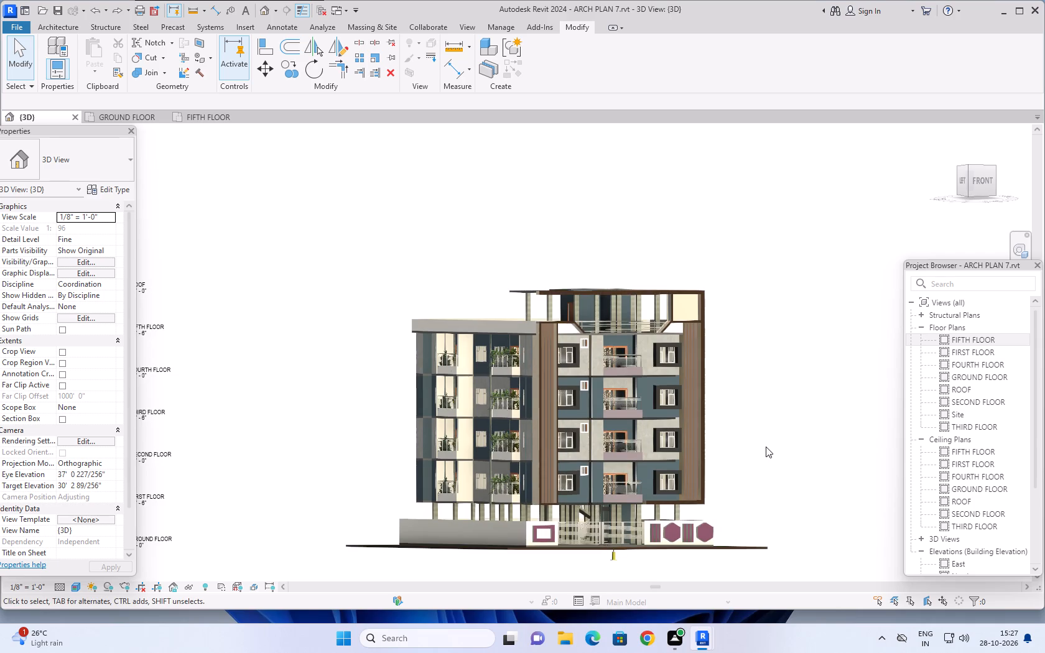
pyautogui.scroll(2, 766, 447)
pyautogui.moveTo(766, 447); pyautogui.dragTo(810, 481, button='middle')
pyautogui.press('Escape')
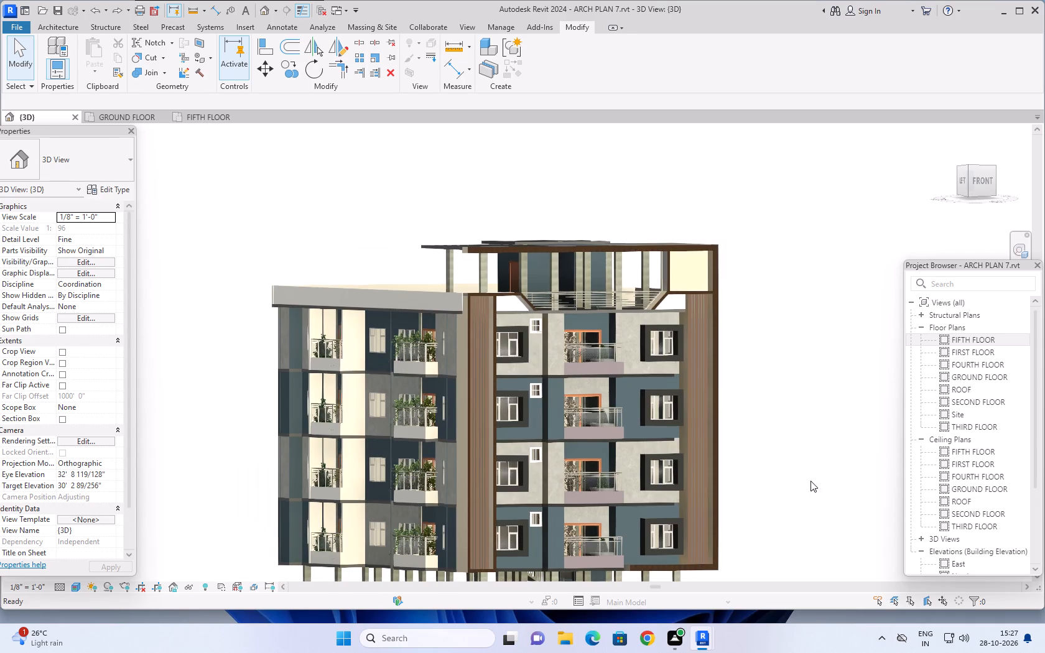
pyautogui.press('Escape')
# Switch from the 3D view to the GROUND FLOOR plan.
pyautogui.click(124, 113)
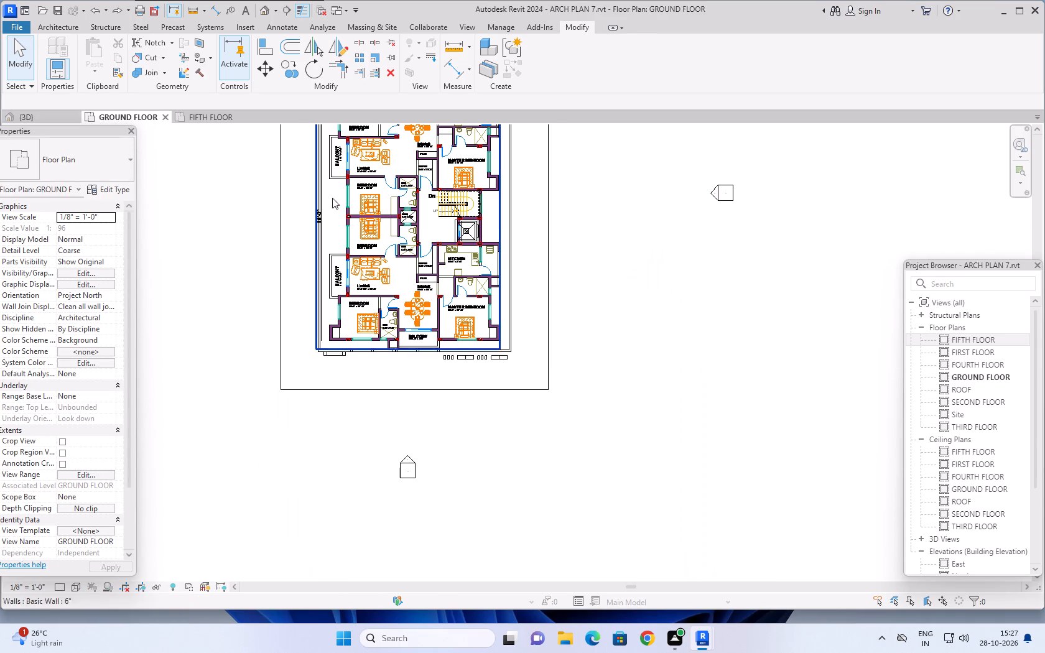
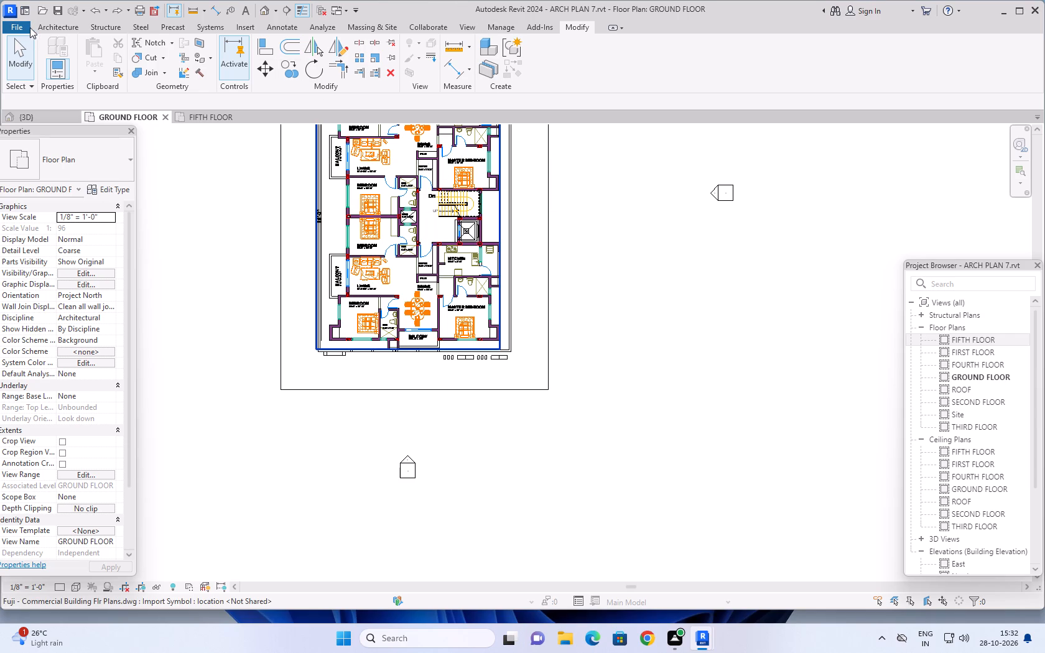
# Draw two connected, angled 9" Basic Wall segments in the empty area outside the building's lower-right corner, the second about 57' long.
pyautogui.click(45, 29)
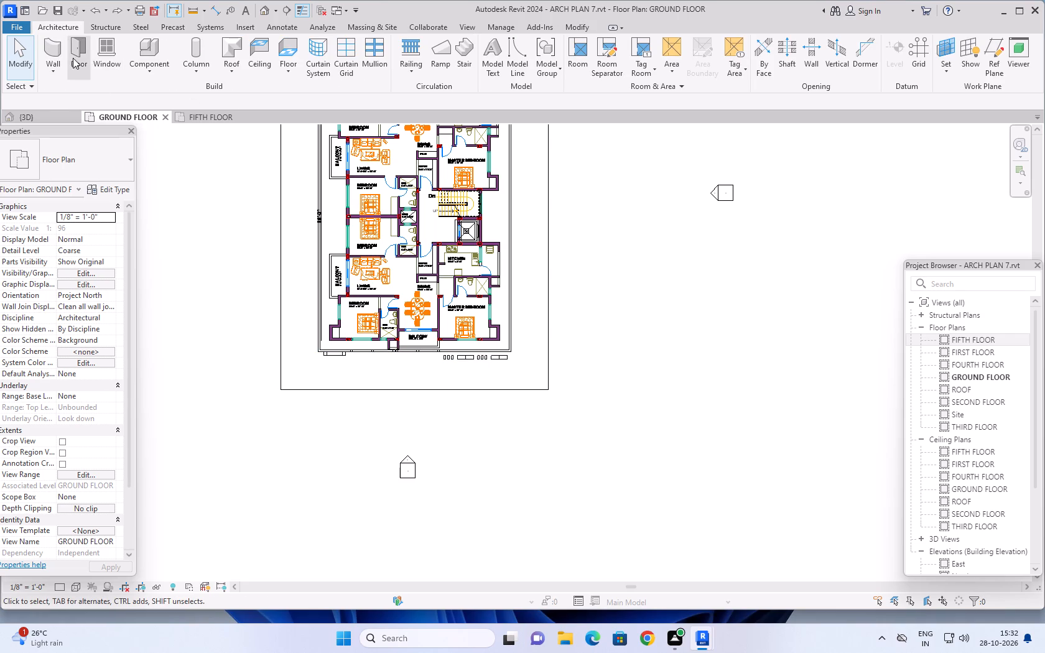
pyautogui.click(64, 56)
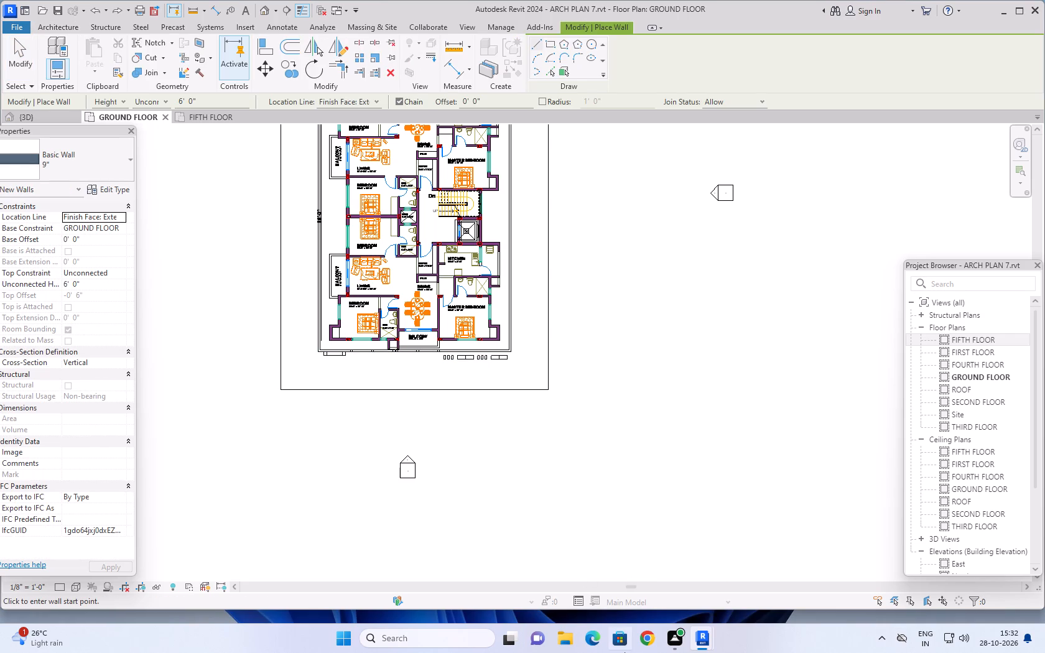
pyautogui.click(649, 380)
pyautogui.click(768, 468)
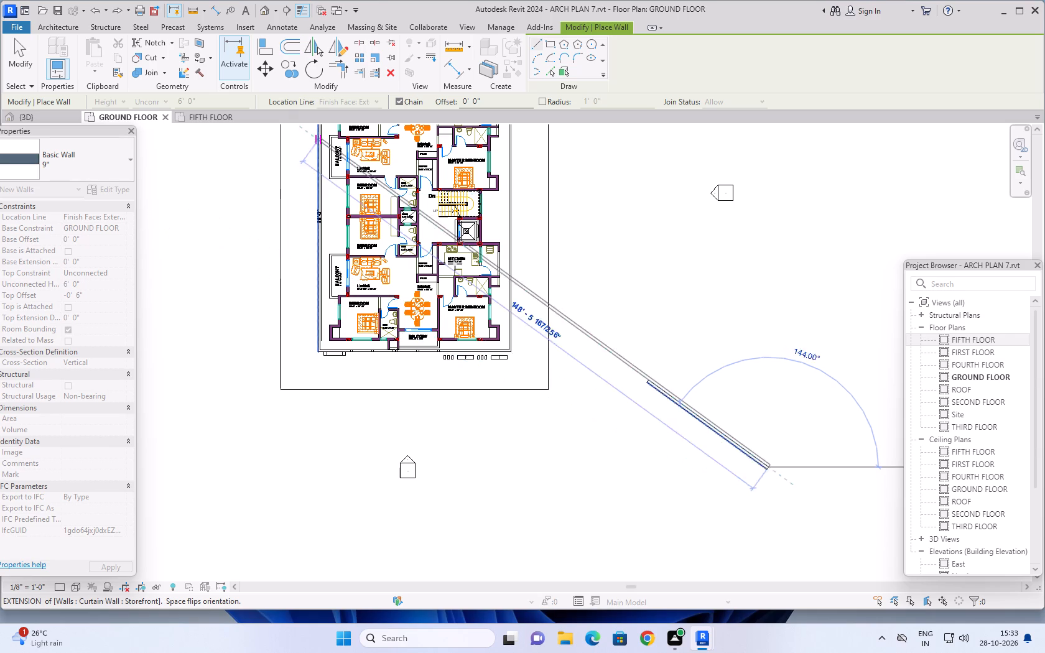
pyautogui.click(553, 508)
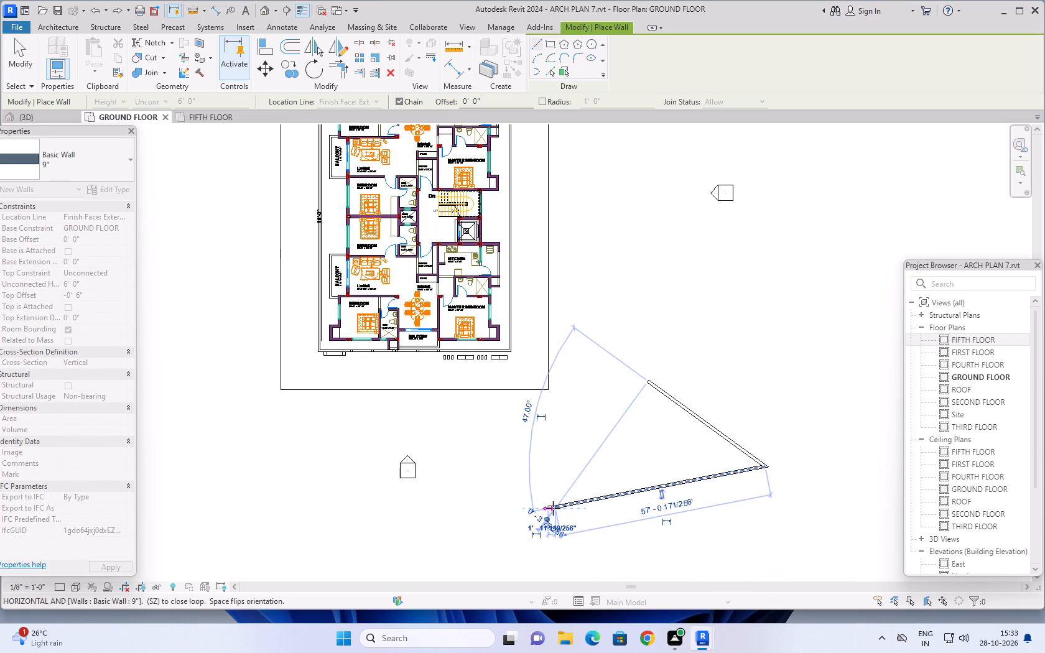
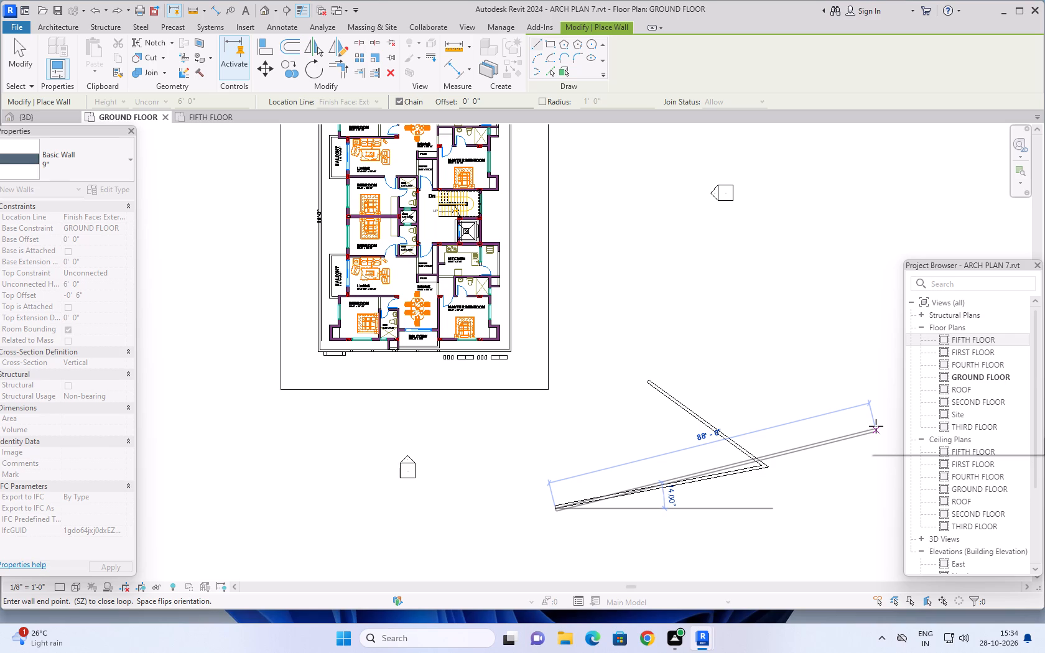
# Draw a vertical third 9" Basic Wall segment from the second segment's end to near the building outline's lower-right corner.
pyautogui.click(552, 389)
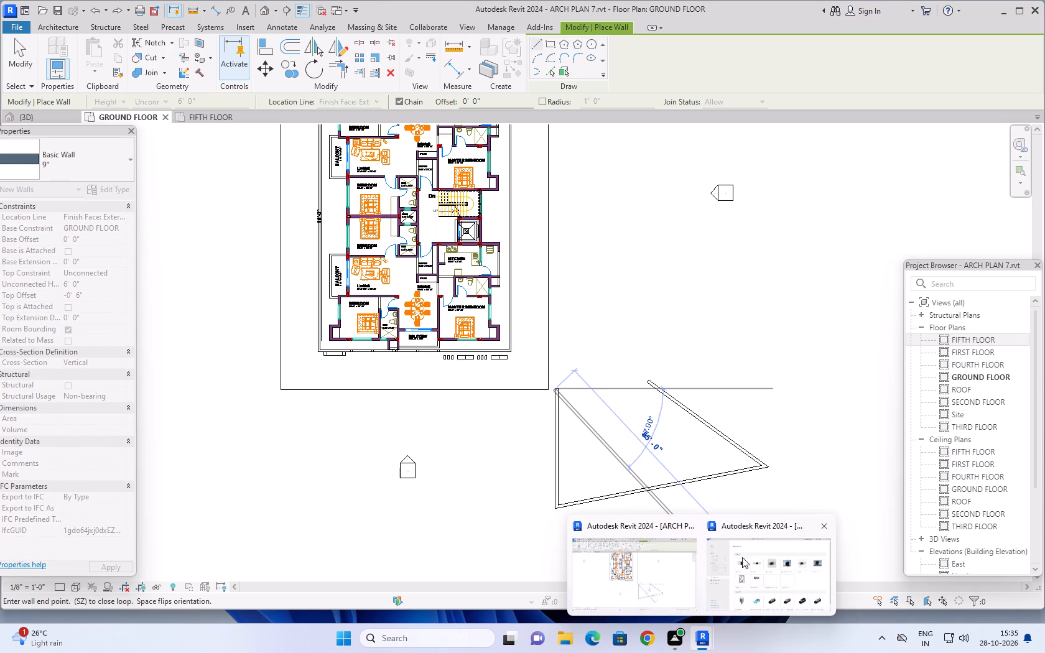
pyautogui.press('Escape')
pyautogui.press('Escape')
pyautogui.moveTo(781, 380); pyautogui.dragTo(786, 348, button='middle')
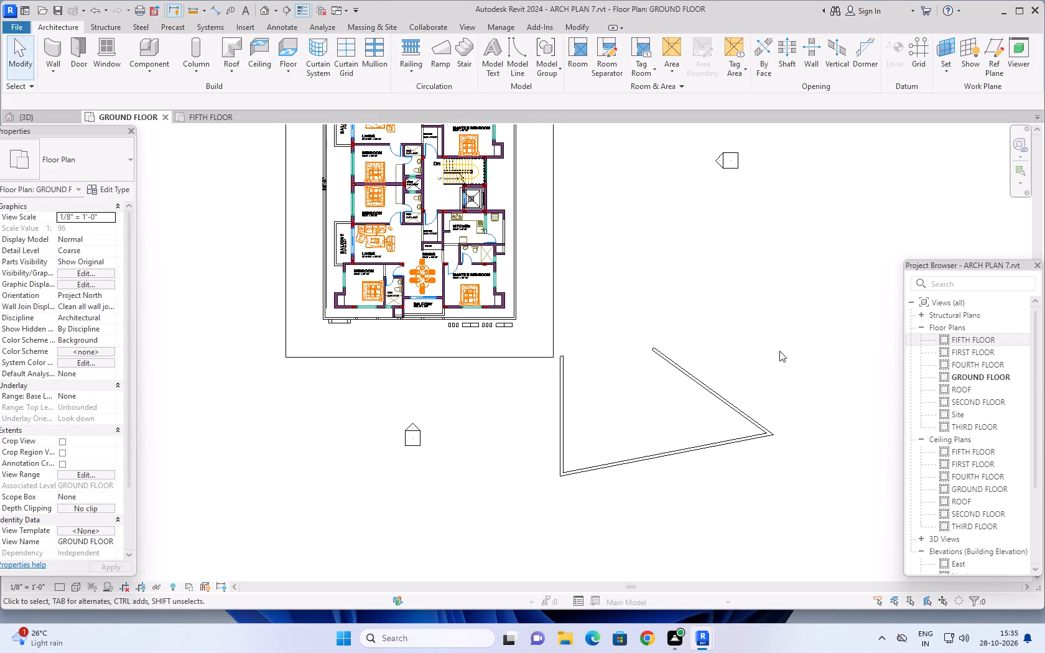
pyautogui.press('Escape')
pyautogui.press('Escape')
# Delete the three connected 9" walls drawn outside the building's lower-right corner.
pyautogui.moveTo(746, 336); pyautogui.dragTo(745, 285, button='middle')
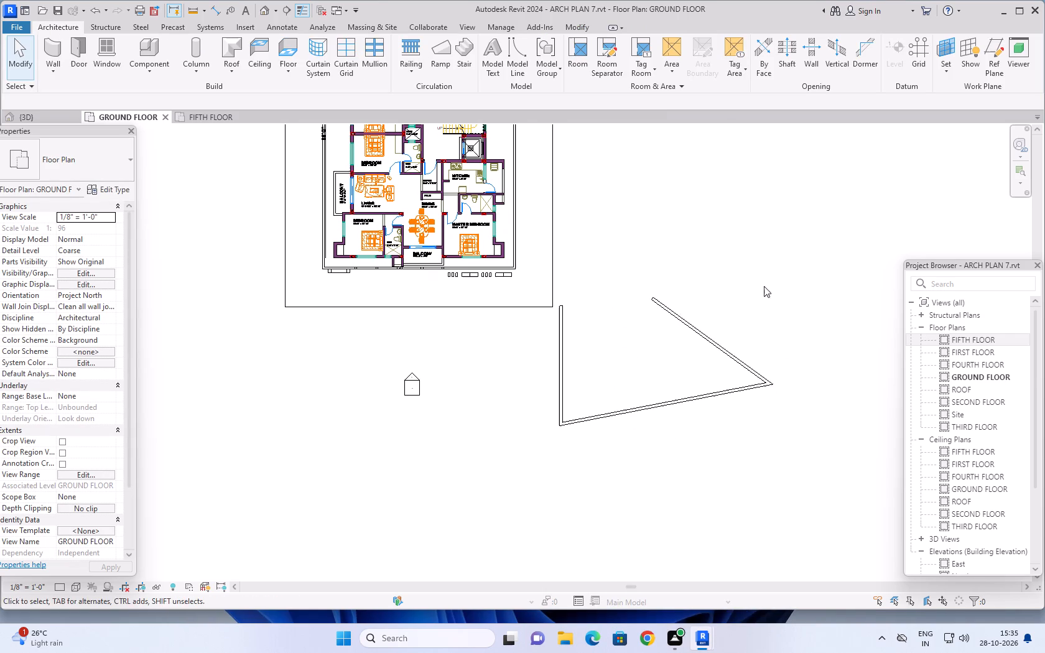
pyautogui.moveTo(783, 292); pyautogui.dragTo(557, 442)
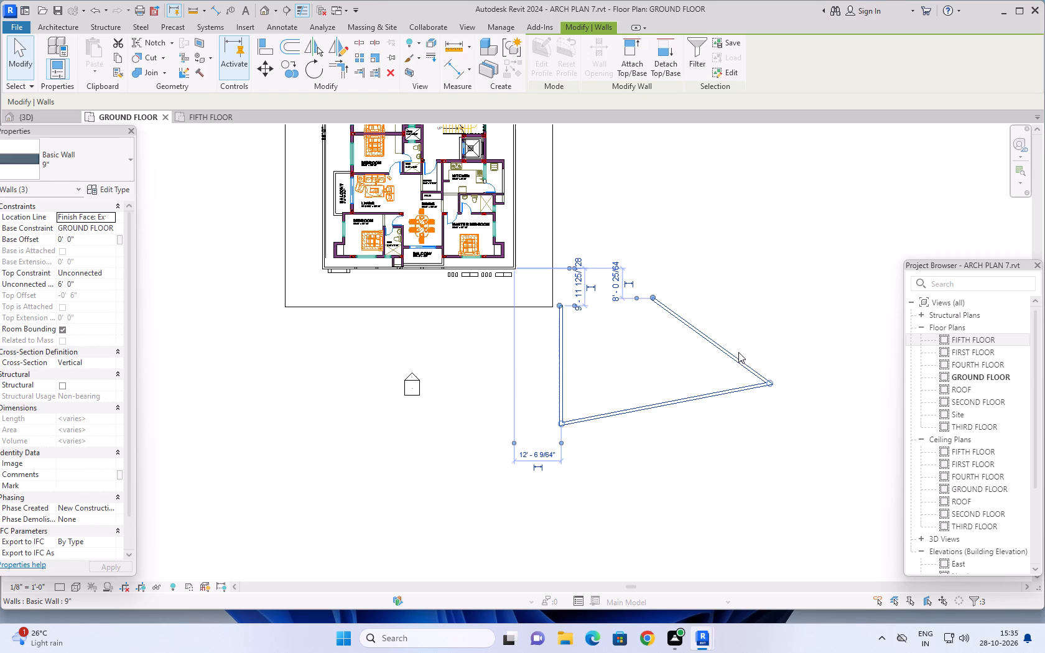
pyautogui.press('Delete')
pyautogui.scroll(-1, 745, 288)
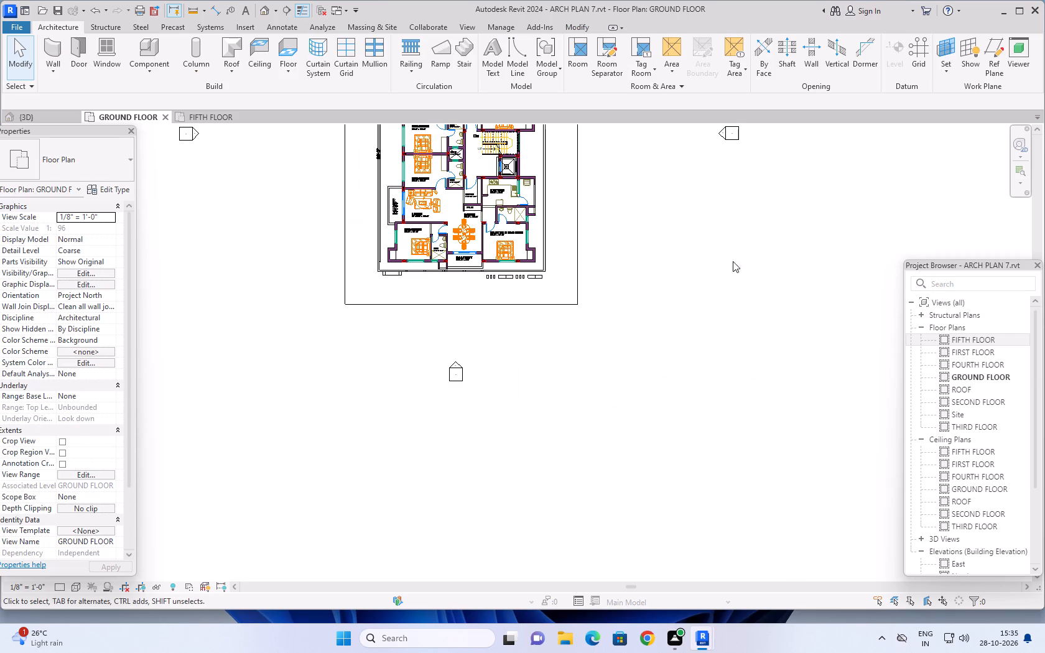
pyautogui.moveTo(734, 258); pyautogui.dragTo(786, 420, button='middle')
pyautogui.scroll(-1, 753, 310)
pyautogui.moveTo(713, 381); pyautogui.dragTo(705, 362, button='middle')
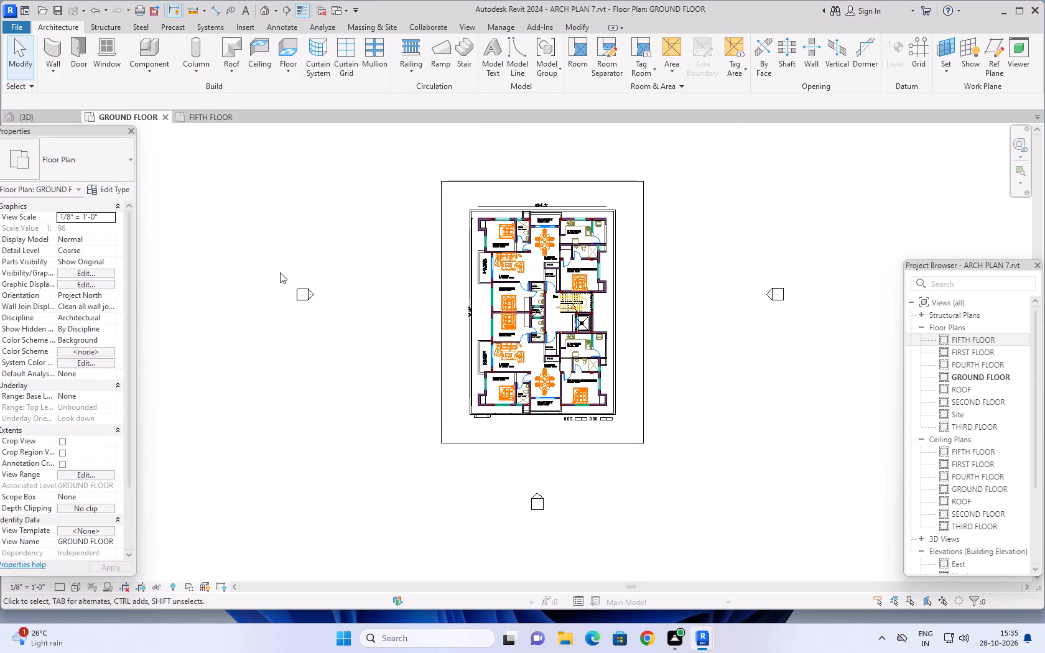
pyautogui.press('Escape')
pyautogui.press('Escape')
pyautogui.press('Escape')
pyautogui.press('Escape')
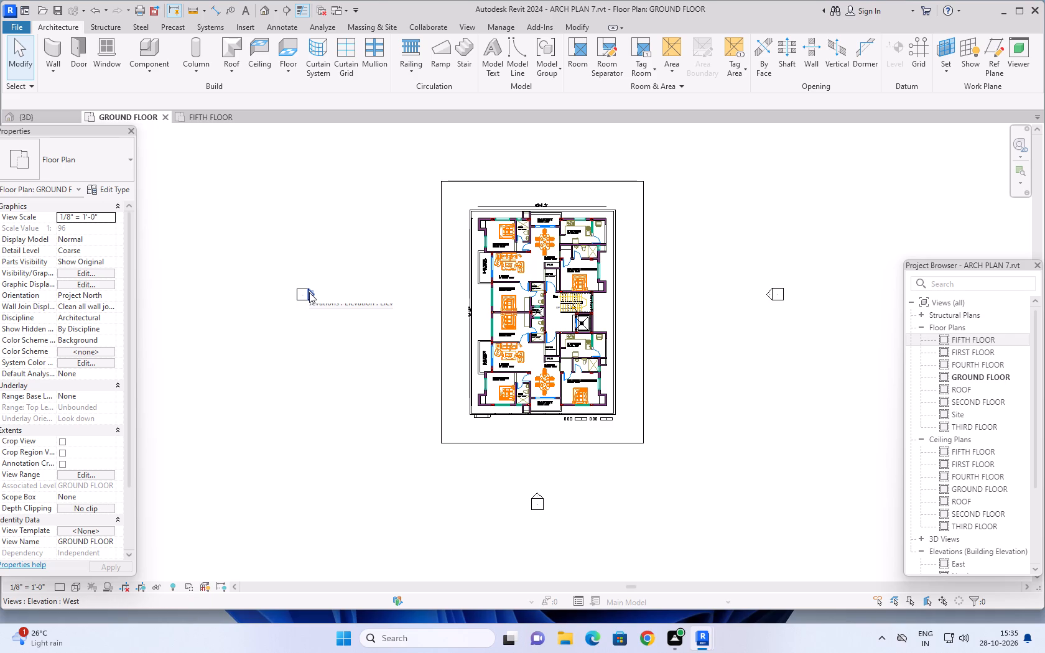
# Examine the building's front façade, side balconies and roof in the 3D view from several angles.
pyautogui.click(44, 119)
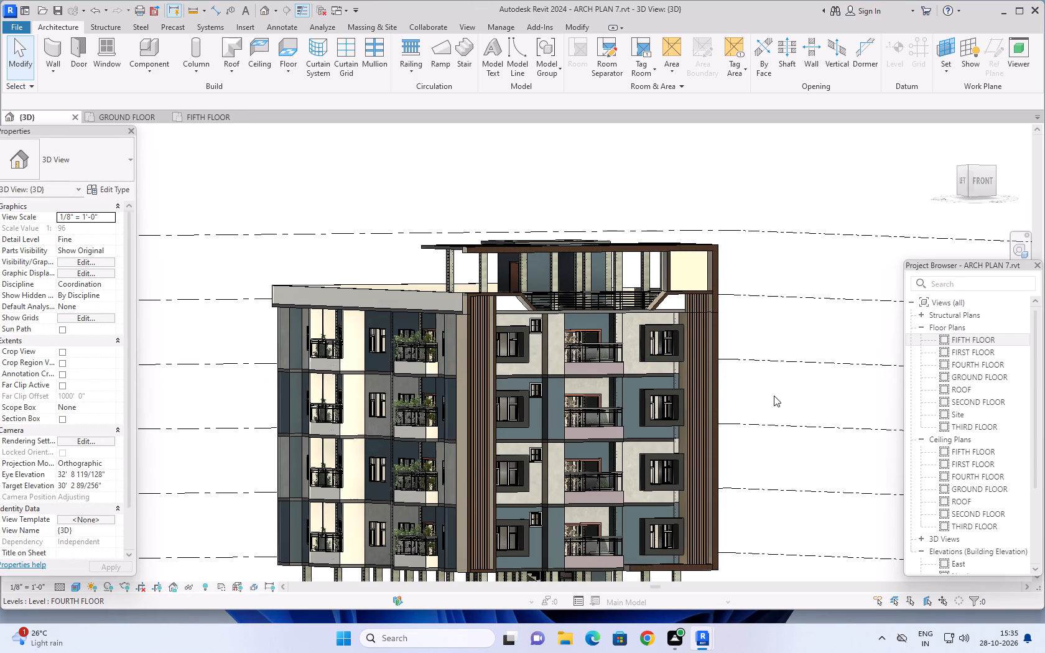
pyautogui.keyDown('shift'); pyautogui.moveTo(772, 394); pyautogui.dragTo(771, 416, button='middle'); pyautogui.keyUp('shift')
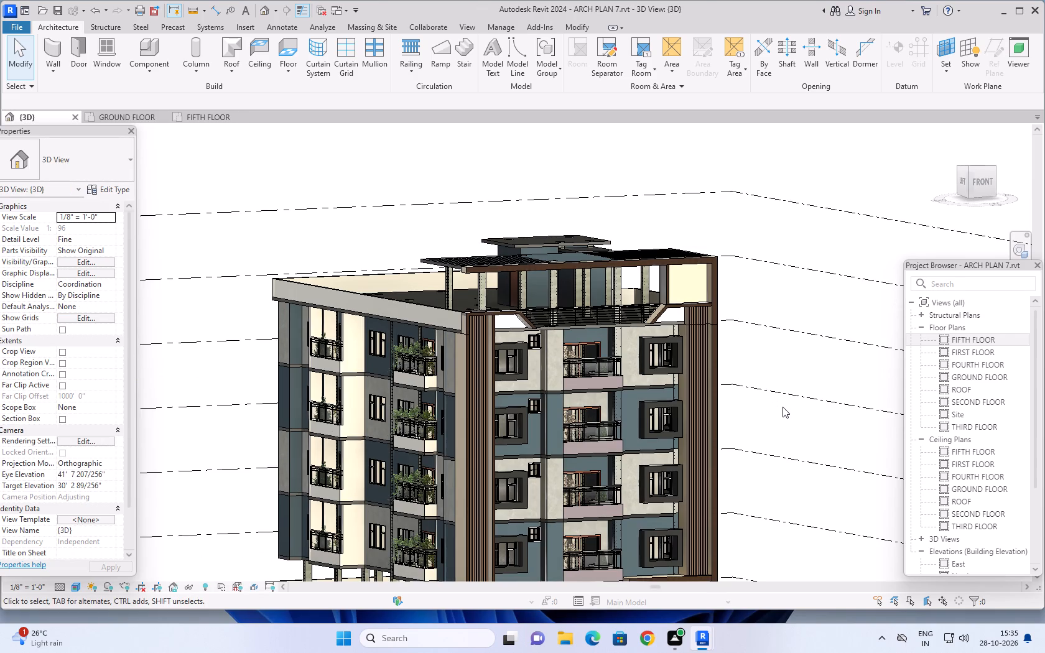
pyautogui.middleClick(756, 428)
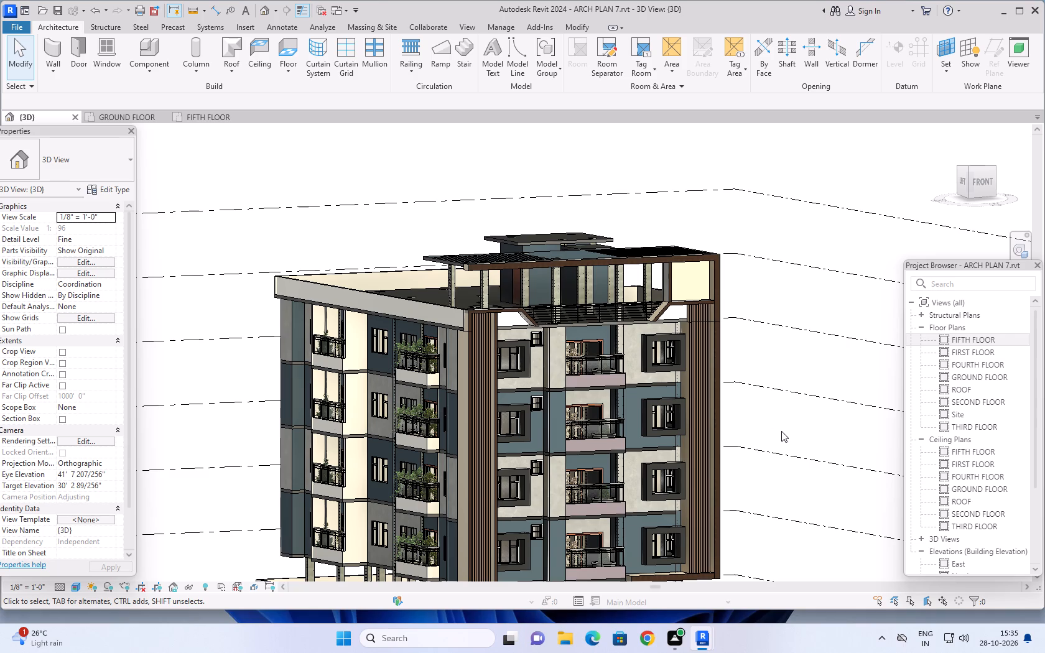
pyautogui.keyDown('shift'); pyautogui.moveTo(786, 430); pyautogui.dragTo(753, 433, button='middle'); pyautogui.keyUp('shift')
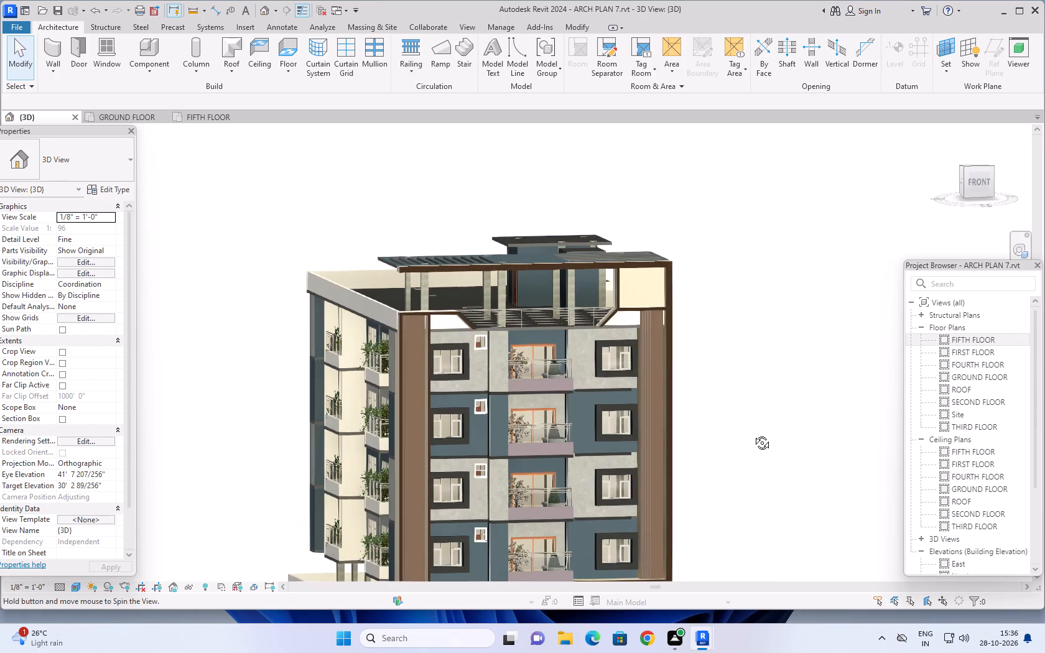
pyautogui.keyDown('shift'); pyautogui.moveTo(753, 433); pyautogui.dragTo(753, 433, button='middle'); pyautogui.keyUp('shift')
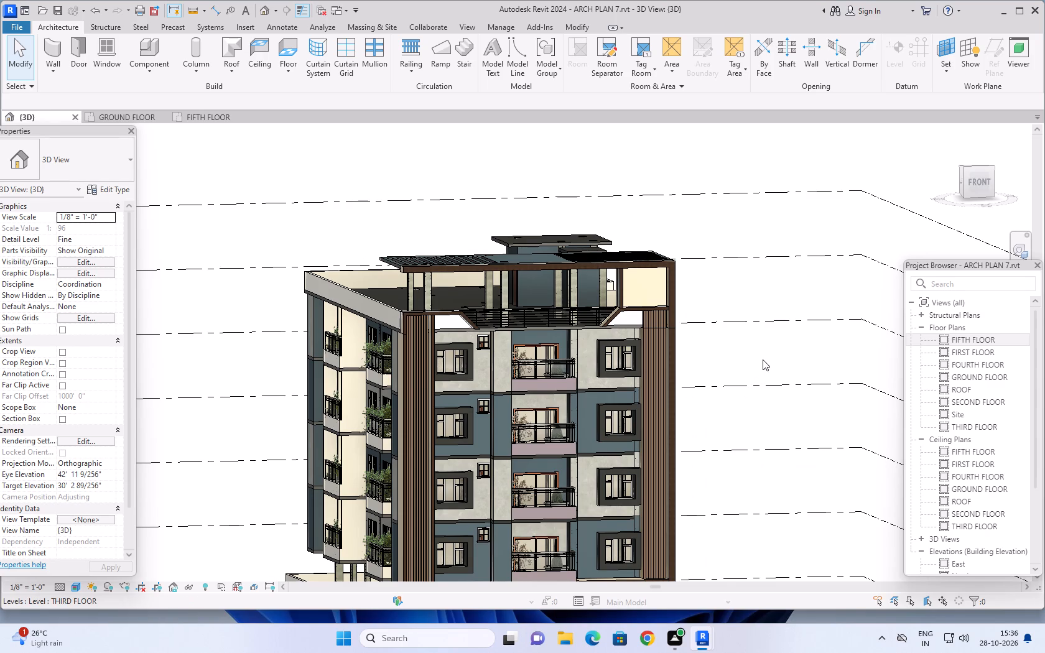
pyautogui.moveTo(763, 359); pyautogui.dragTo(749, 359, button='middle')
pyautogui.moveTo(749, 359); pyautogui.dragTo(758, 351, button='middle')
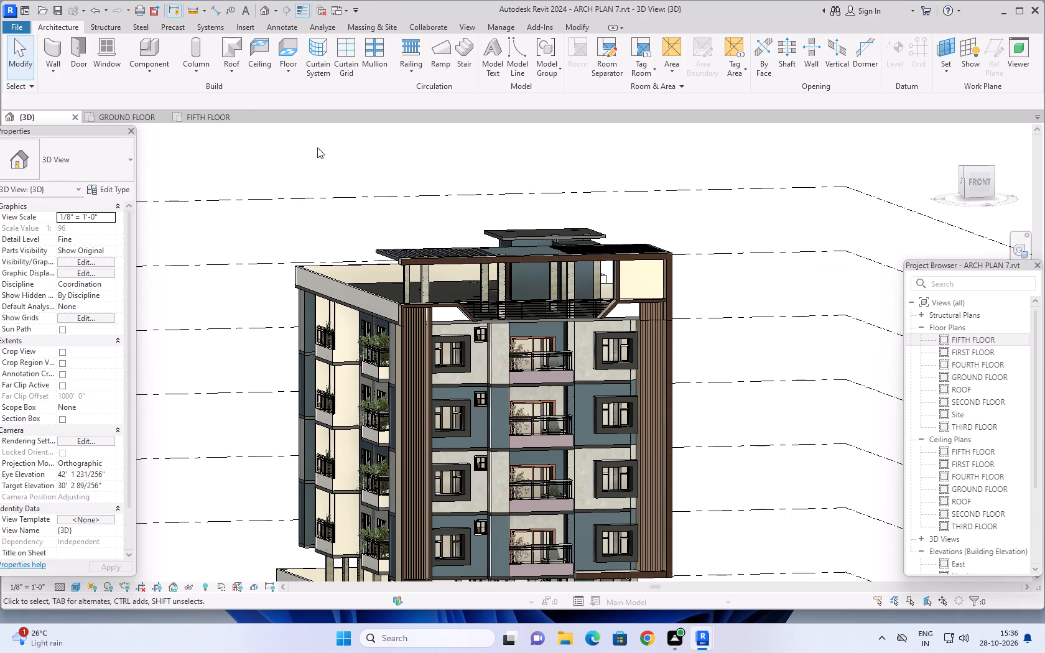
# Return to the GROUND FLOOR plan view.
pyautogui.click(142, 121)
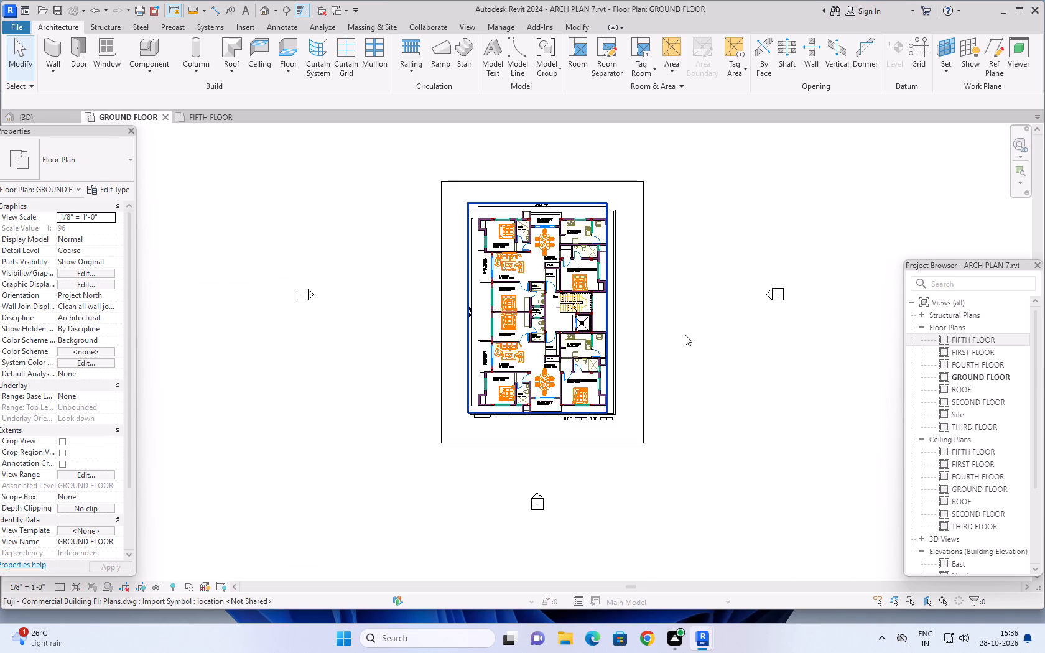
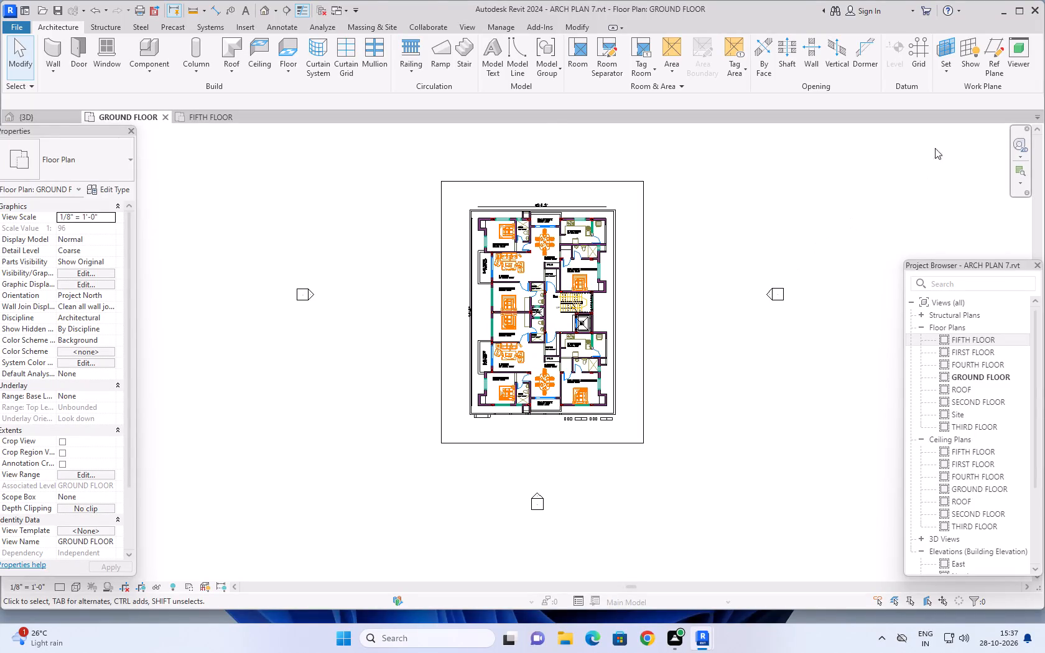
# Switch from the ground floor plan to the 3D view and examine the front façade's upper storeys and roof frame.
pyautogui.scroll(-1, 657, 228)
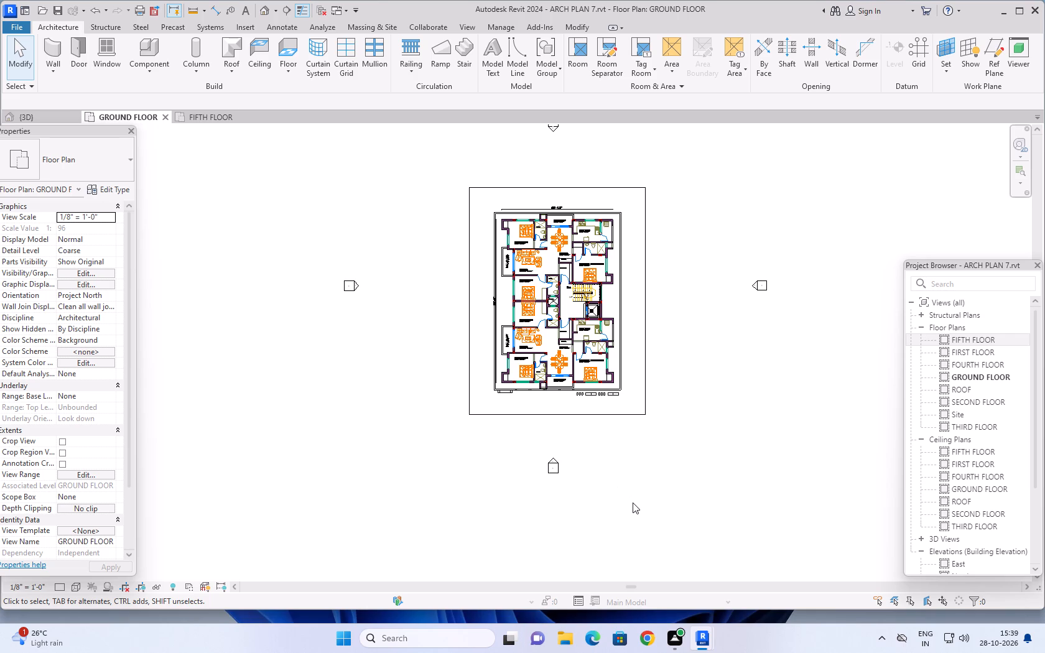
pyautogui.moveTo(690, 386); pyautogui.dragTo(661, 410, button='middle')
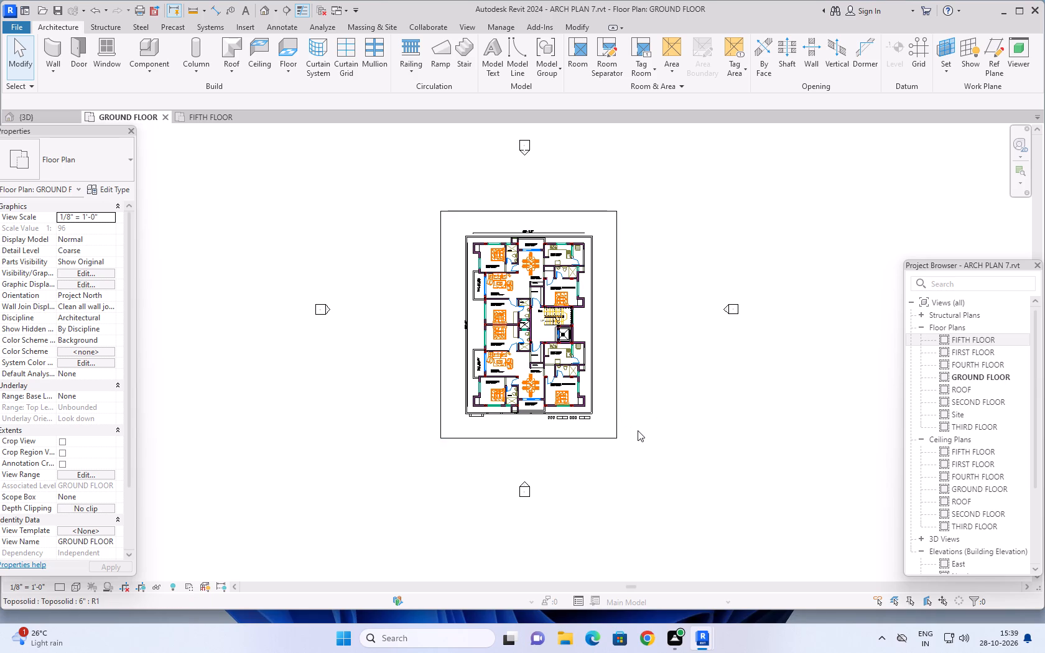
pyautogui.moveTo(667, 379); pyautogui.dragTo(662, 390, button='middle')
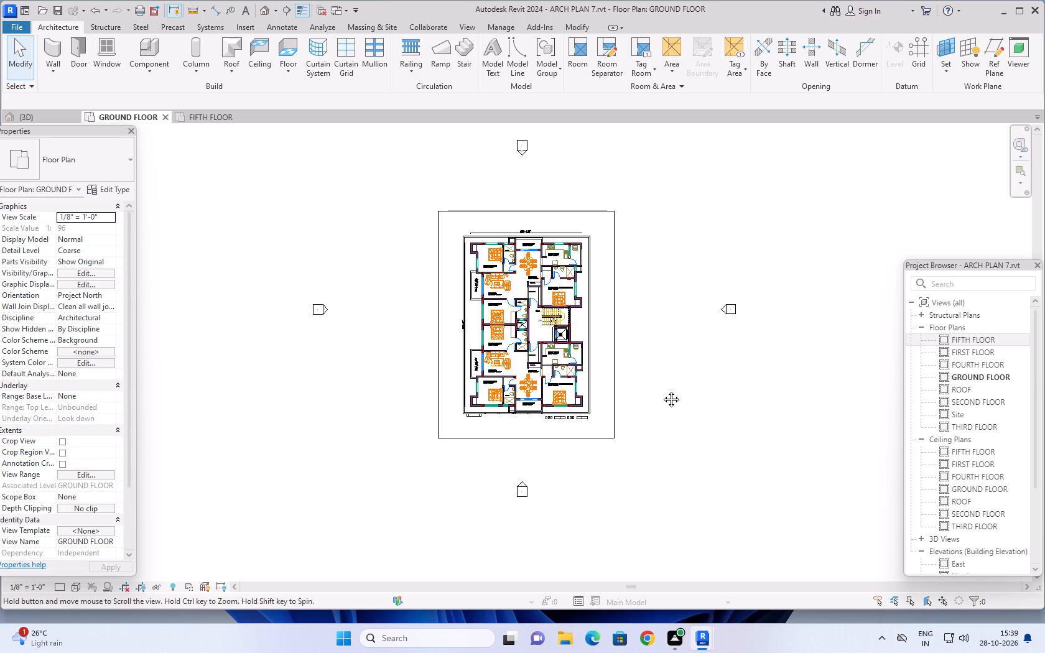
pyautogui.moveTo(662, 390); pyautogui.dragTo(658, 404, button='middle')
pyautogui.click(34, 115)
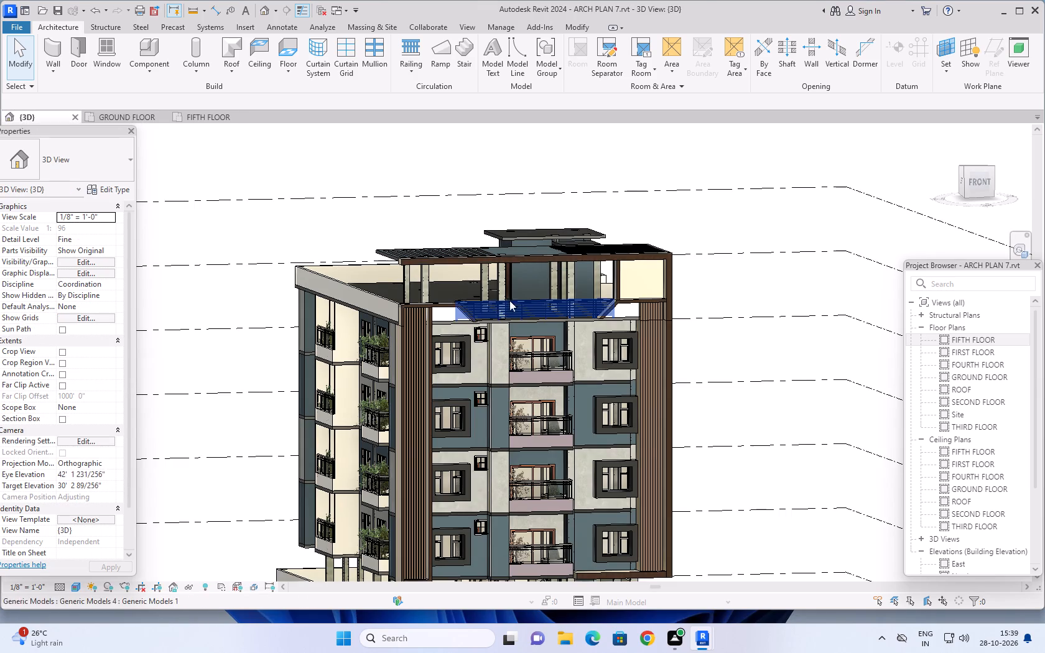
pyautogui.moveTo(736, 287); pyautogui.dragTo(728, 313, button='middle')
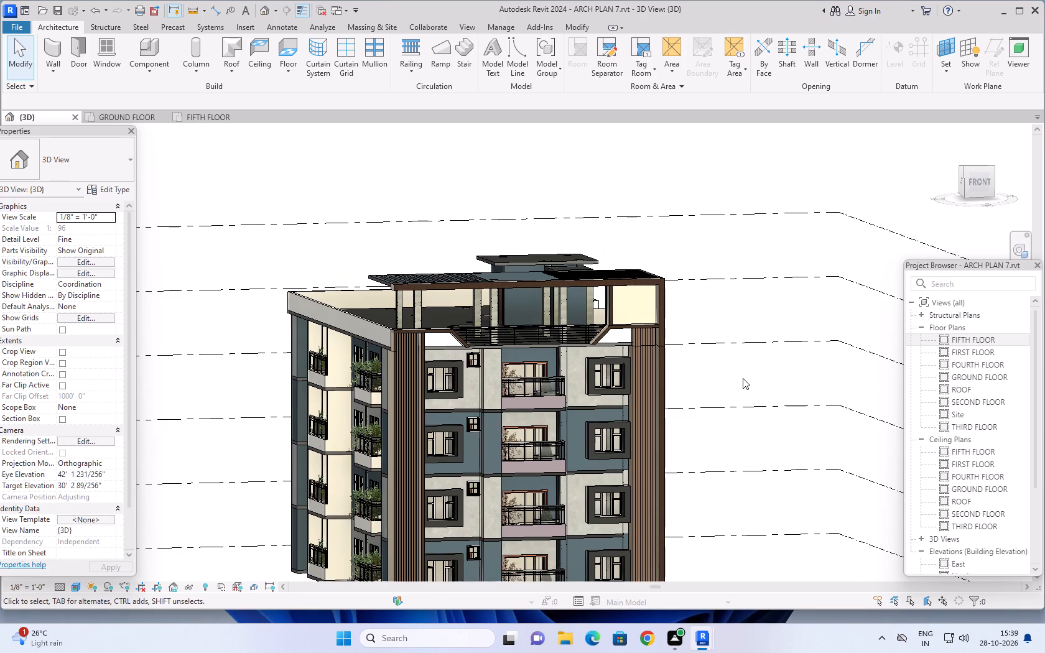
pyautogui.moveTo(739, 384); pyautogui.dragTo(760, 364, button='middle')
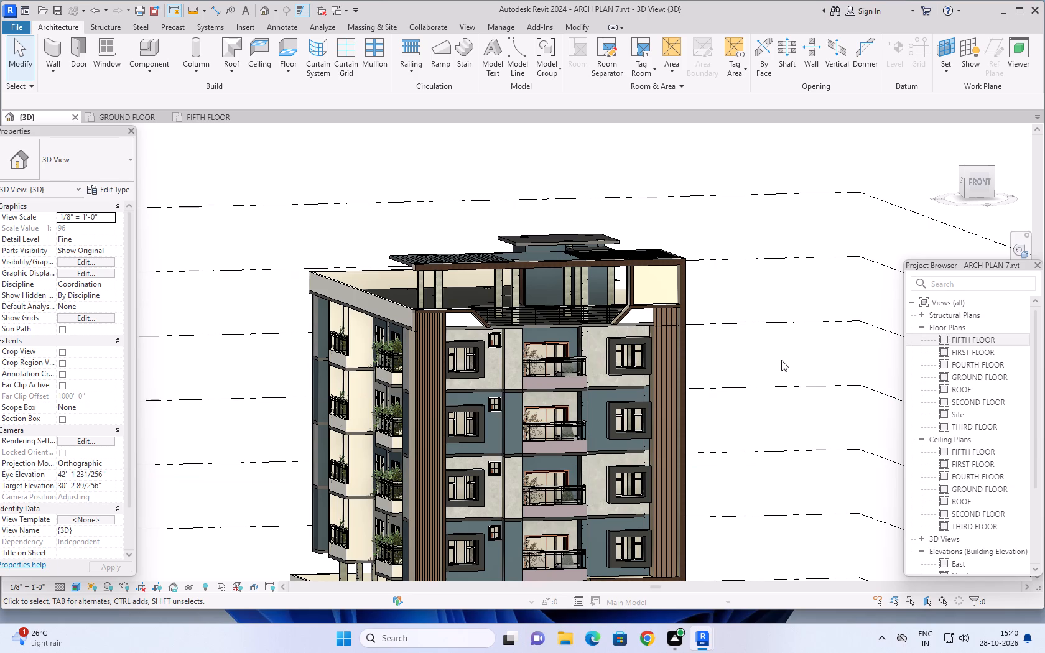
pyautogui.keyDown('shift'); pyautogui.moveTo(768, 358); pyautogui.dragTo(755, 376, button='middle'); pyautogui.keyUp('shift')
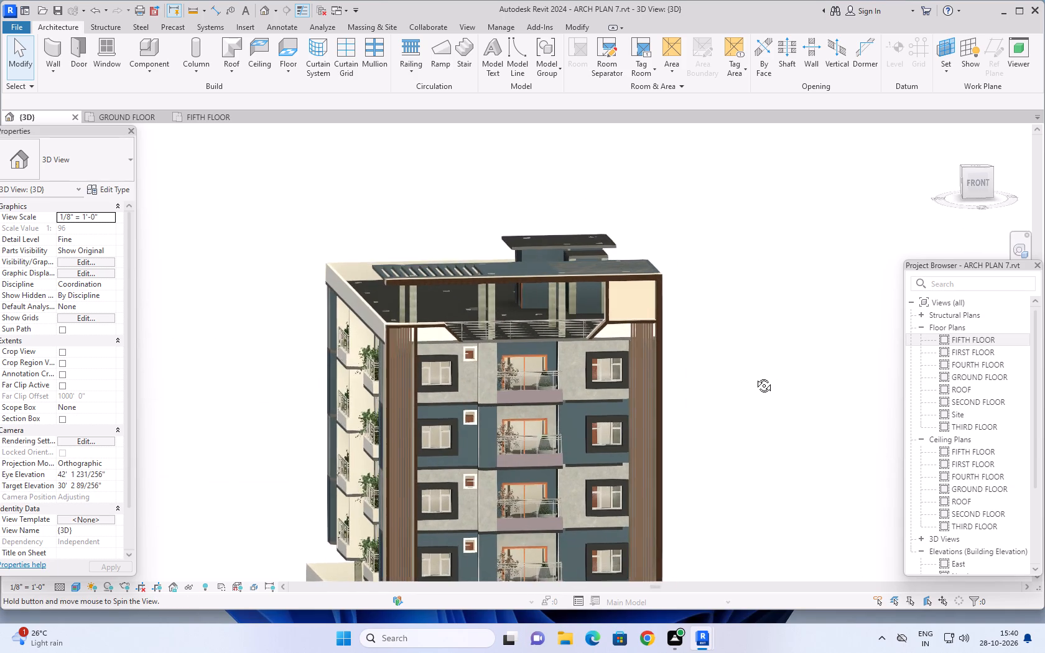
pyautogui.keyDown('shift'); pyautogui.moveTo(755, 376); pyautogui.dragTo(790, 366, button='middle'); pyautogui.keyUp('shift')
pyautogui.scroll(2, 753, 326)
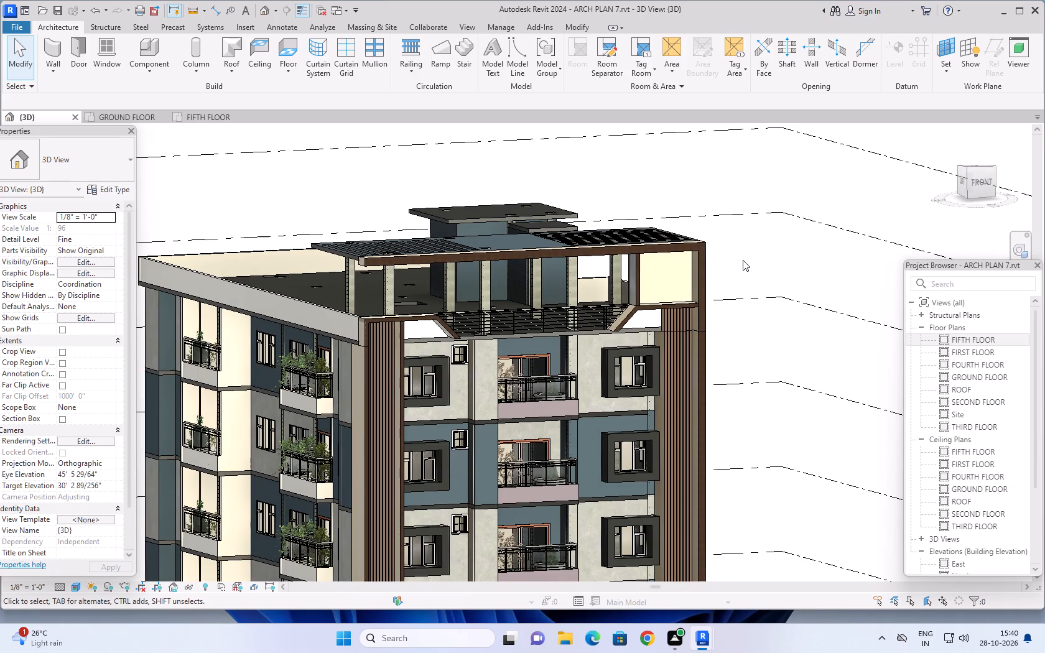
# Place a horizontal Cornice wall sweep near the base of the cream 6" wall inside the brown rooftop frame, working in the Front view.
pyautogui.click(57, 73)
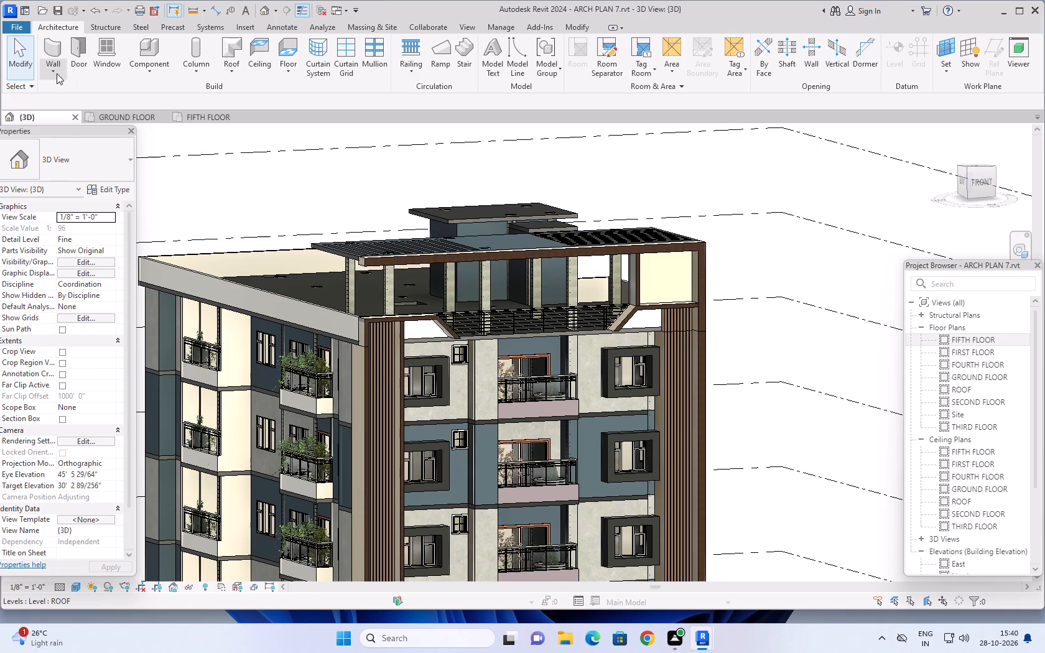
pyautogui.click(83, 171)
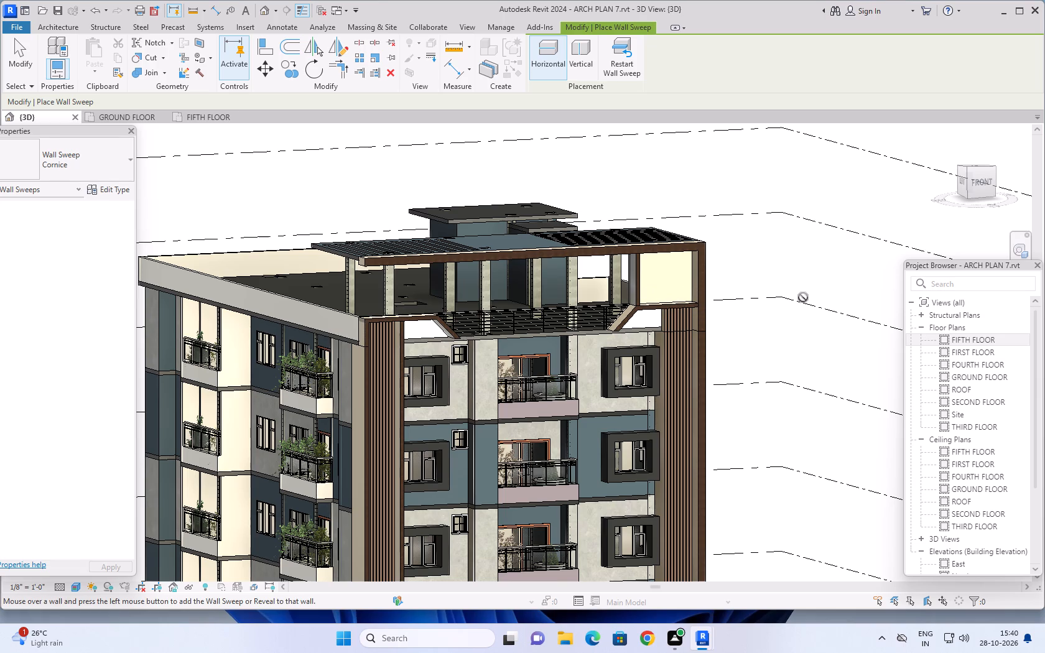
pyautogui.click(978, 183)
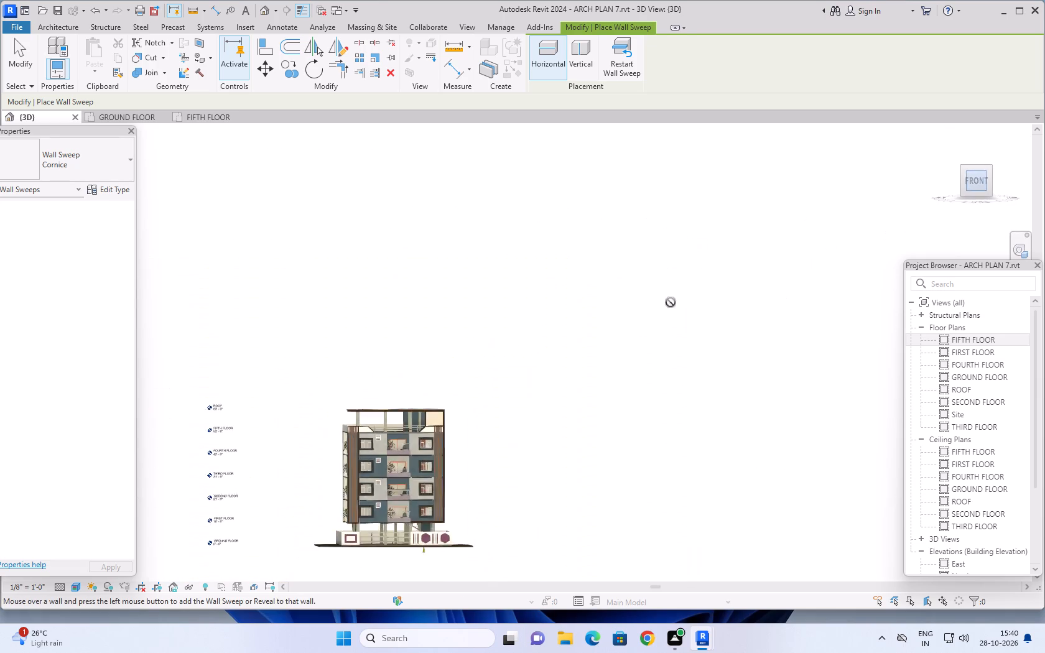
pyautogui.scroll(4, 488, 346)
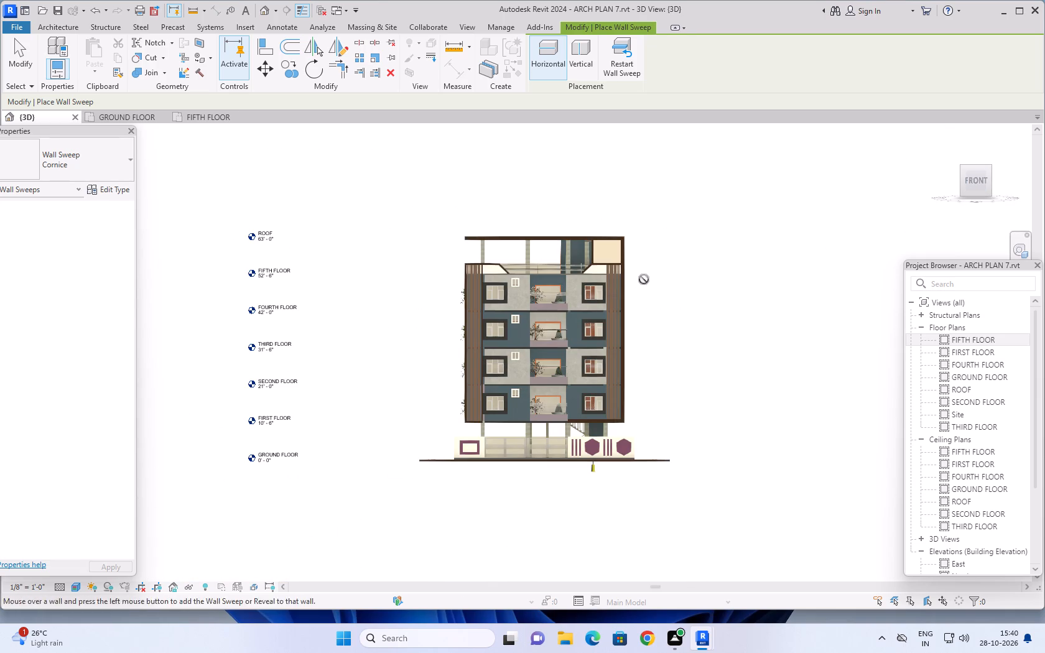
pyautogui.scroll(7, 629, 261)
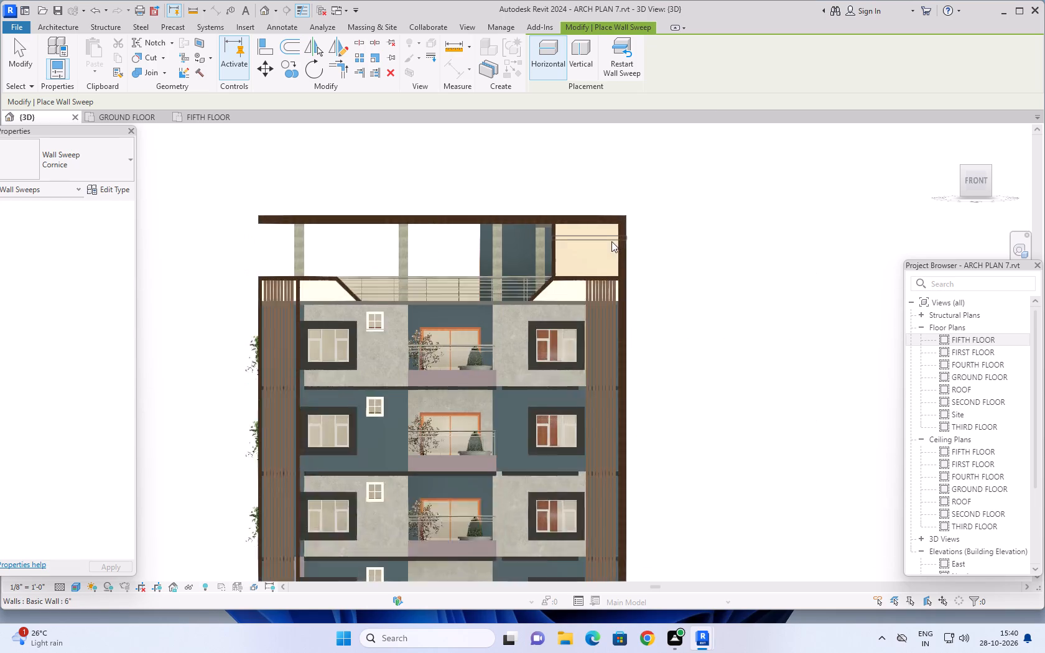
pyautogui.scroll(10, 605, 245)
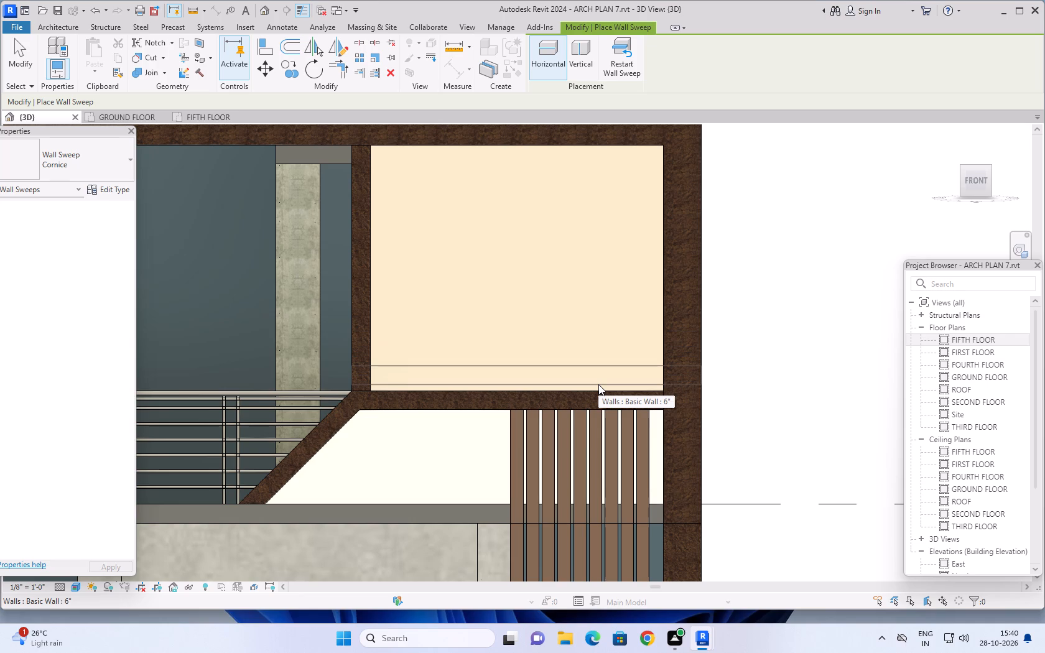
pyautogui.click(598, 384)
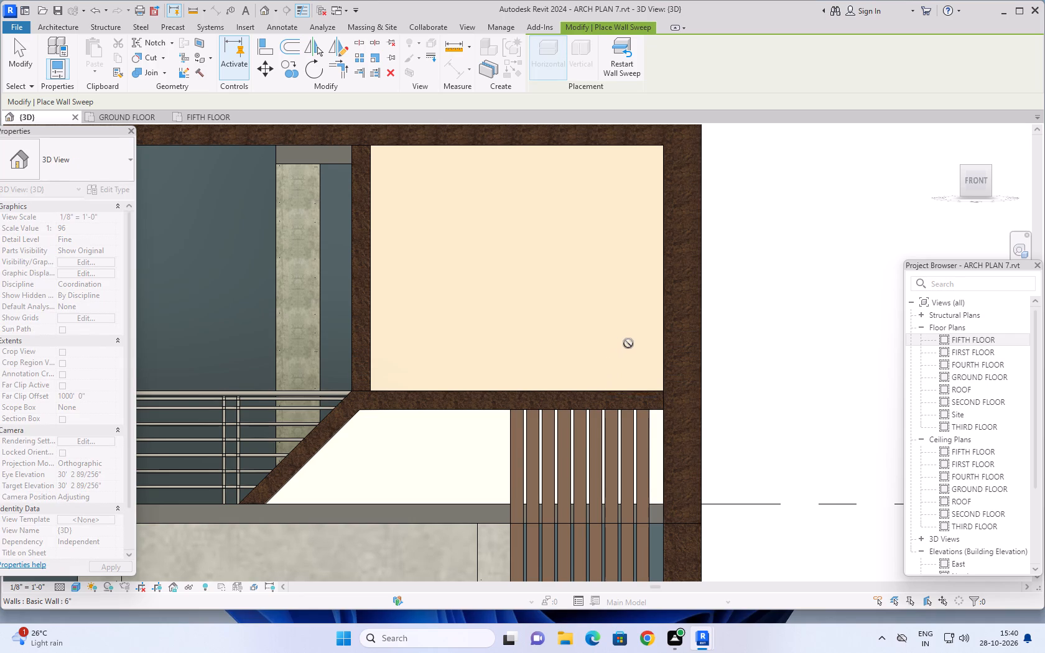
pyautogui.scroll(-1, 698, 371)
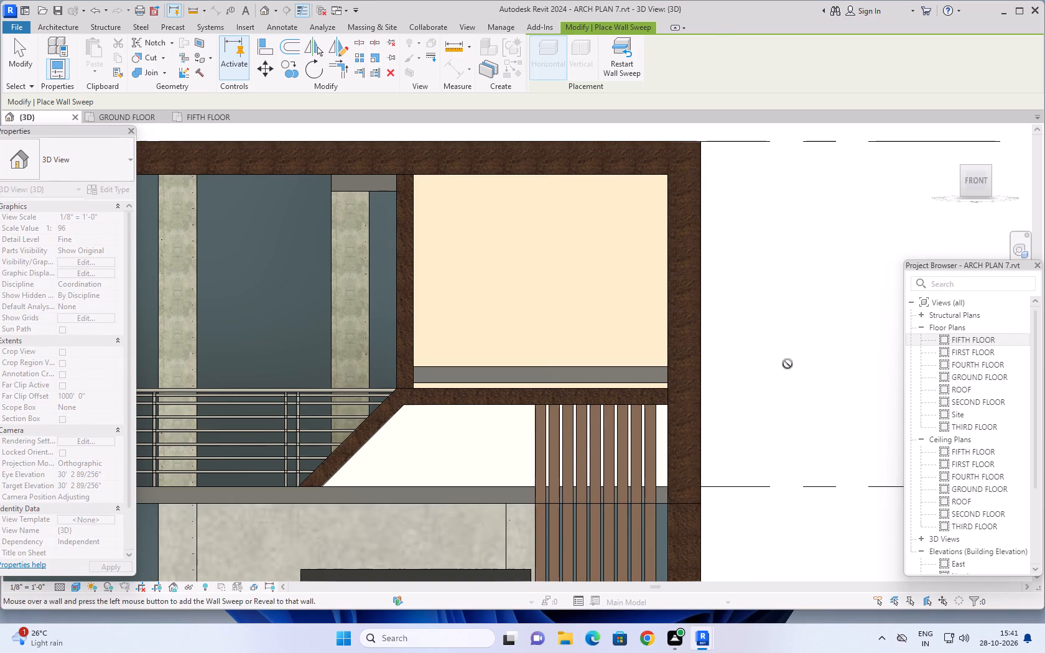
pyautogui.press('Escape')
# Examine the new cornice sweep on the framed rooftop wall from several angles.
pyautogui.keyDown('shift'); pyautogui.moveTo(770, 391); pyautogui.dragTo(699, 428, button='middle'); pyautogui.keyUp('shift')
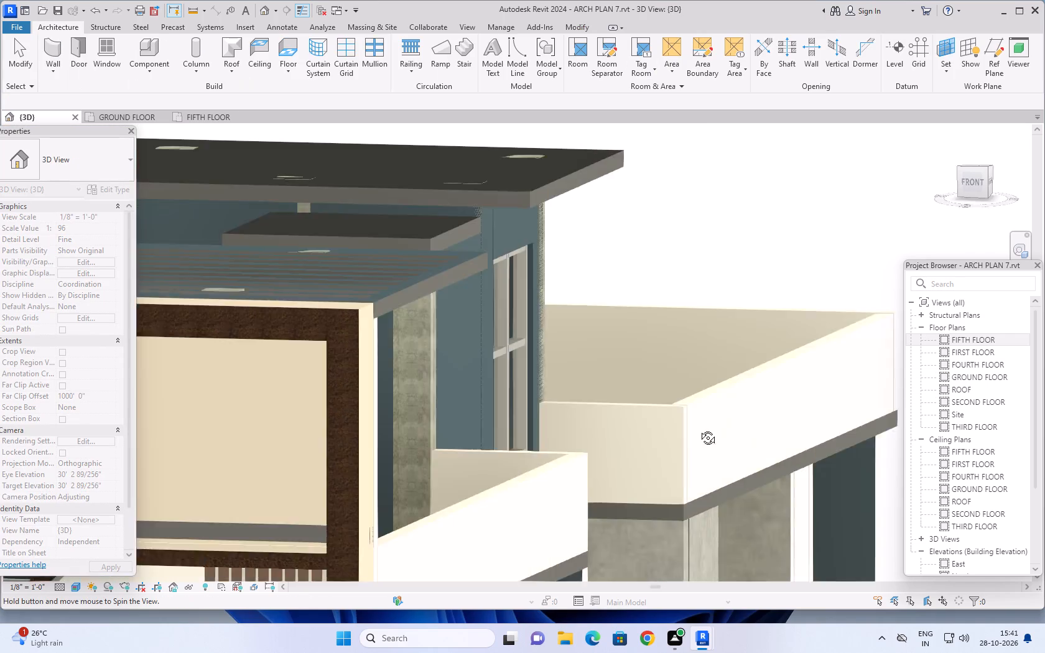
pyautogui.keyDown('shift'); pyautogui.moveTo(699, 428); pyautogui.dragTo(781, 407, button='middle'); pyautogui.keyUp('shift')
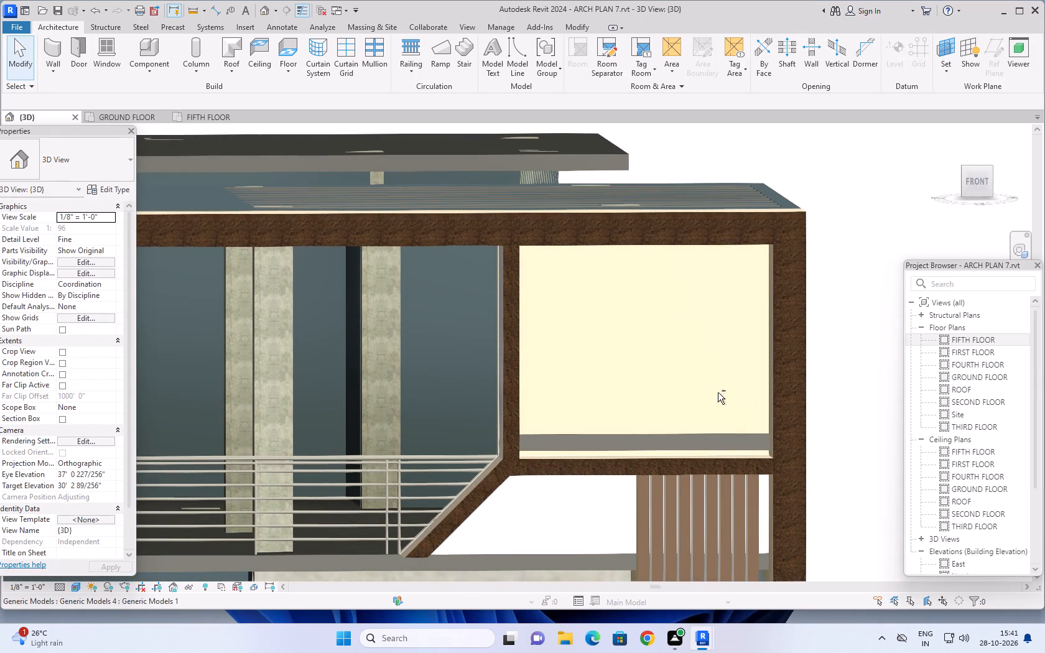
pyautogui.scroll(-1, 672, 405)
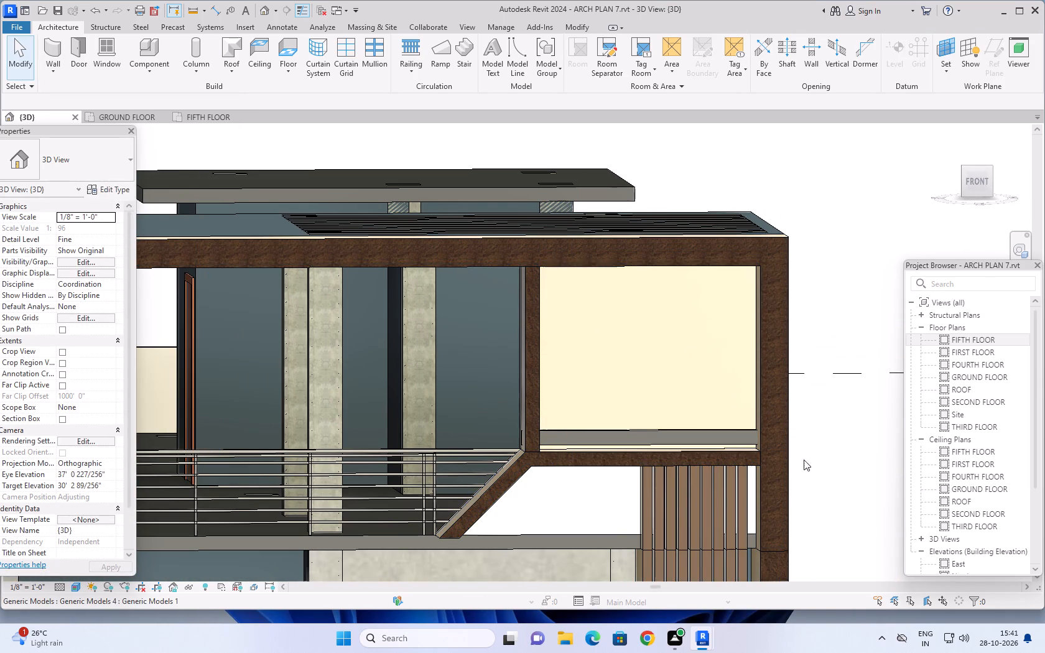
pyautogui.keyDown('shift'); pyautogui.moveTo(828, 455); pyautogui.dragTo(816, 443, button='middle'); pyautogui.keyUp('shift')
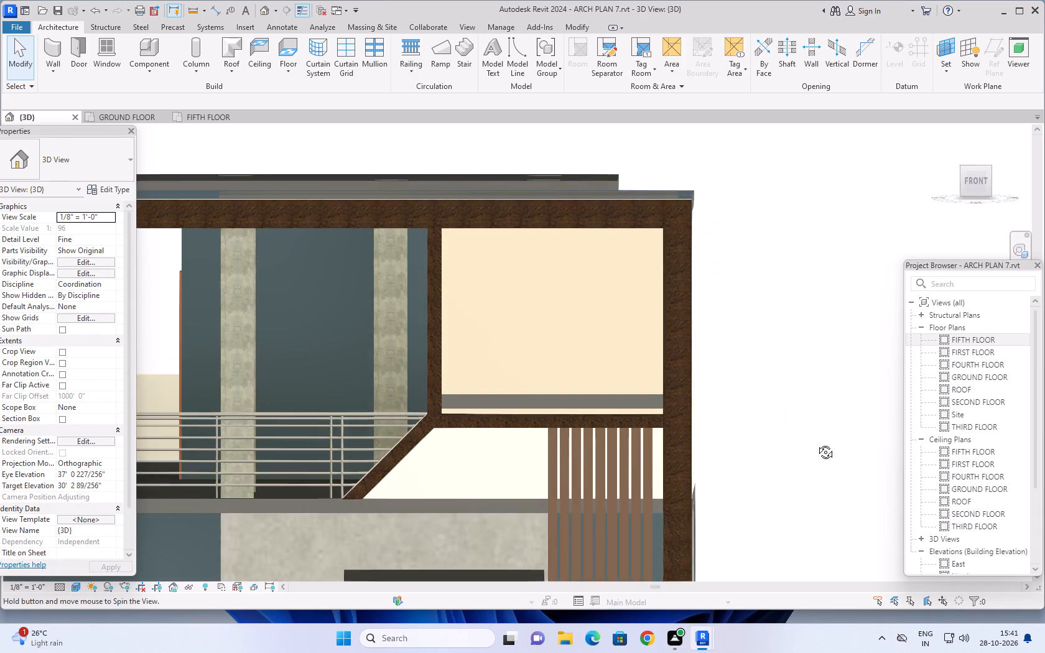
pyautogui.keyDown('shift'); pyautogui.moveTo(816, 443); pyautogui.dragTo(821, 443, button='middle'); pyautogui.keyUp('shift')
pyautogui.moveTo(822, 419); pyautogui.dragTo(825, 454, button='middle')
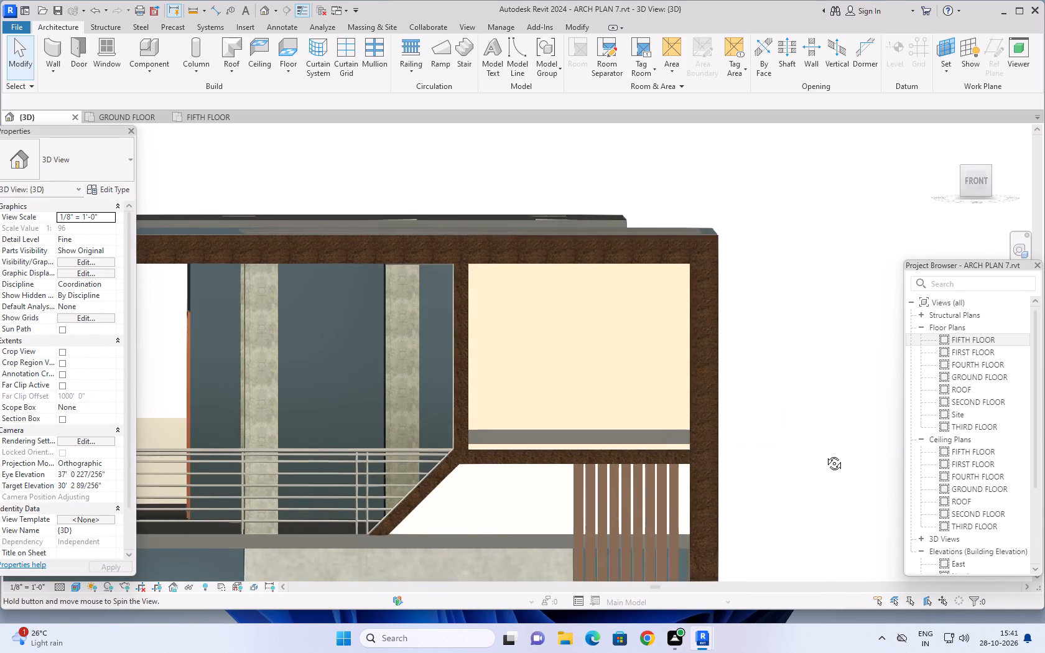
pyautogui.moveTo(825, 454); pyautogui.dragTo(825, 453, button='middle')
# Array the cornice sweep vertically as 7 grouped items, with the last one near the top of the framed rooftop wall.
pyautogui.scroll(3, 634, 410)
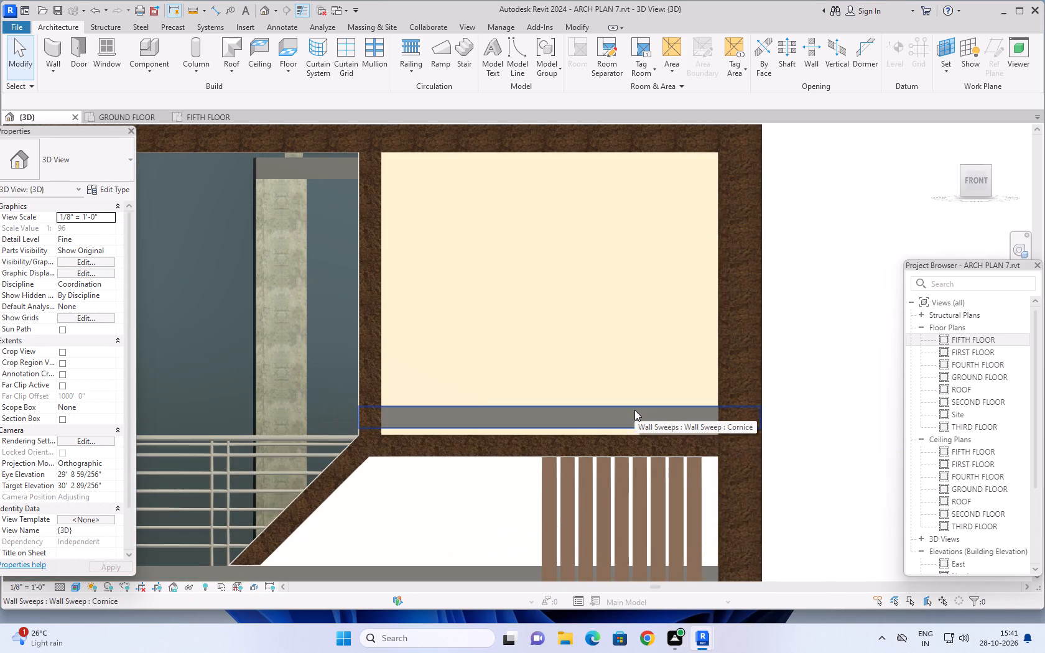
pyautogui.click(634, 410)
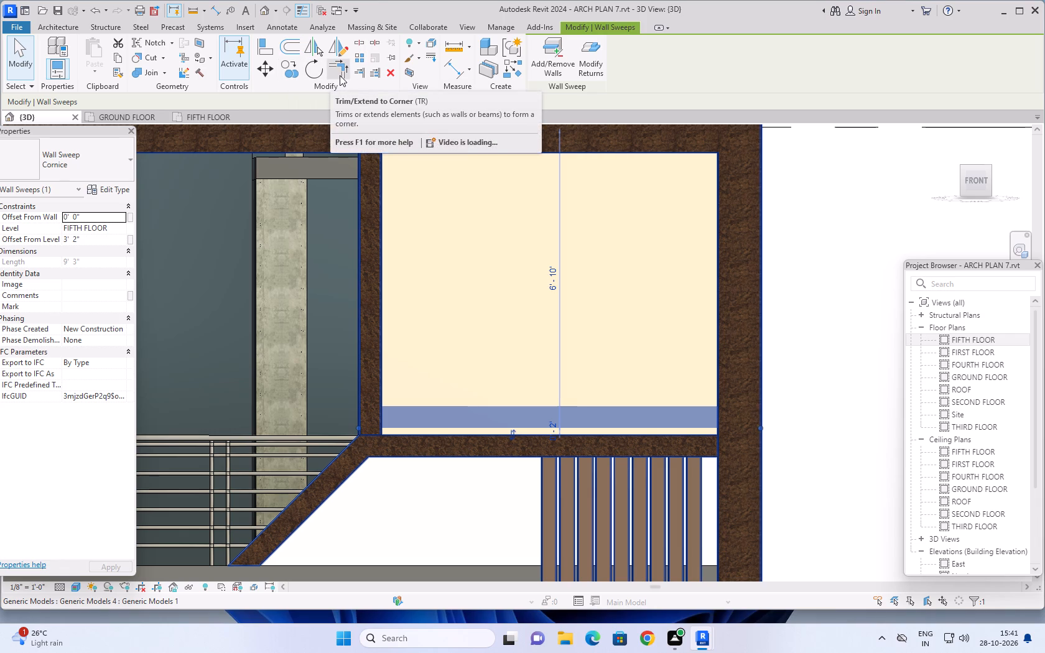
pyautogui.click(355, 56)
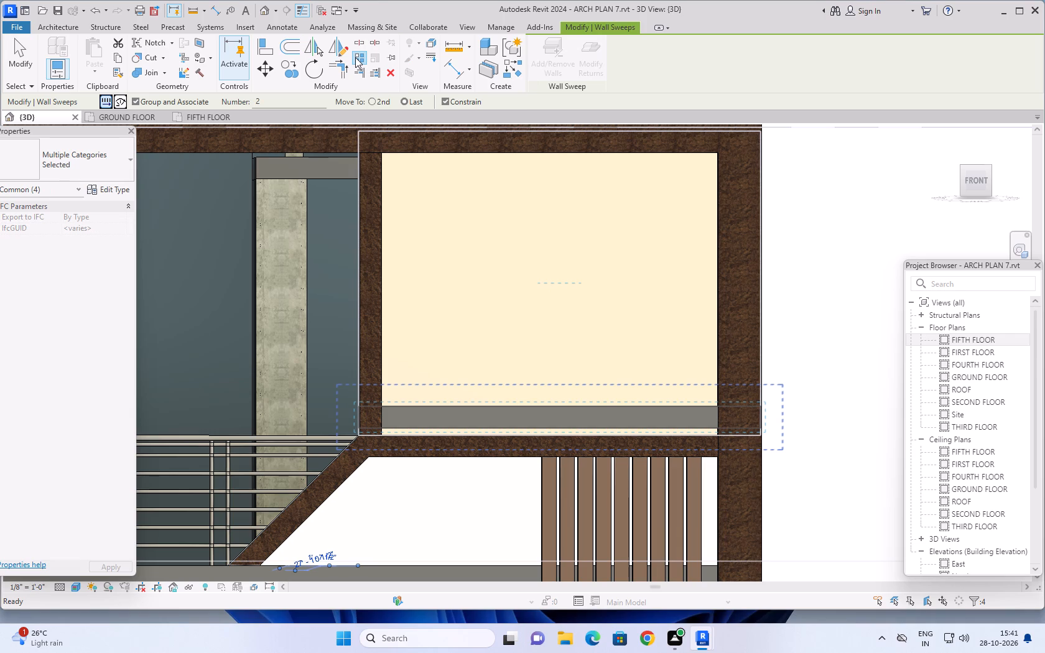
pyautogui.click(274, 100)
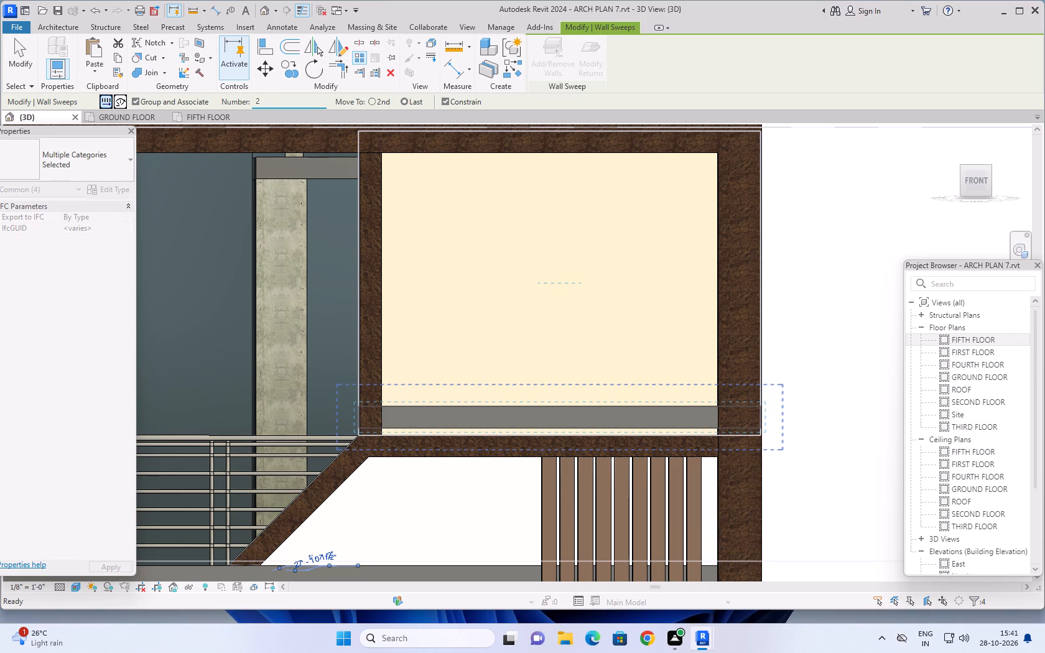
pyautogui.press('BackSpace')
pyautogui.press('BackSpace')
pyautogui.press('7')
pyautogui.press('Return')
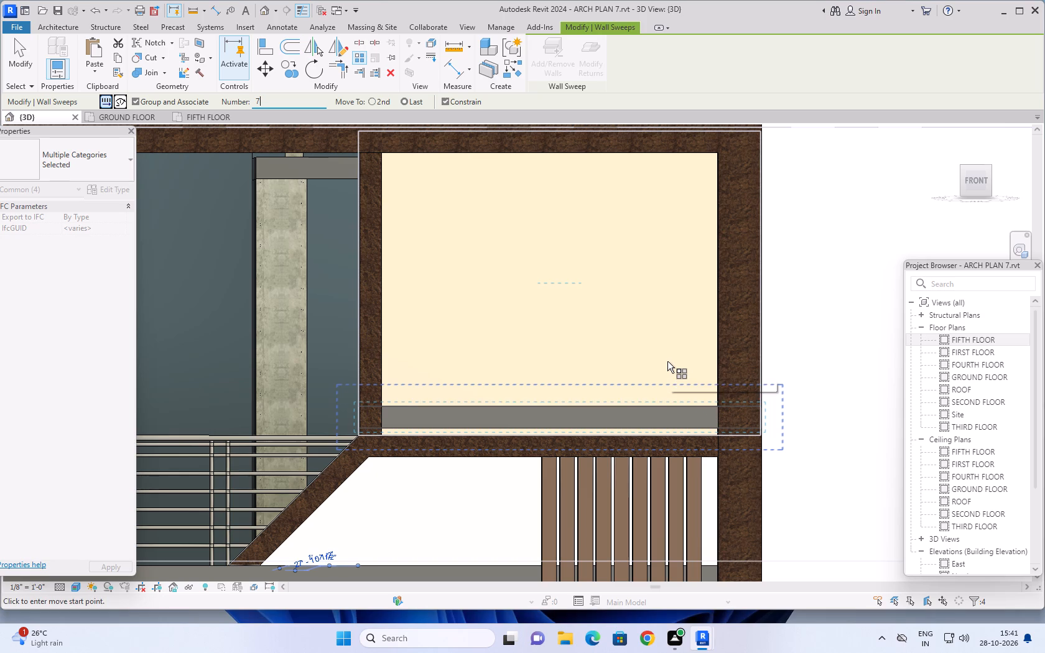
pyautogui.press('Return')
pyautogui.scroll(2, 720, 410)
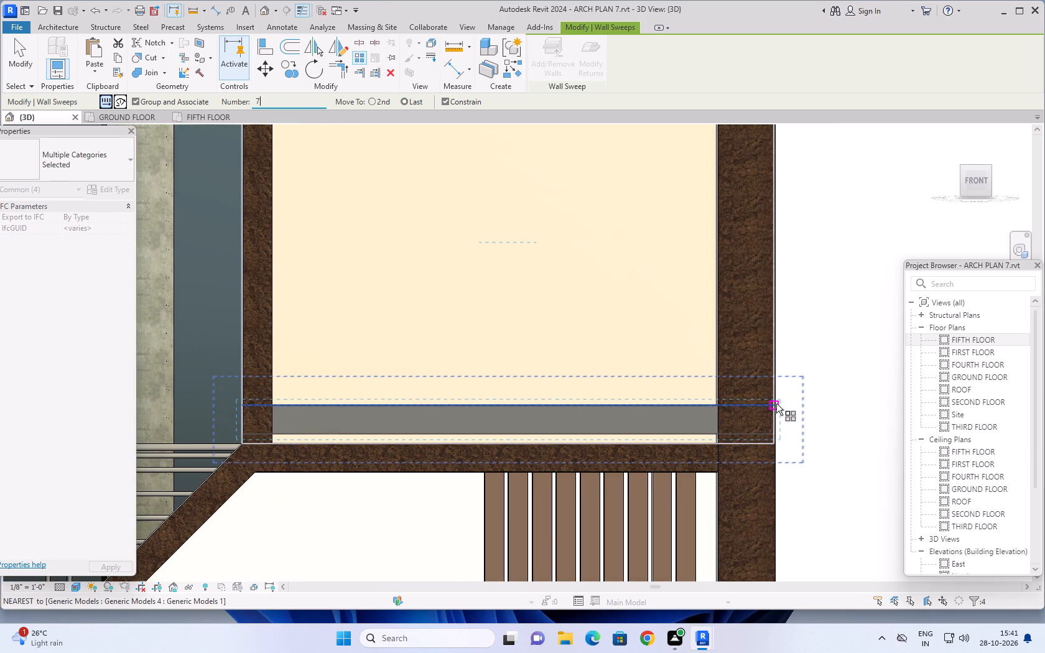
pyautogui.click(776, 404)
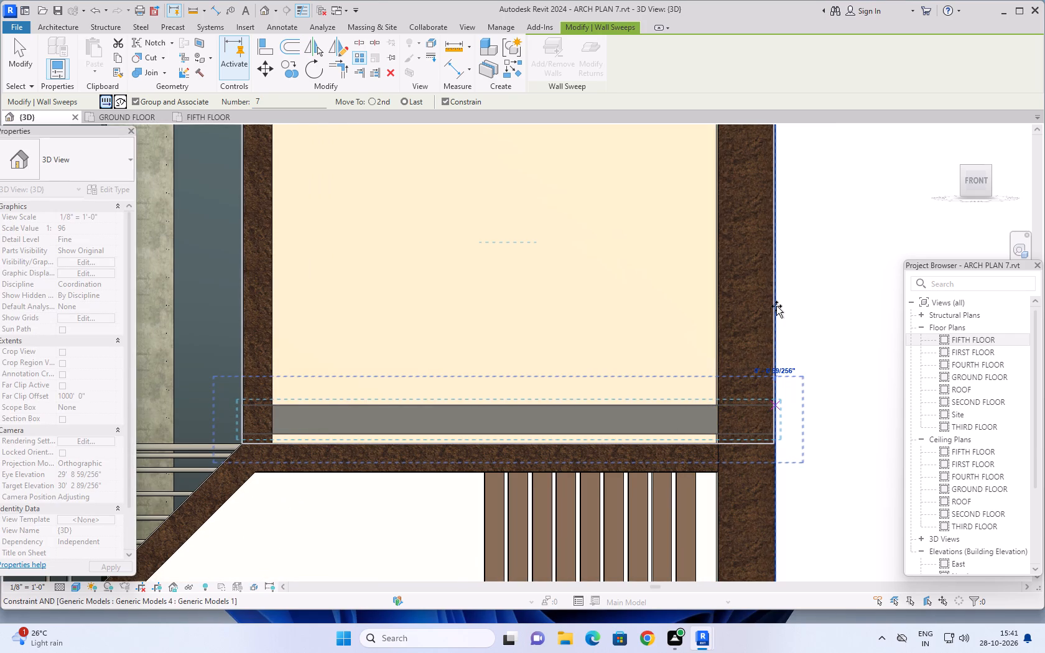
pyautogui.scroll(-3, 776, 306)
pyautogui.moveTo(776, 302); pyautogui.dragTo(778, 358, button='middle')
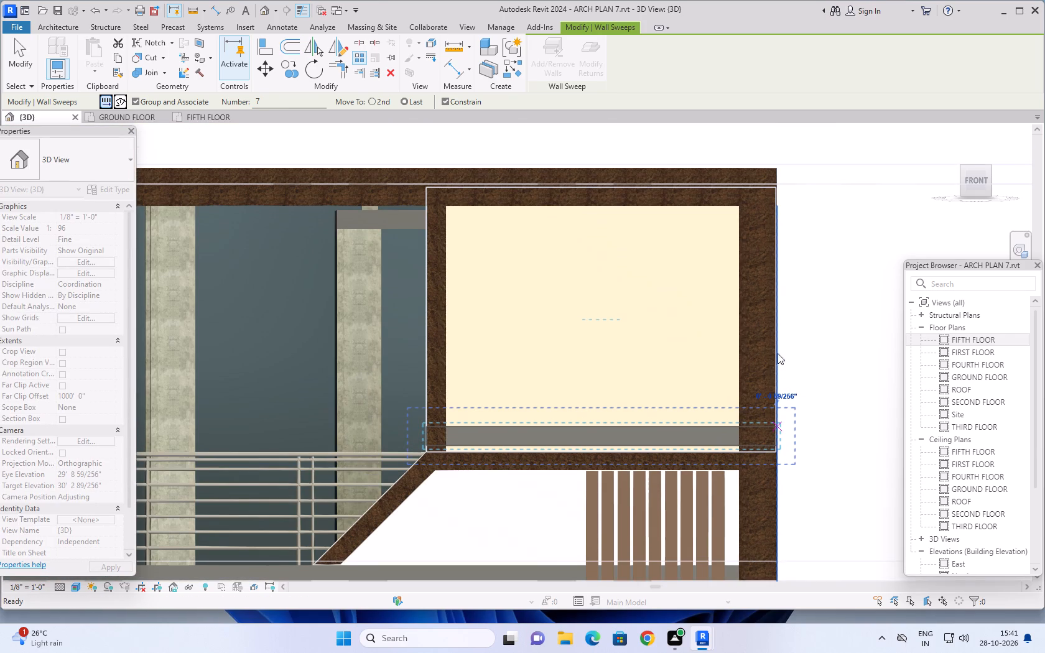
pyautogui.click(778, 208)
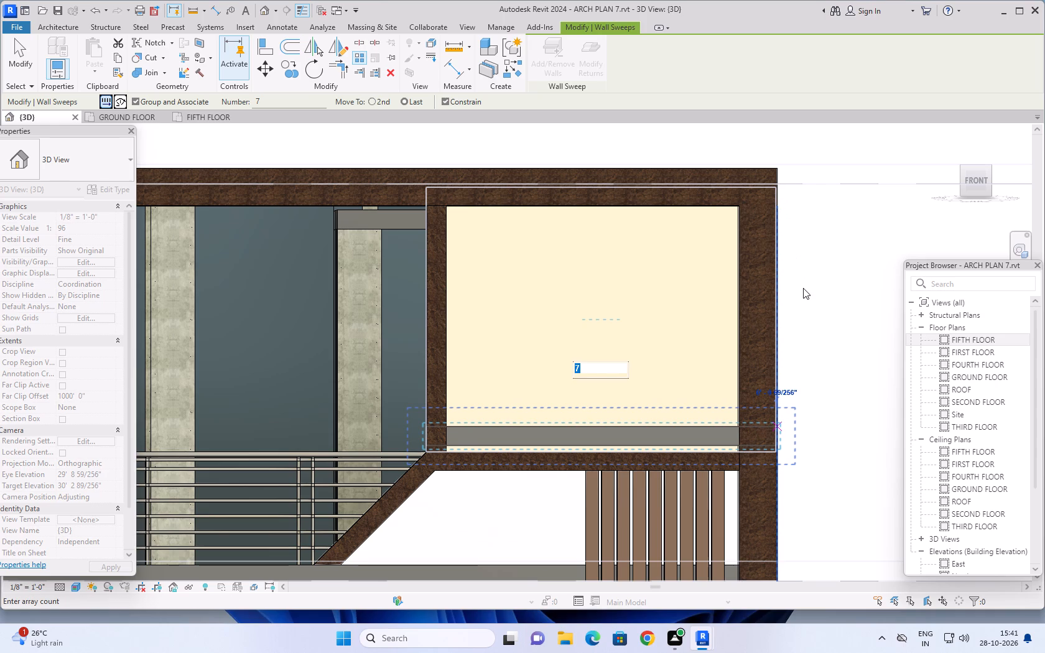
pyautogui.scroll(-3, 803, 296)
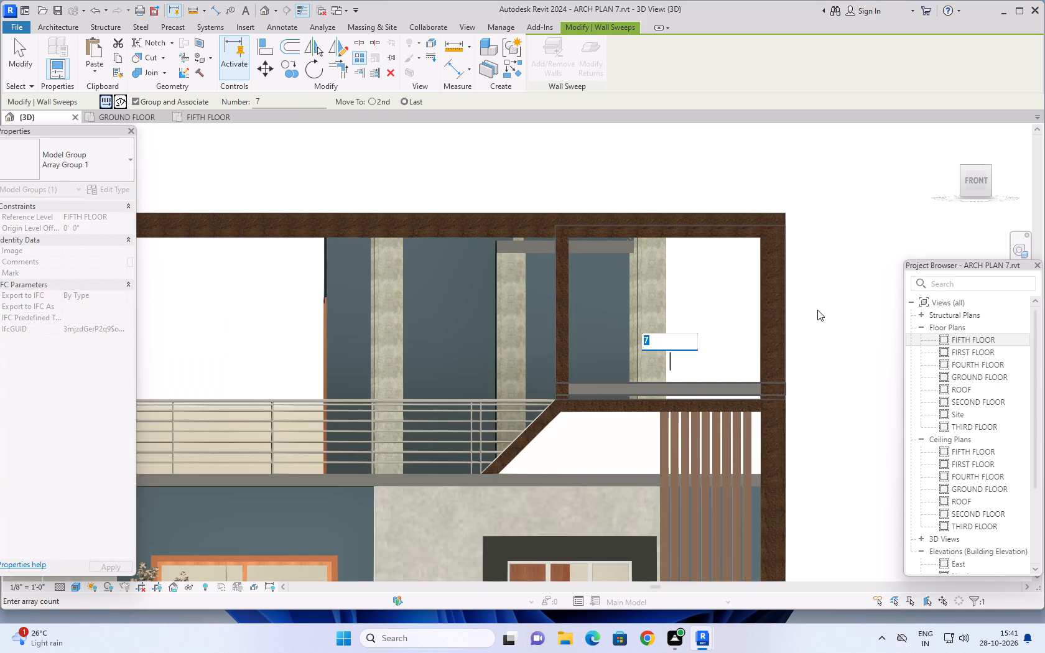
pyautogui.press('Return')
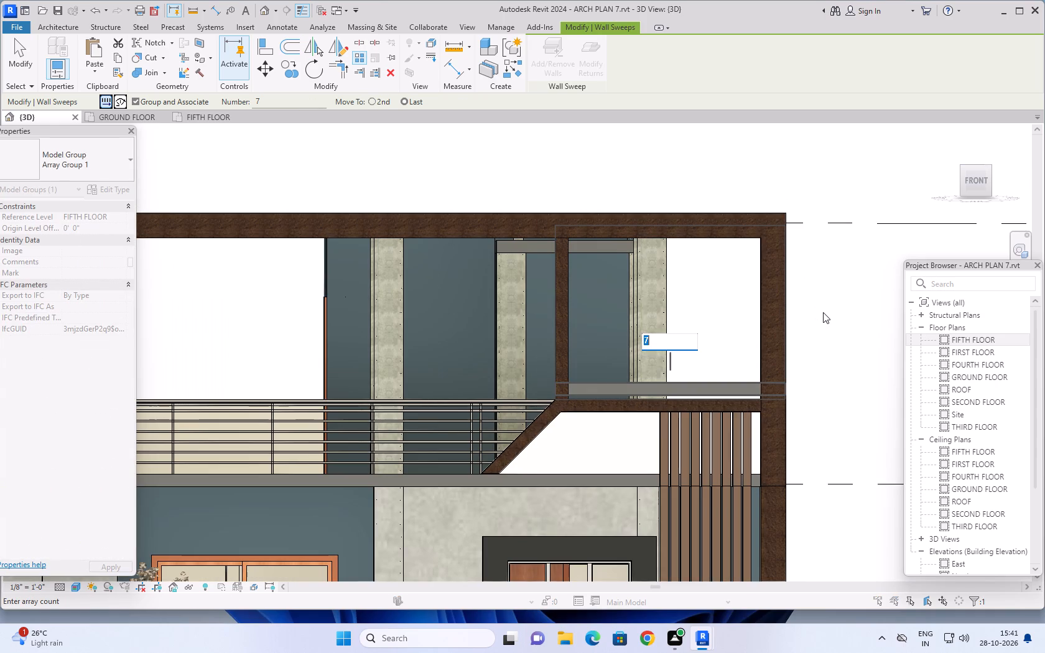
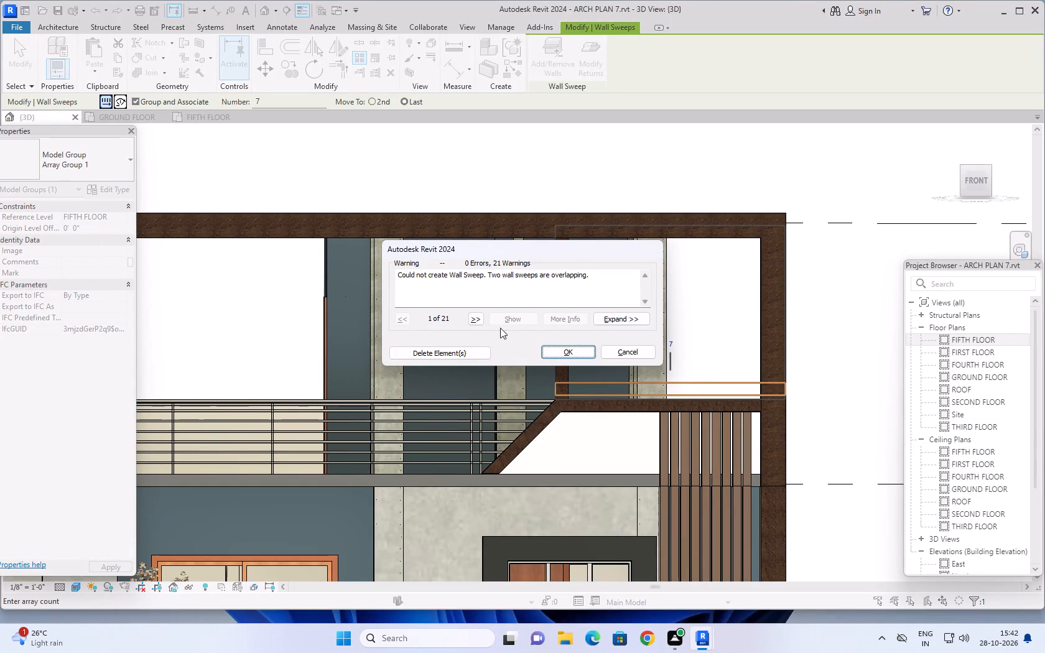
# Accept the cornice array of 7 items on the framed rooftop wall despite the overlapping wall sweeps.
pyautogui.click(592, 351)
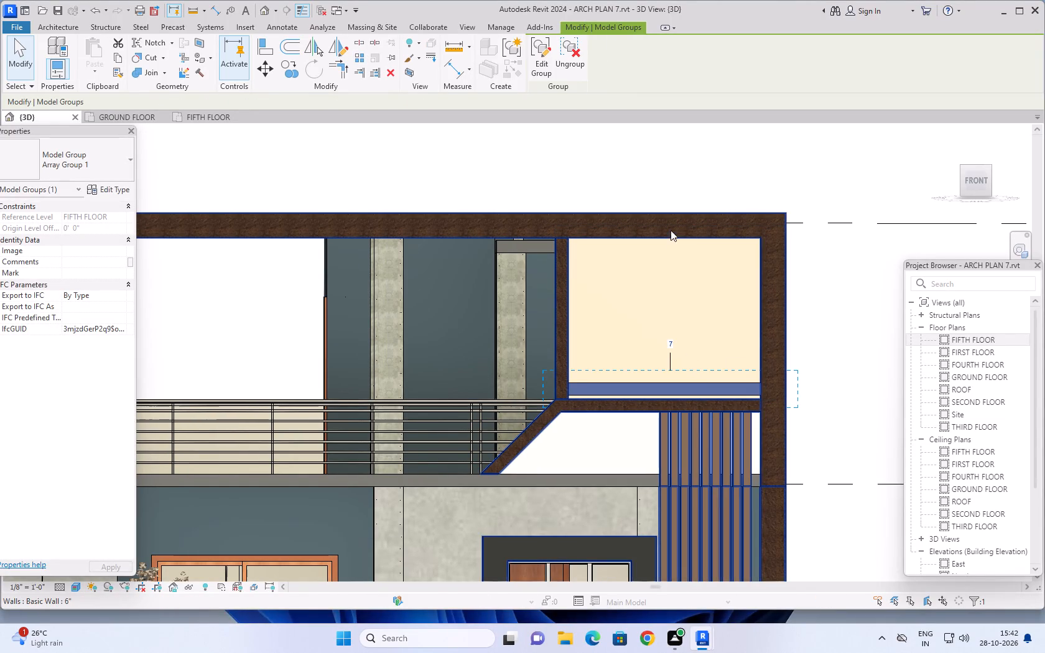
pyautogui.press('Escape')
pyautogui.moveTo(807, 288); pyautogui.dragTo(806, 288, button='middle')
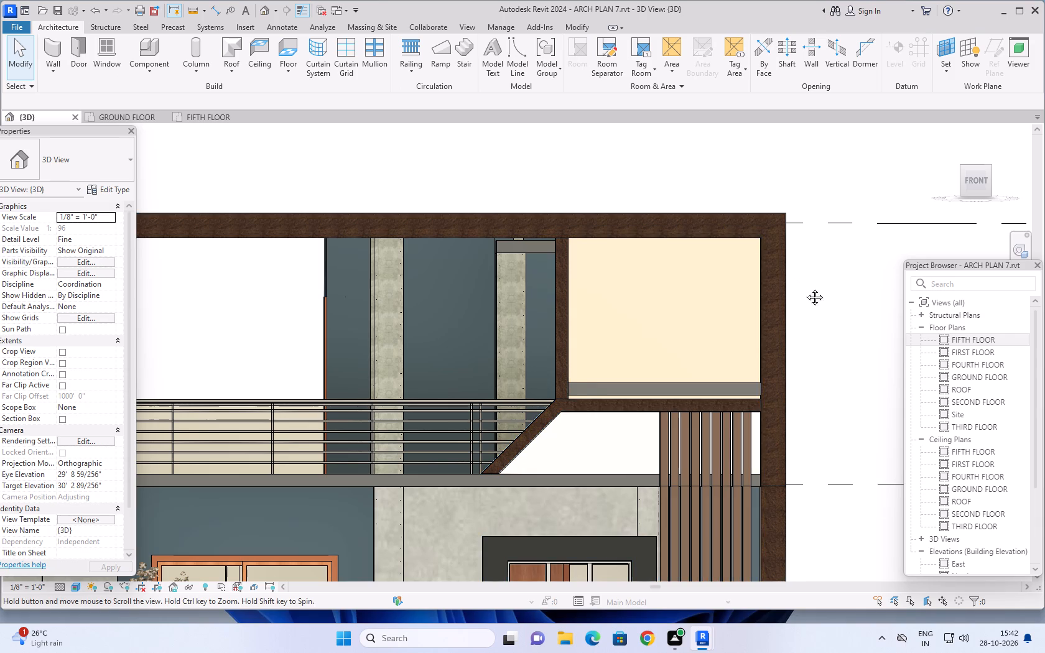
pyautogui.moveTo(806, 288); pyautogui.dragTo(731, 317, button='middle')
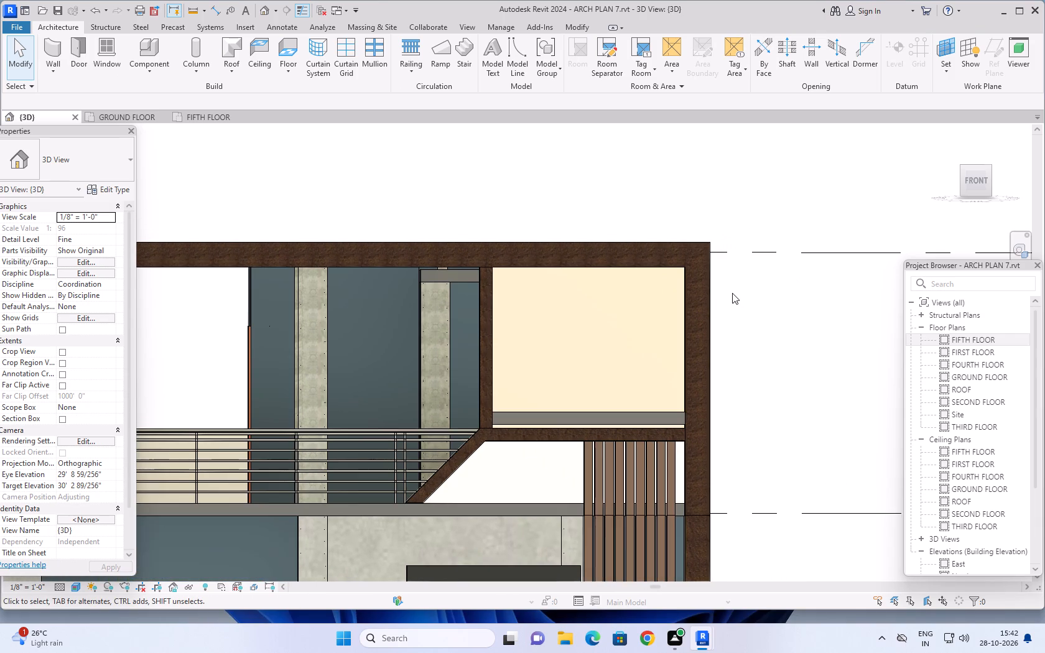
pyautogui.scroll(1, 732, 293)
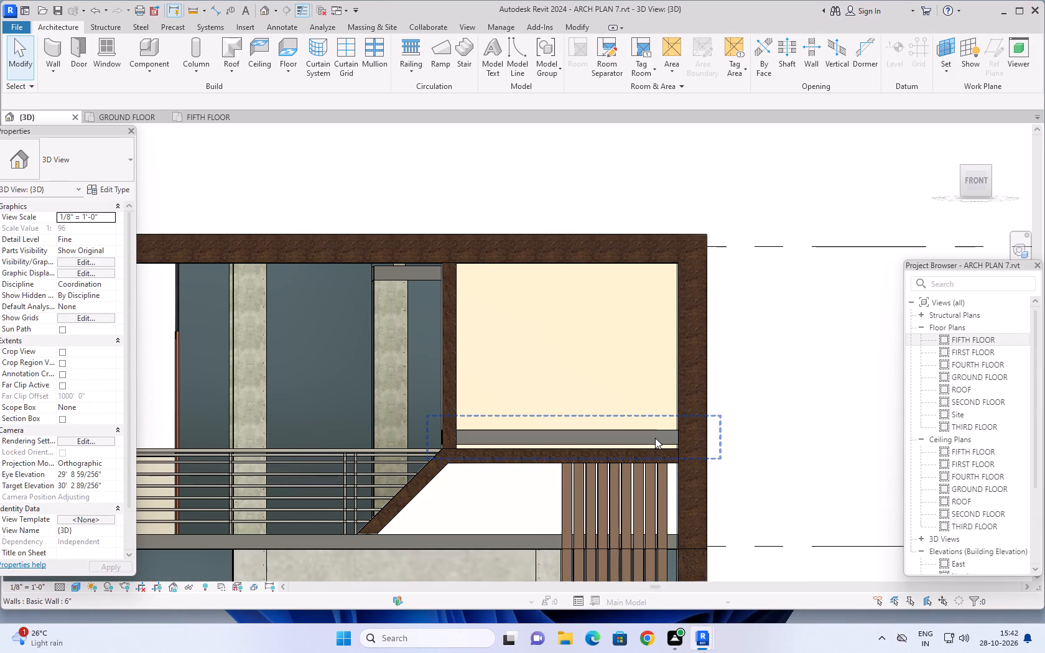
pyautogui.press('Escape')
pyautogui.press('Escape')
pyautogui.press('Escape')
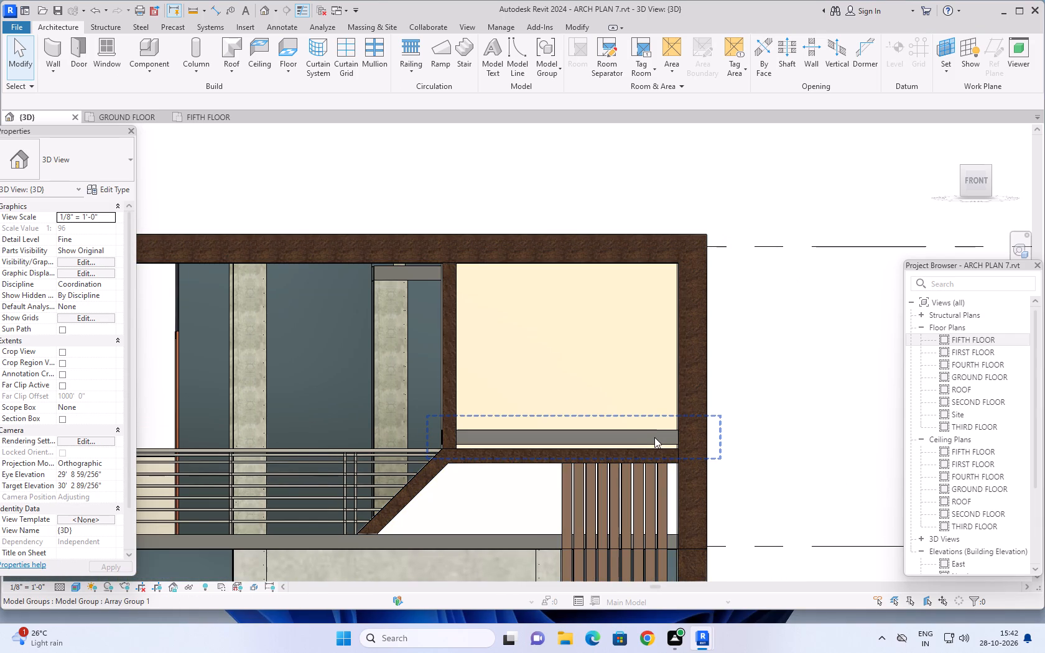
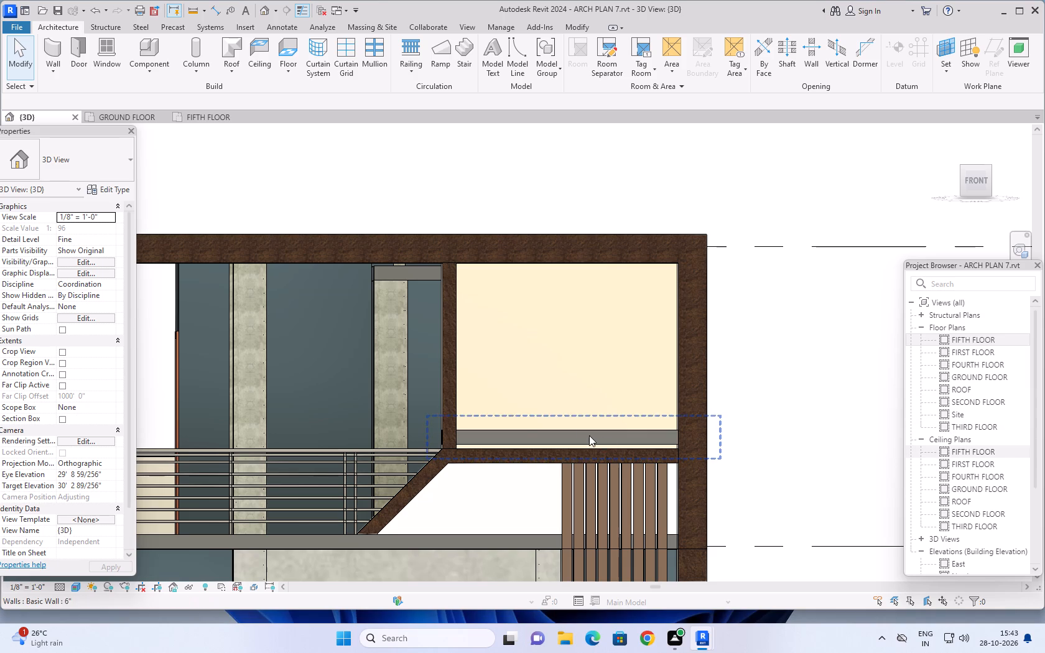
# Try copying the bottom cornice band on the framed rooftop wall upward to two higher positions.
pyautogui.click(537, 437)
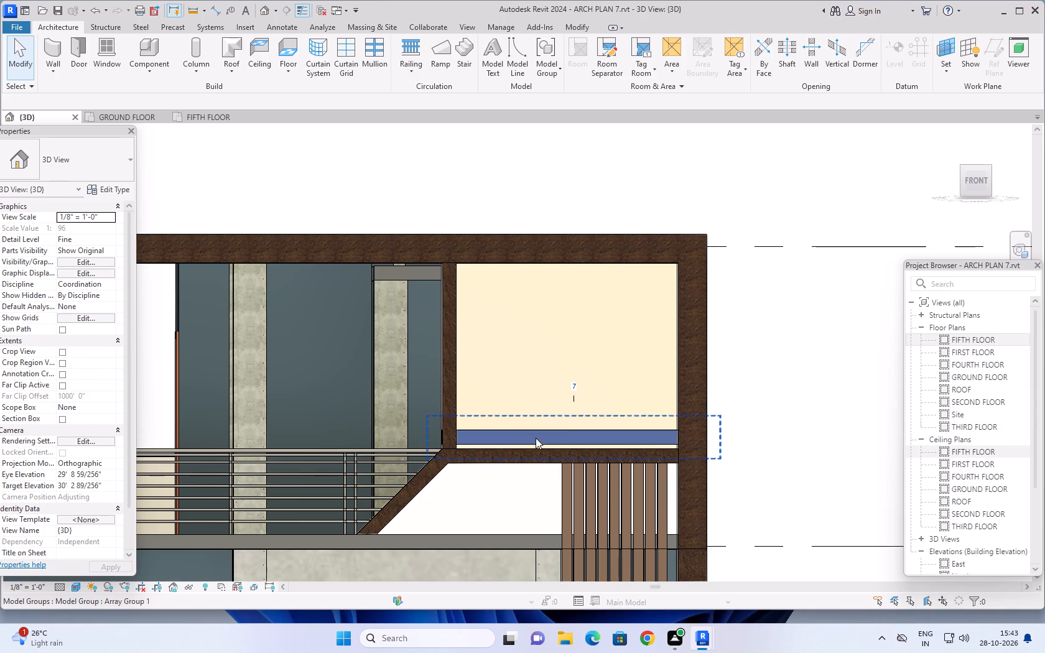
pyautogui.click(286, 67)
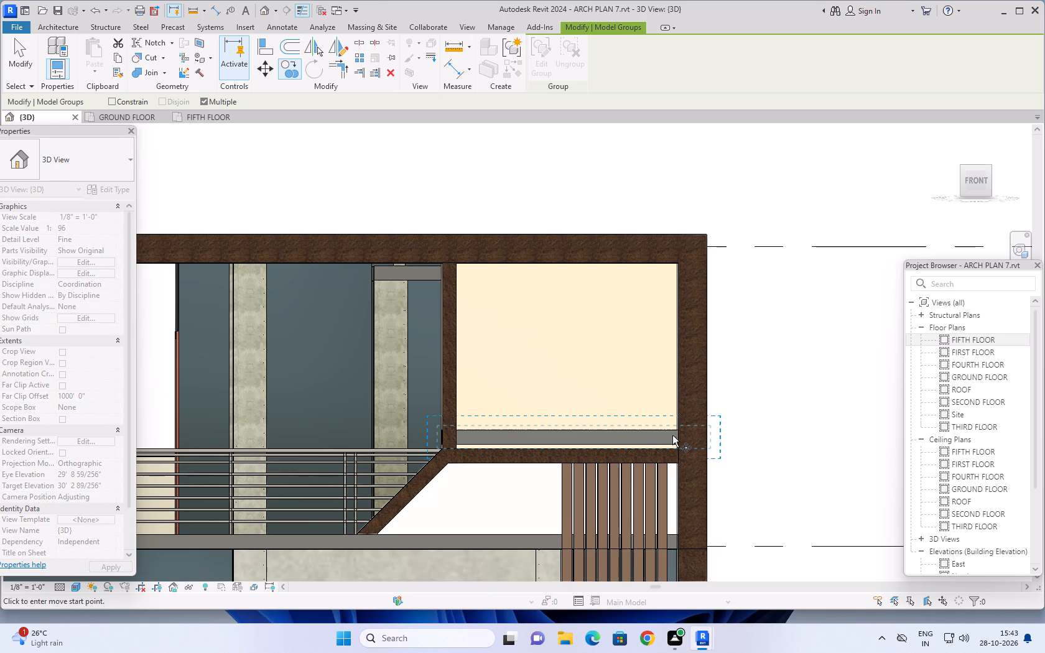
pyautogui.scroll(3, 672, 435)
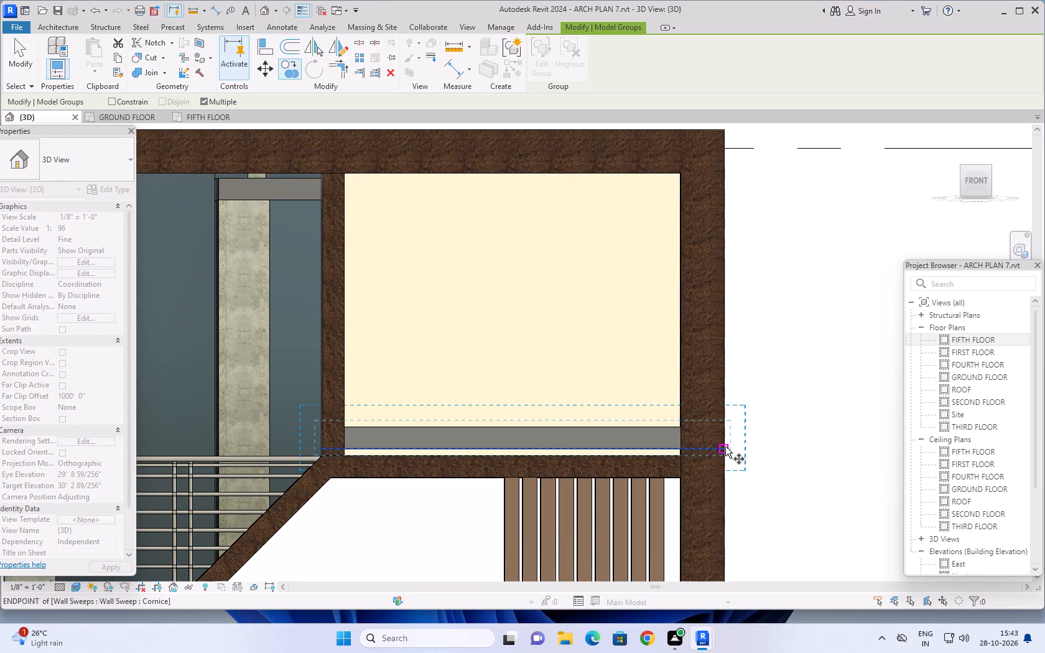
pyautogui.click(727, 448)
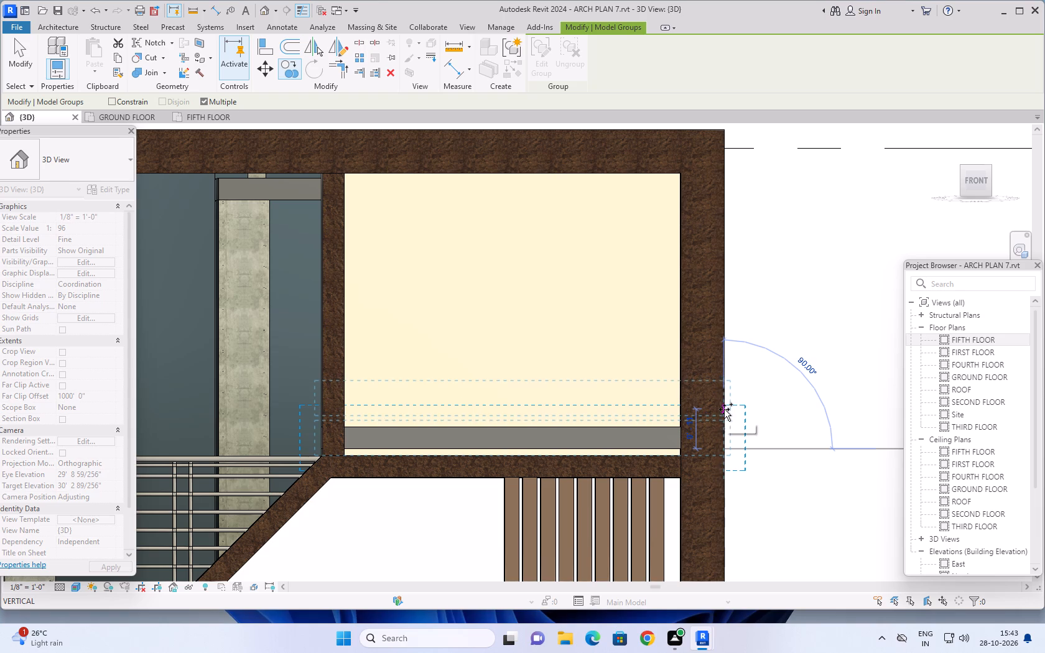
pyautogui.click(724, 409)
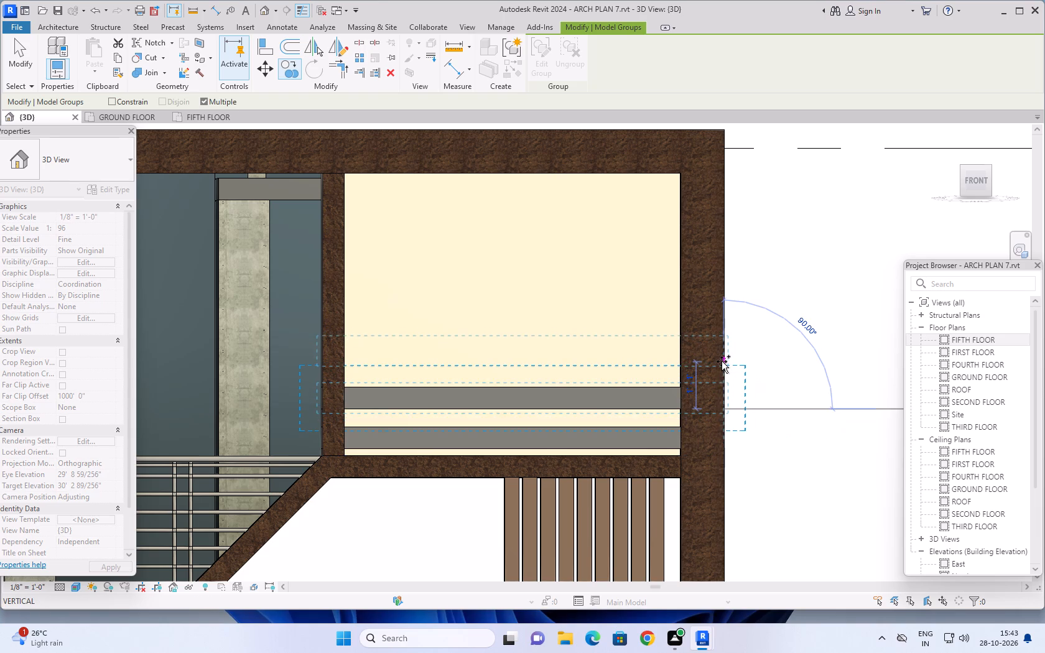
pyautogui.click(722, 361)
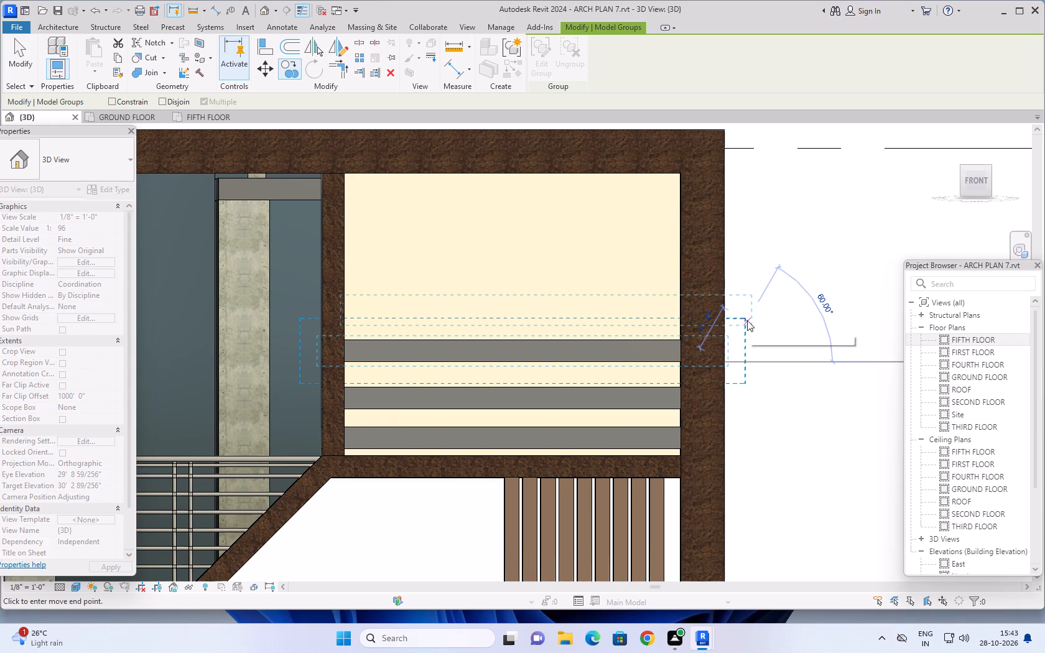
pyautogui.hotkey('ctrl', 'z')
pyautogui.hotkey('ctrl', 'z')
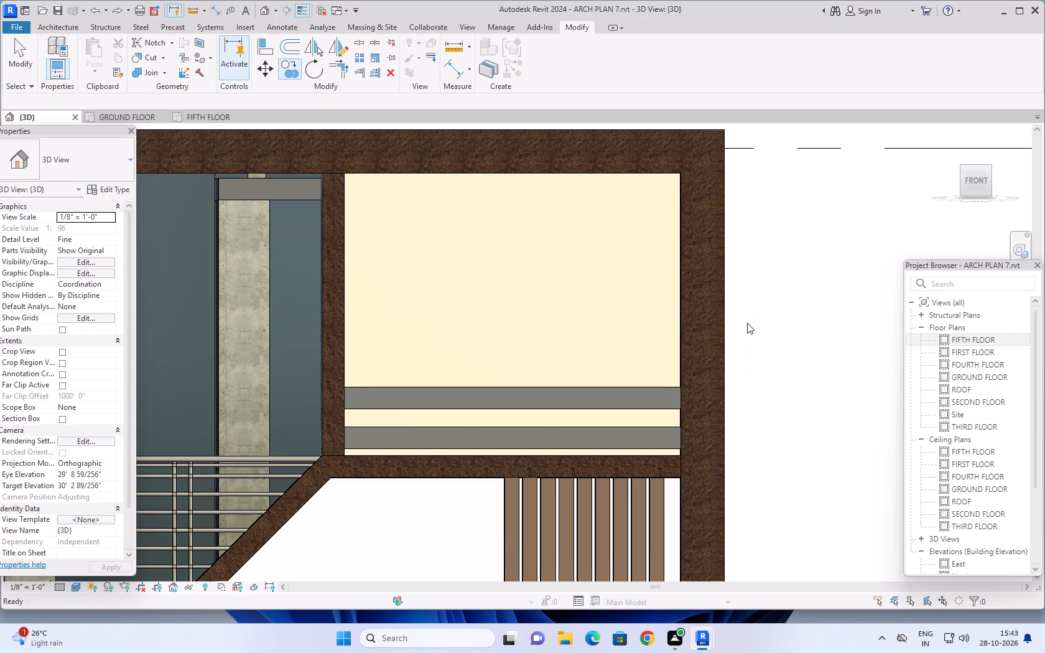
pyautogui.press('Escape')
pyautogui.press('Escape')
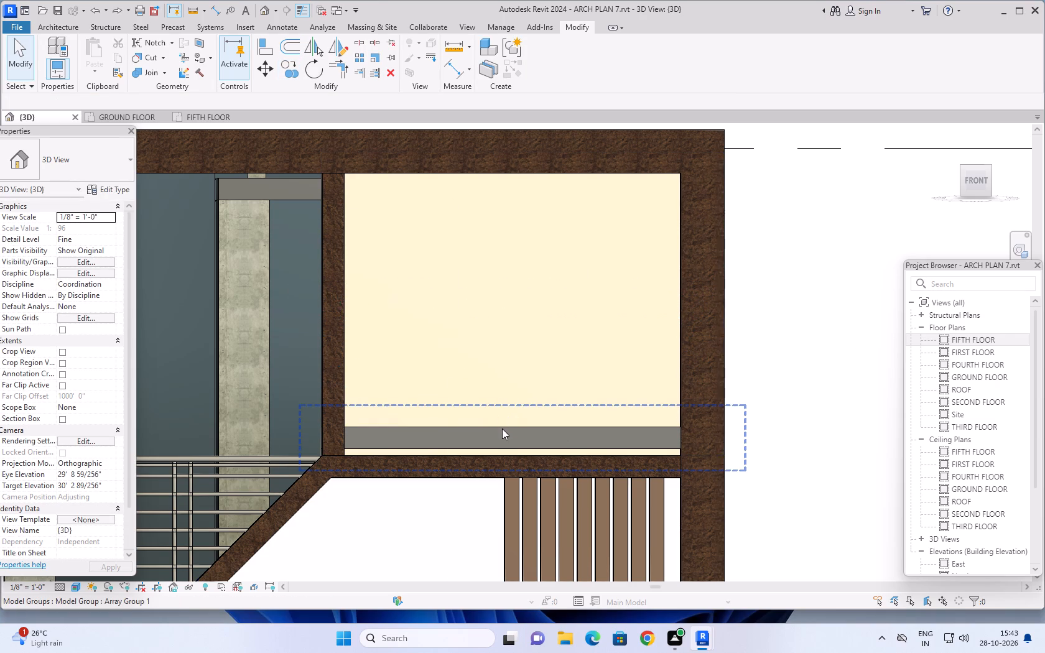
# Start a multiple copy of the bottom cornice band and place two copies vertically above it, leaving a narrow gap between bands.
pyautogui.click(503, 428)
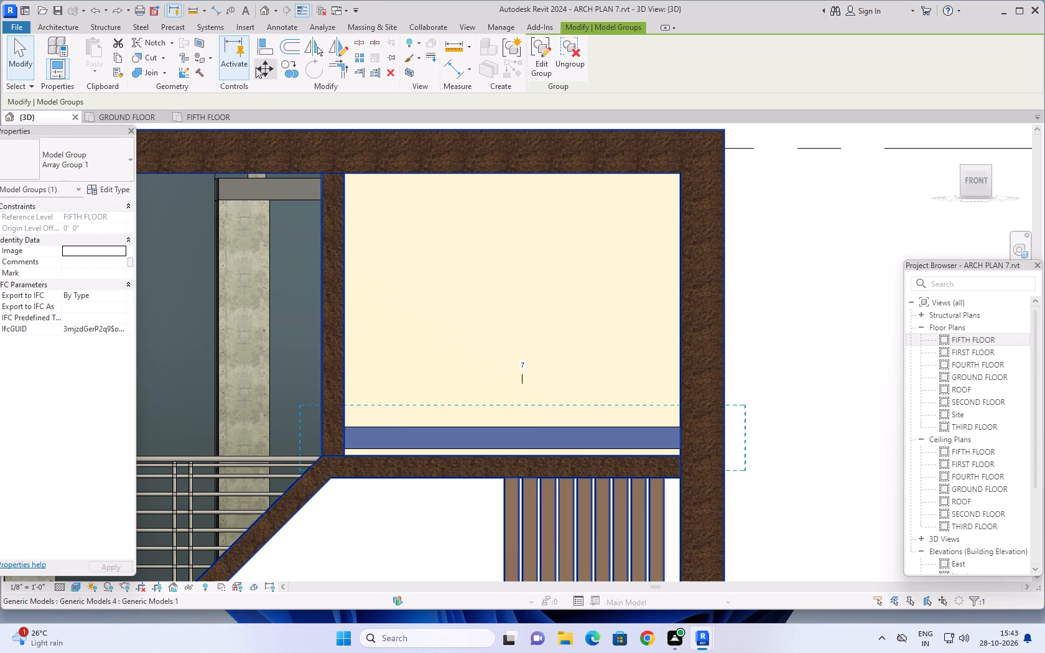
pyautogui.click(294, 67)
pyautogui.scroll(3, 708, 447)
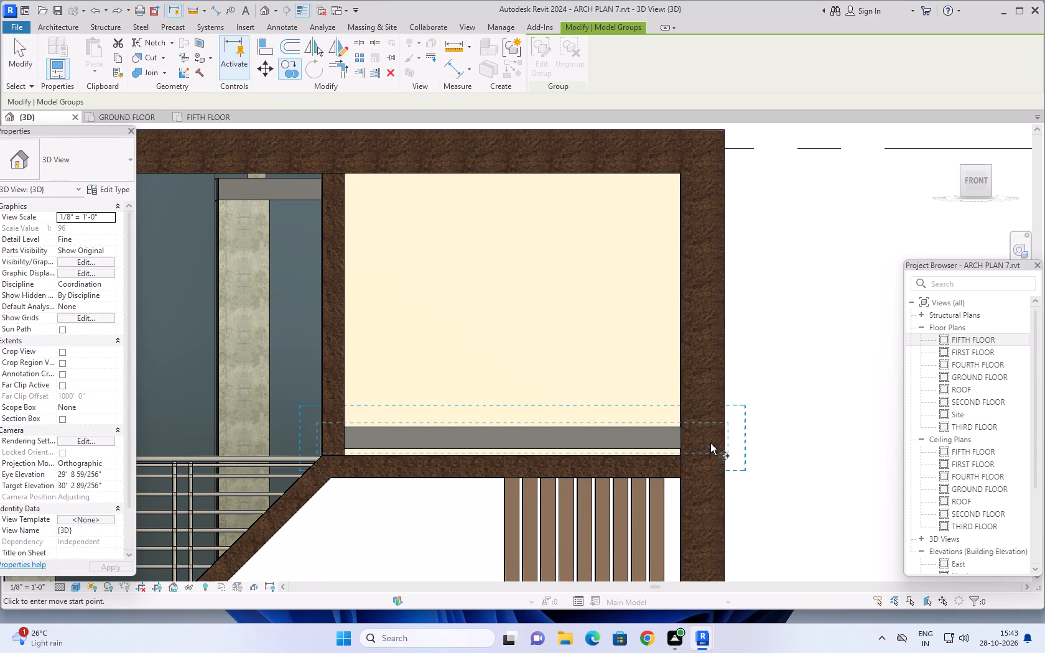
pyautogui.scroll(2, 710, 443)
pyautogui.scroll(3, 652, 455)
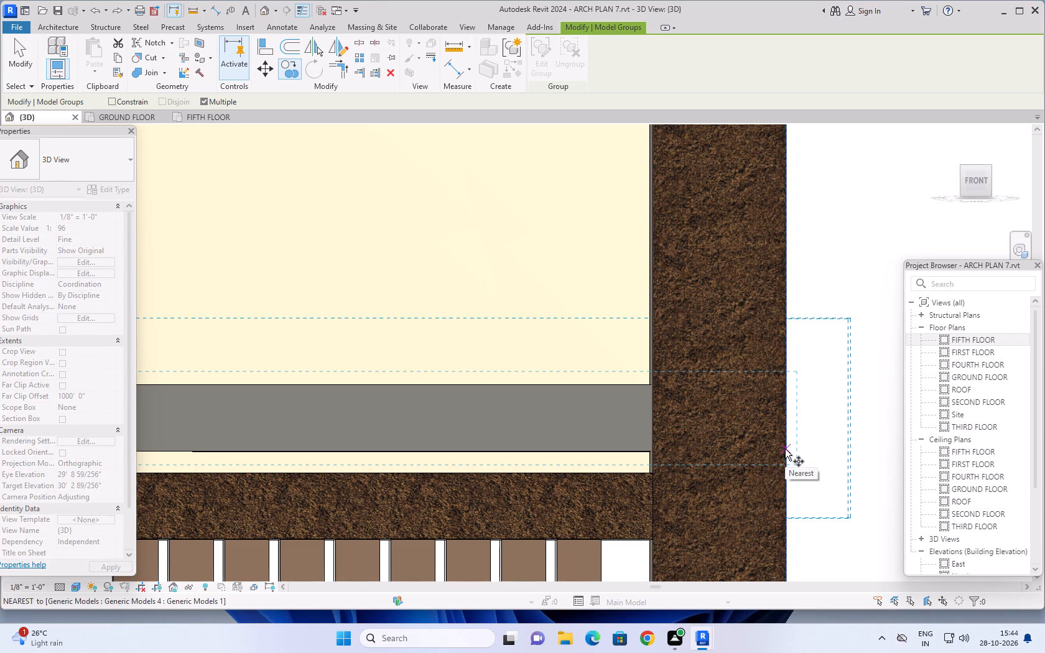
pyautogui.click(787, 449)
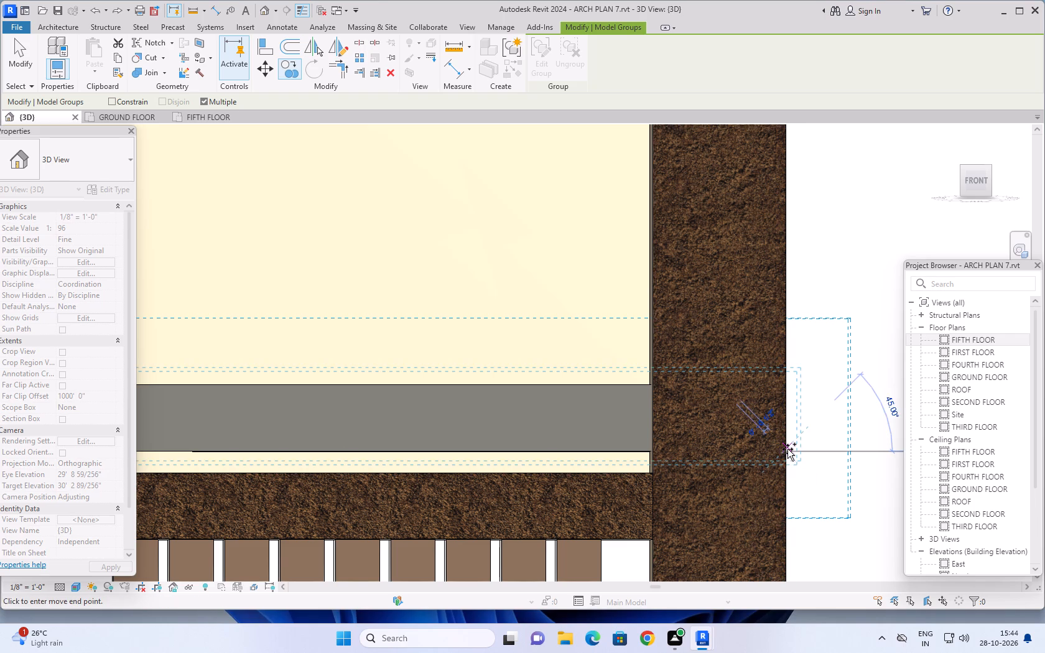
pyautogui.scroll(2, 779, 359)
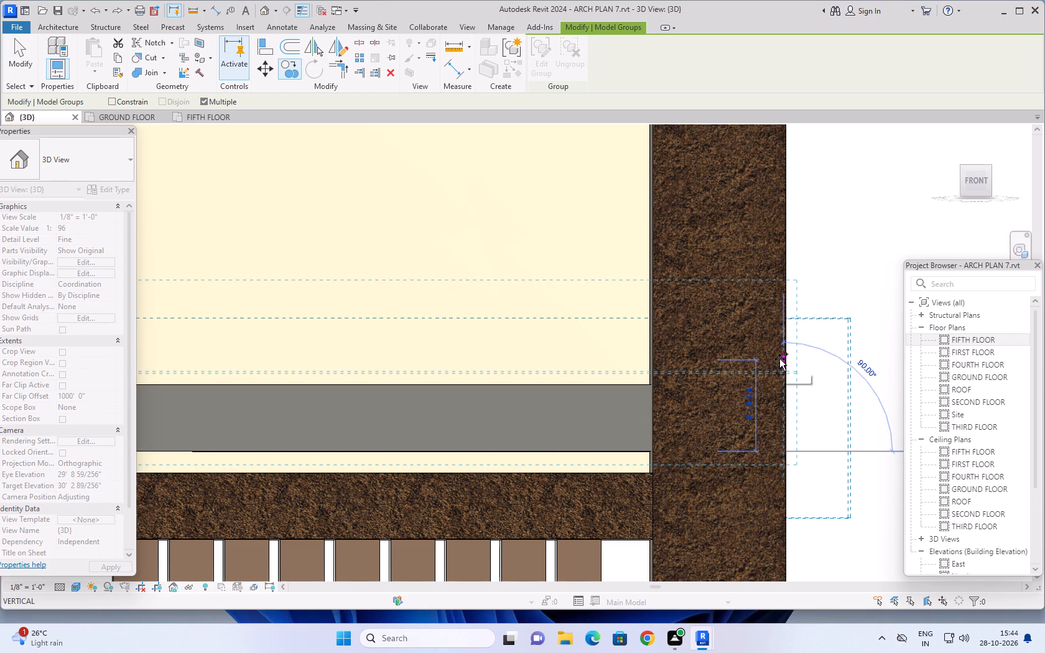
pyautogui.scroll(1, 779, 359)
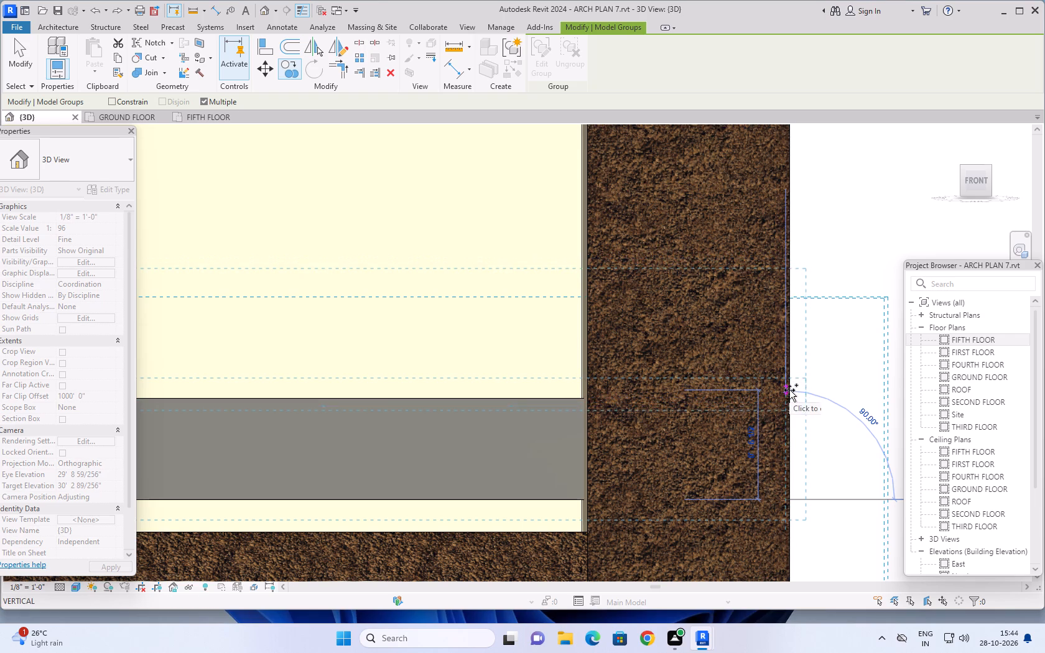
pyautogui.click(788, 358)
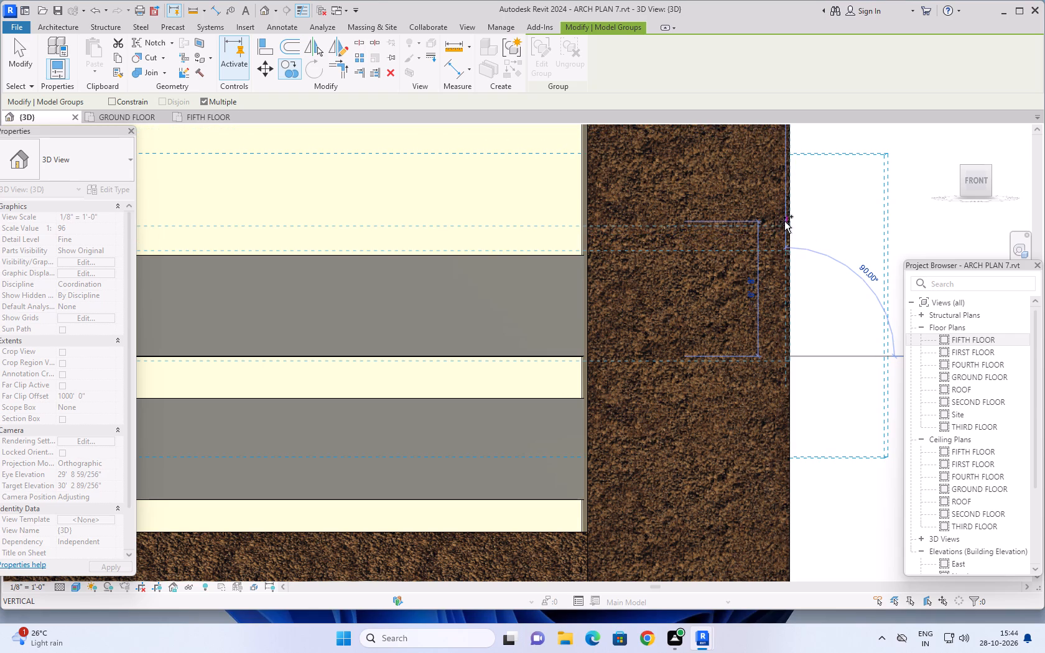
pyautogui.click(784, 220)
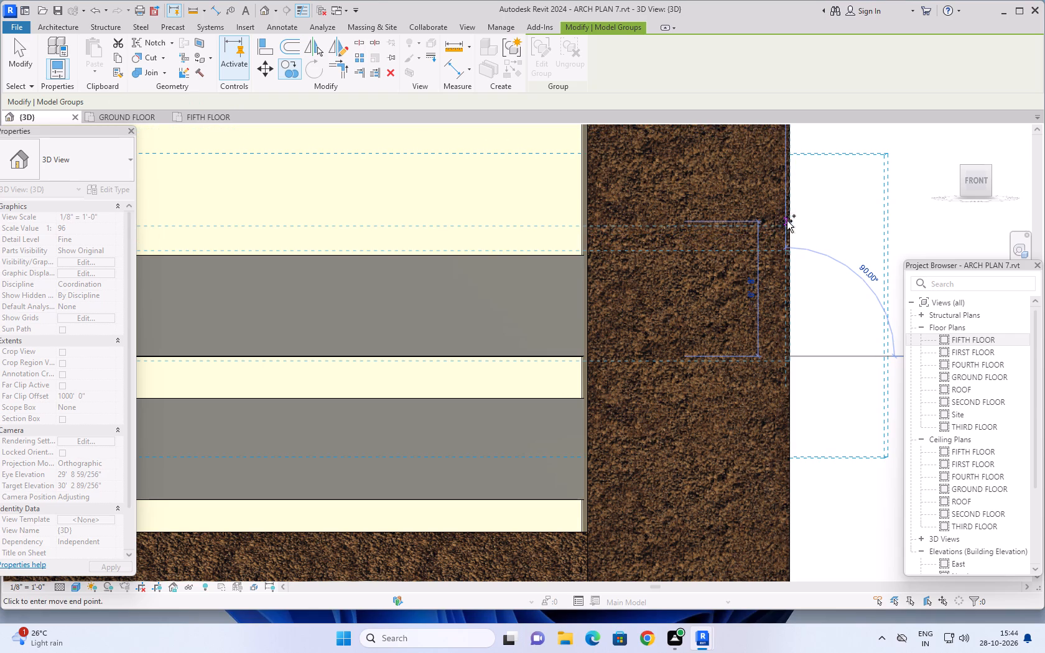
# Place three more cornice band copies vertically up the framed rooftop wall, each with a narrow gap above the previous one.
pyautogui.scroll(-2, 789, 222)
pyautogui.moveTo(797, 223); pyautogui.dragTo(785, 357, button='middle')
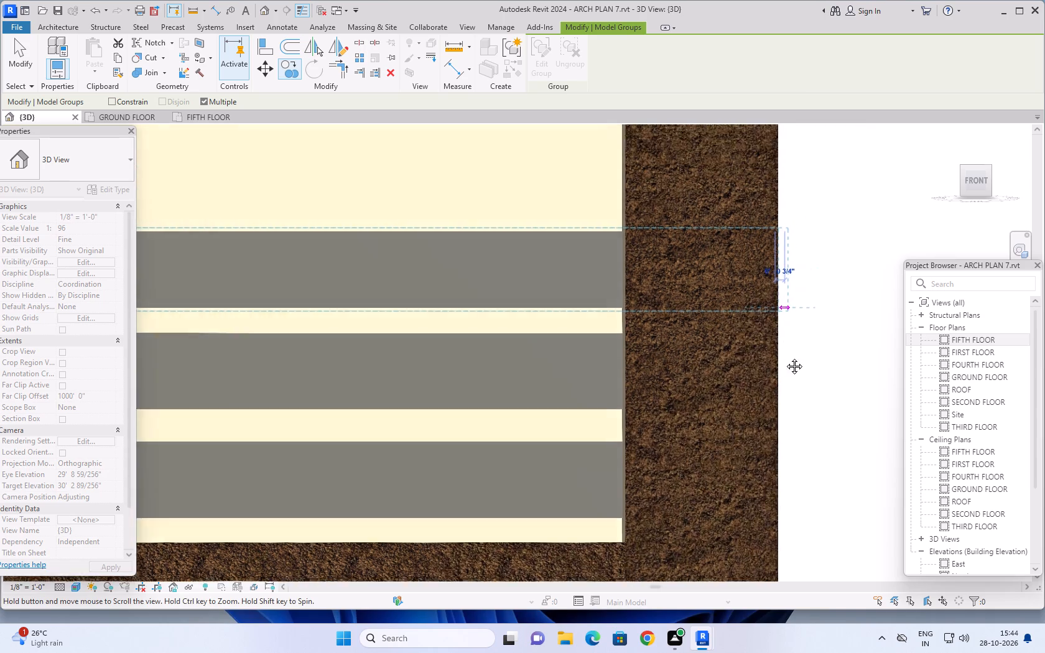
pyautogui.moveTo(785, 357); pyautogui.dragTo(783, 405, button='middle')
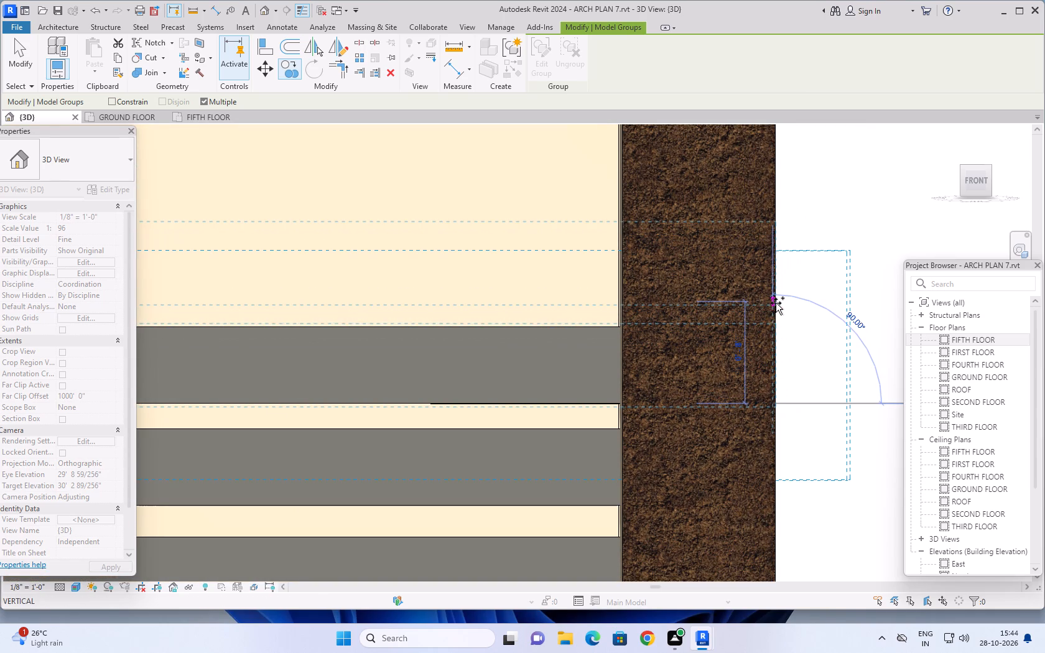
pyautogui.click(774, 303)
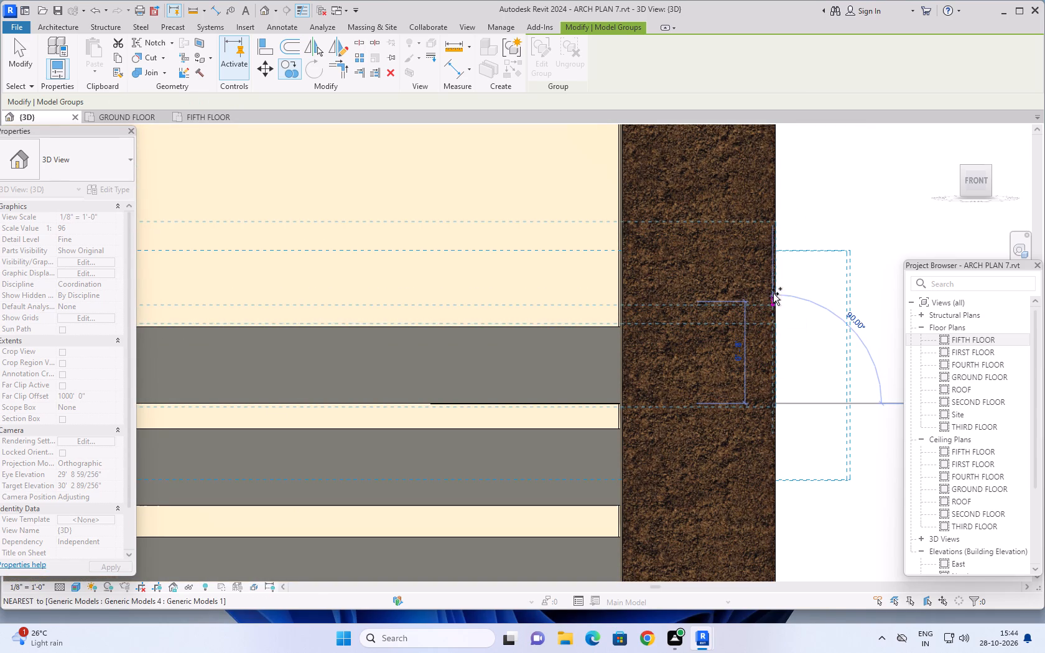
pyautogui.scroll(-2, 769, 220)
pyautogui.moveTo(766, 231); pyautogui.dragTo(753, 357, button='middle')
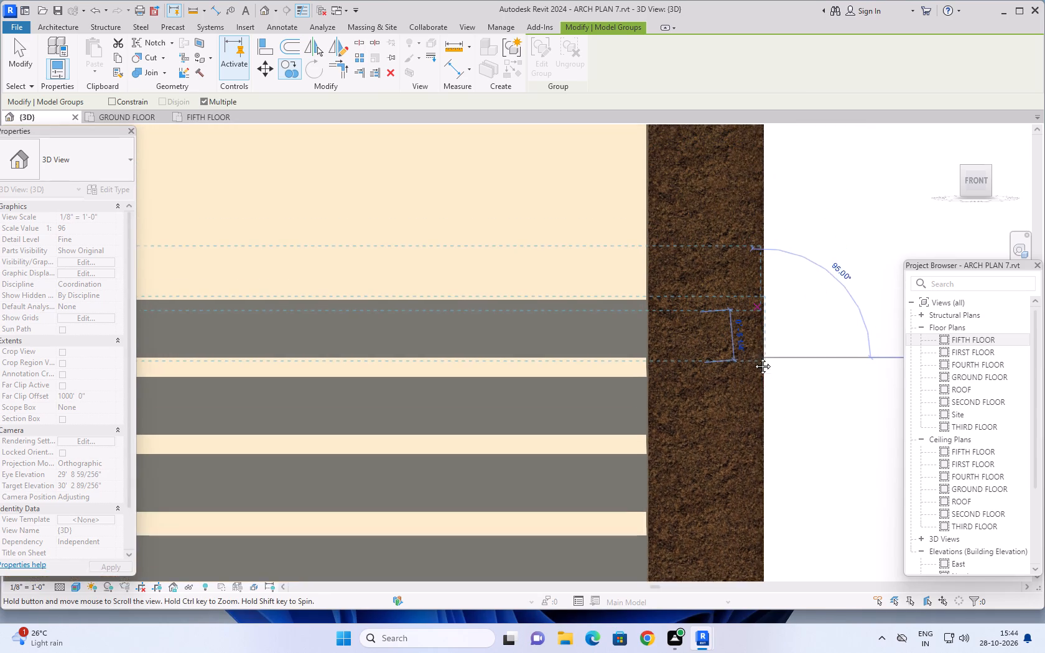
pyautogui.moveTo(753, 357); pyautogui.dragTo(753, 387, button='middle')
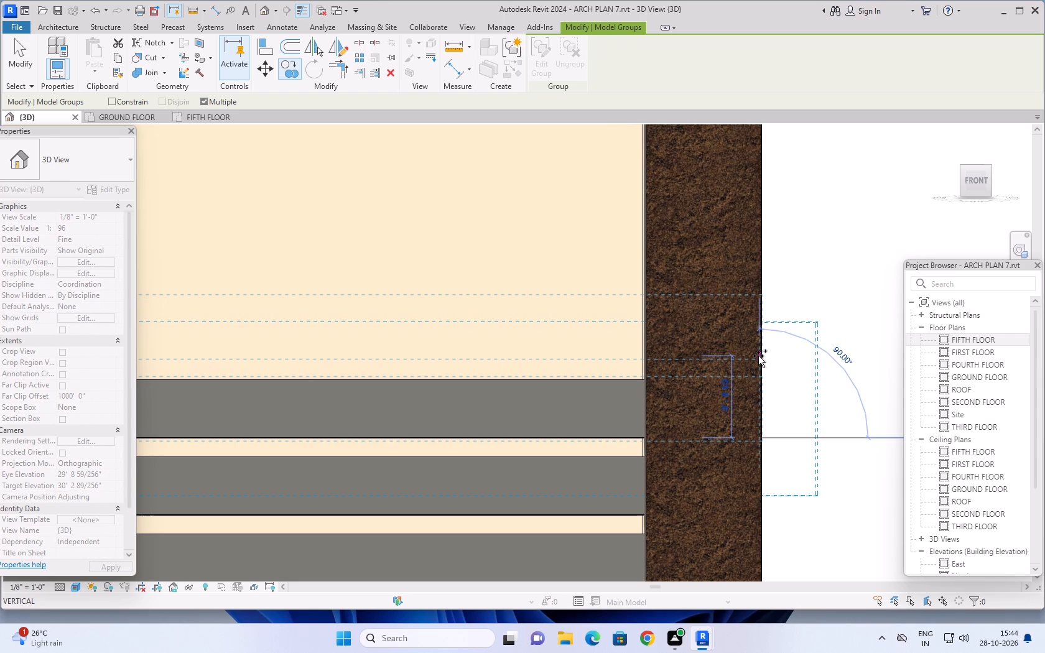
pyautogui.click(755, 354)
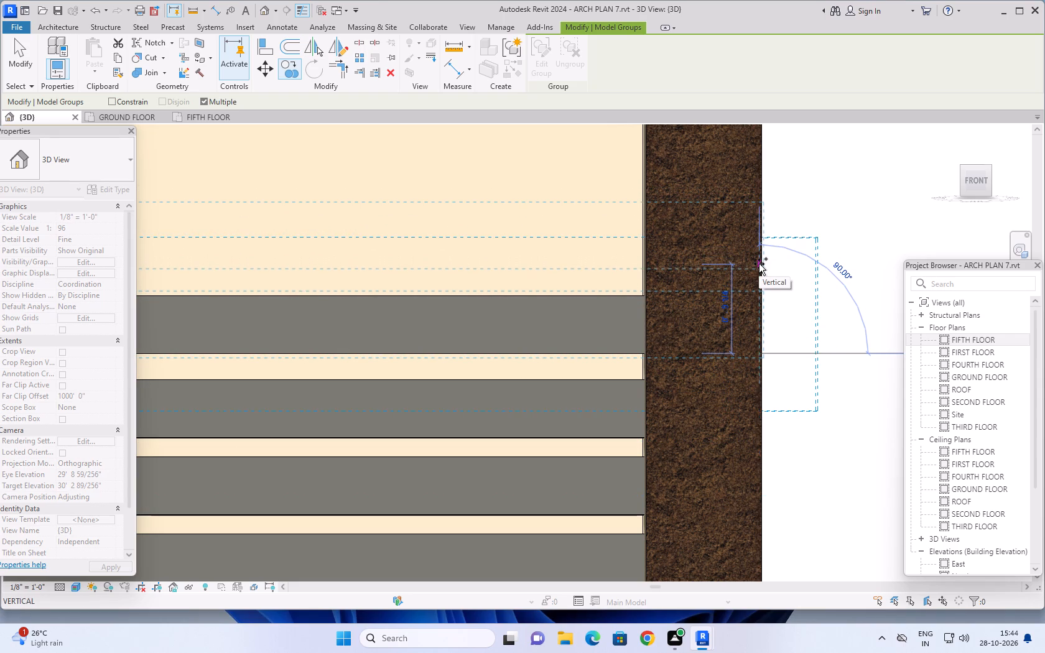
pyautogui.click(759, 264)
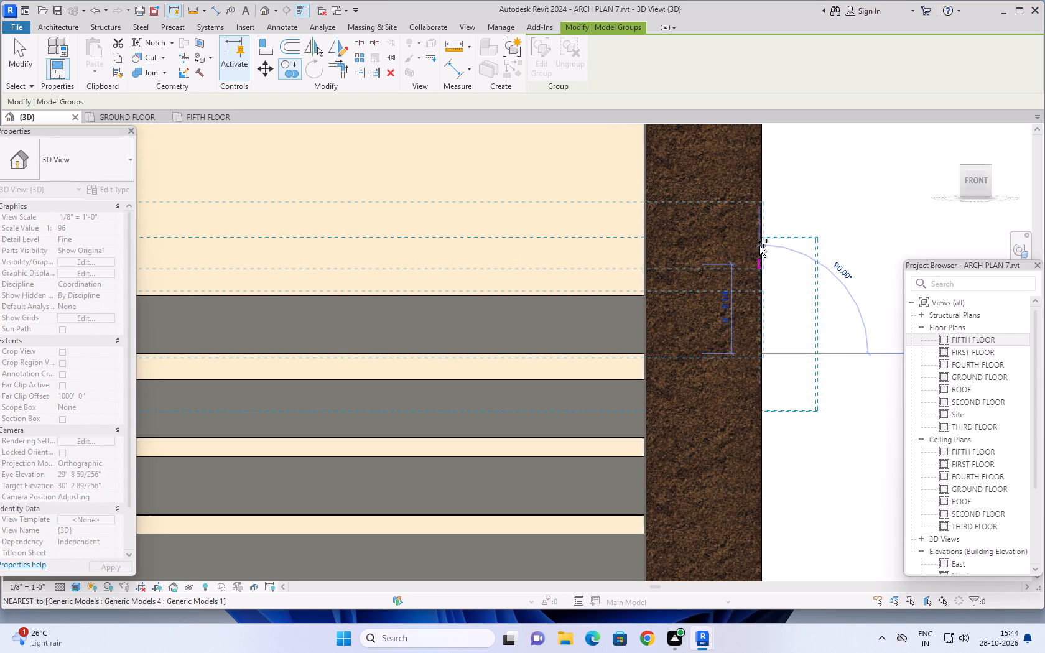
# Place two final cornice band copies in the remaining upper part of the framed wall and end the copying.
pyautogui.scroll(-2, 759, 248)
pyautogui.moveTo(759, 274); pyautogui.dragTo(754, 433, button='middle')
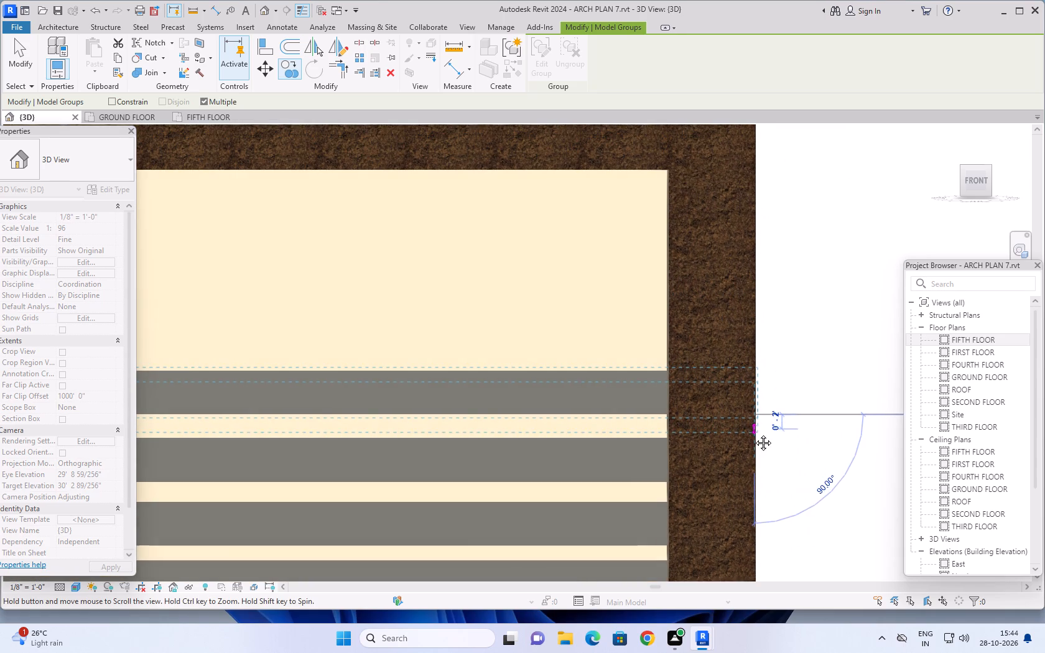
pyautogui.moveTo(754, 433); pyautogui.dragTo(754, 435, button='middle')
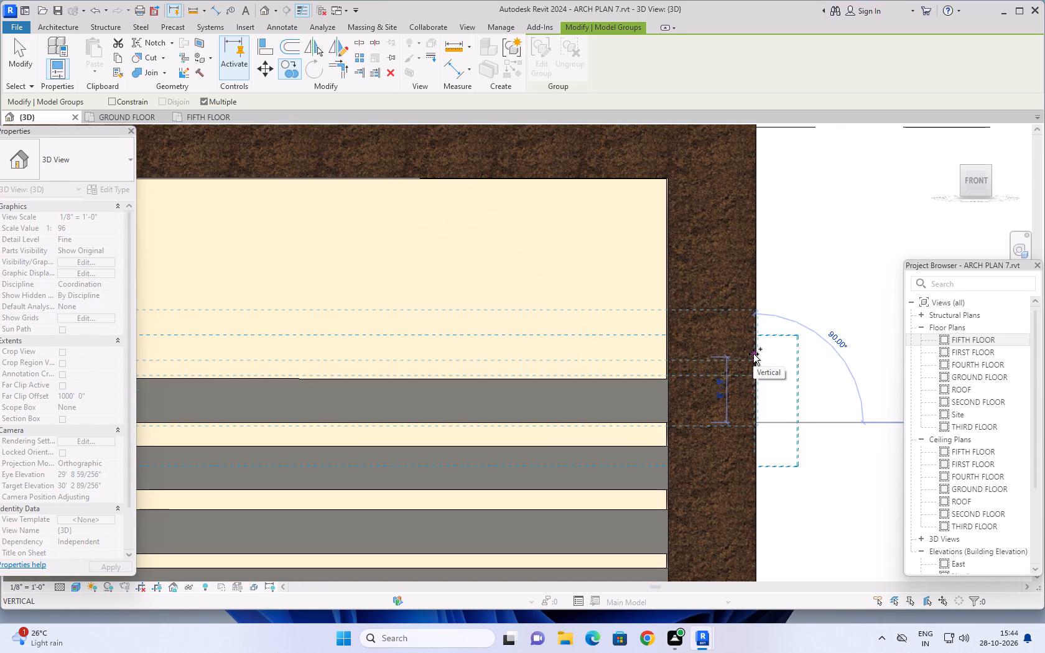
pyautogui.click(754, 353)
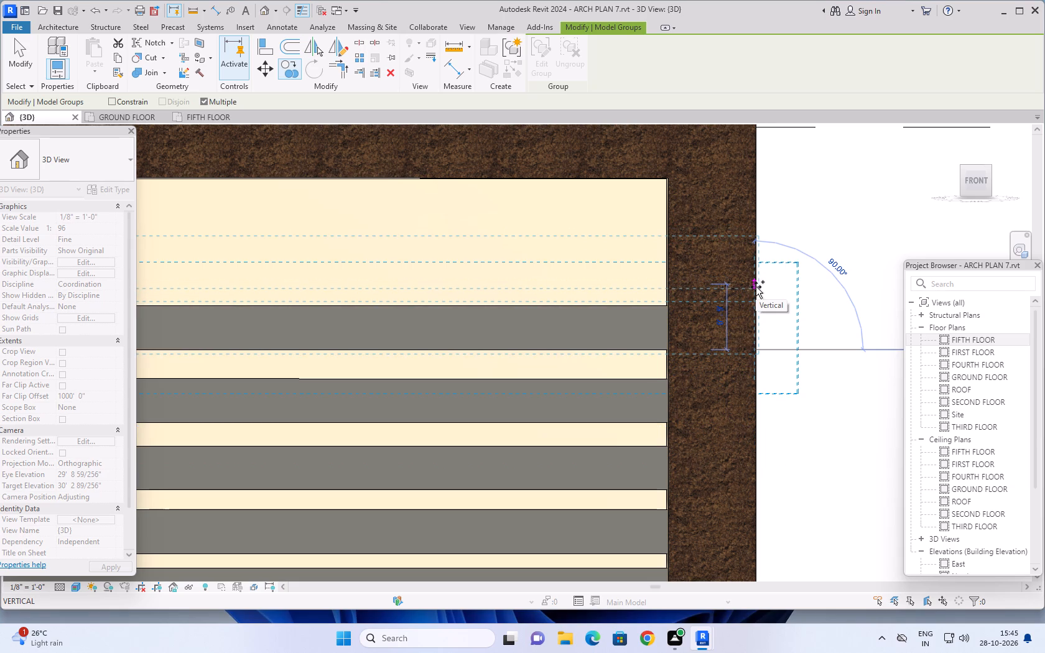
pyautogui.click(756, 287)
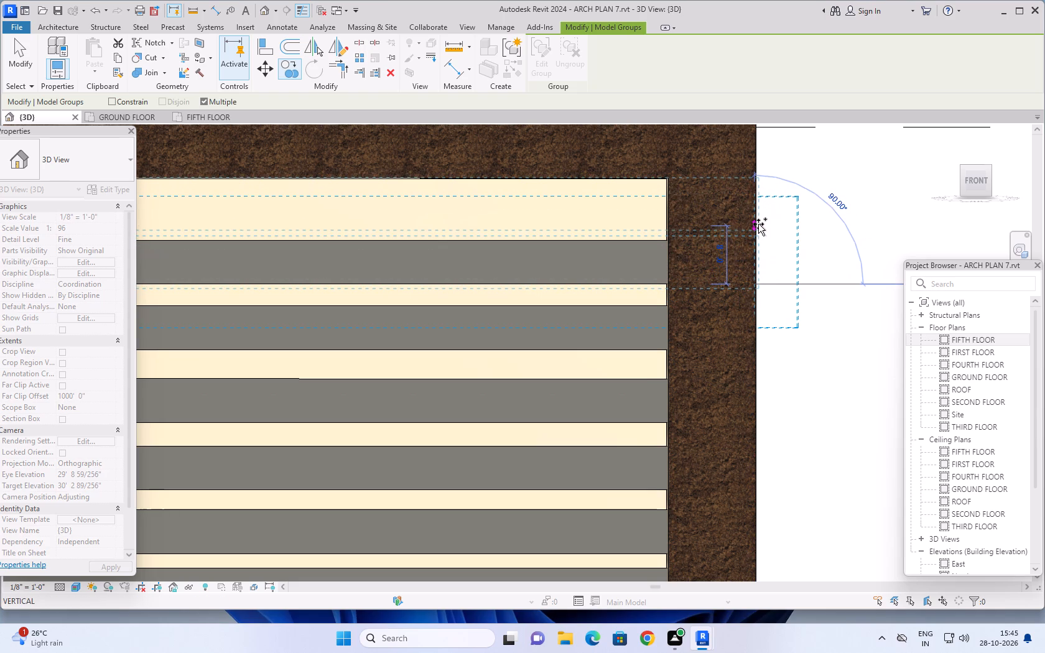
pyautogui.scroll(-7, 758, 224)
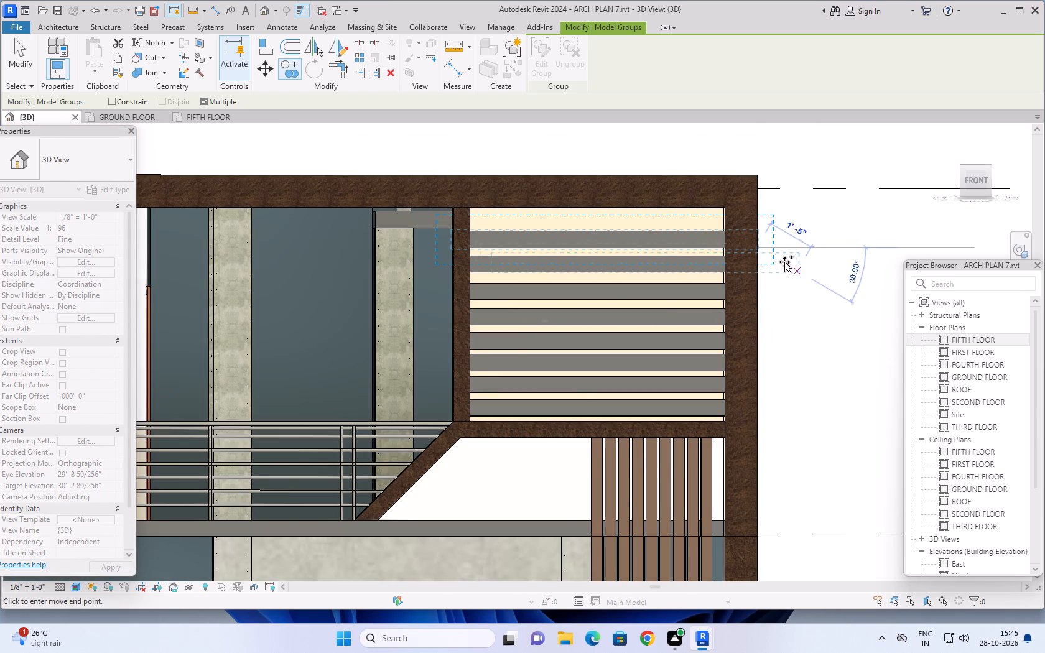
pyautogui.scroll(4, 769, 244)
pyautogui.press('Escape')
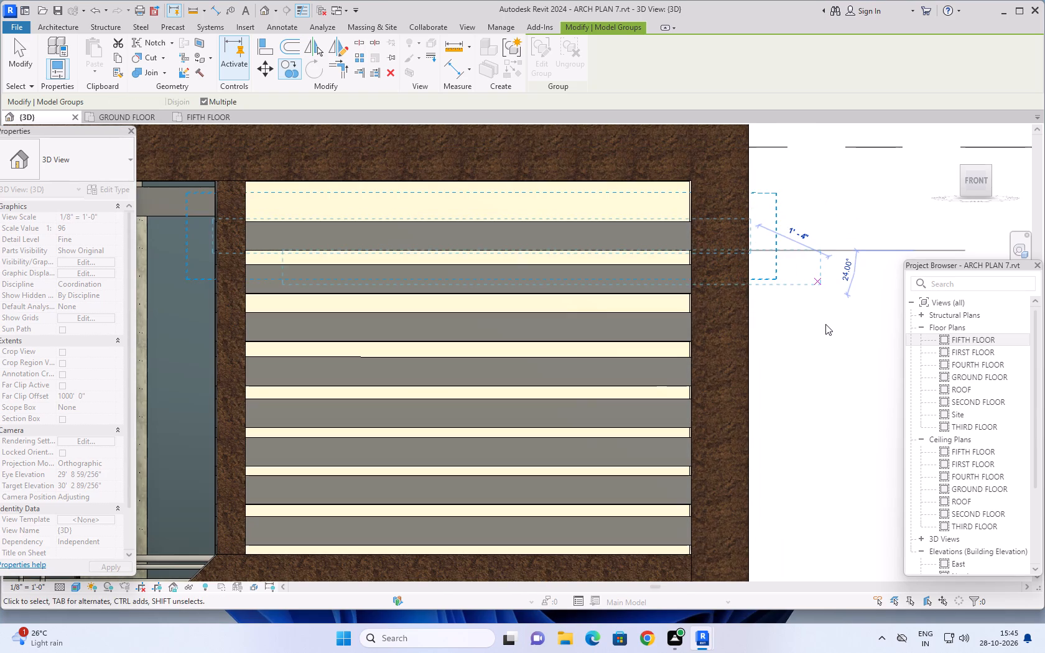
# Nudge the topmost cornice band up toward the frame's top beam, to an origin level offset of 5' 6".
pyautogui.scroll(-2, 826, 331)
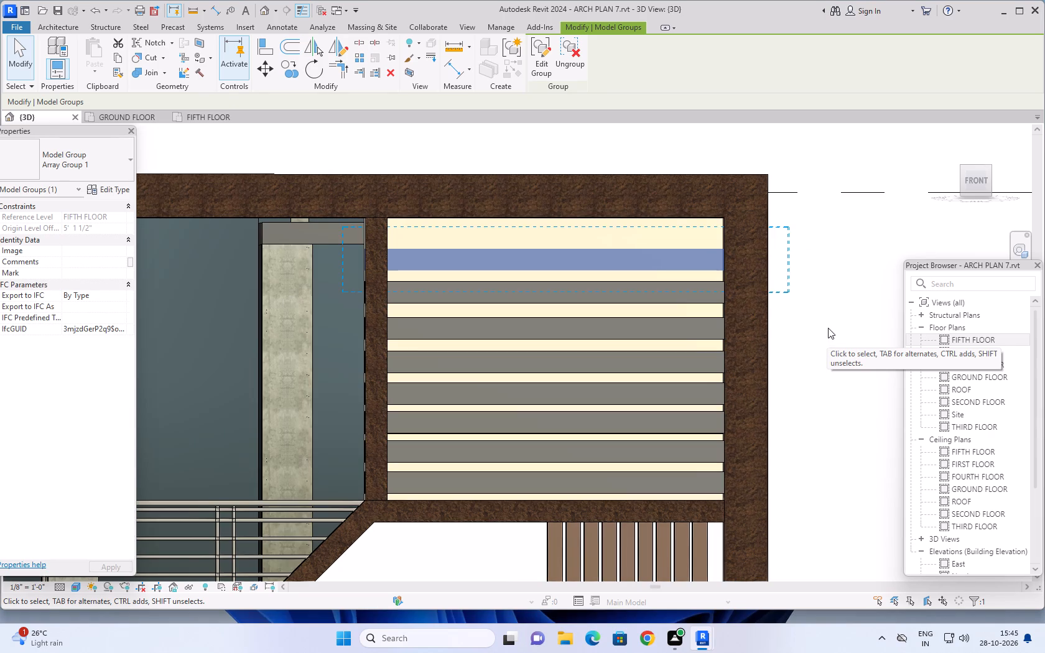
pyautogui.press('Up')
pyautogui.press('Up')
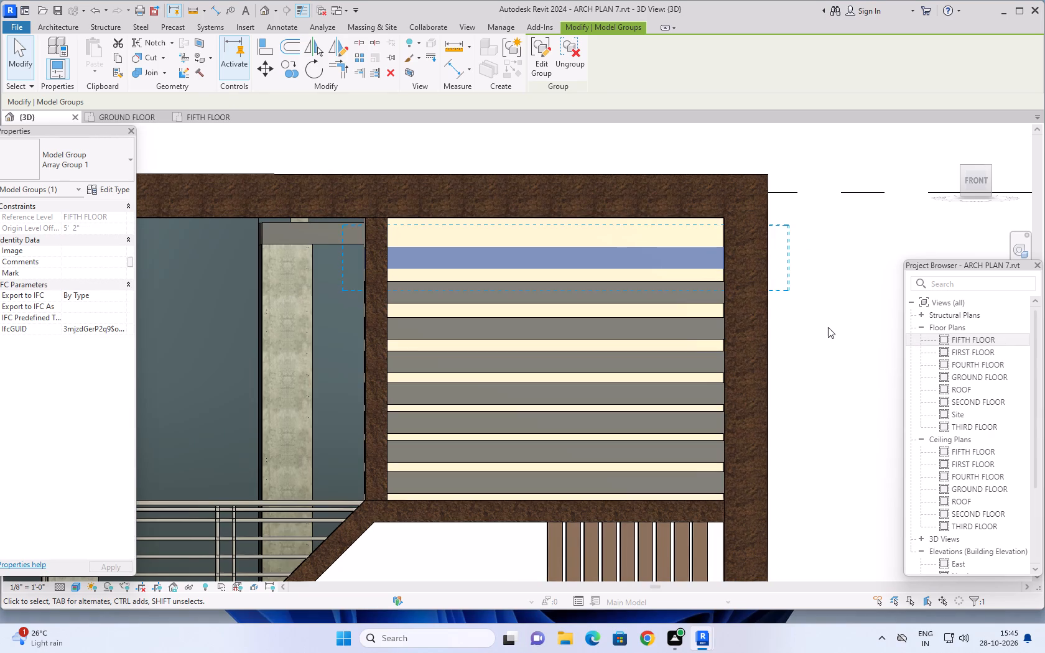
pyautogui.press('Up')
pyautogui.press('Up')
pyautogui.press('Up')
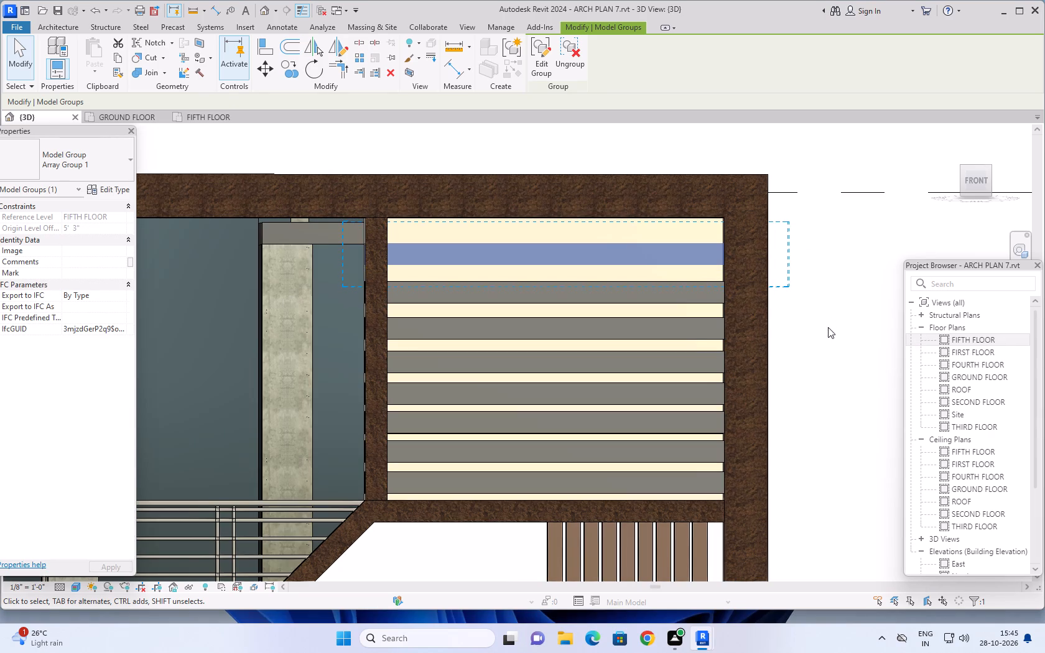
pyautogui.press('Up')
pyautogui.press('Up')
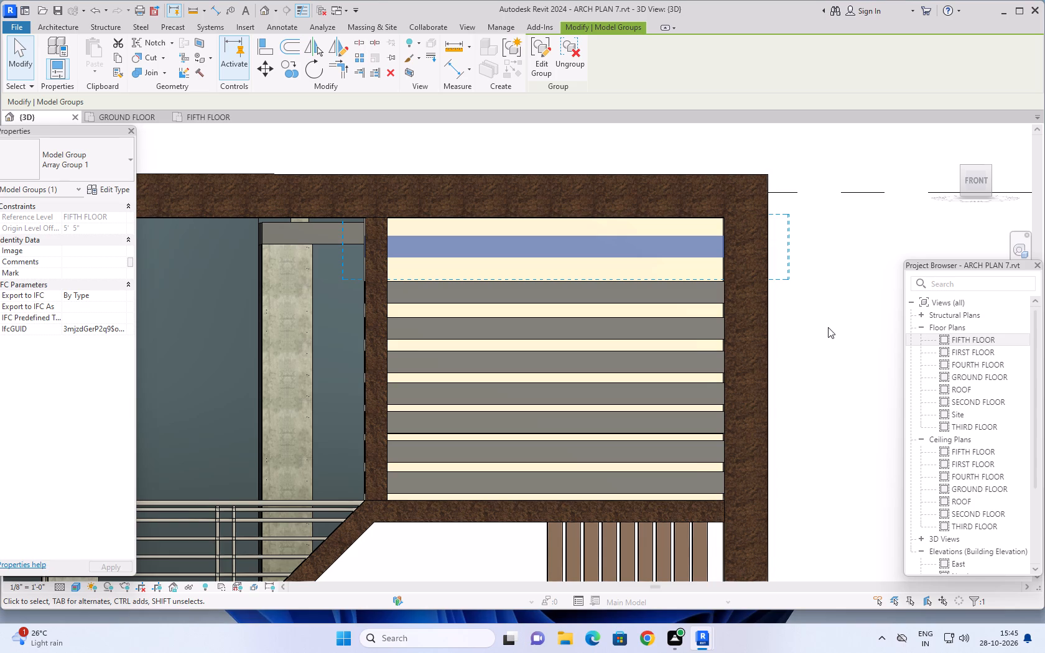
pyautogui.press('Up')
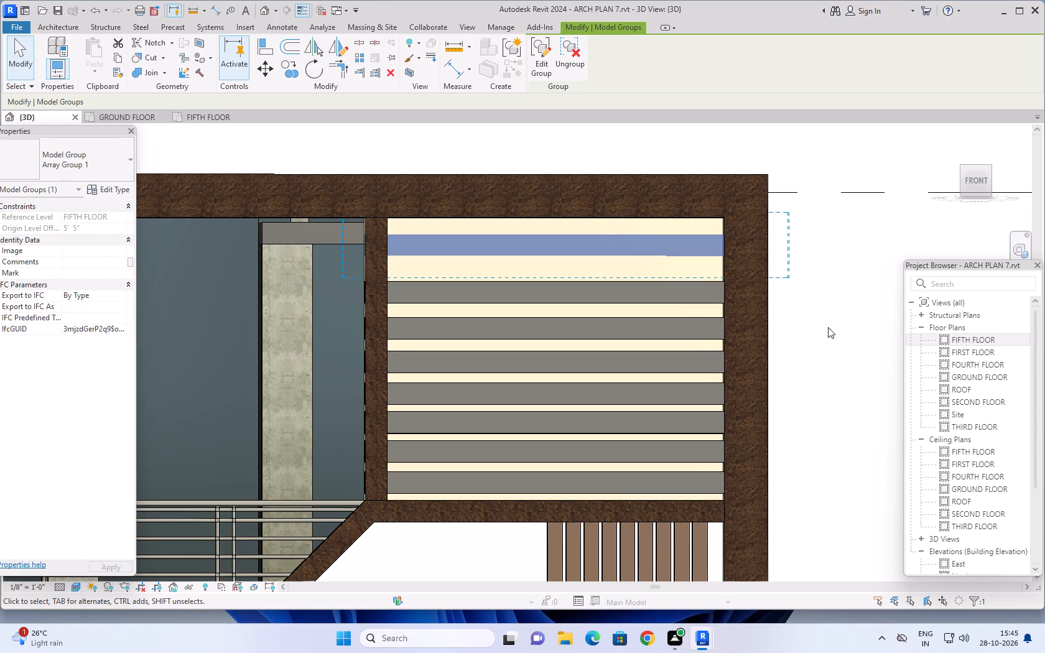
pyautogui.press('Up')
pyautogui.scroll(2, 824, 295)
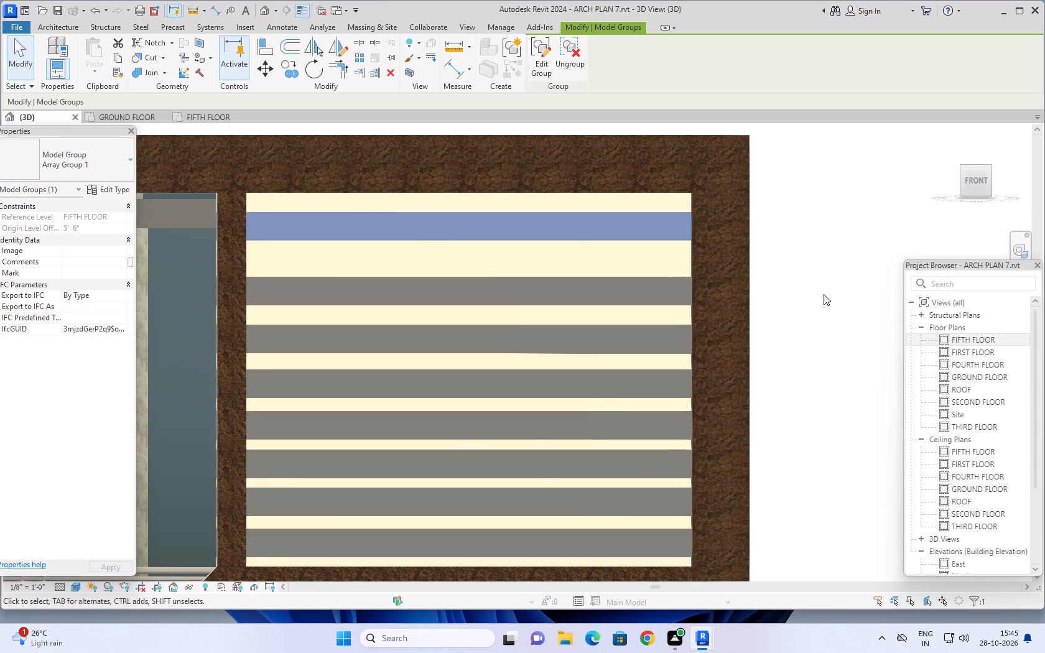
# Nudge the topmost cornice band further up toward the frame's top beam, to an origin level offset of 5' 7 1/2".
pyautogui.moveTo(818, 315); pyautogui.dragTo(894, 316, button='middle')
pyautogui.press('Up')
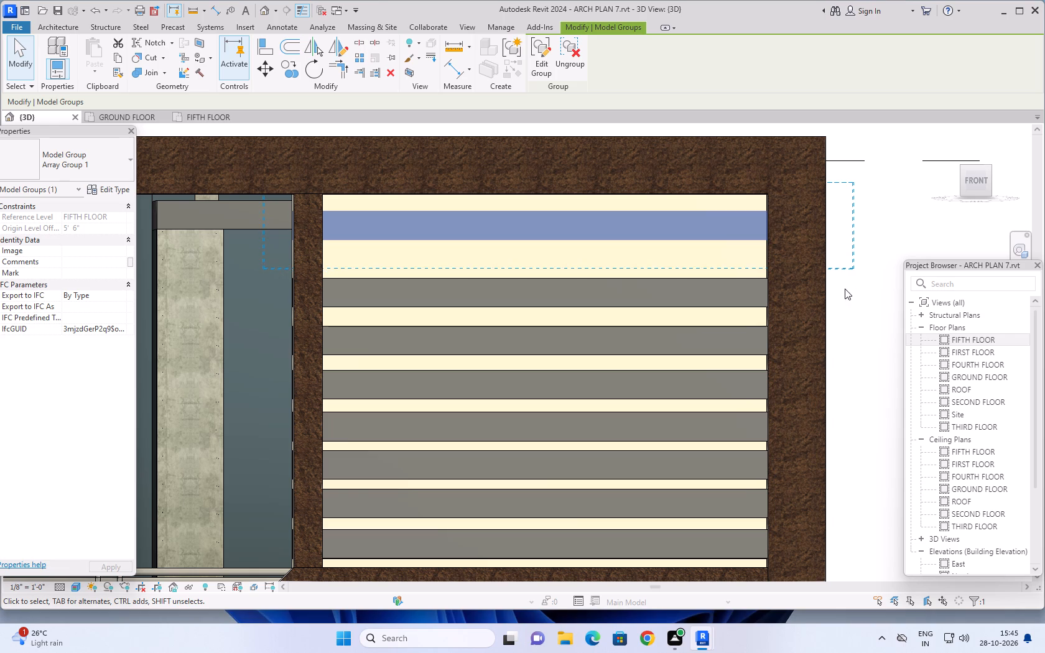
pyautogui.scroll(1, 844, 296)
pyautogui.press('Up')
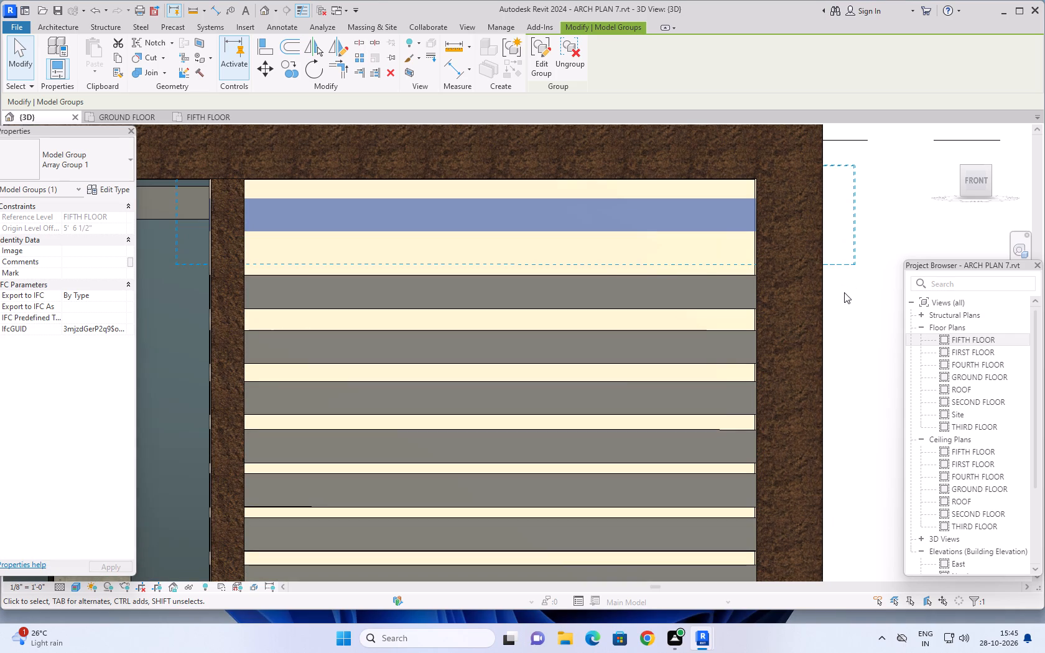
pyautogui.press('Up')
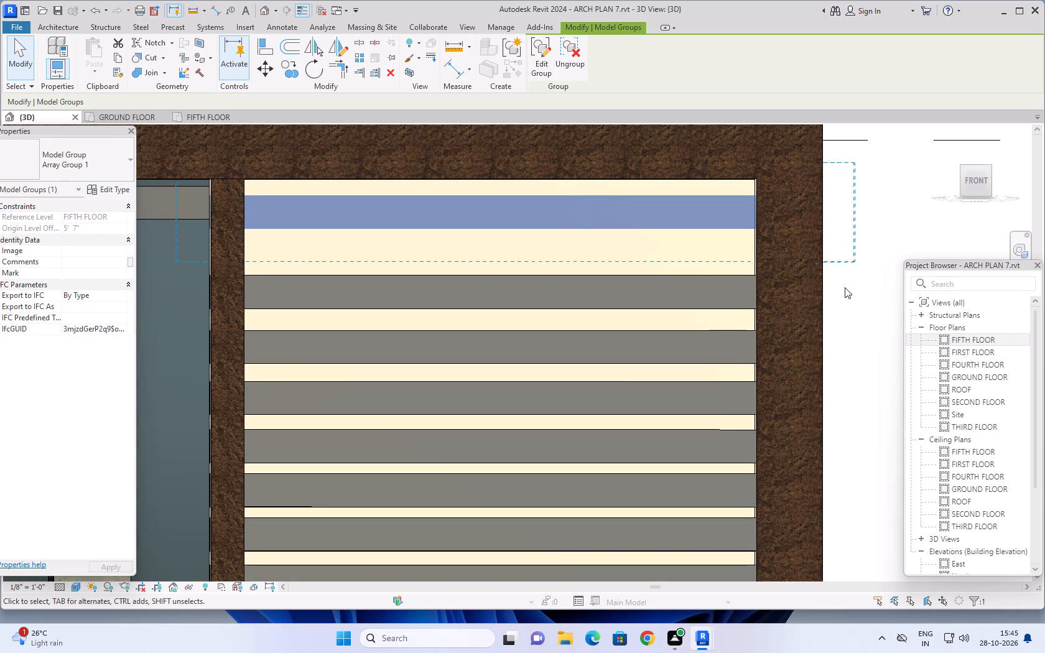
pyautogui.click(857, 299)
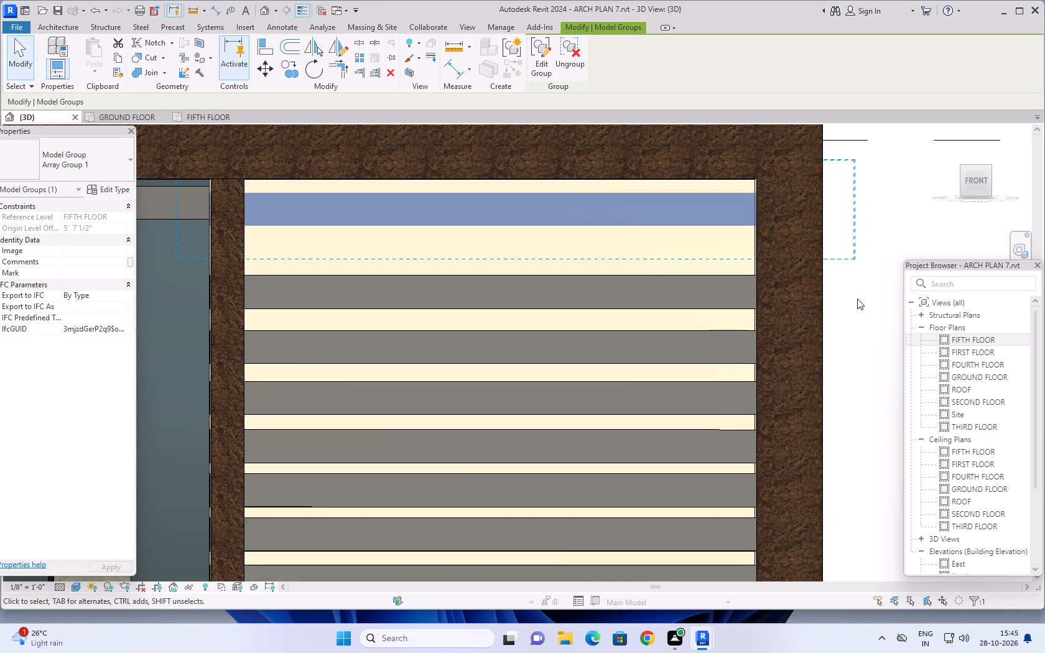
# Nudge the second cornice band from the top upward to an origin level offset of 4' 10".
pyautogui.click(686, 290)
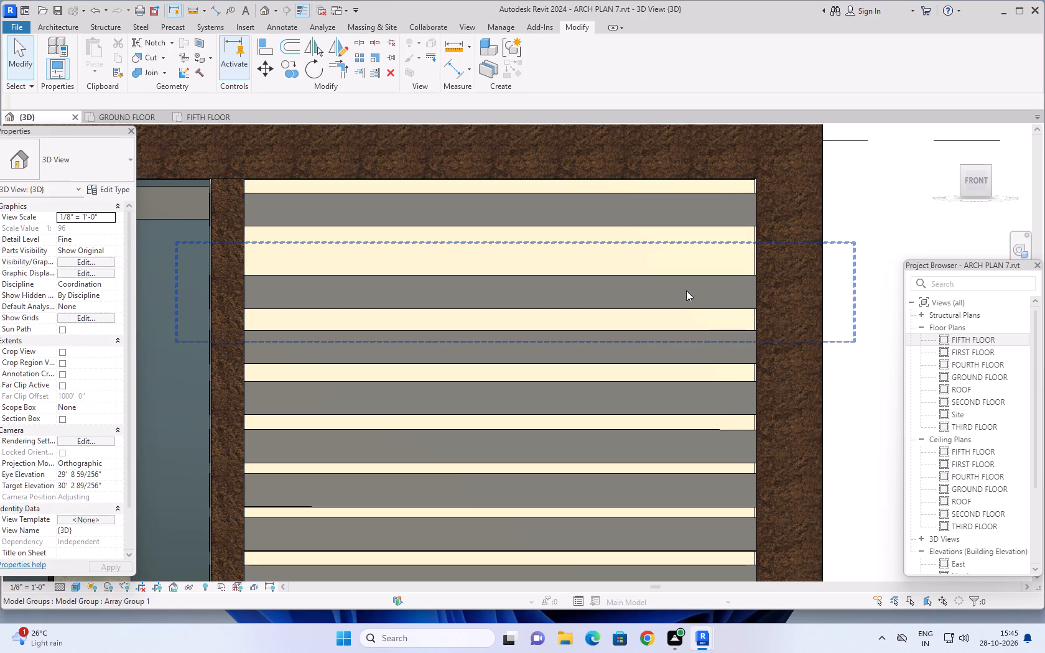
pyautogui.press('Up')
pyautogui.press('Up')
pyautogui.press('Up')
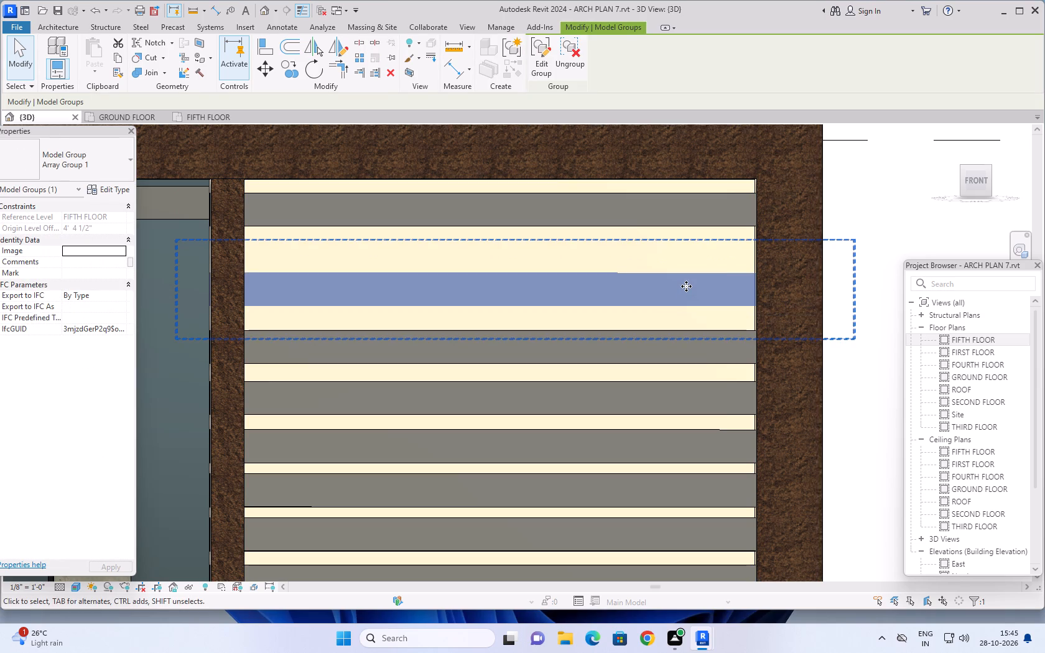
pyautogui.press('Up')
pyautogui.press('Up')
pyautogui.press('Up')
pyautogui.press('Up')
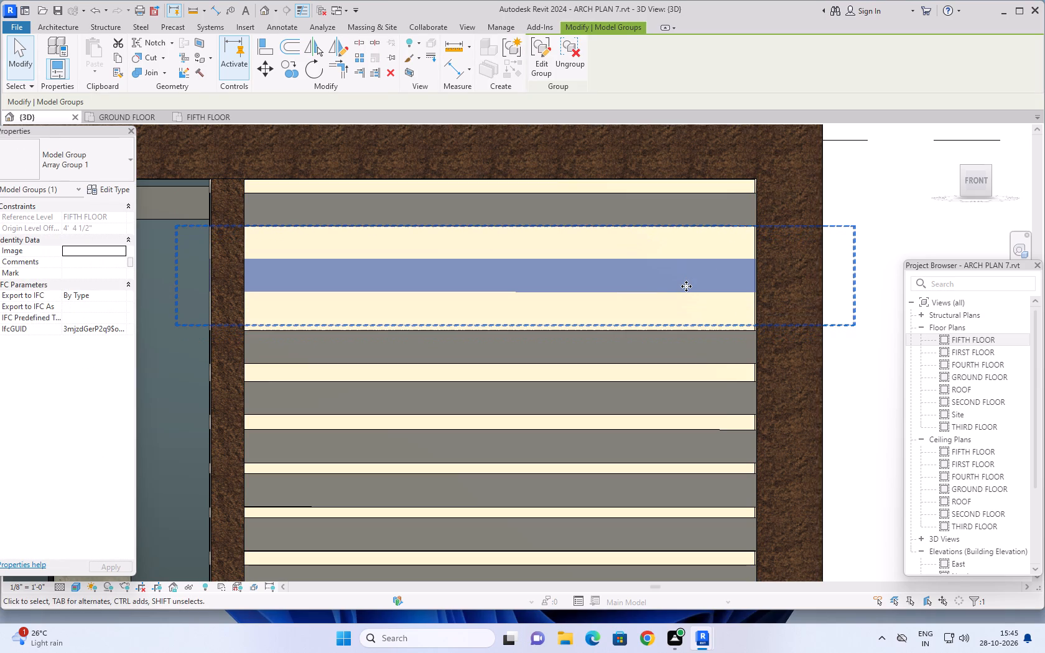
pyautogui.press('Up')
pyautogui.press('Up')
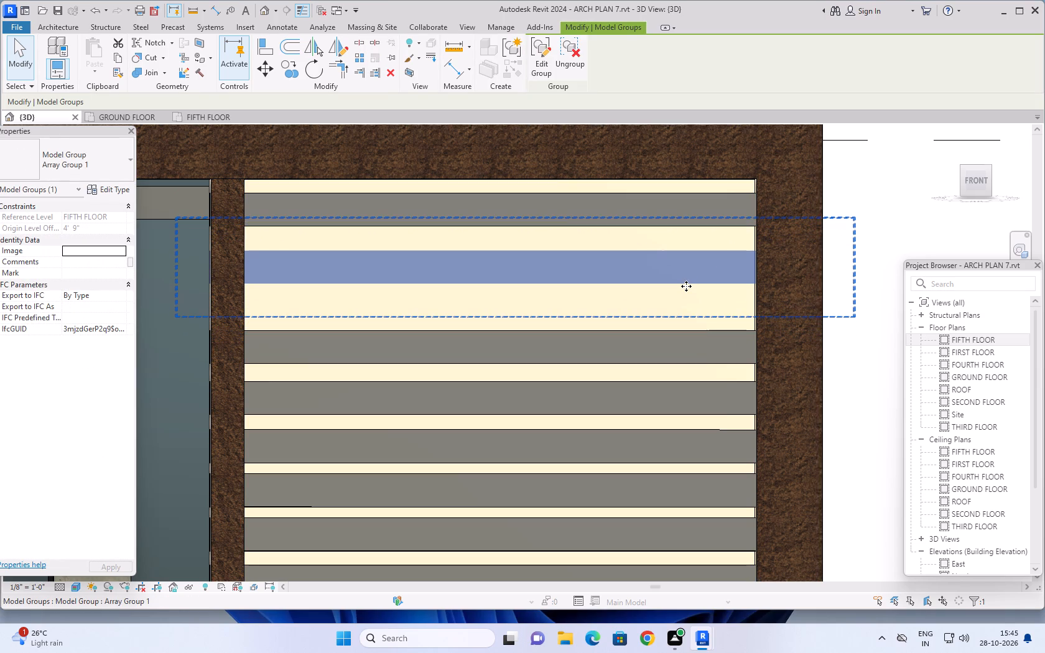
pyautogui.press('Up')
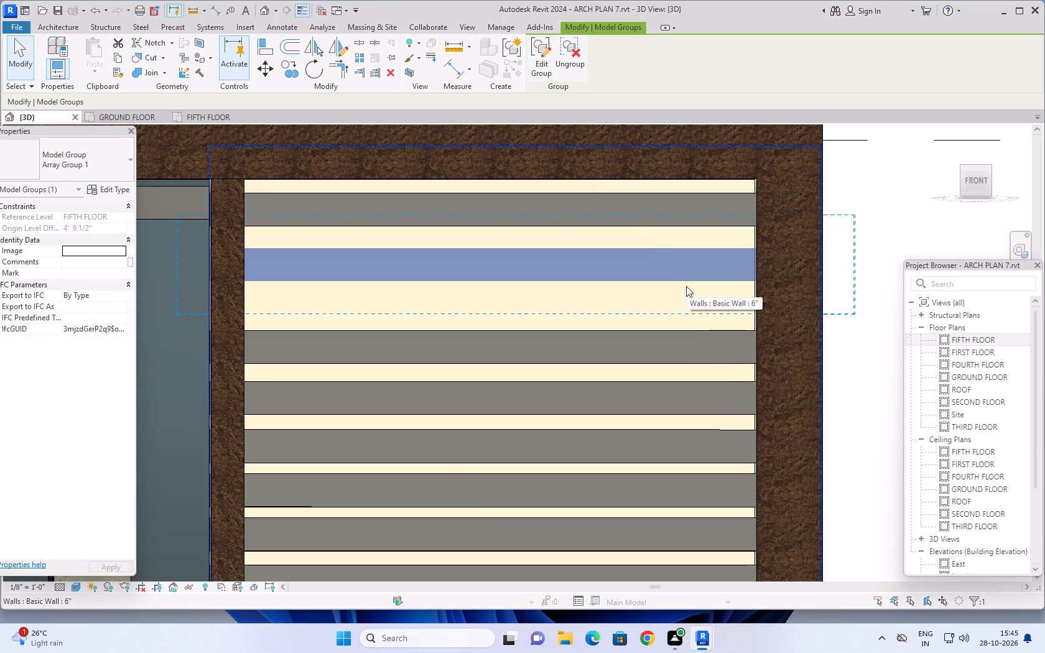
pyautogui.press('Up')
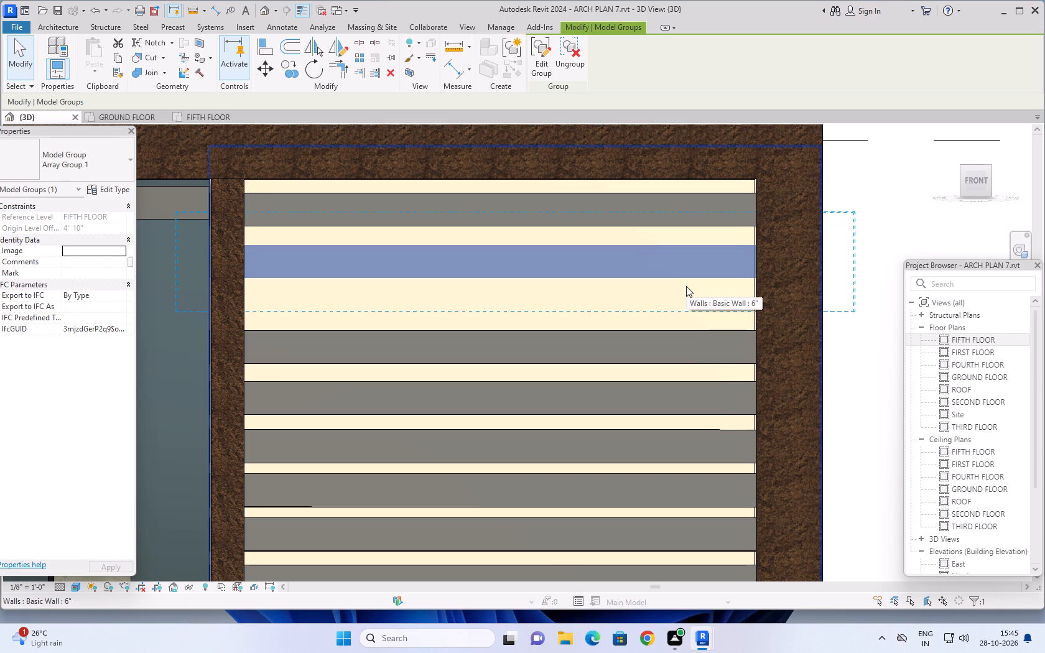
# Nudge the third cornice band from the top upward to an origin level offset of 4' 0 1/2".
pyautogui.click(666, 354)
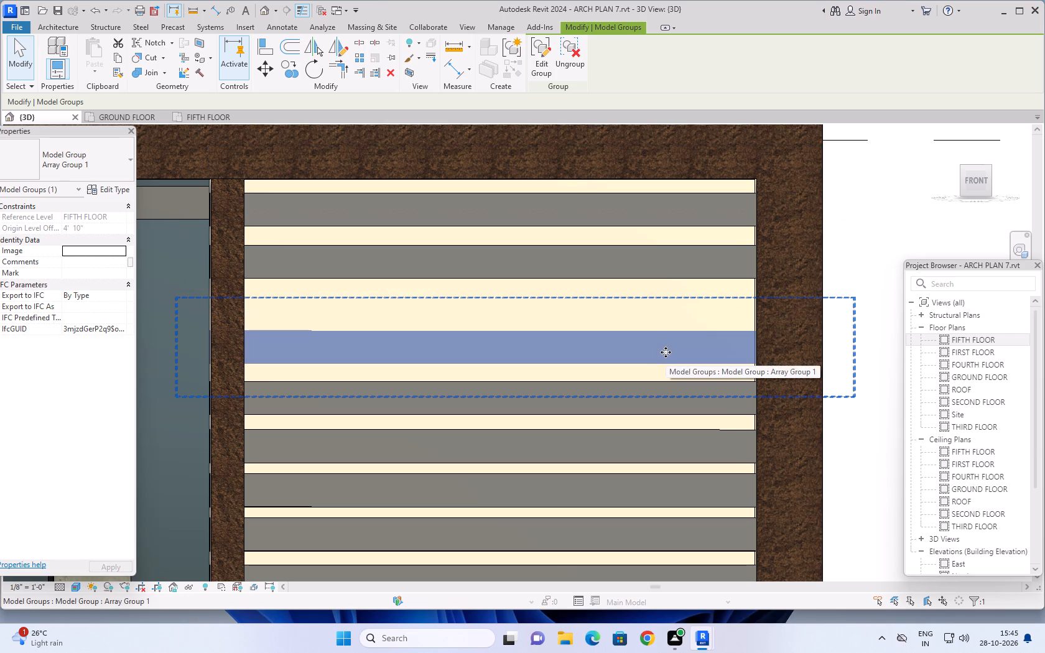
pyautogui.press('Up')
pyautogui.press('Up')
pyautogui.press('Up')
pyautogui.press('Up')
pyautogui.press('Up')
pyautogui.press('Up')
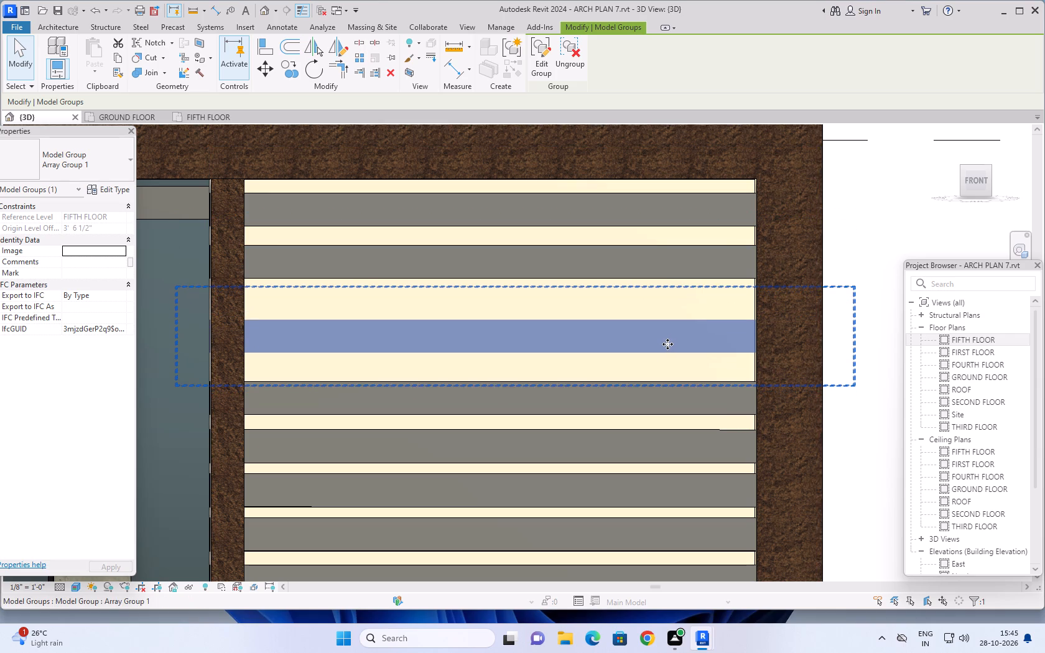
pyautogui.press('Up')
pyautogui.press('Up')
pyautogui.press('Up')
pyautogui.press('Up')
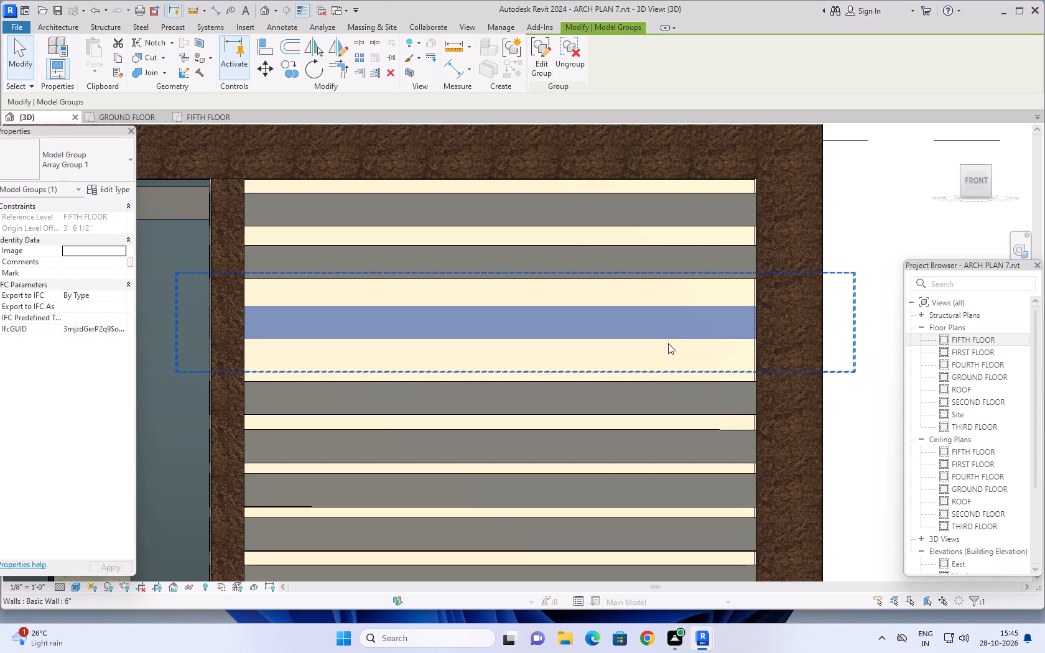
pyautogui.press('Up')
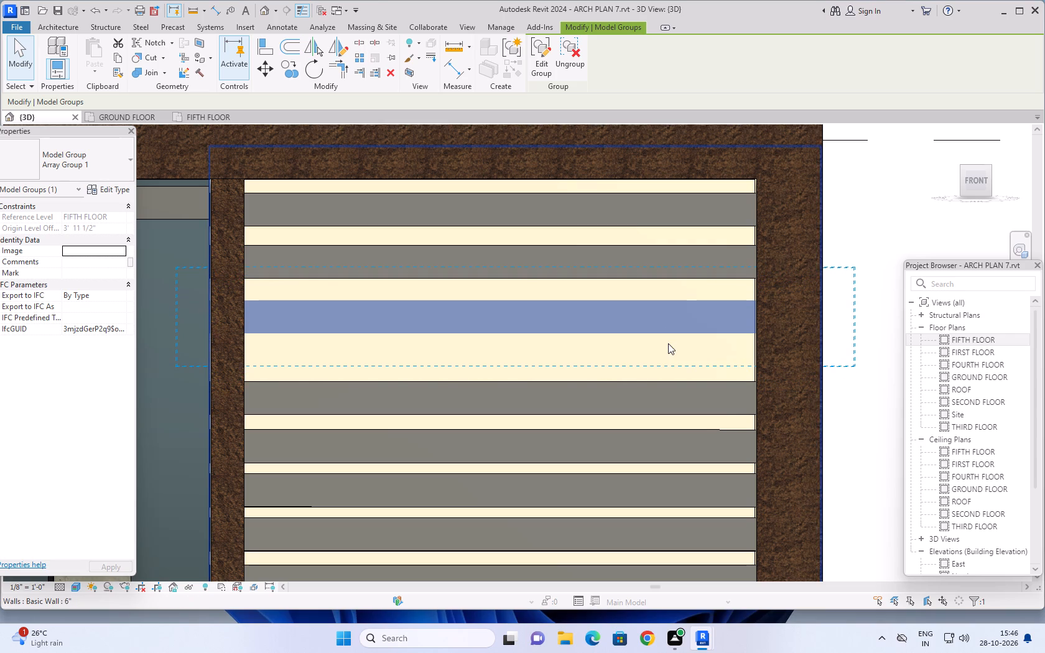
pyautogui.press('Up')
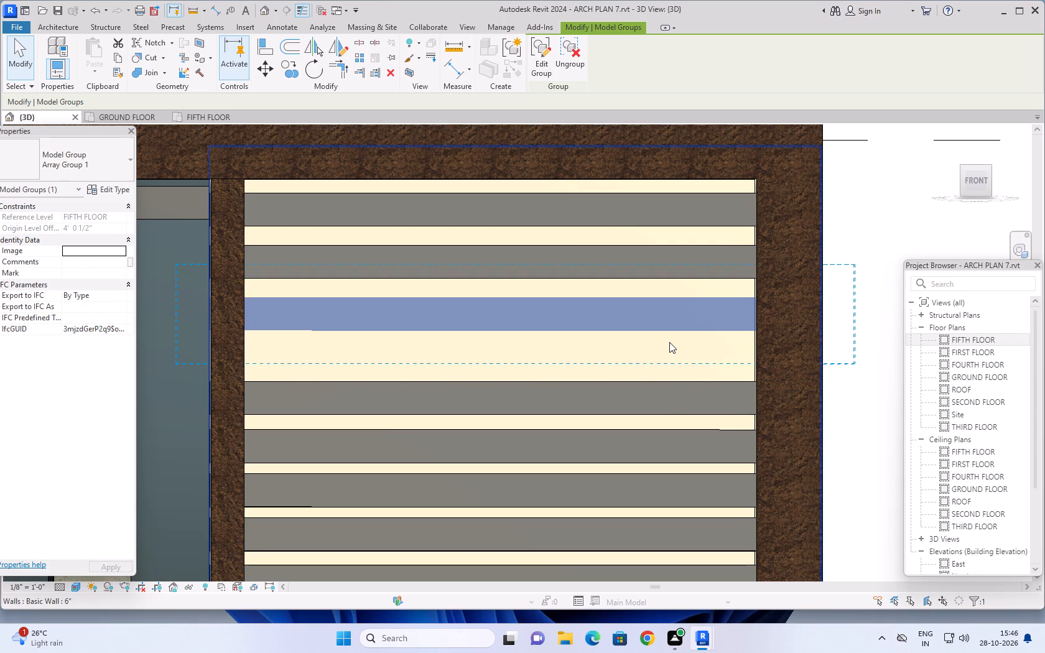
# Nudge the fourth cornice band from the top upward to an origin level offset of 3' 3 1/4".
pyautogui.click(660, 410)
pyautogui.press('Up')
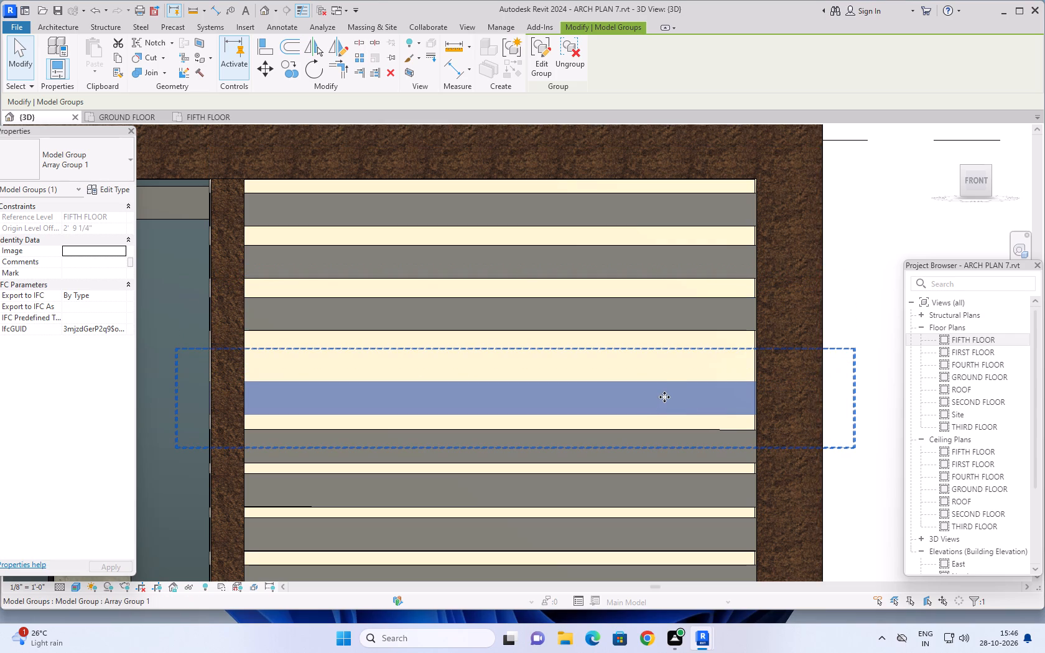
pyautogui.press('Up')
pyautogui.press('Up')
pyautogui.press('Up')
pyautogui.press('Up')
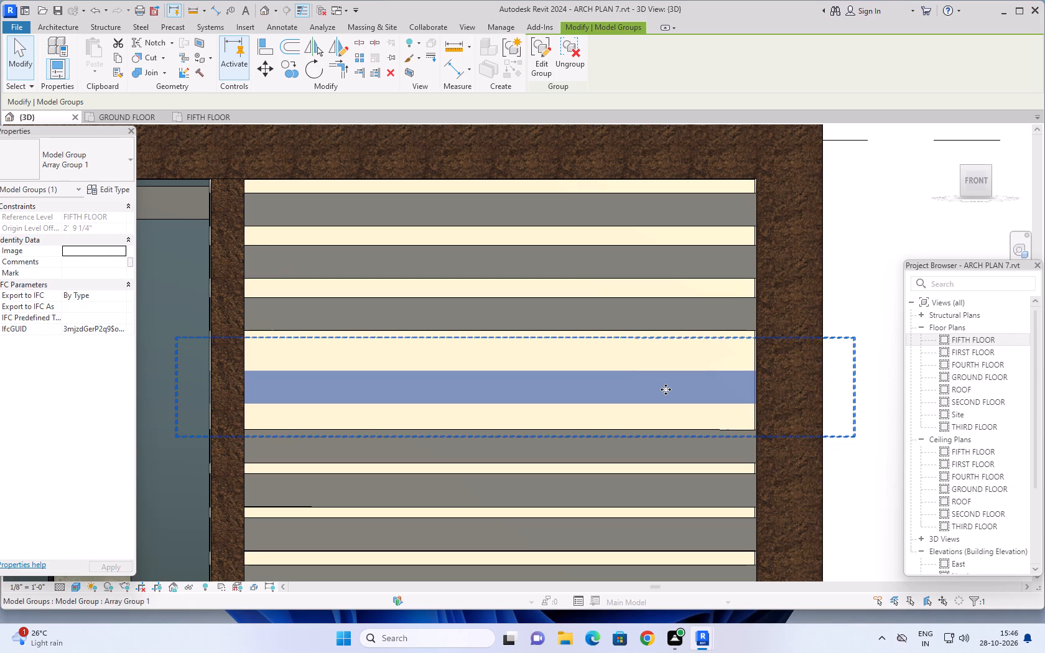
pyautogui.press('Up')
pyautogui.press('Up')
pyautogui.press('Up')
pyautogui.press('Up')
pyautogui.press('Up')
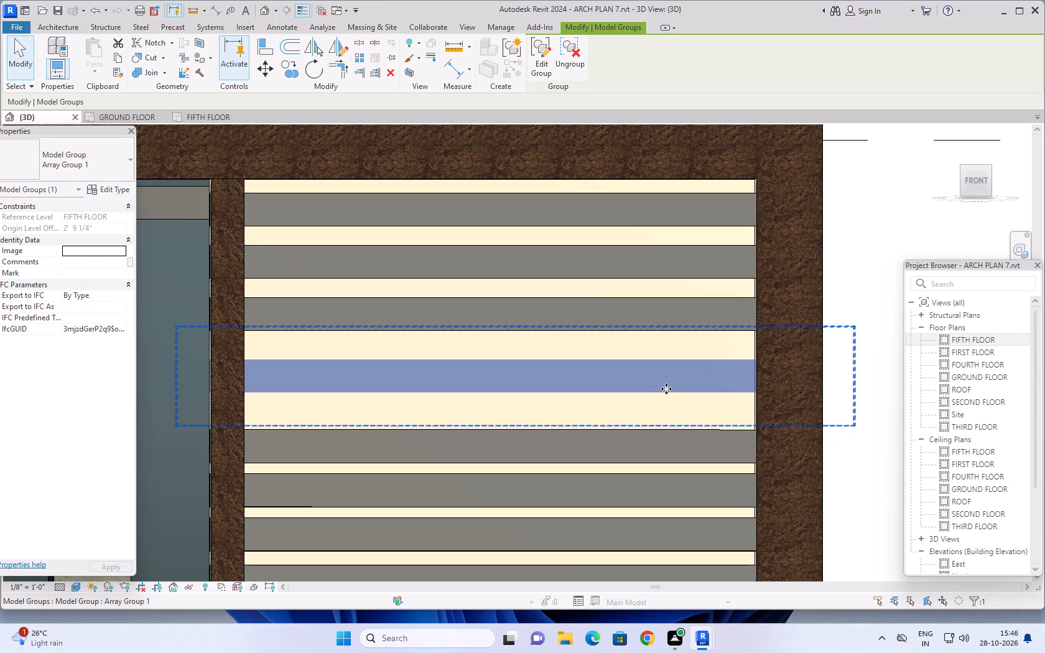
pyautogui.press('Up')
pyautogui.press('Up')
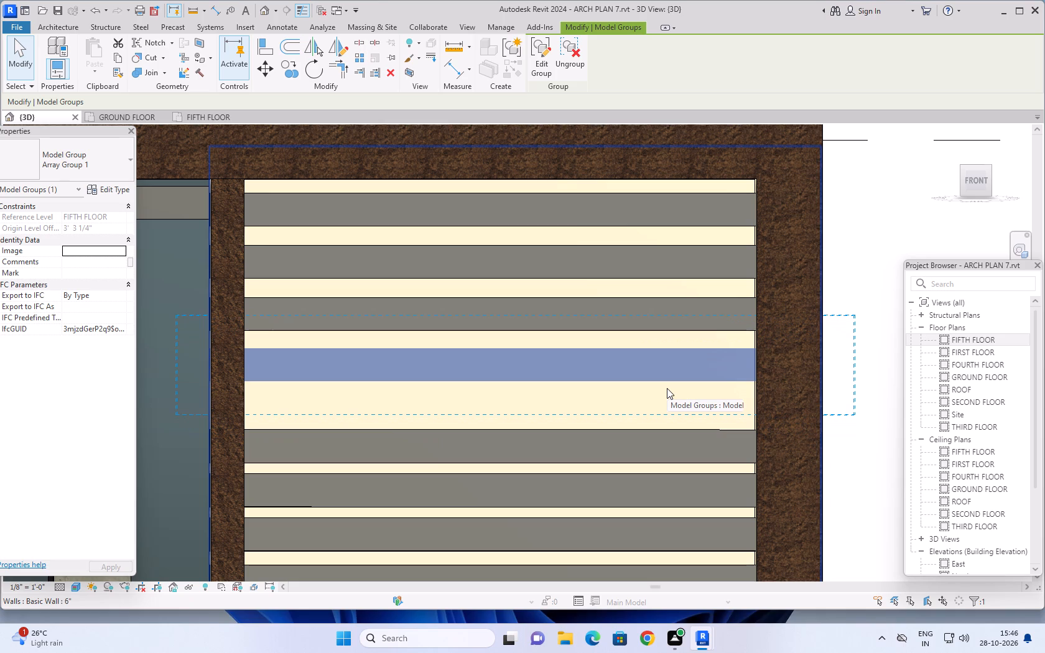
# Nudge the fifth cornice band from the top upward to an origin level offset of 2' 6".
pyautogui.click(627, 438)
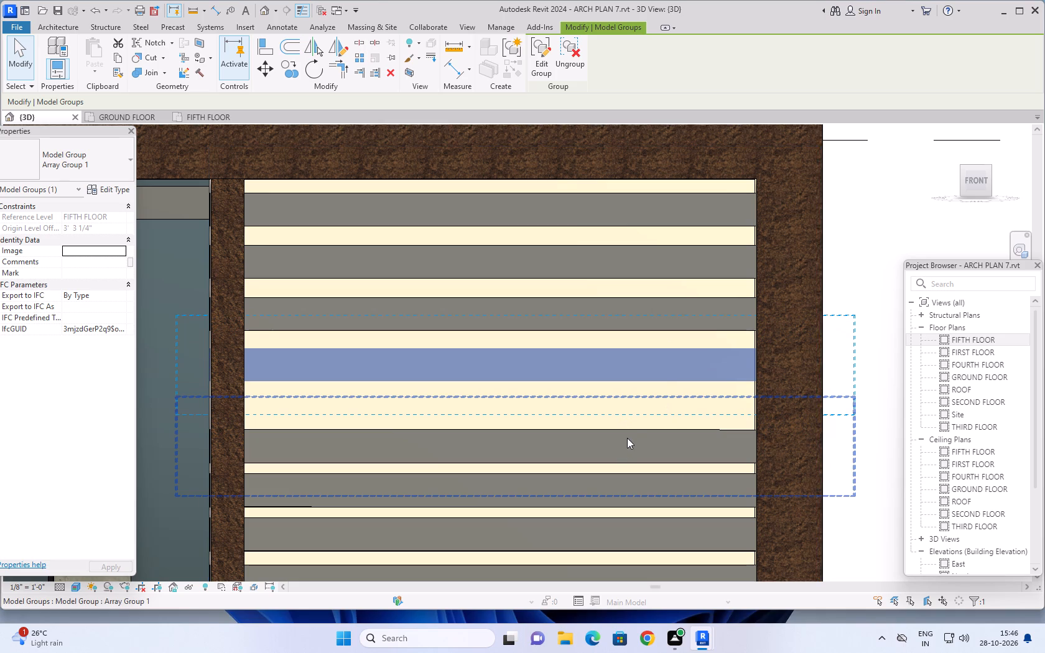
pyautogui.press('Up')
pyautogui.press('Up')
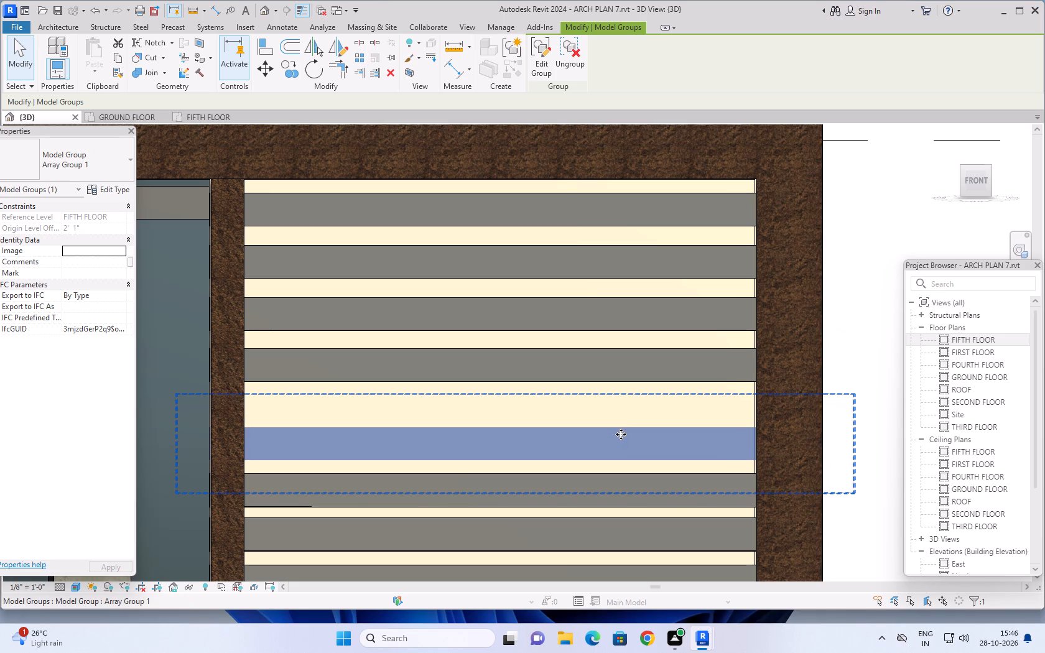
pyautogui.press('Up')
pyautogui.press('Up')
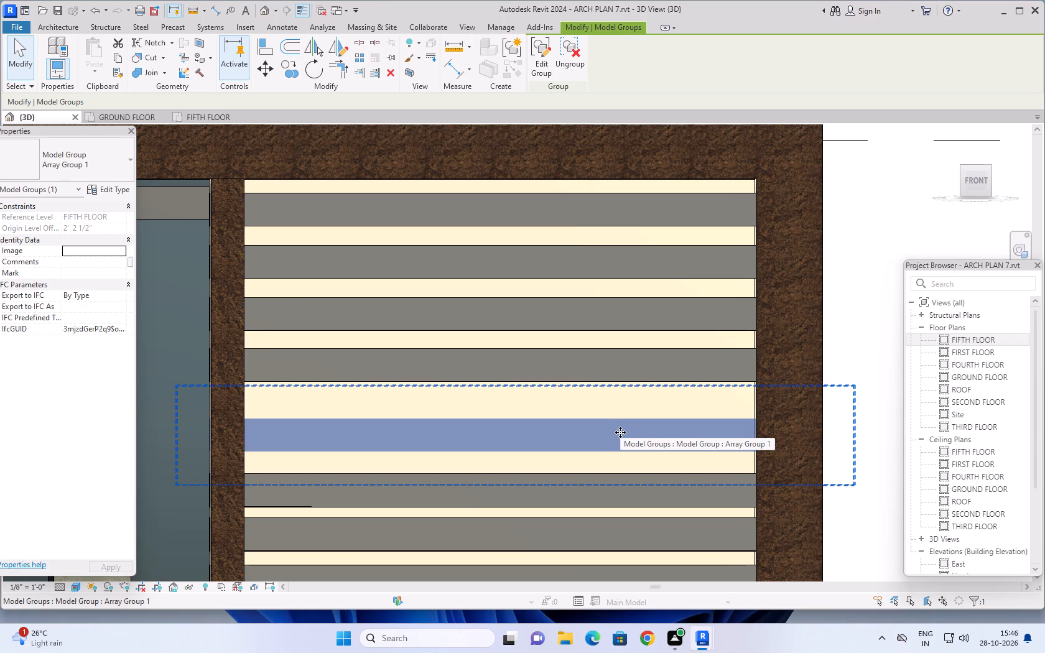
pyautogui.press('Up')
pyautogui.press('Up')
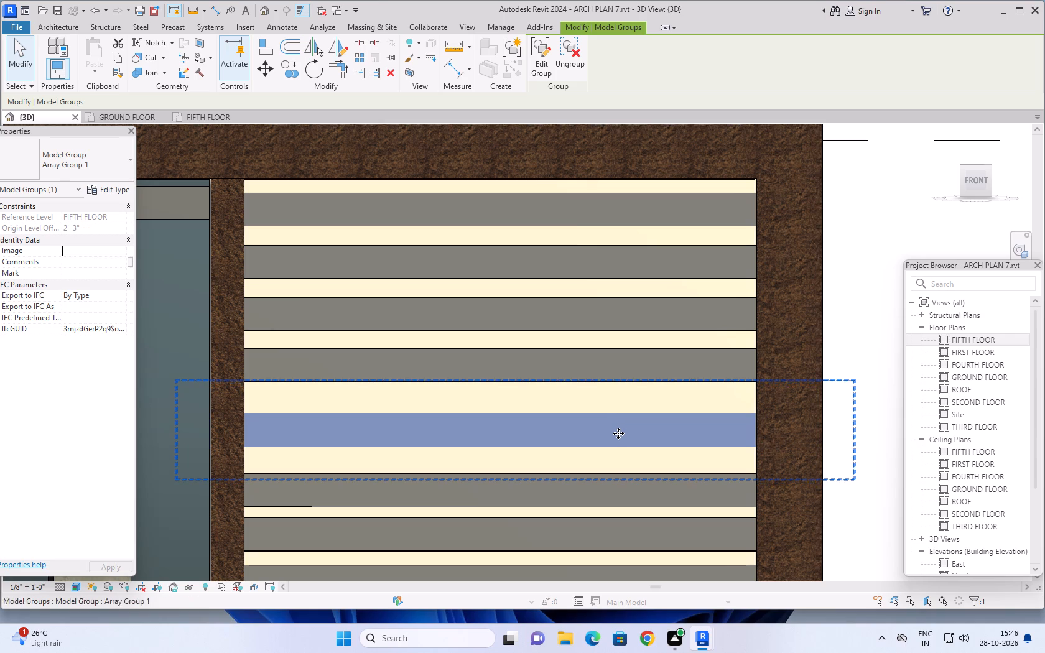
pyautogui.press('Up')
pyautogui.press('Up')
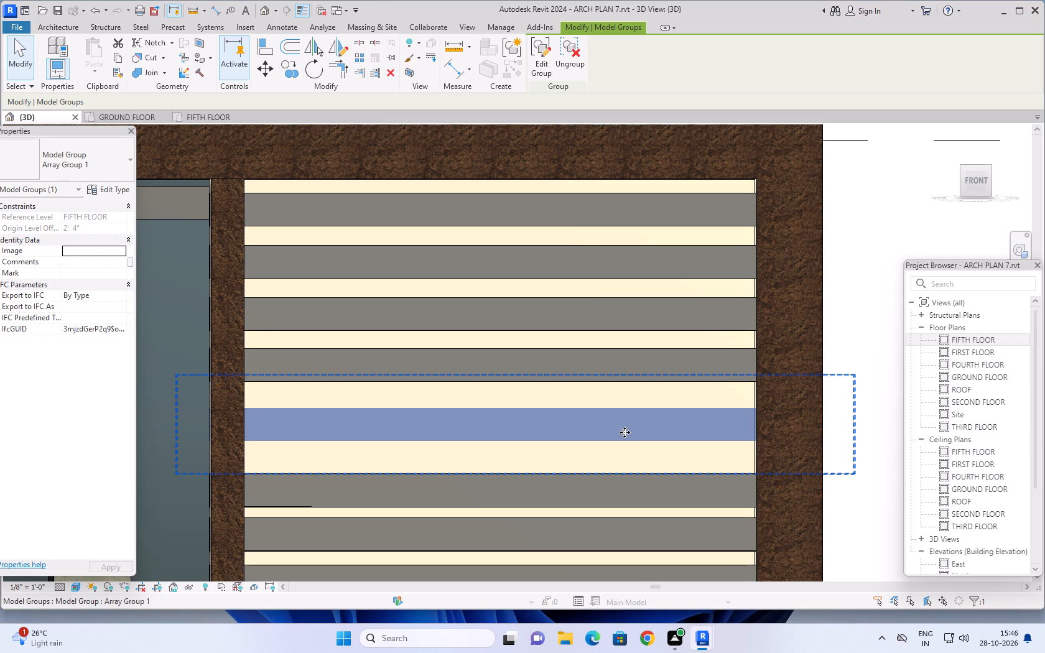
pyautogui.press('Up')
pyautogui.press('Up')
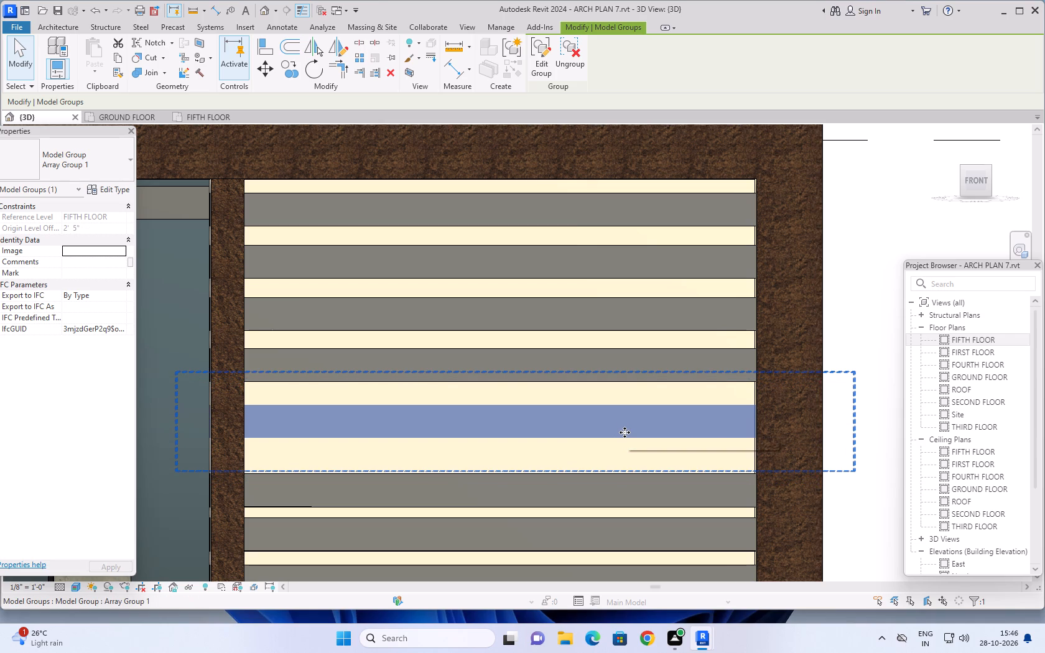
pyautogui.press('Up')
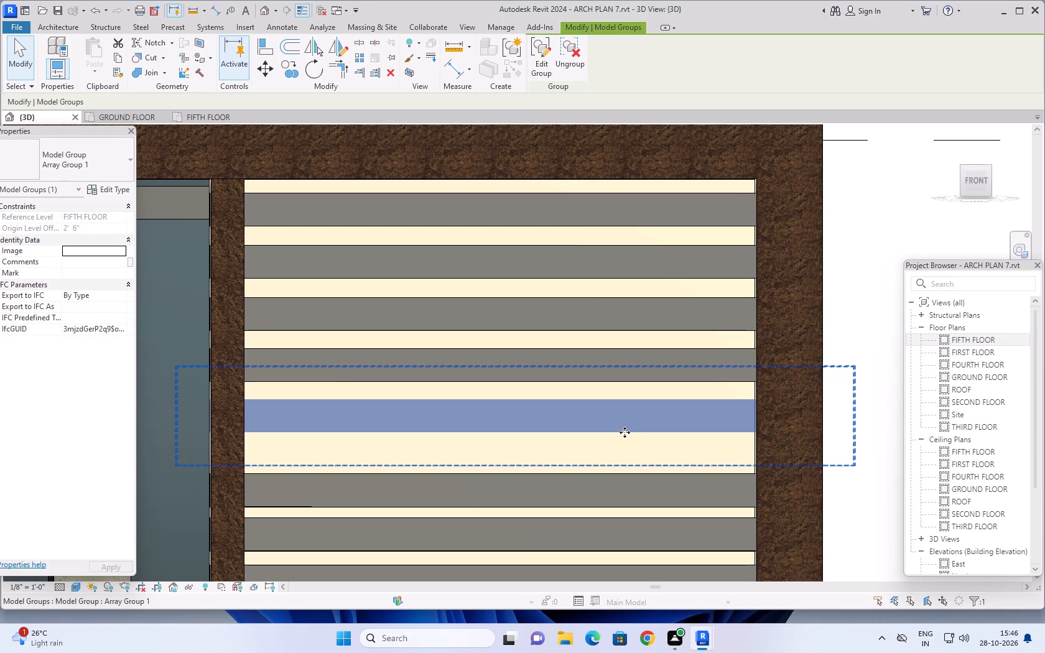
# Nudge the sixth cornice band from the top upward to an origin level offset of 1' 9".
pyautogui.click(617, 483)
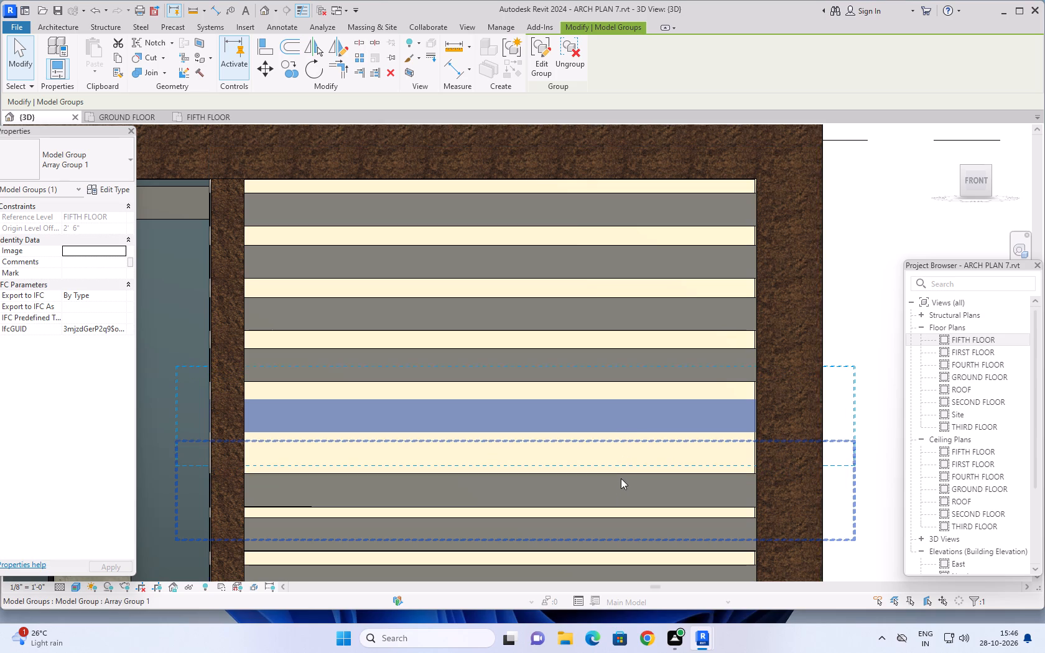
pyautogui.press('Up')
pyautogui.press('Up')
pyautogui.press('Up')
pyautogui.press('Up')
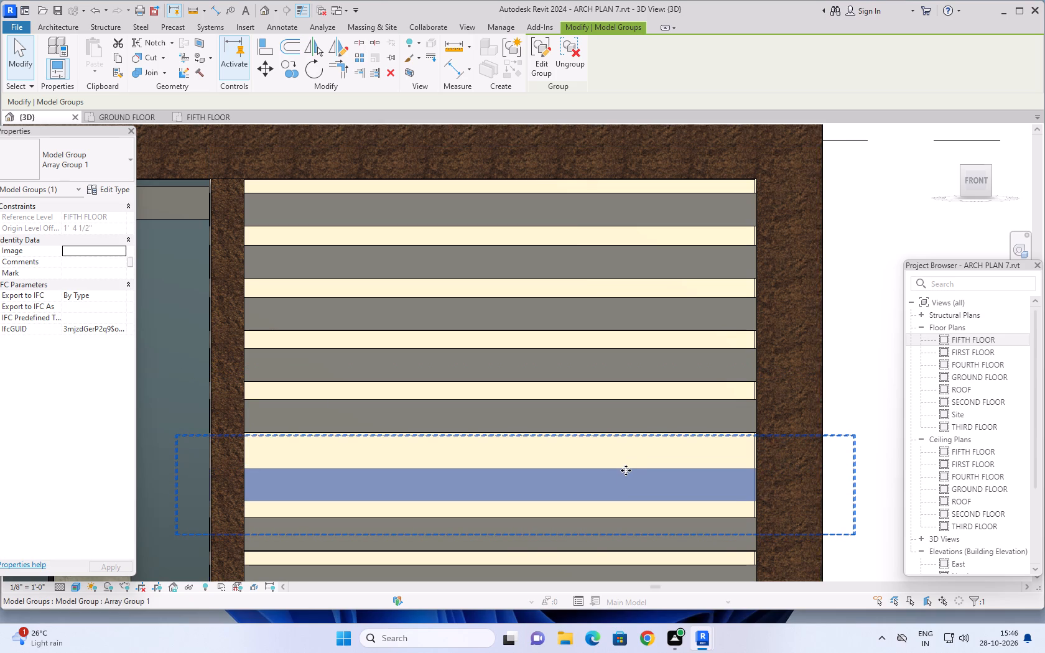
pyautogui.press('Up')
pyautogui.press('Up')
pyautogui.press('Up')
pyautogui.press('Up')
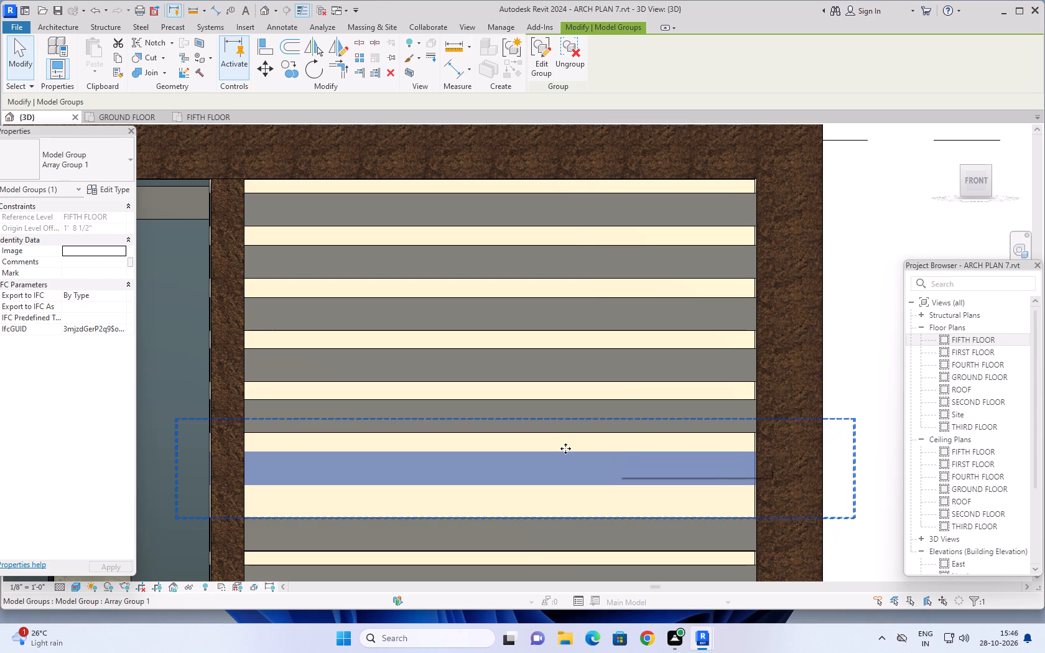
pyautogui.press('Up')
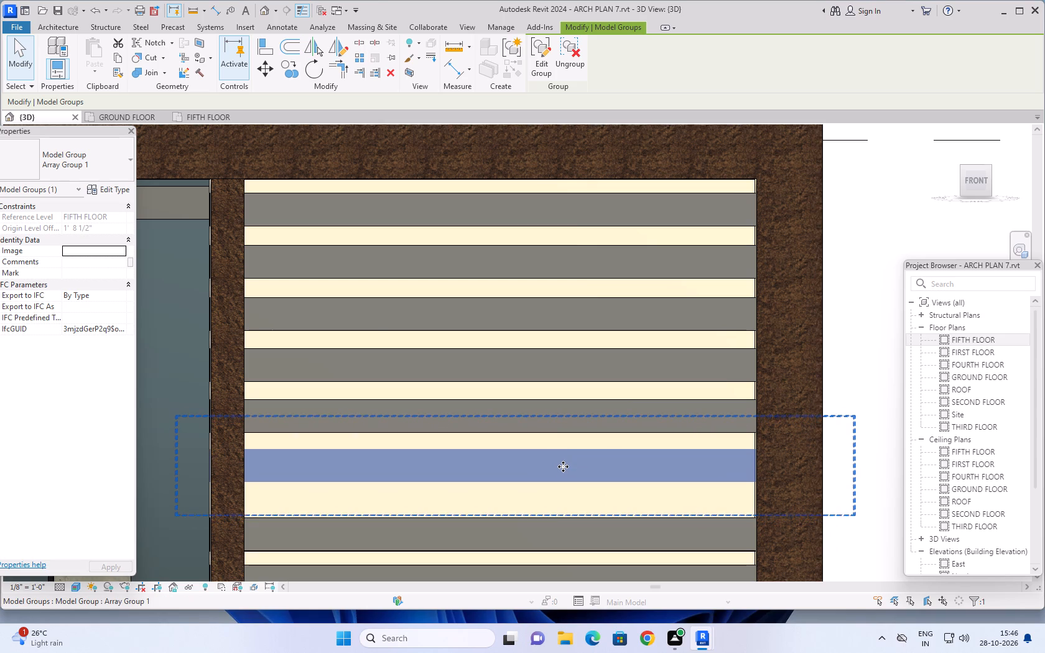
# Nudge the seventh cornice band from the top, just above the bottom one, upward to an origin level offset of 1' 0".
pyautogui.click(550, 535)
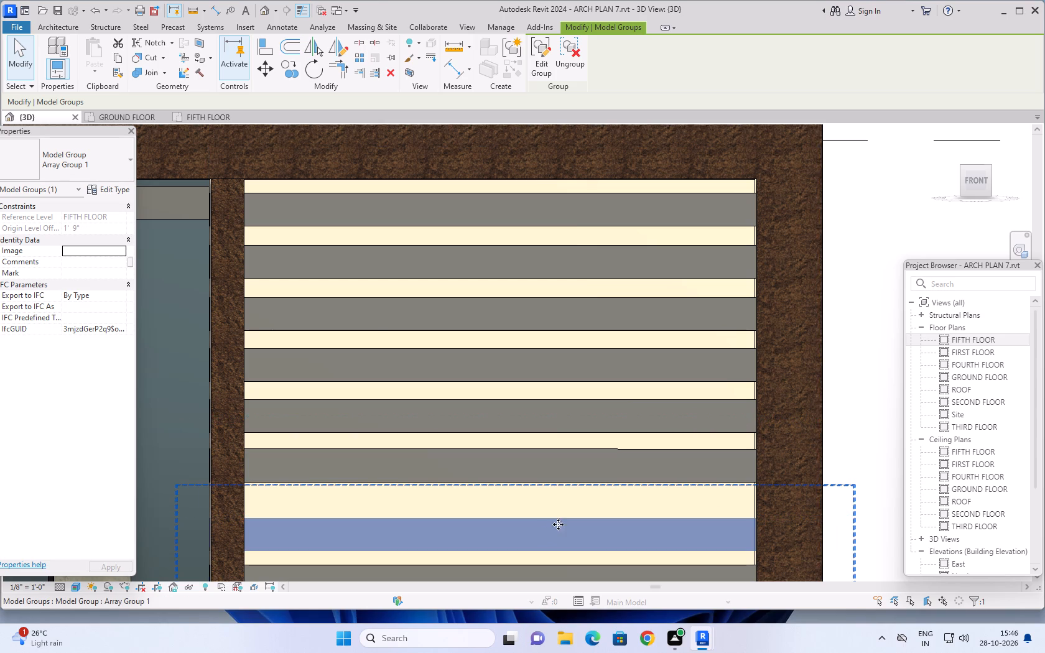
pyautogui.press('Up')
pyautogui.press('Up')
pyautogui.press('Up')
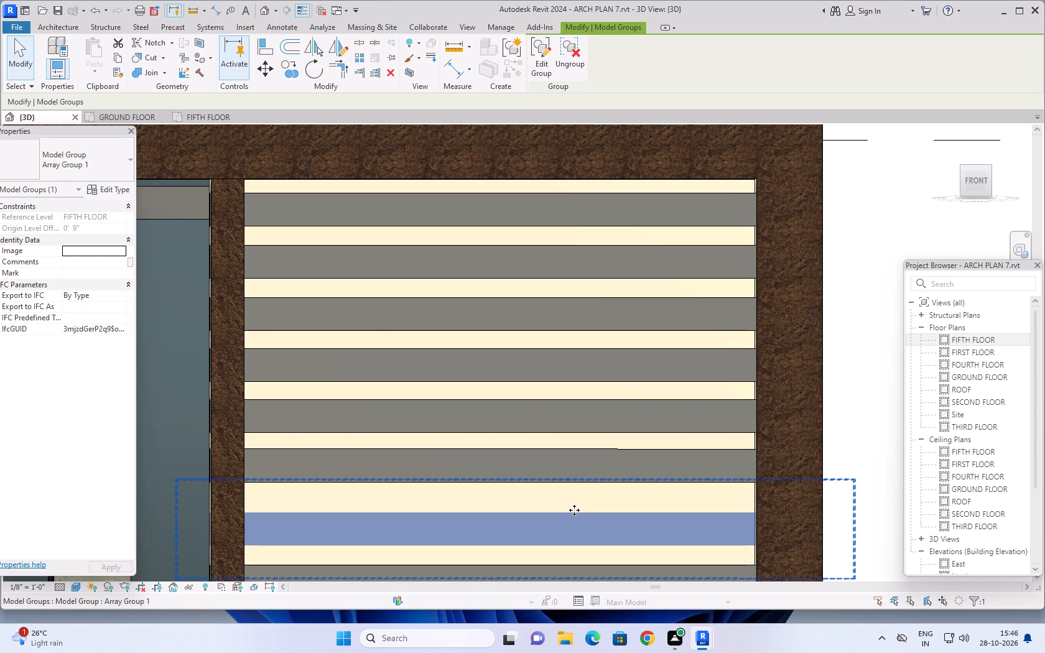
pyautogui.press('Up')
pyautogui.press('Up')
pyautogui.press('Up')
pyautogui.press('Up')
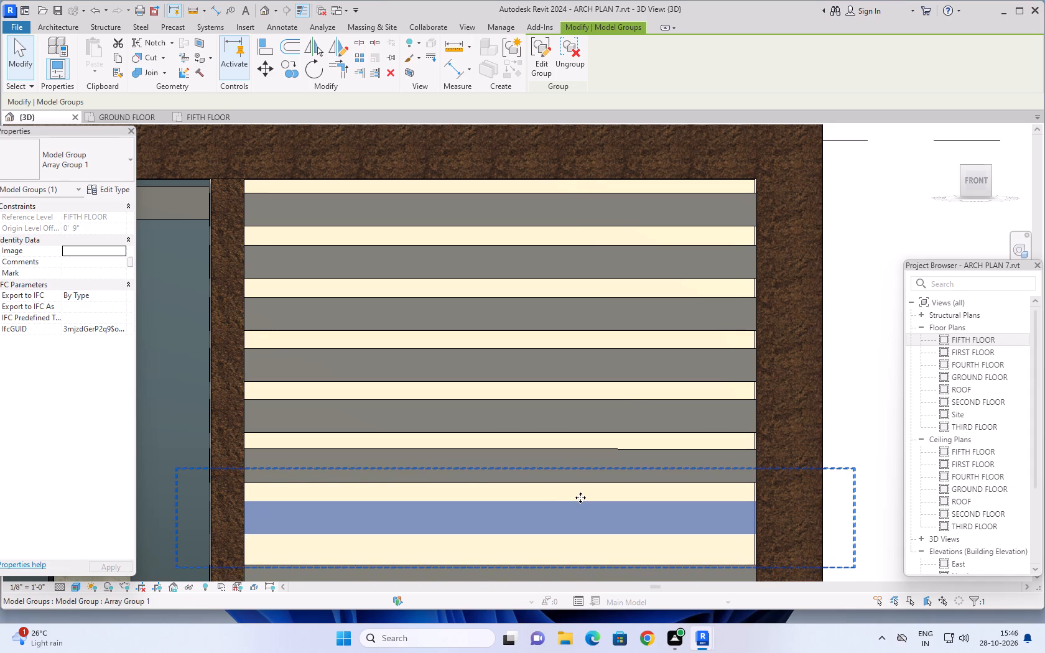
pyautogui.scroll(-1, 909, 471)
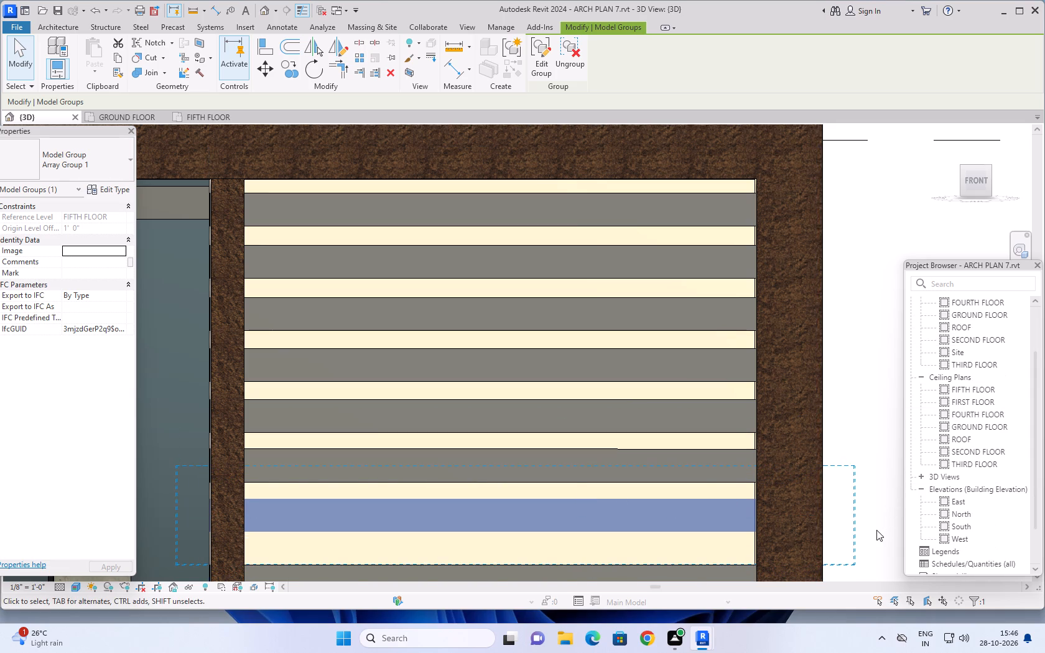
pyautogui.moveTo(876, 514); pyautogui.dragTo(863, 407, button='middle')
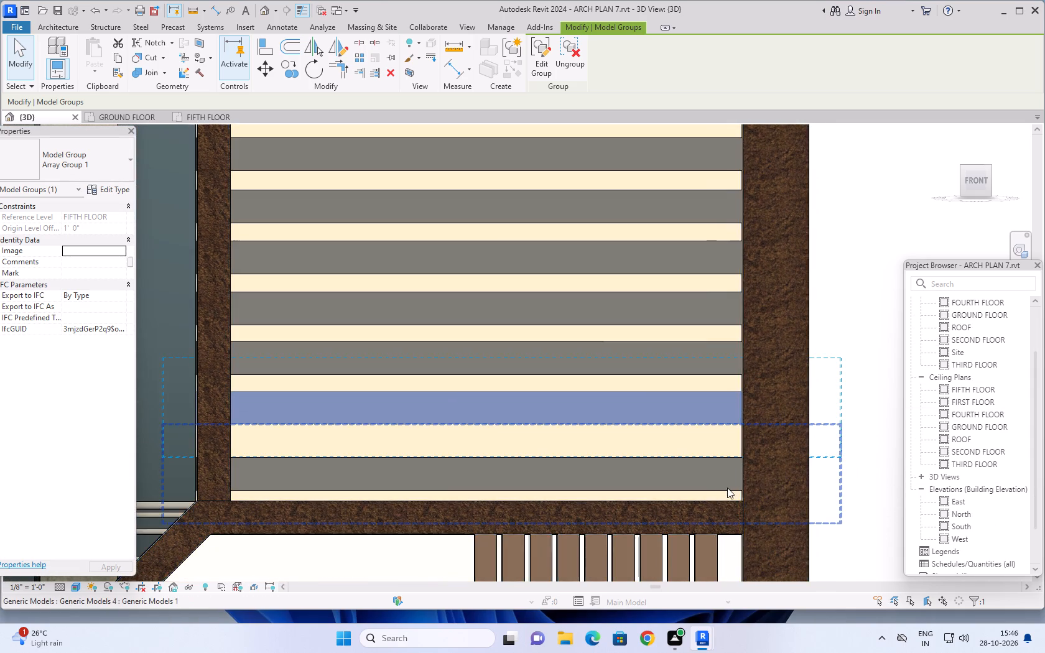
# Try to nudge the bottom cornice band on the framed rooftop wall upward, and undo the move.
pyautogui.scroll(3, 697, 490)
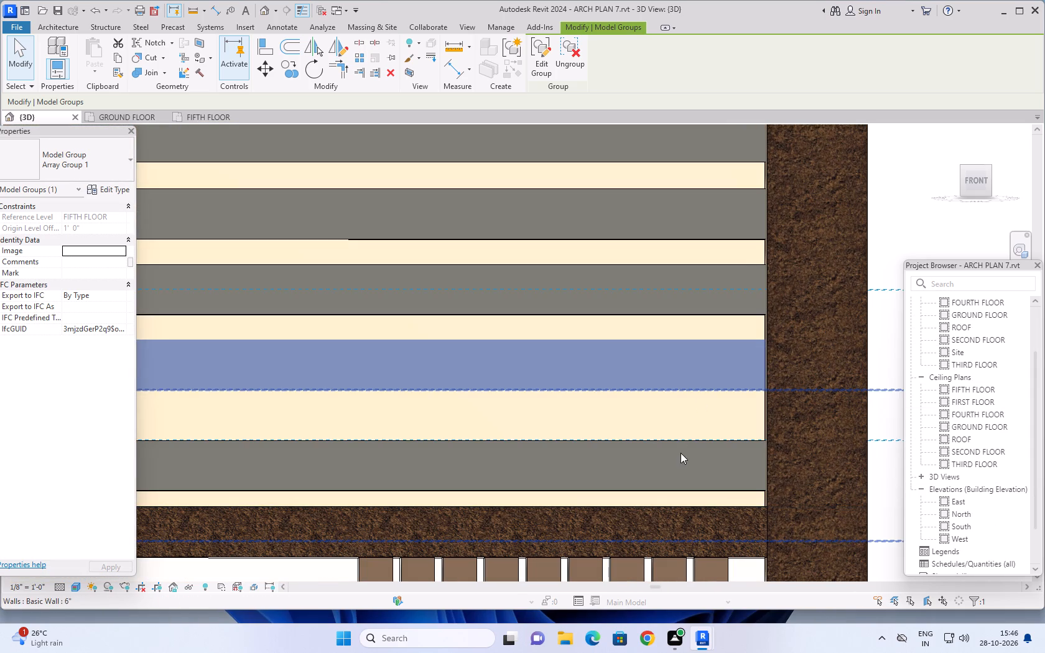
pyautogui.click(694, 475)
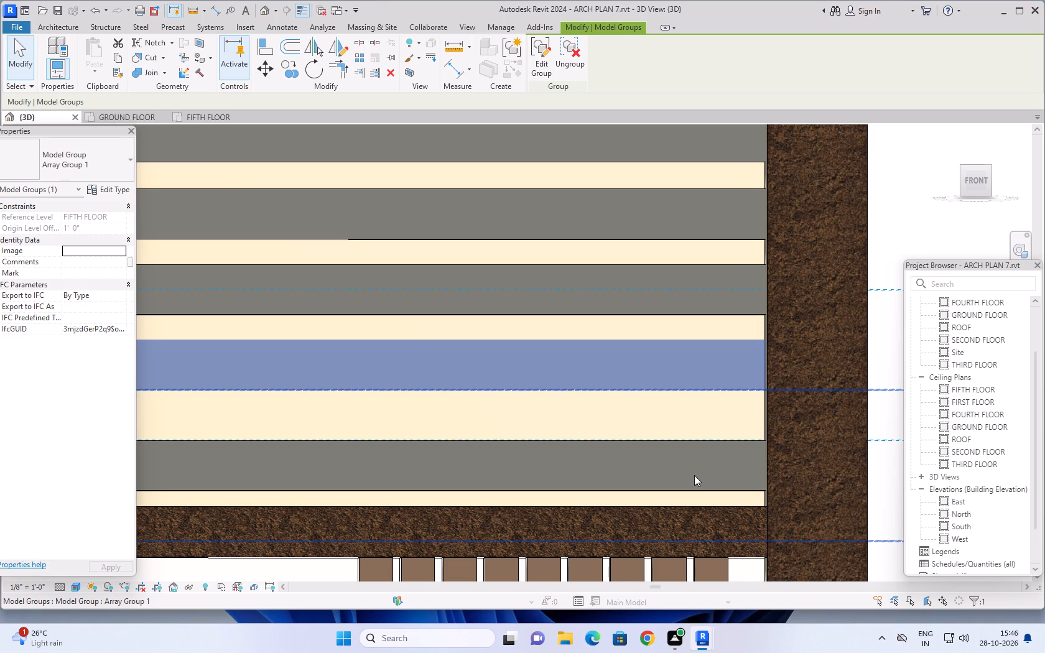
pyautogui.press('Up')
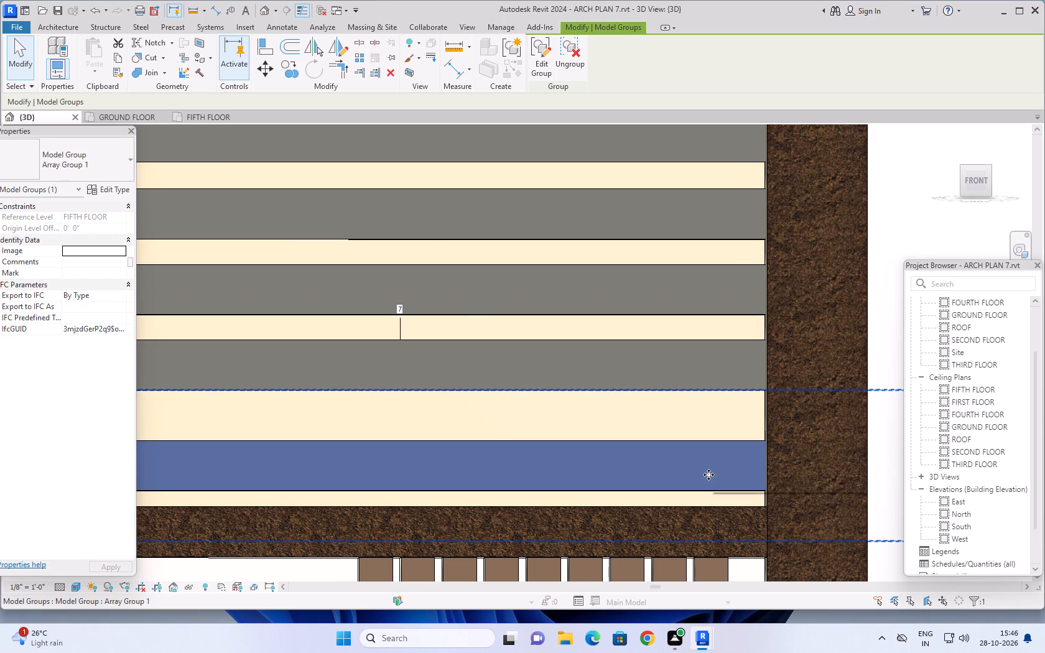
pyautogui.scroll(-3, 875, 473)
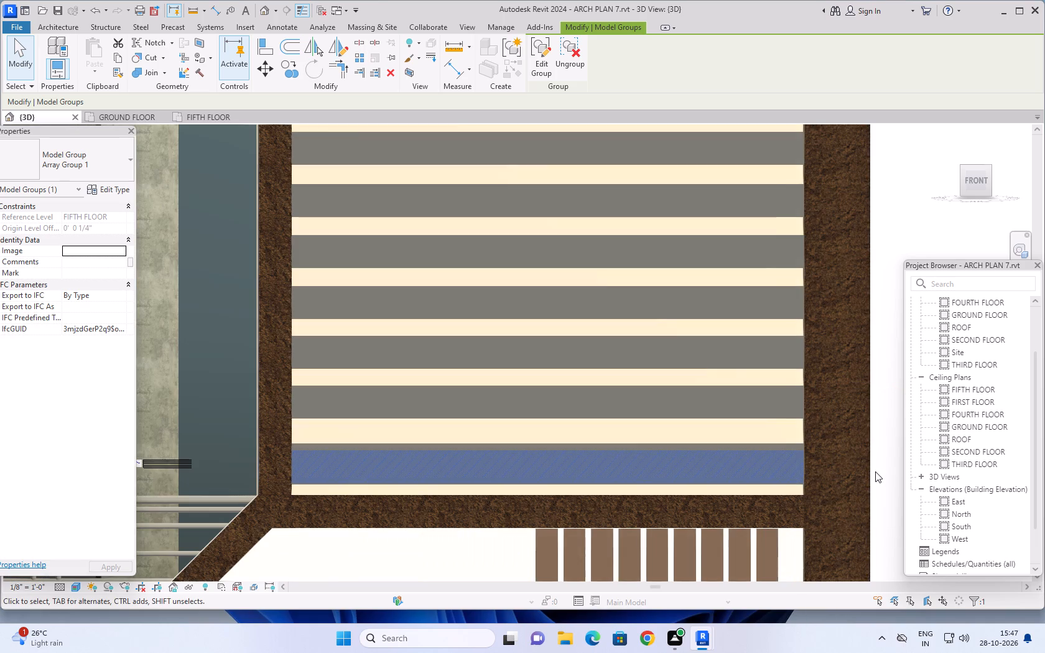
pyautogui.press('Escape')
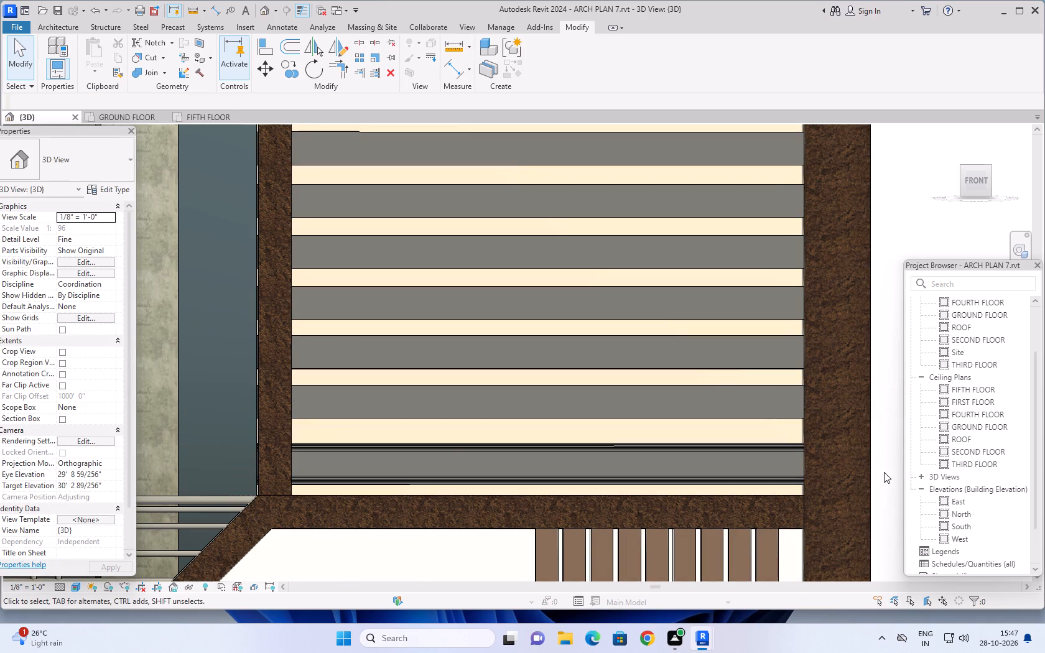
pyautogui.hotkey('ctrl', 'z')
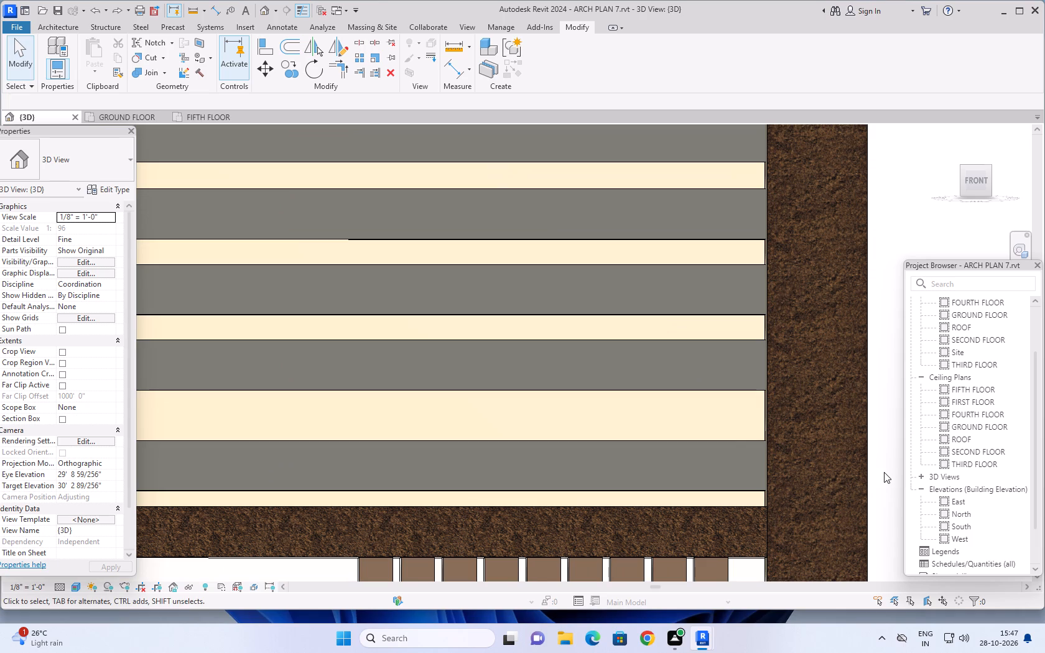
# Nudge the bottom cornice band on the framed rooftop wall upward to an origin level offset of 0' 0 3/4".
pyautogui.scroll(-8, 884, 472)
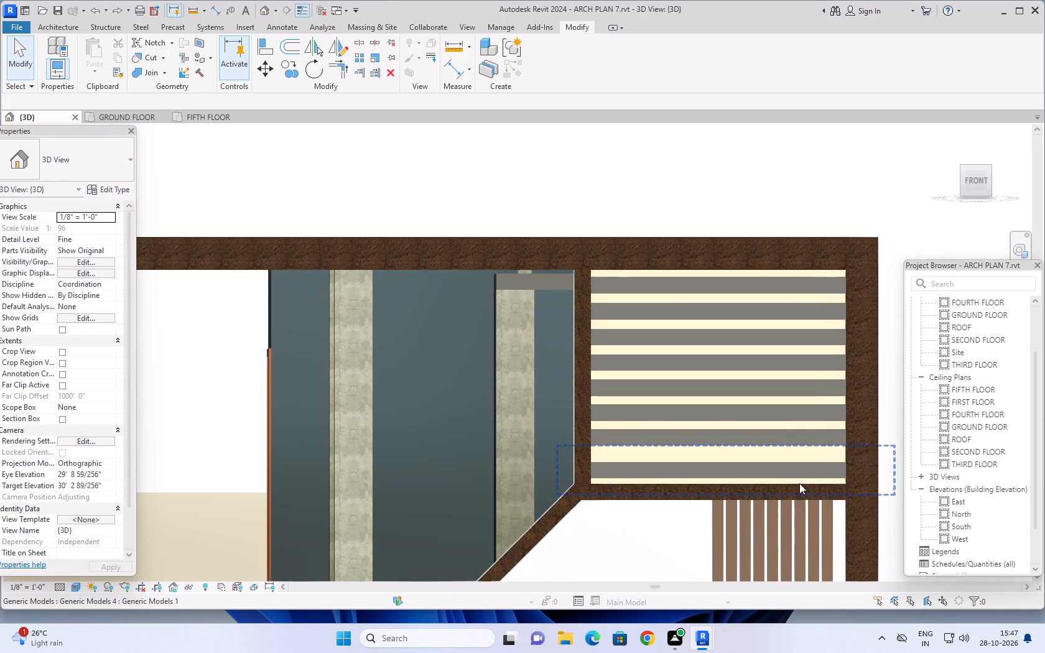
pyautogui.click(795, 479)
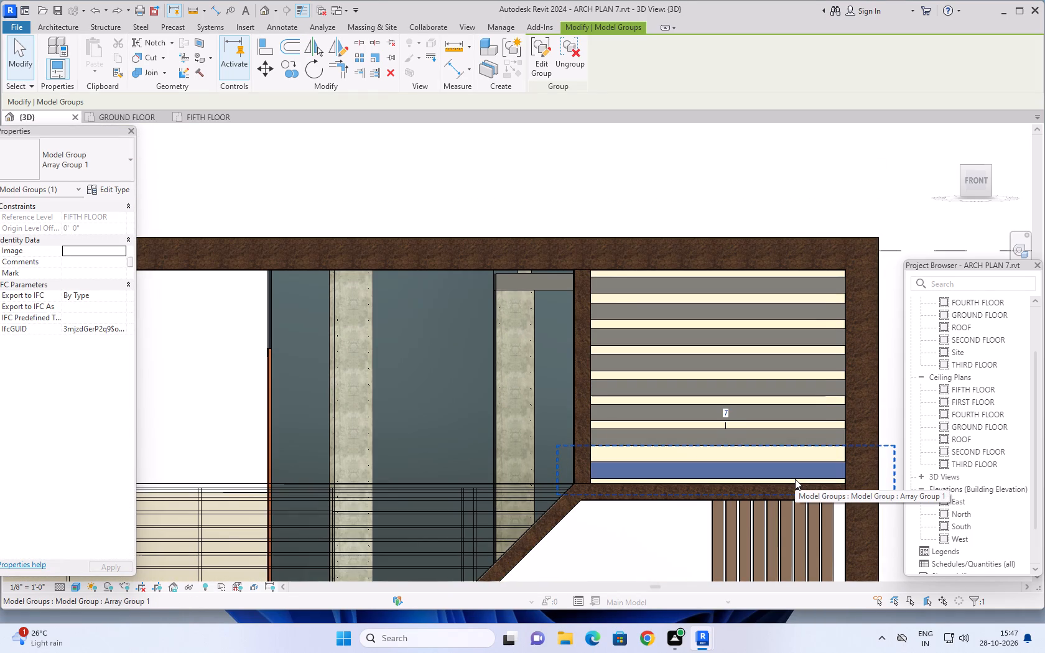
pyautogui.press('Up')
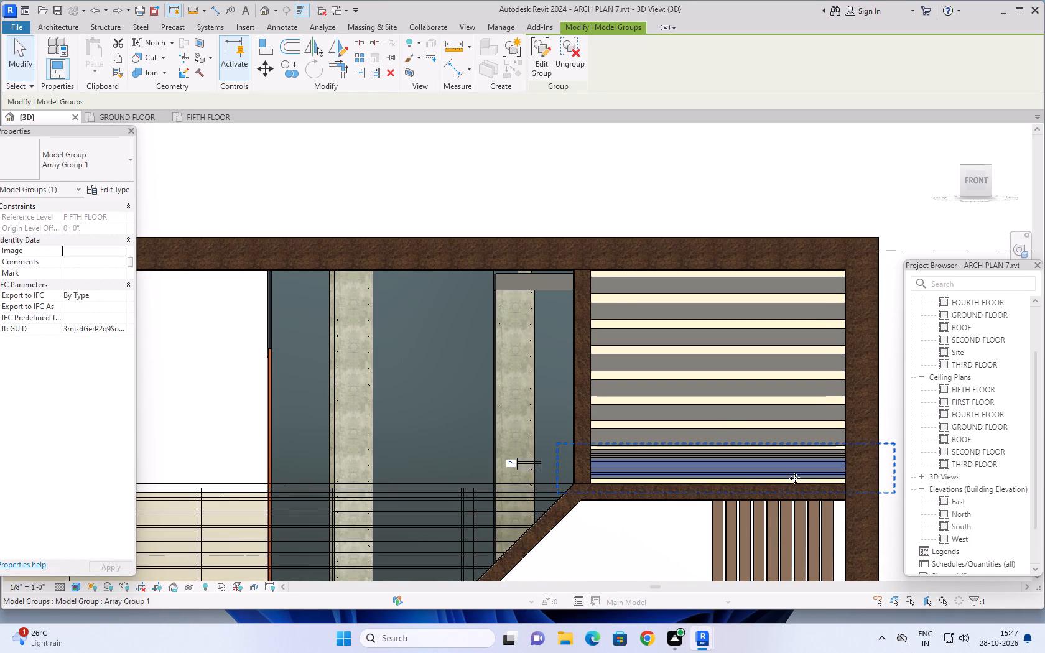
# Delete six of the overlapping cornice band copies stacked at the bottom of the framed wall, keeping only the uppermost copy.
pyautogui.scroll(2, 795, 478)
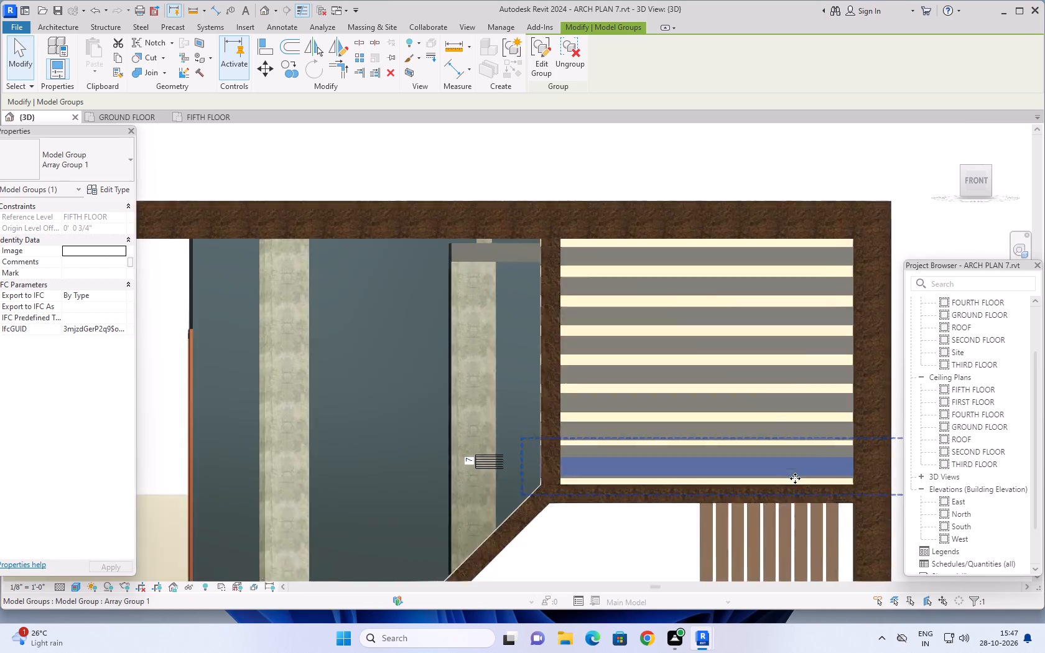
pyautogui.scroll(3, 795, 478)
pyautogui.scroll(-3, 794, 475)
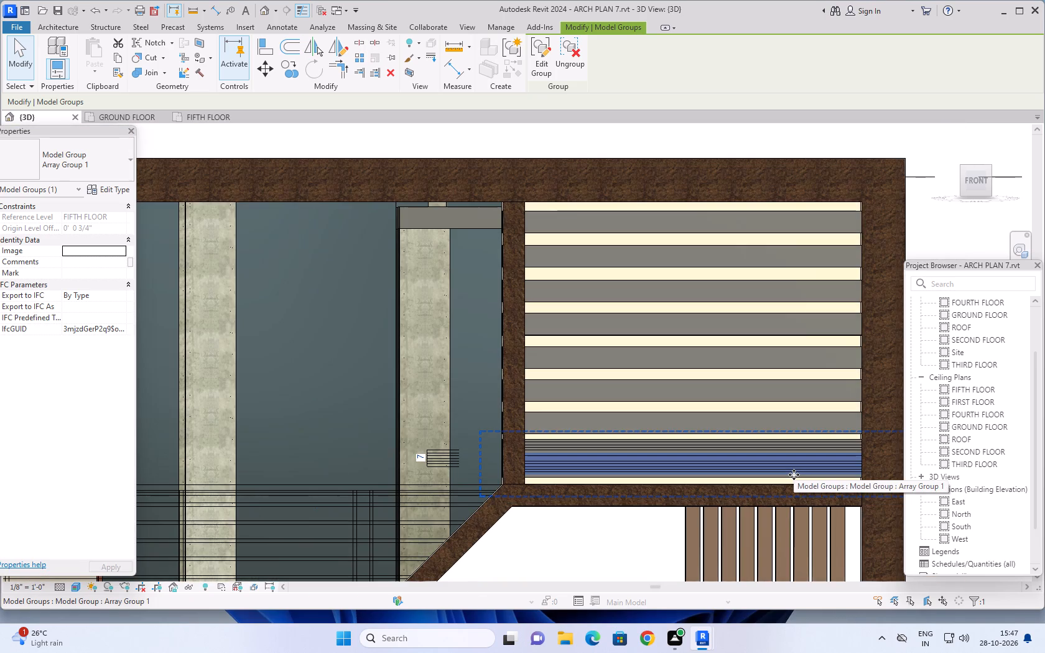
pyautogui.press('Delete')
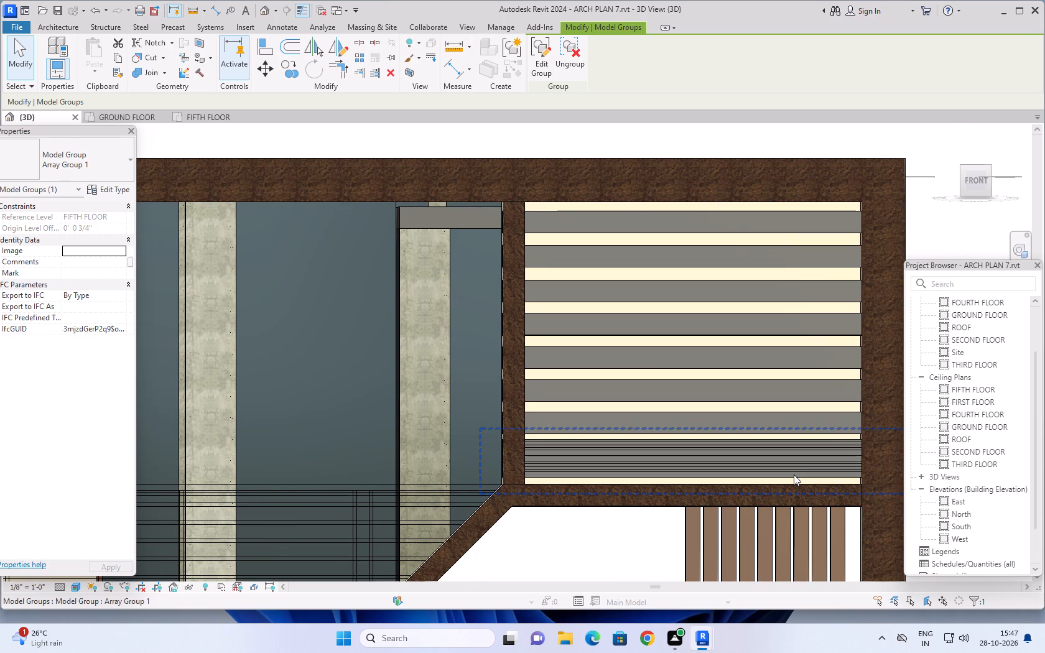
pyautogui.click(792, 471)
pyautogui.press('Delete')
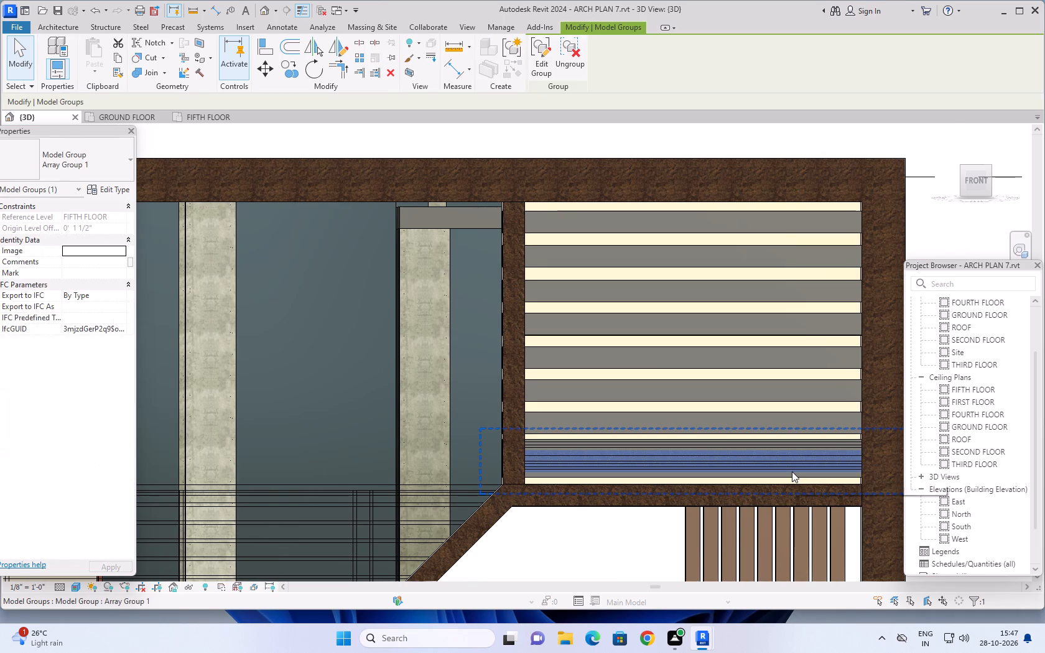
pyautogui.click(792, 471)
pyautogui.press('Delete')
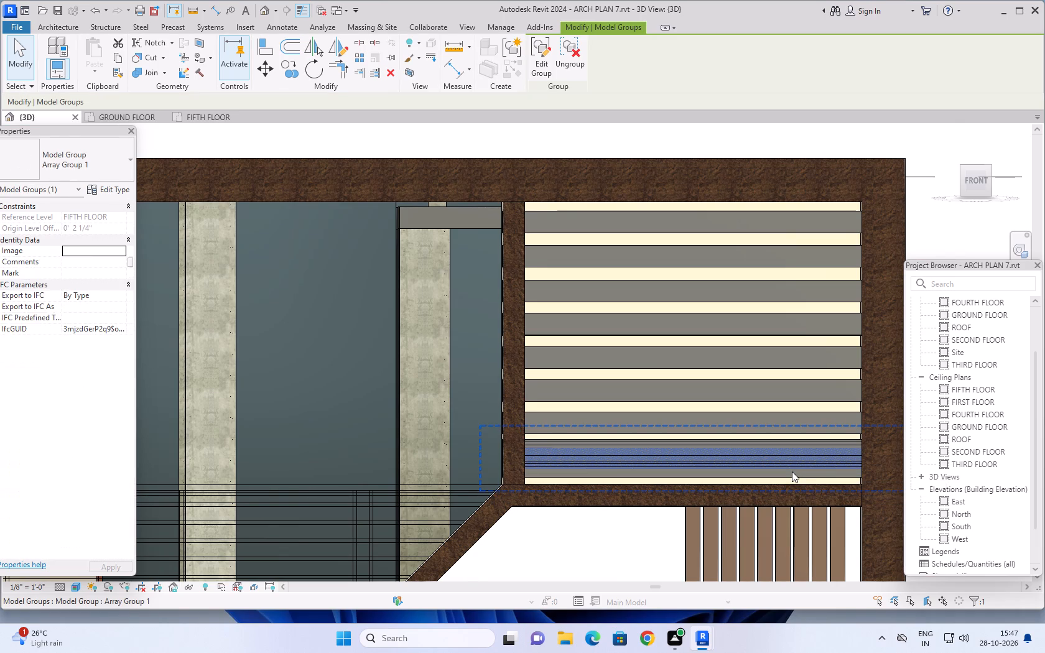
pyautogui.click(797, 453)
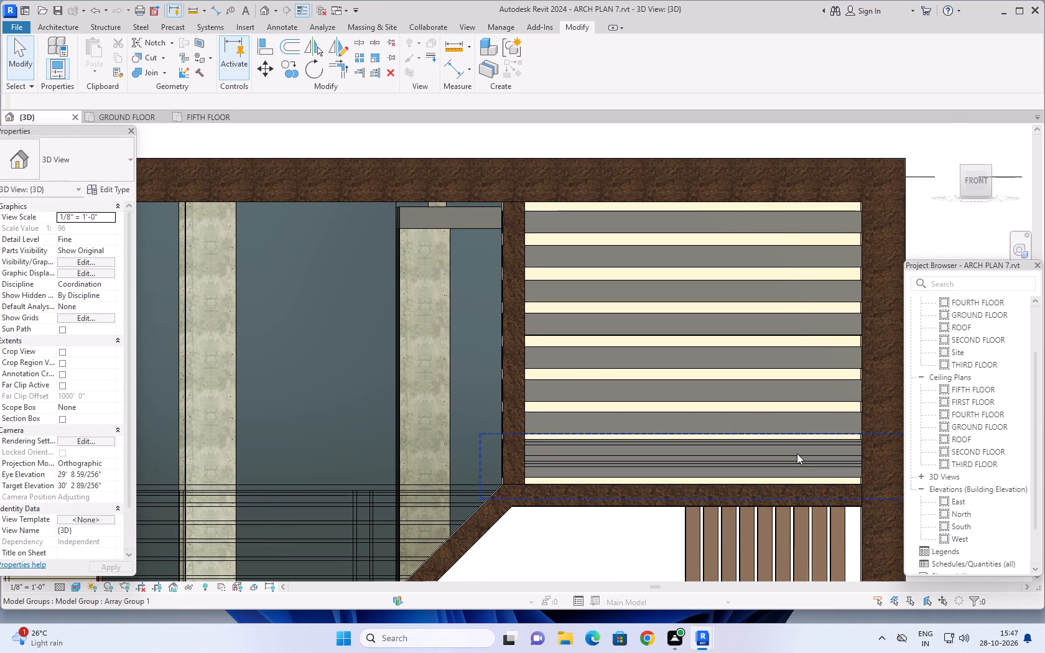
pyautogui.press('Delete')
pyautogui.click(796, 452)
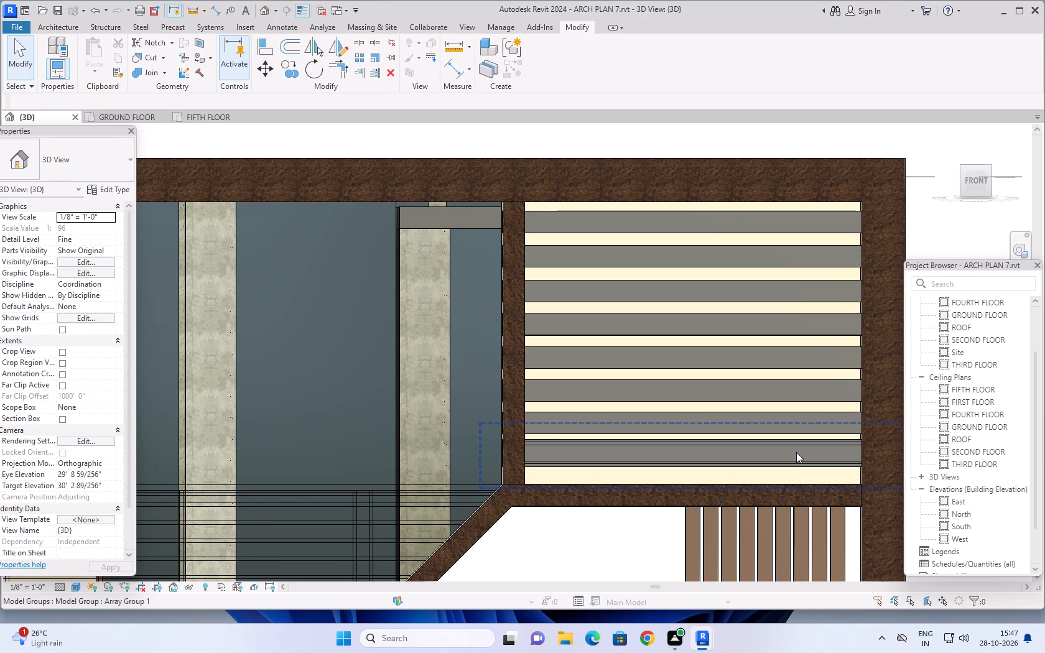
pyautogui.press('Delete')
pyautogui.click(796, 451)
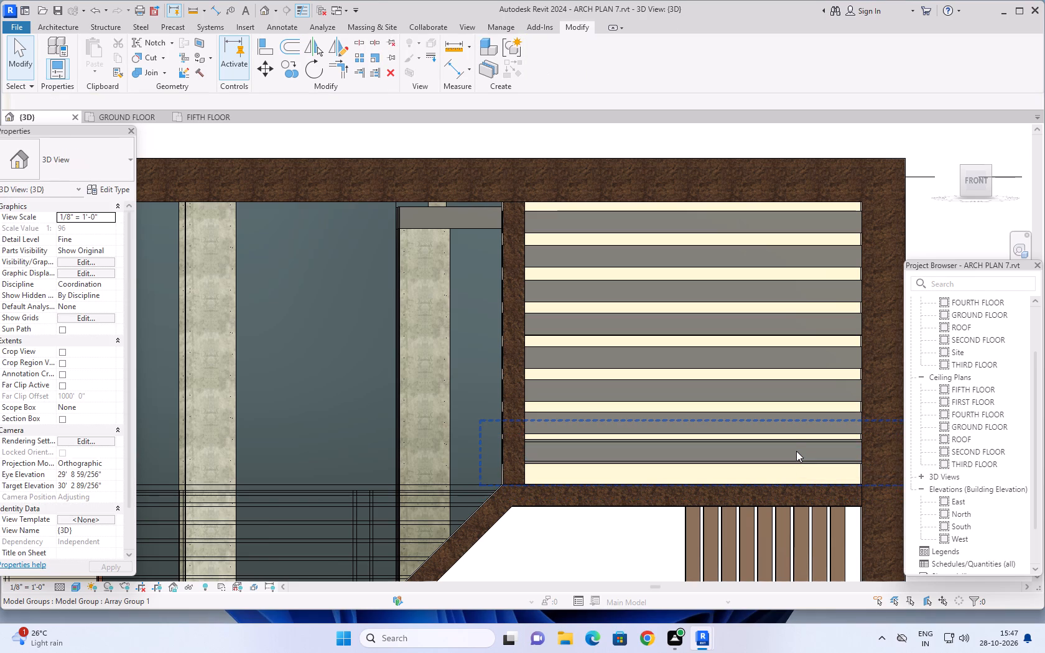
pyautogui.press('Delete')
# Nudge the remaining bottom cornice band downward to an origin level offset of 0' 2 1/2".
pyautogui.click(801, 449)
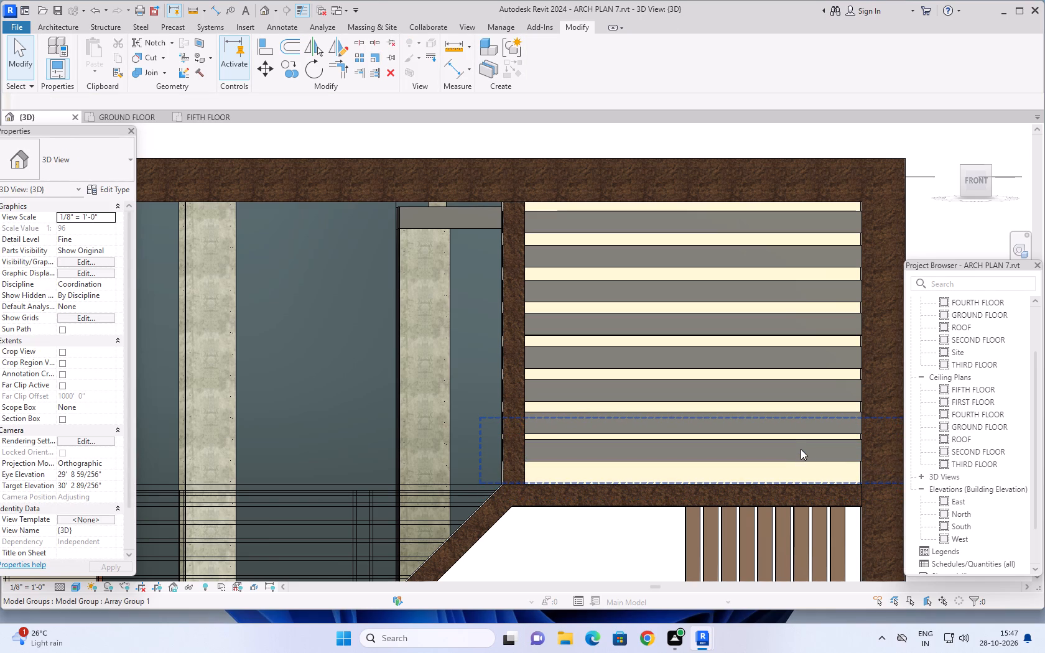
pyautogui.press('Down')
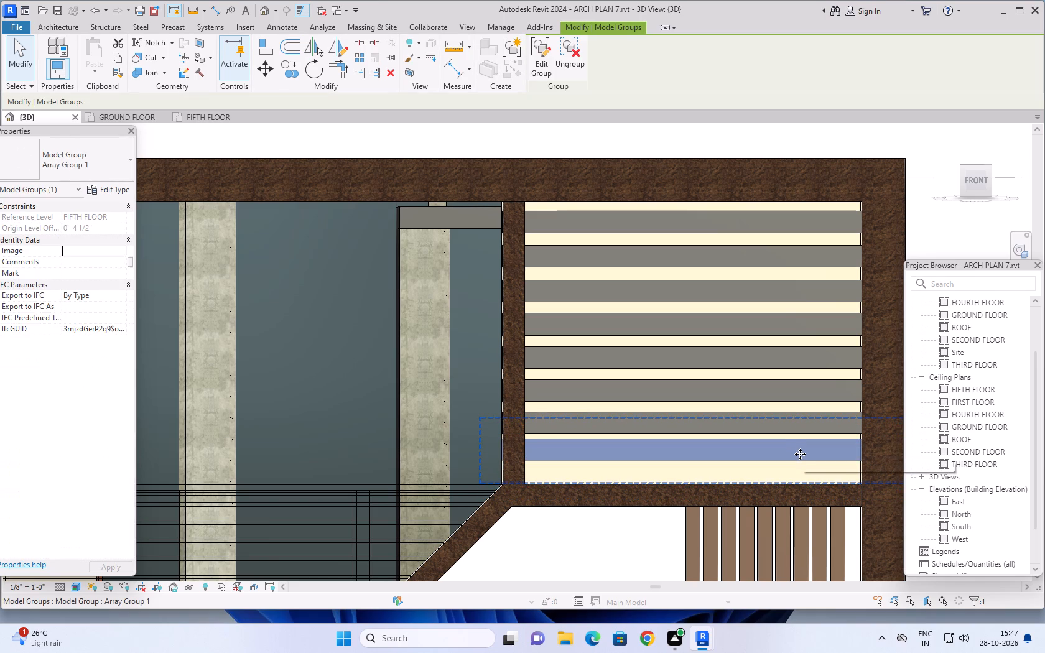
pyautogui.press('Down')
pyautogui.press('Down')
pyautogui.press('Down')
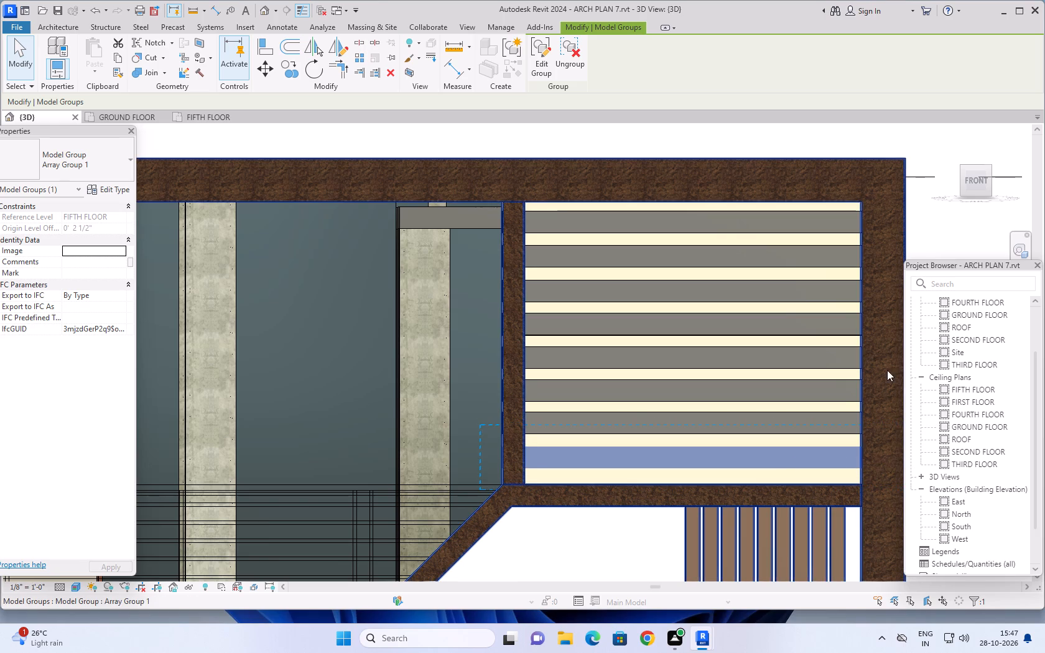
pyautogui.click(760, 142)
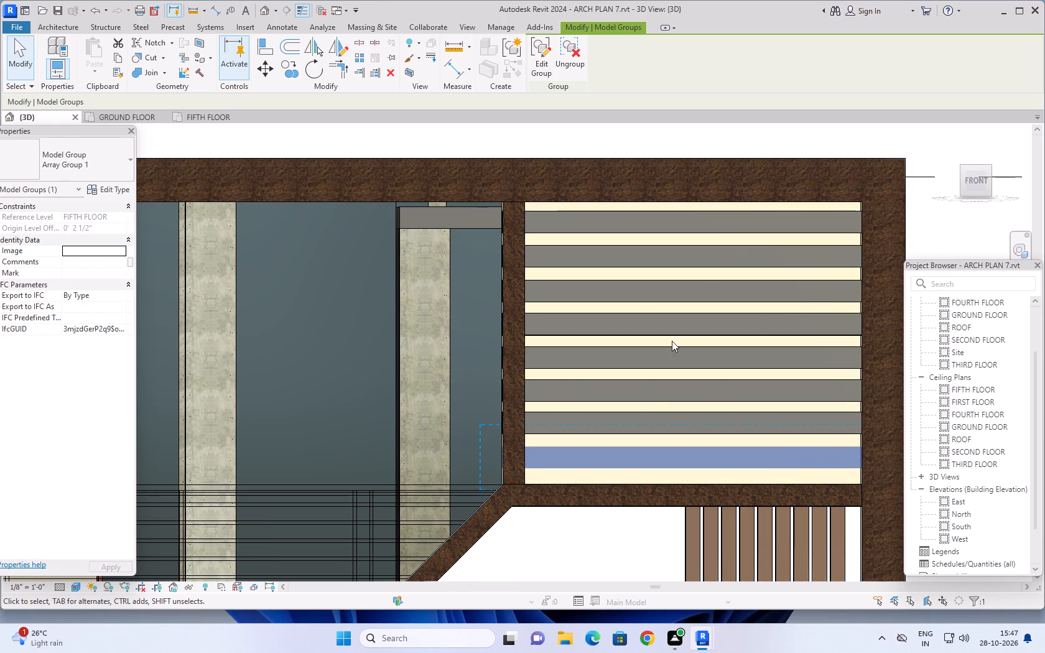
# Check the vertical spacing of the cornice bands on the framed rooftop wall against the whole front façade.
pyautogui.scroll(-3, 648, 442)
pyautogui.scroll(-3, 784, 441)
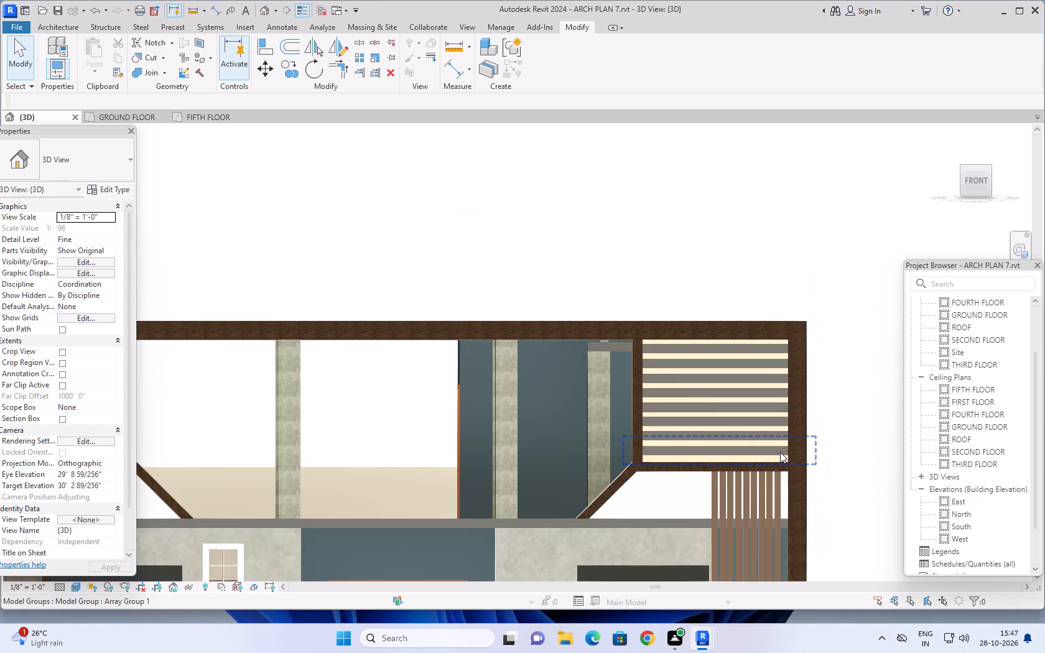
pyautogui.scroll(-5, 782, 275)
pyautogui.moveTo(830, 403); pyautogui.dragTo(810, 426, button='middle')
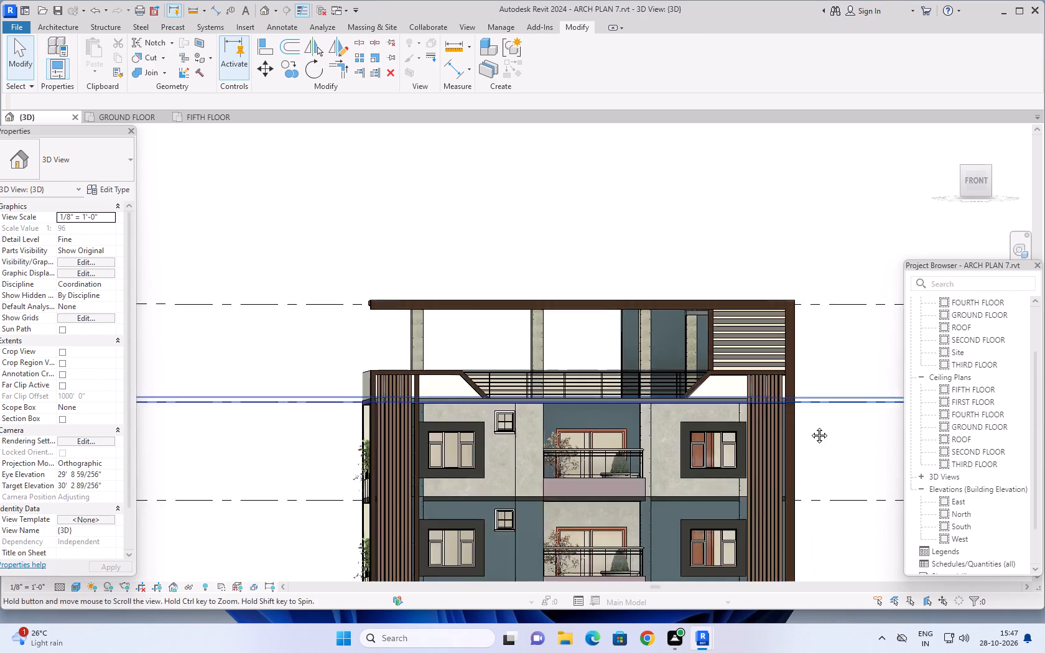
pyautogui.moveTo(810, 426); pyautogui.dragTo(769, 480, button='middle')
pyautogui.scroll(10, 679, 455)
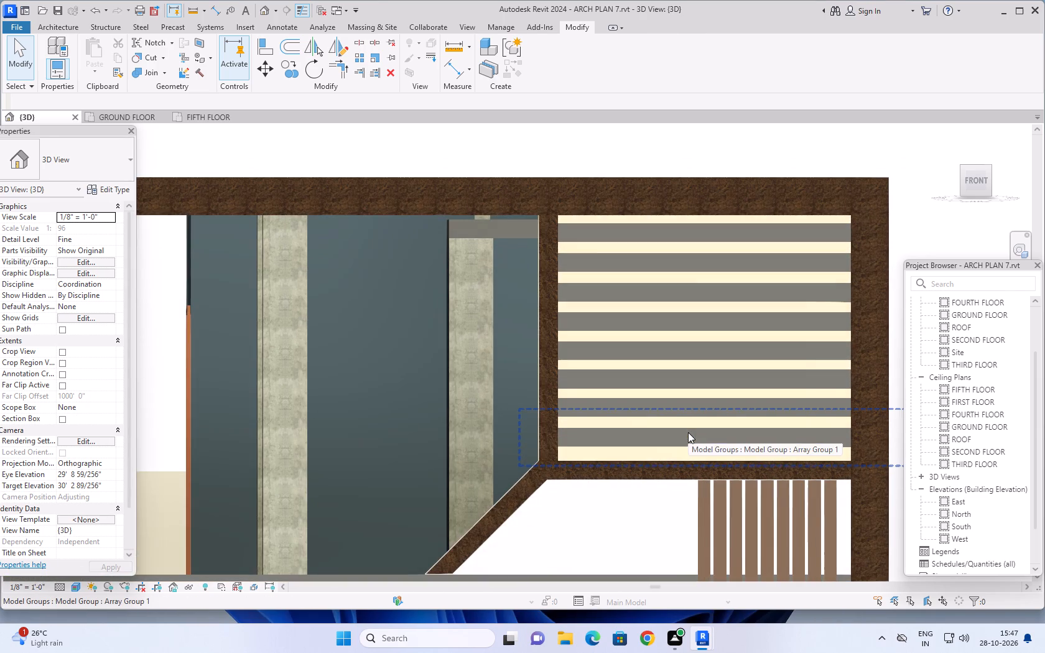
pyautogui.scroll(-4, 688, 433)
pyautogui.scroll(-3, 742, 437)
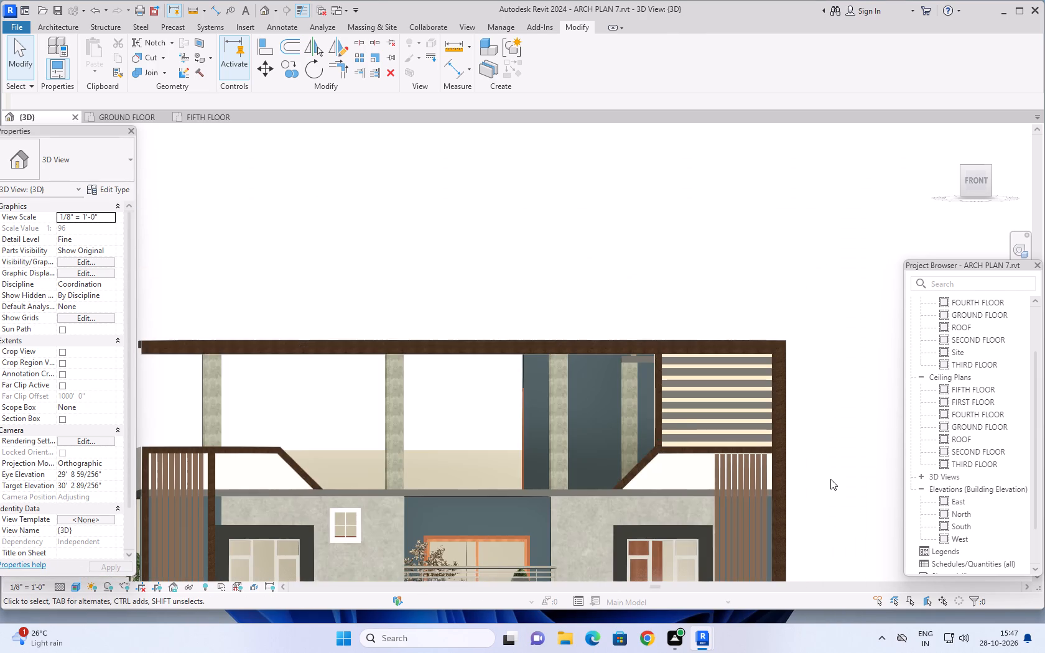
# Inspect the cornice bands and rooftop frame from the front-right corner, from above and from the front.
pyautogui.moveTo(830, 479); pyautogui.dragTo(743, 532, button='middle')
pyautogui.scroll(3, 392, 496)
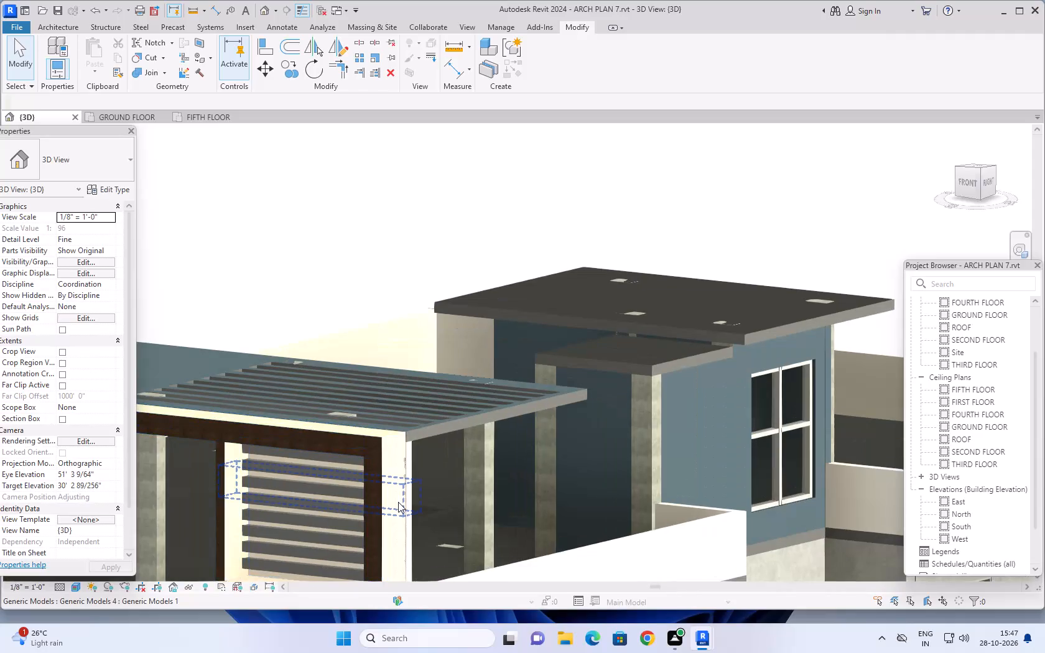
pyautogui.moveTo(400, 500); pyautogui.dragTo(427, 407, button='middle')
pyautogui.scroll(3, 438, 470)
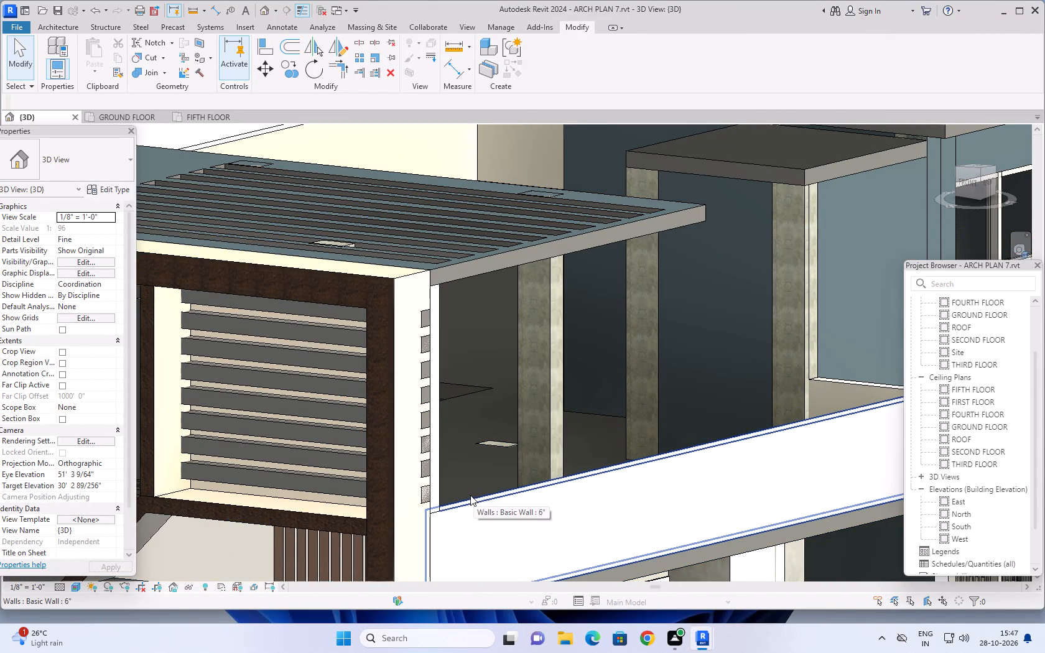
pyautogui.keyDown('shift'); pyautogui.moveTo(469, 491); pyautogui.dragTo(424, 502, button='middle'); pyautogui.keyUp('shift')
pyautogui.scroll(-3, 432, 484)
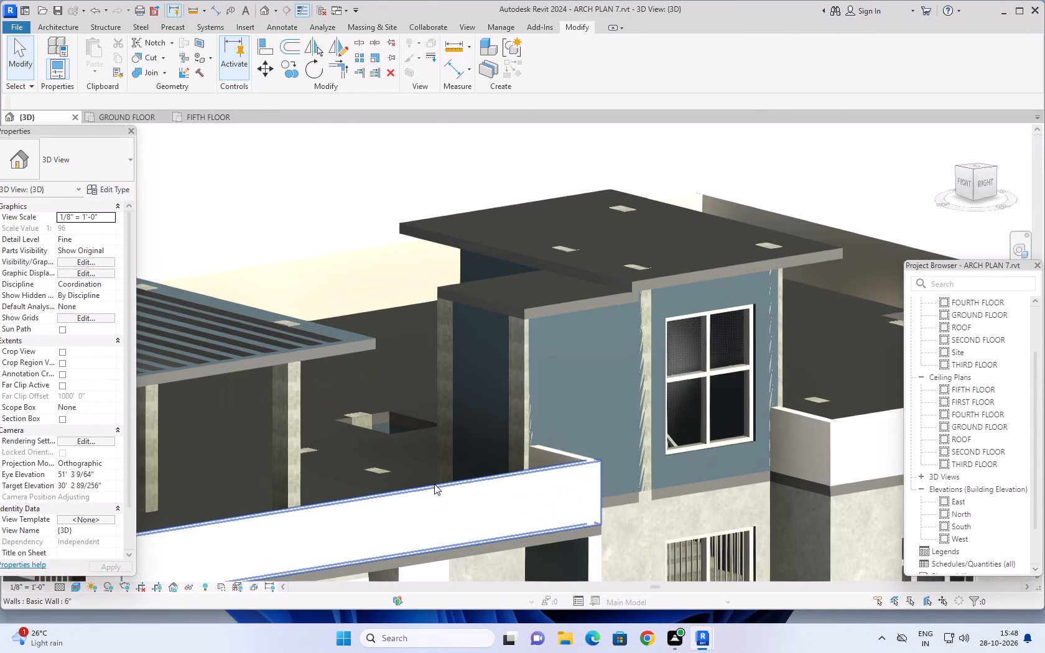
pyautogui.moveTo(439, 482); pyautogui.dragTo(585, 453, button='middle')
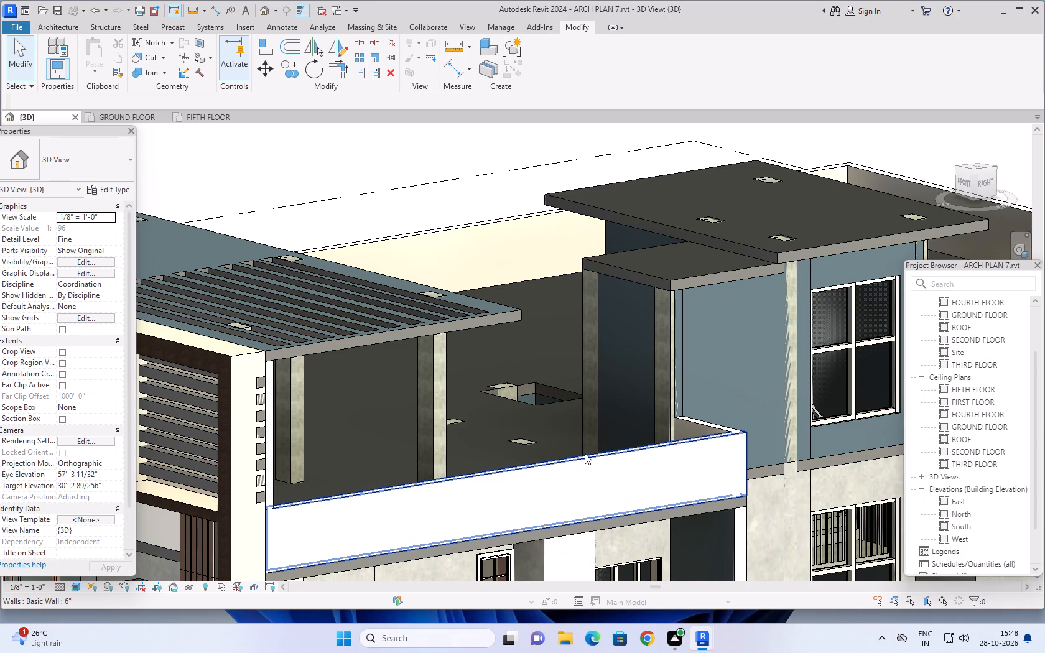
pyautogui.scroll(-2, 467, 448)
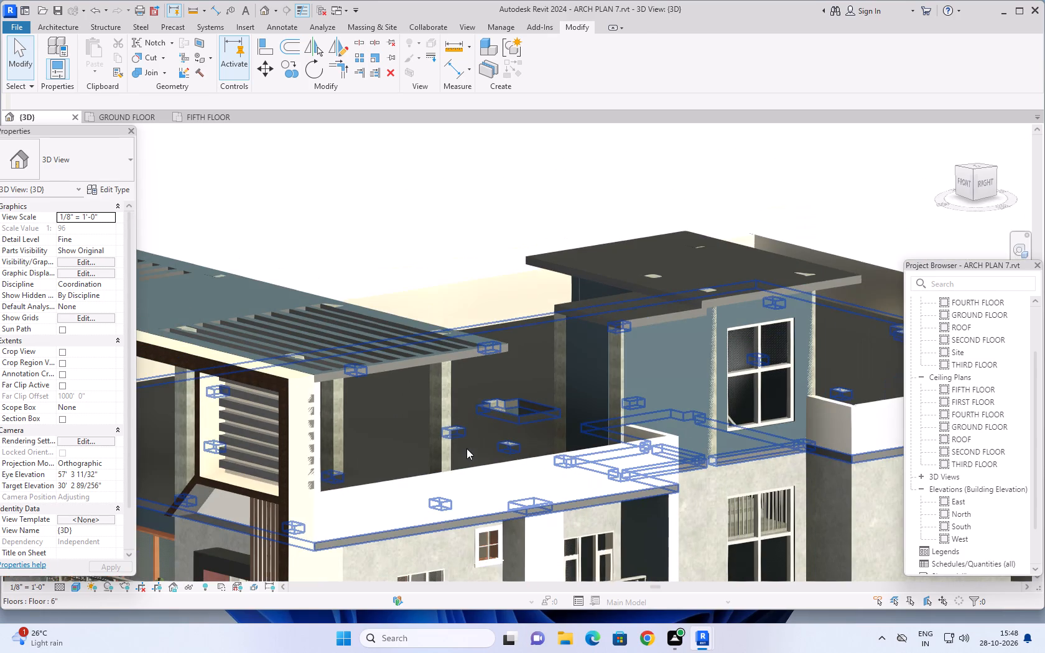
pyautogui.scroll(-1, 399, 452)
pyautogui.keyDown('shift'); pyautogui.moveTo(400, 451); pyautogui.dragTo(531, 431, button='middle'); pyautogui.keyUp('shift')
pyautogui.moveTo(695, 413); pyautogui.dragTo(689, 414, button='middle')
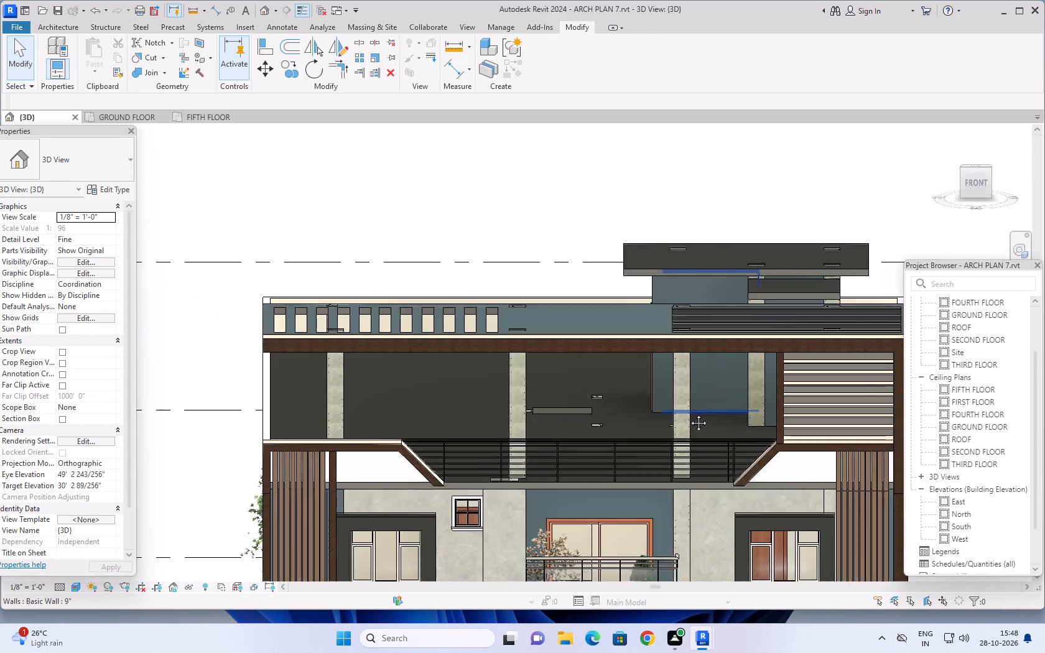
pyautogui.moveTo(689, 414); pyautogui.dragTo(564, 439, button='middle')
pyautogui.scroll(3, 698, 435)
pyautogui.keyDown('shift'); pyautogui.moveTo(691, 443); pyautogui.dragTo(680, 401, button='middle'); pyautogui.keyUp('shift')
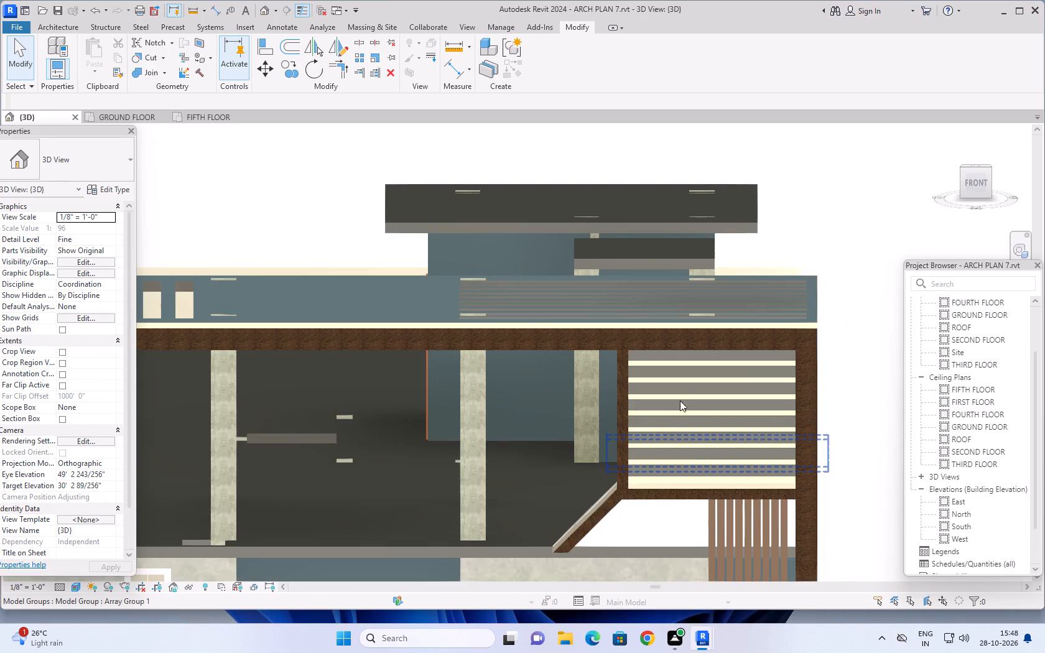
pyautogui.keyDown('shift'); pyautogui.moveTo(680, 401); pyautogui.dragTo(689, 376, button='middle'); pyautogui.keyUp('shift')
pyautogui.moveTo(657, 292); pyautogui.dragTo(624, 352, button='middle')
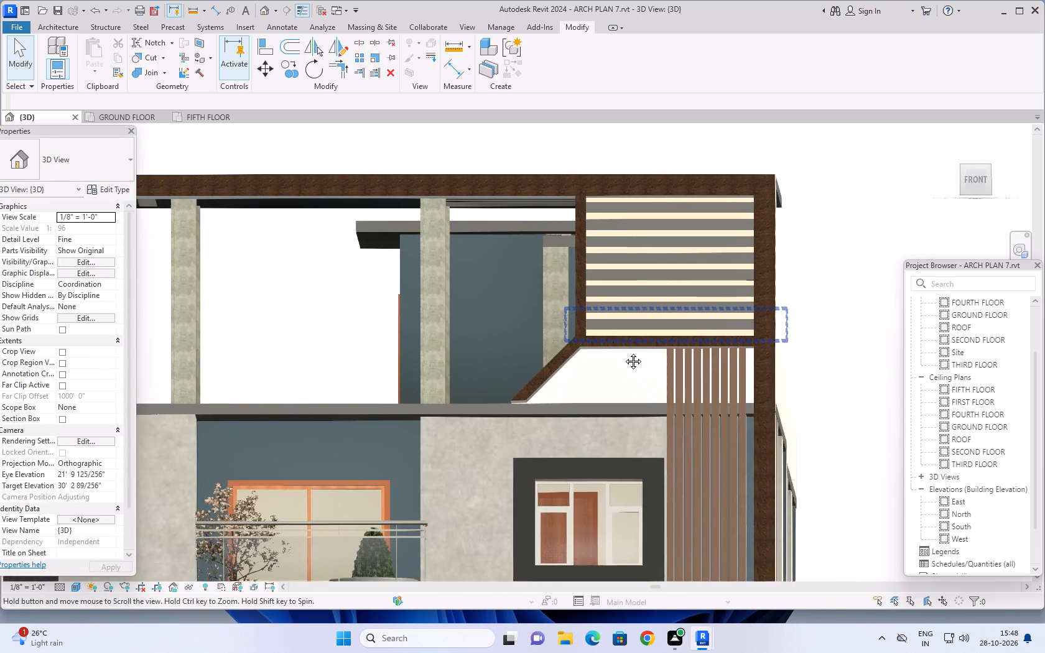
pyautogui.moveTo(624, 352); pyautogui.dragTo(623, 458, button='middle')
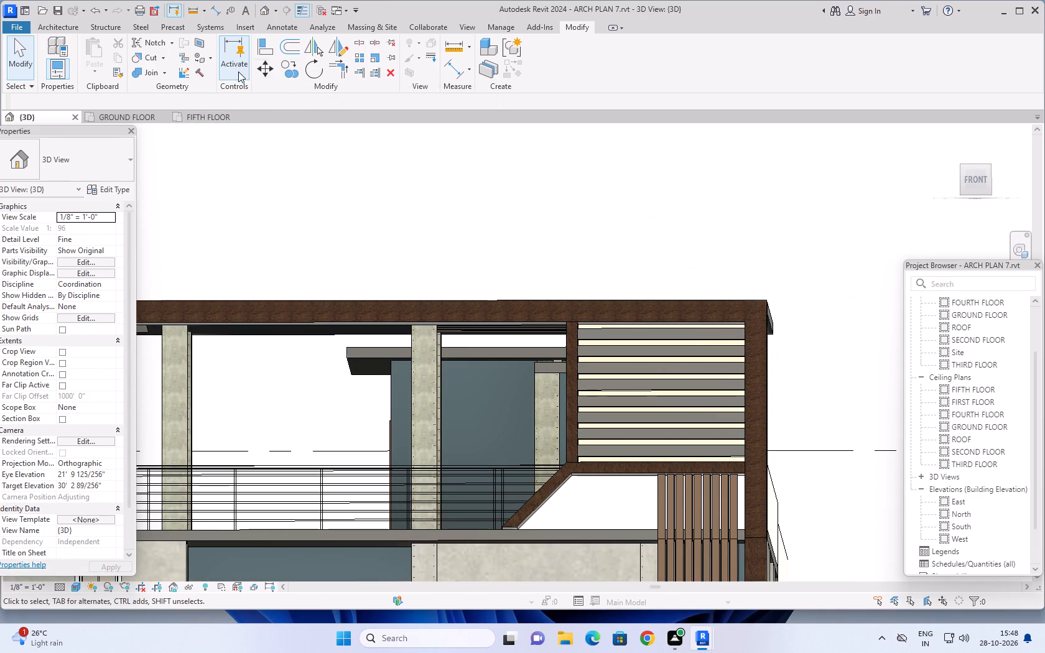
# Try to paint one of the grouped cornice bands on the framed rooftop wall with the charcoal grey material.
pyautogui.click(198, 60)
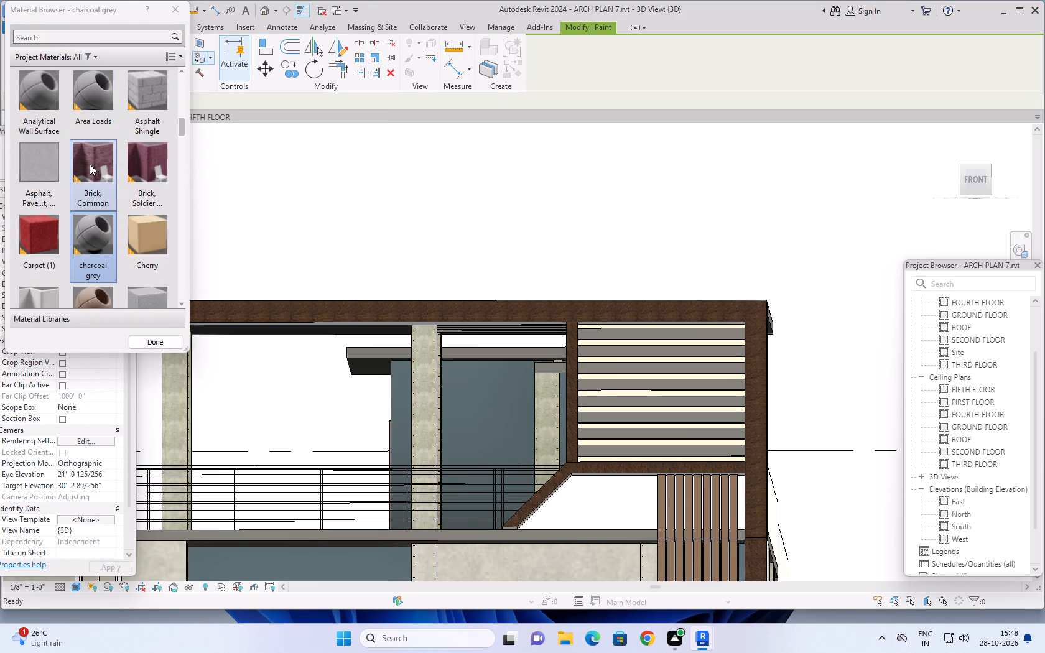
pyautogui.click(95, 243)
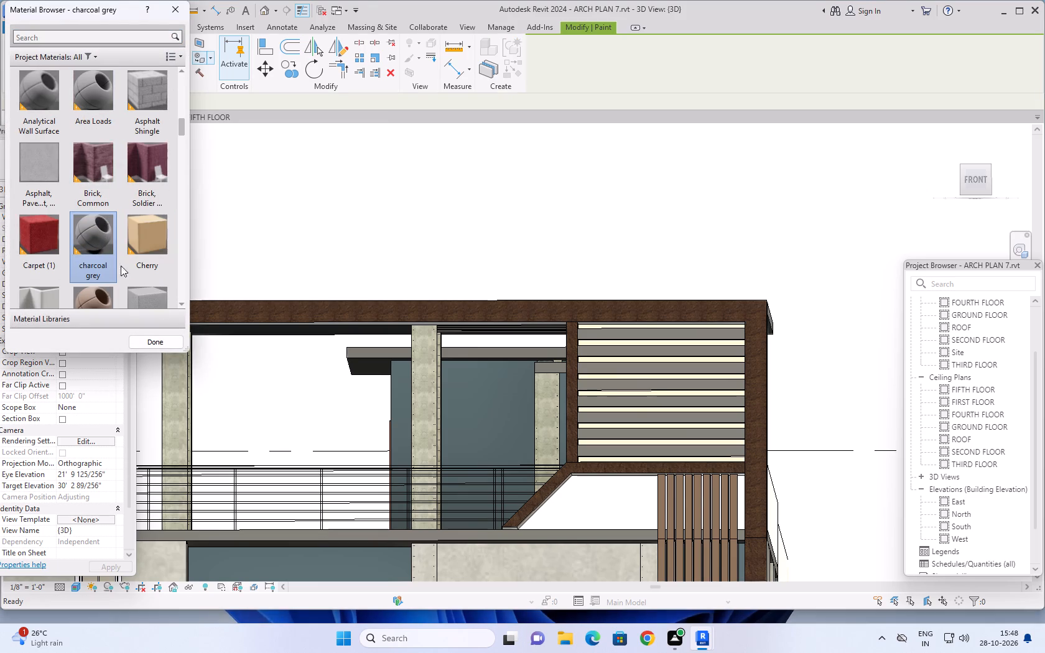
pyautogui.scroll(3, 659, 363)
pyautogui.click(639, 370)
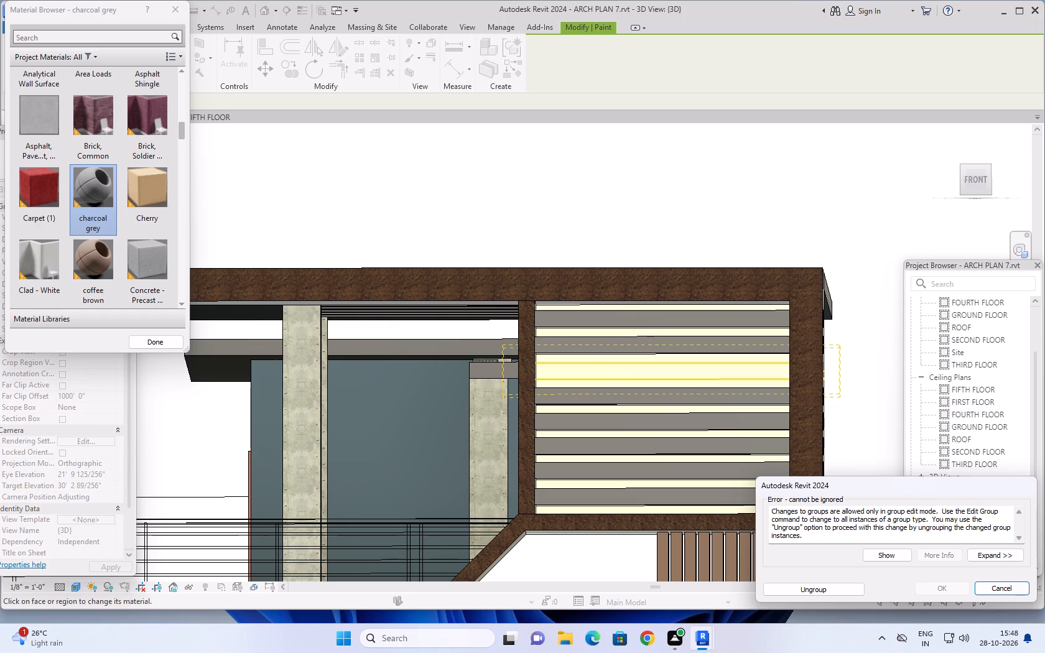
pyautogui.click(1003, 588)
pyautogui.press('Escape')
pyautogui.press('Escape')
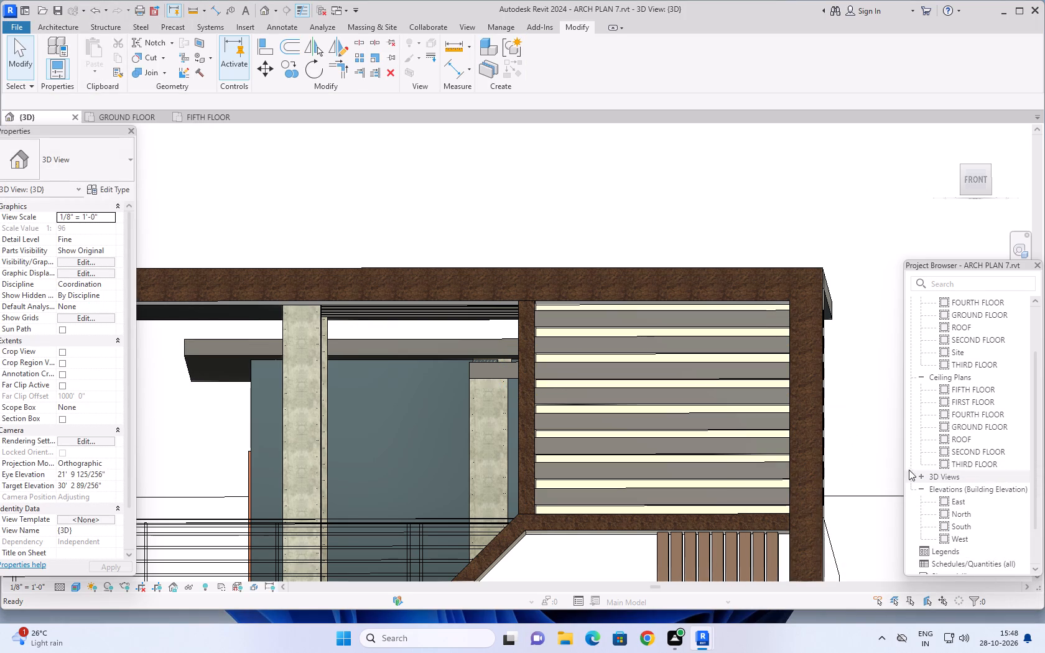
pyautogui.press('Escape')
# Ungroup all eight cornice band array groups on the framed rooftop wall into individual wall sweeps.
pyautogui.moveTo(878, 424); pyautogui.dragTo(862, 384, button='middle')
pyautogui.moveTo(865, 403); pyautogui.dragTo(889, 437, button='middle')
pyautogui.scroll(-1, 797, 277)
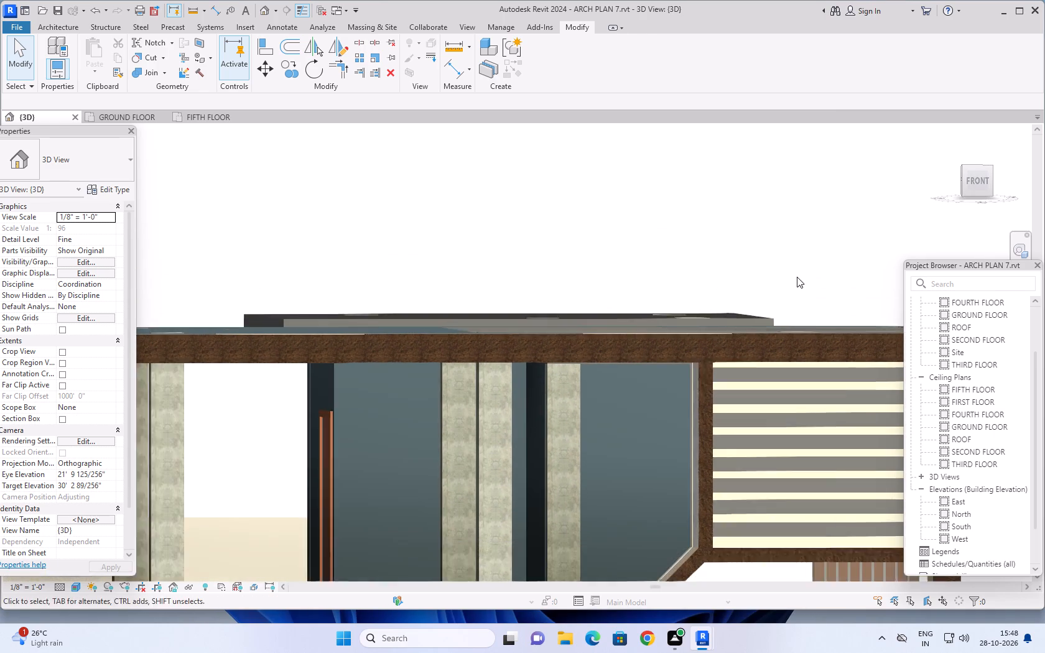
pyautogui.scroll(-1, 797, 277)
pyautogui.moveTo(797, 277); pyautogui.dragTo(657, 174, button='middle')
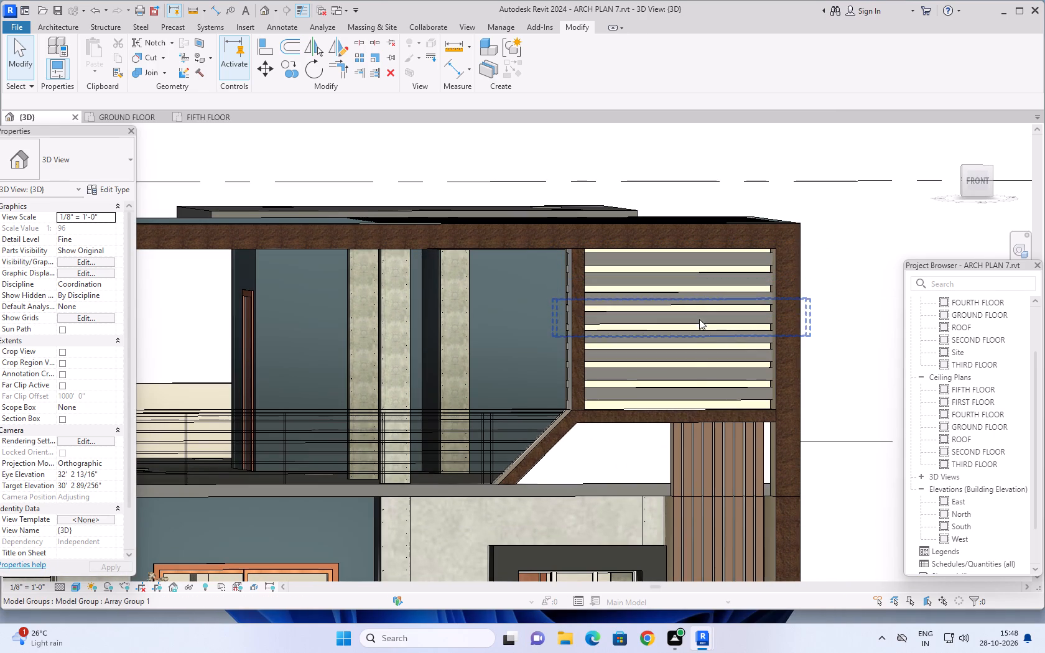
pyautogui.click(689, 391)
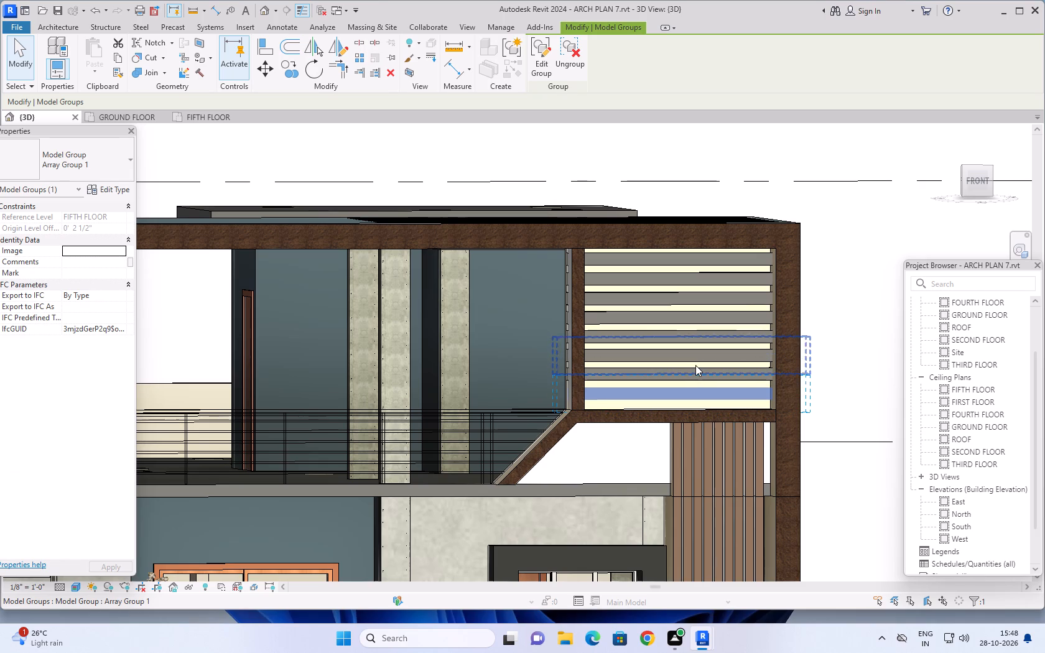
pyautogui.keyDown('ctrl'); pyautogui.click(694, 371); pyautogui.keyUp('ctrl')
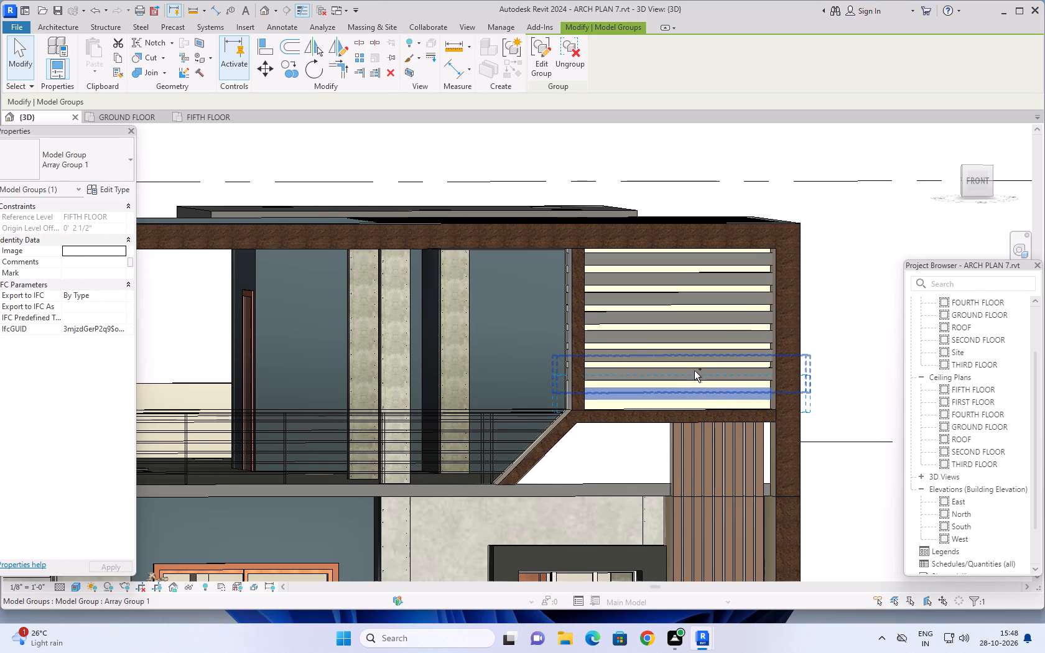
pyautogui.keyDown('ctrl'); pyautogui.click(700, 355); pyautogui.keyUp('ctrl')
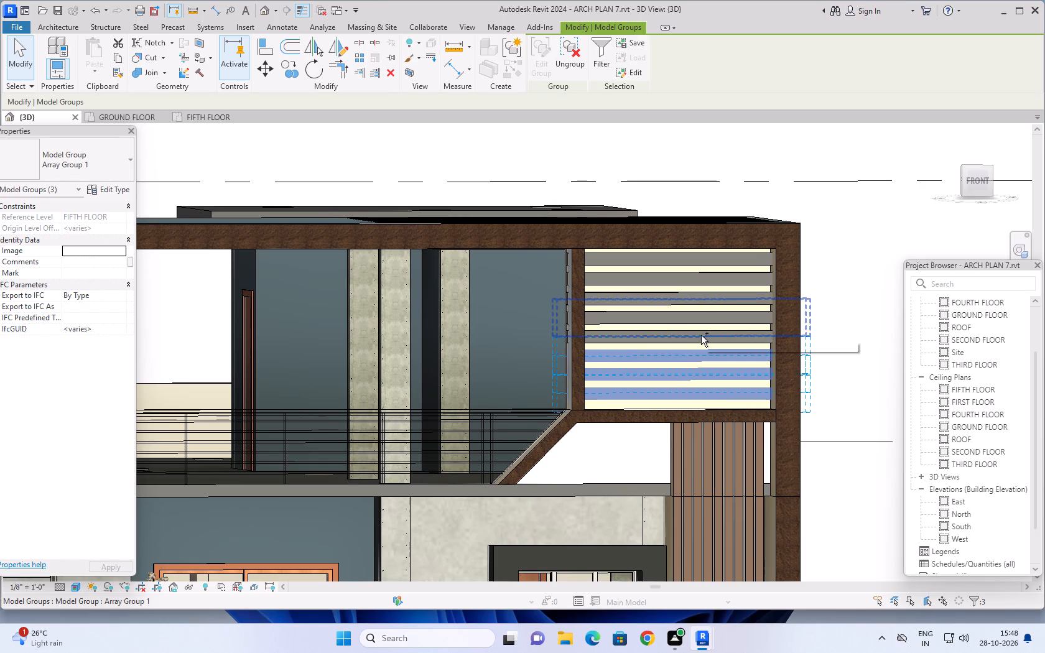
pyautogui.keyDown('ctrl'); pyautogui.click(701, 336); pyautogui.keyUp('ctrl')
pyautogui.keyDown('ctrl'); pyautogui.click(702, 319); pyautogui.keyUp('ctrl')
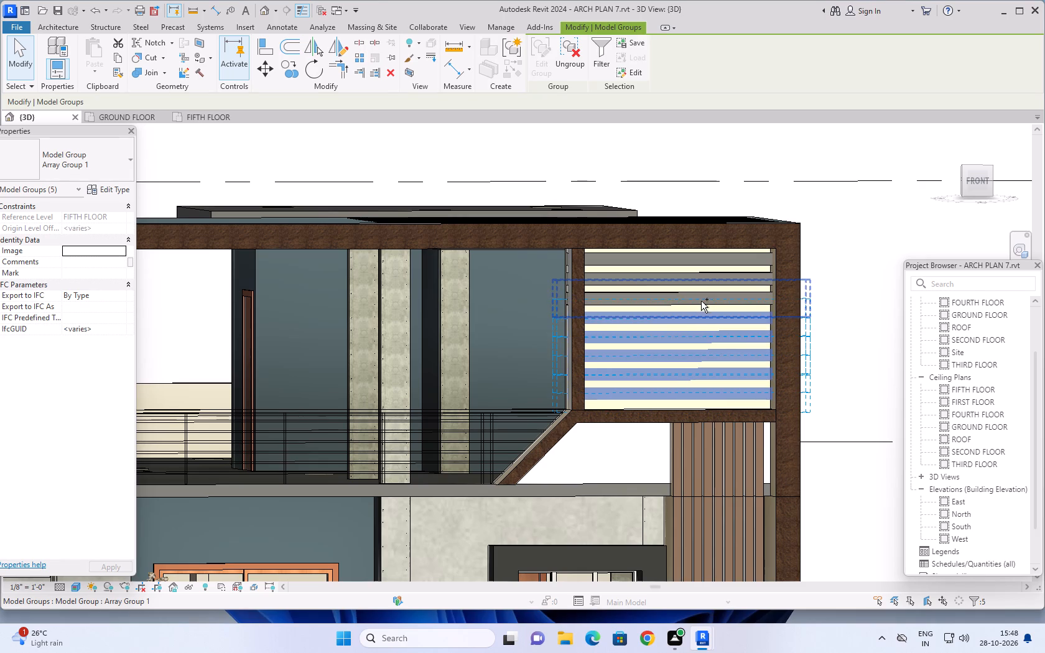
pyautogui.keyDown('ctrl'); pyautogui.click(701, 301); pyautogui.keyUp('ctrl')
pyautogui.keyDown('ctrl'); pyautogui.click(704, 281); pyautogui.keyUp('ctrl')
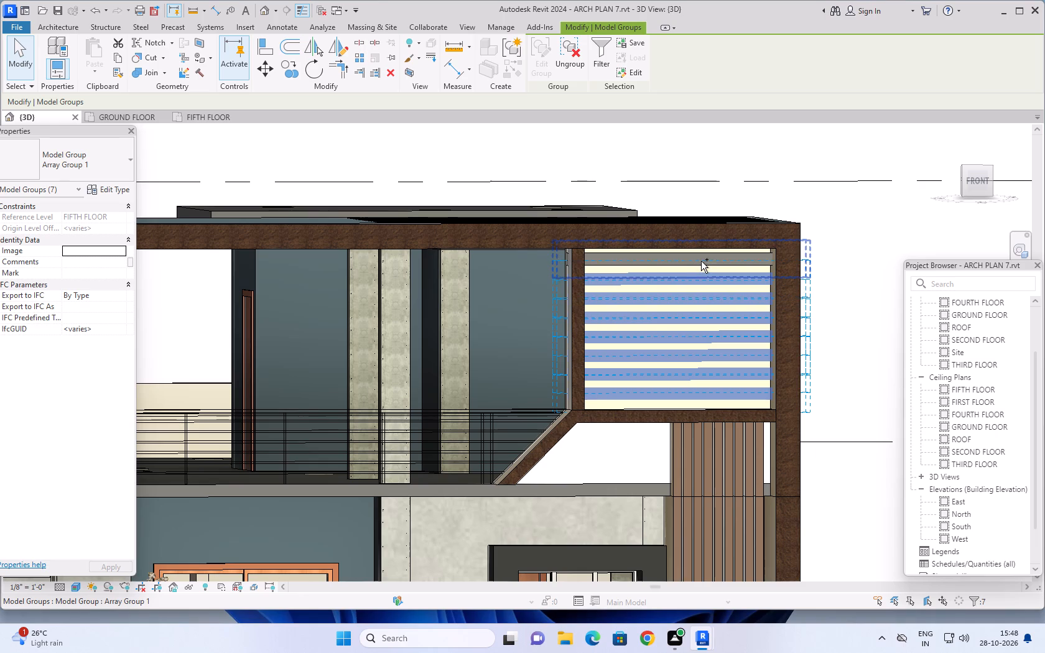
pyautogui.keyDown('ctrl'); pyautogui.click(702, 261); pyautogui.keyUp('ctrl')
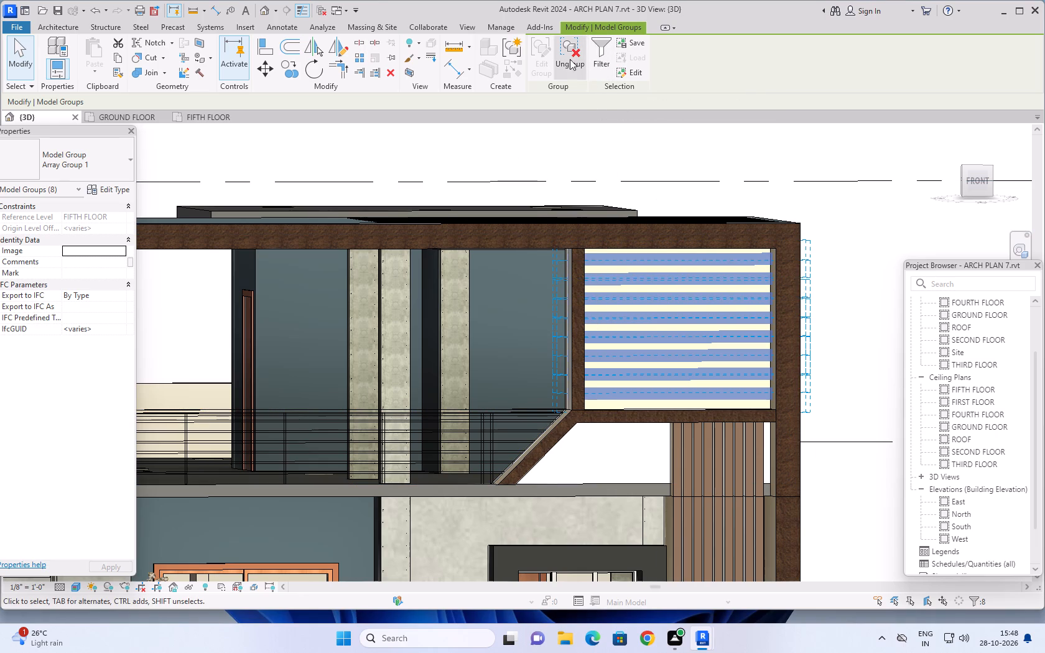
pyautogui.click(564, 48)
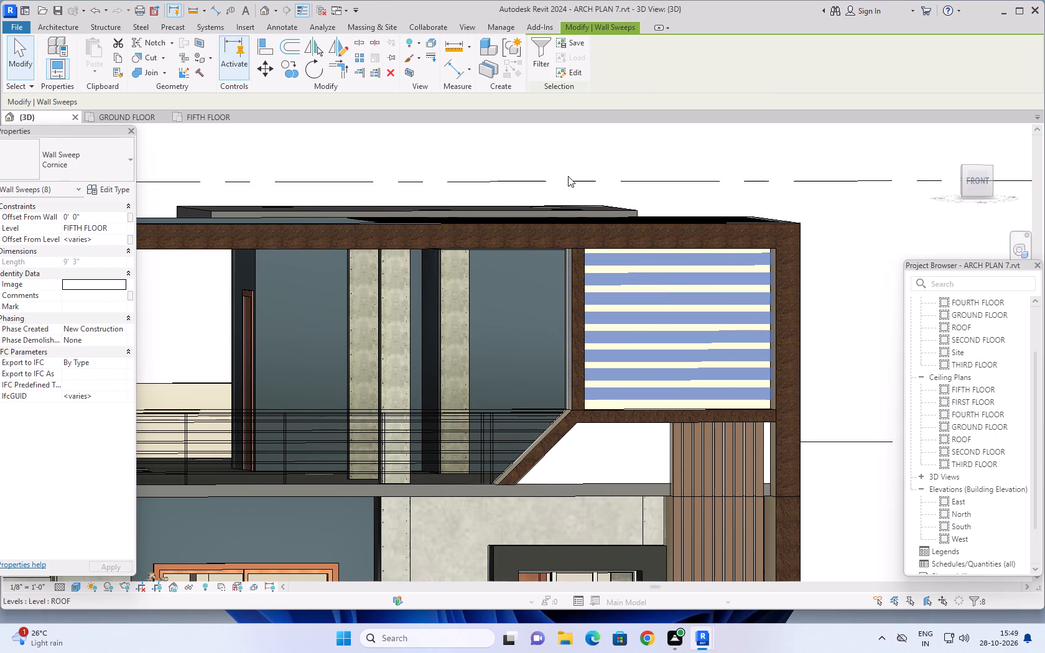
# Paint the front faces of all eight cornice bands on the framed rooftop wall with the charcoal grey material.
pyautogui.click(202, 61)
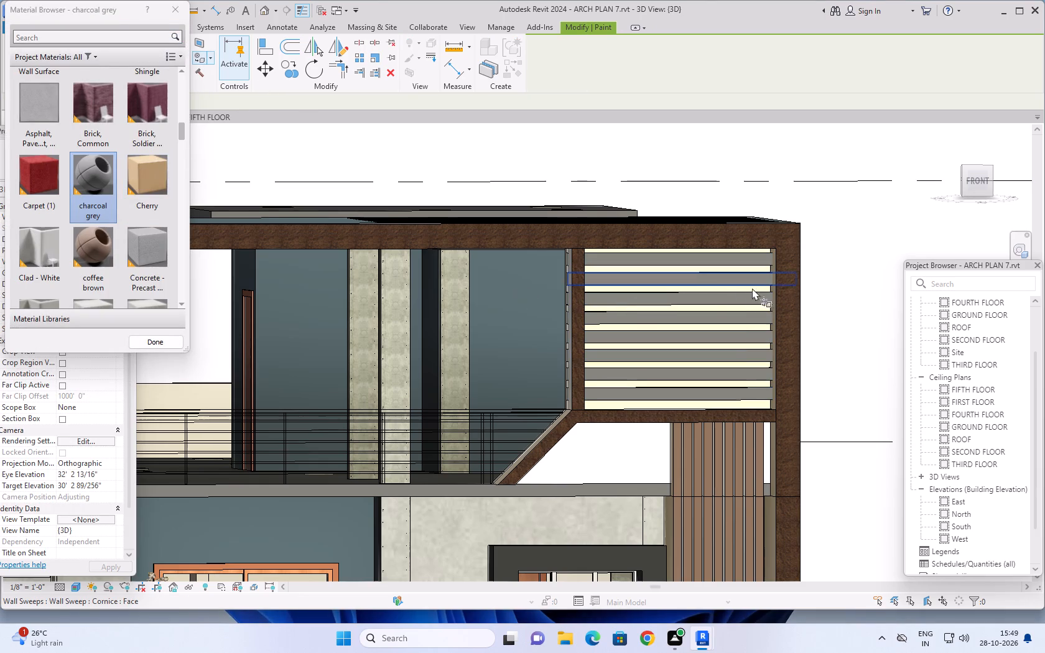
pyautogui.click(697, 278)
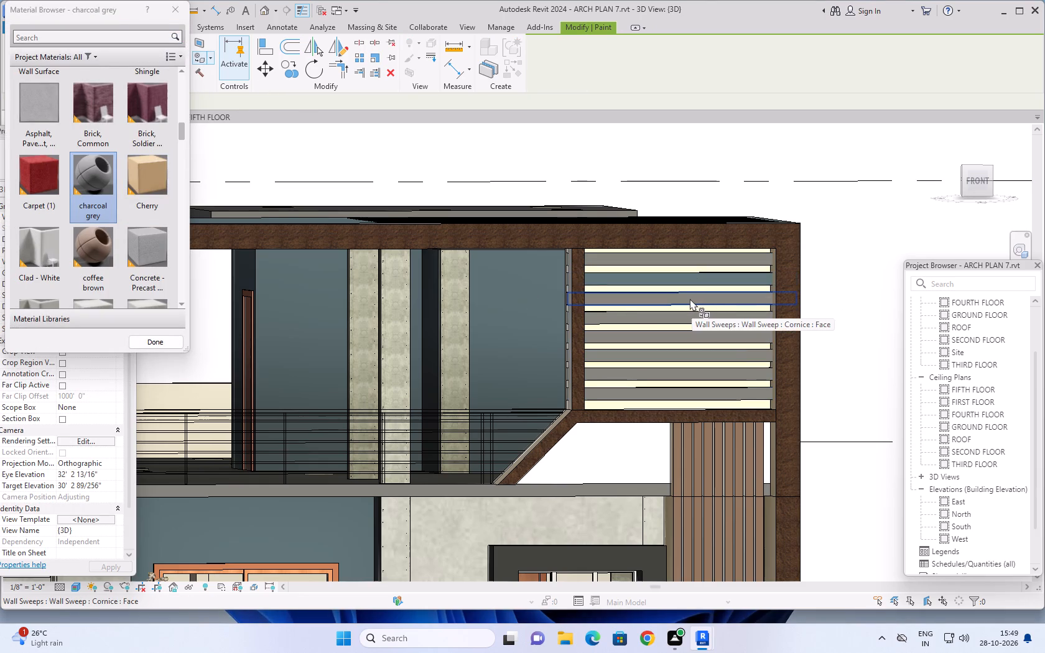
pyautogui.click(690, 299)
pyautogui.click(698, 261)
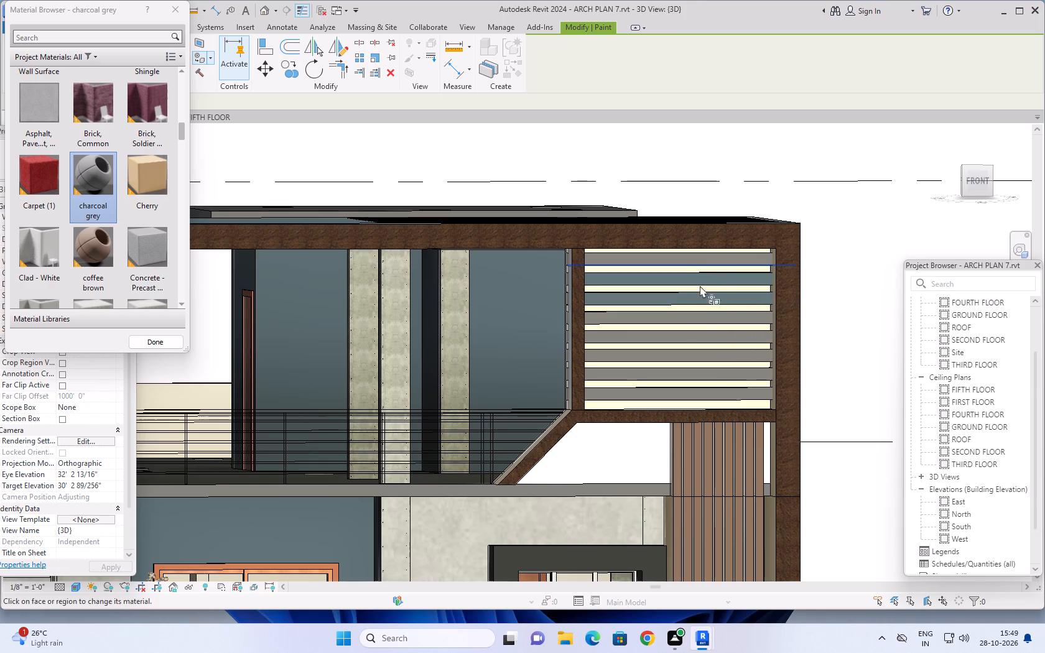
pyautogui.click(667, 259)
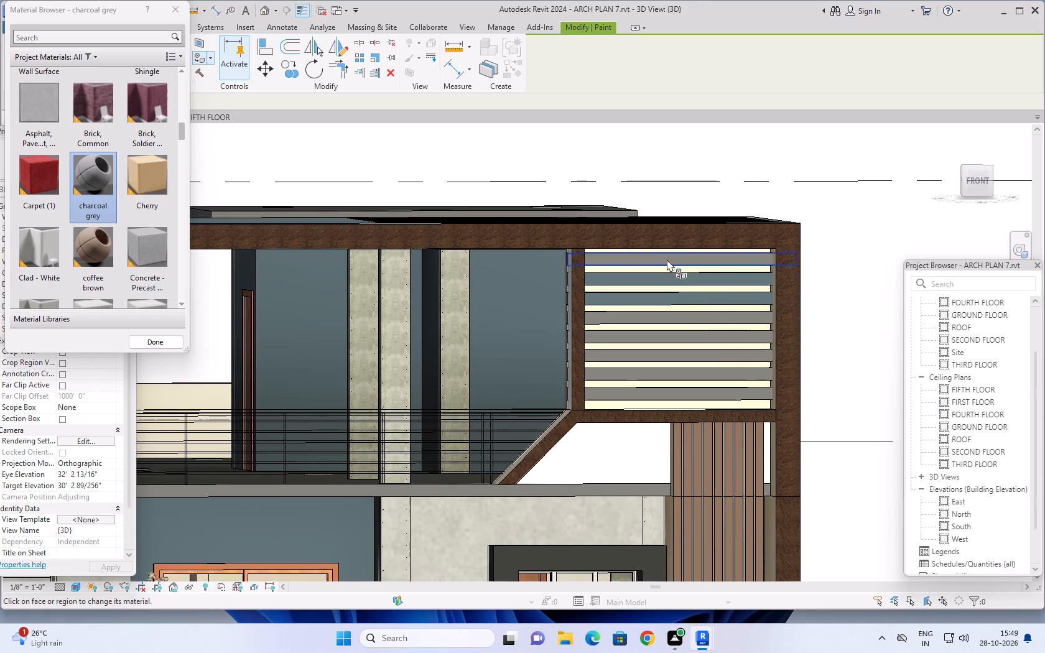
pyautogui.click(697, 318)
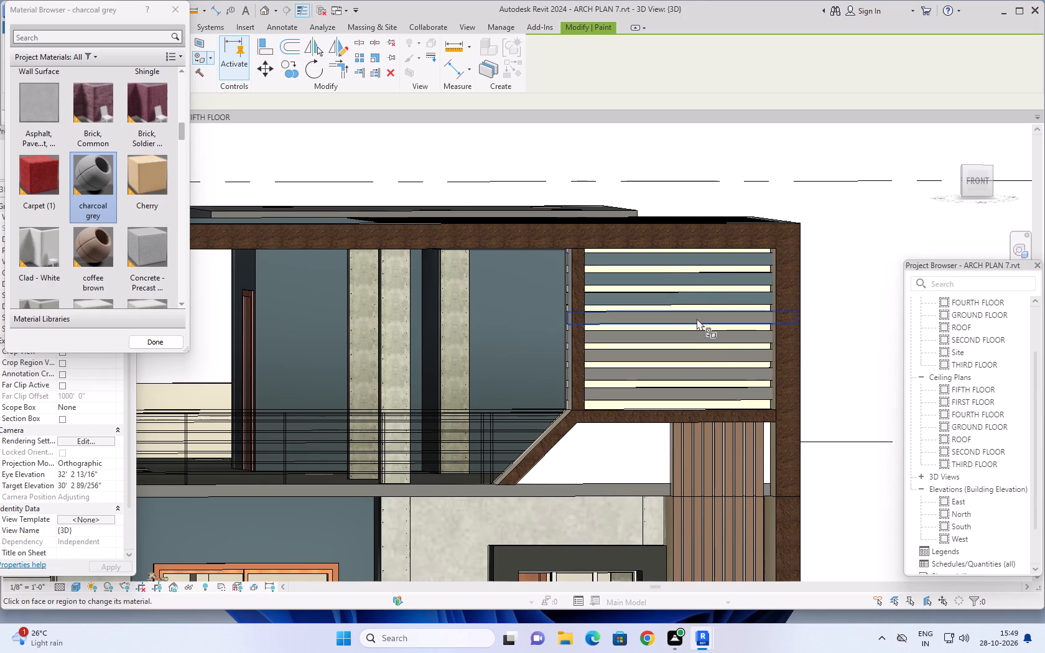
pyautogui.click(695, 336)
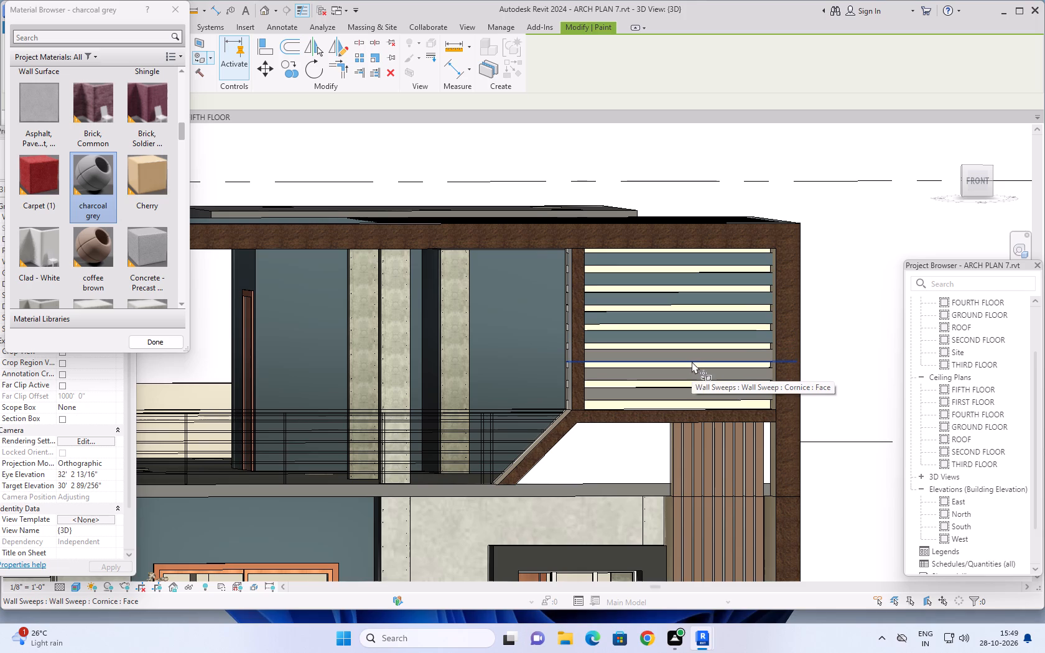
pyautogui.click(692, 361)
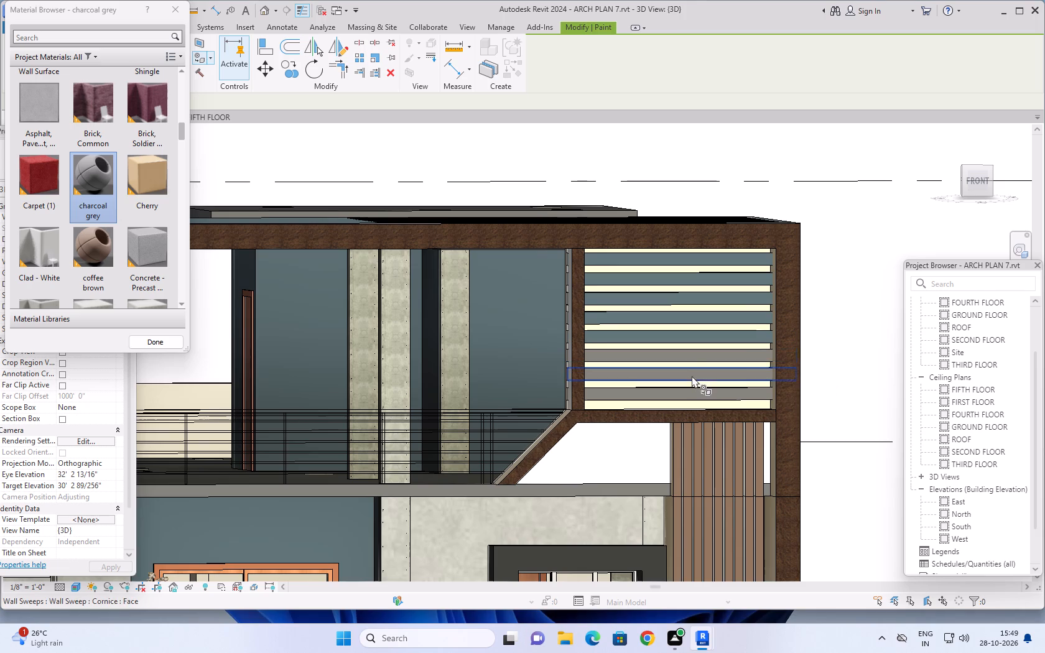
pyautogui.click(691, 357)
pyautogui.scroll(2, 691, 363)
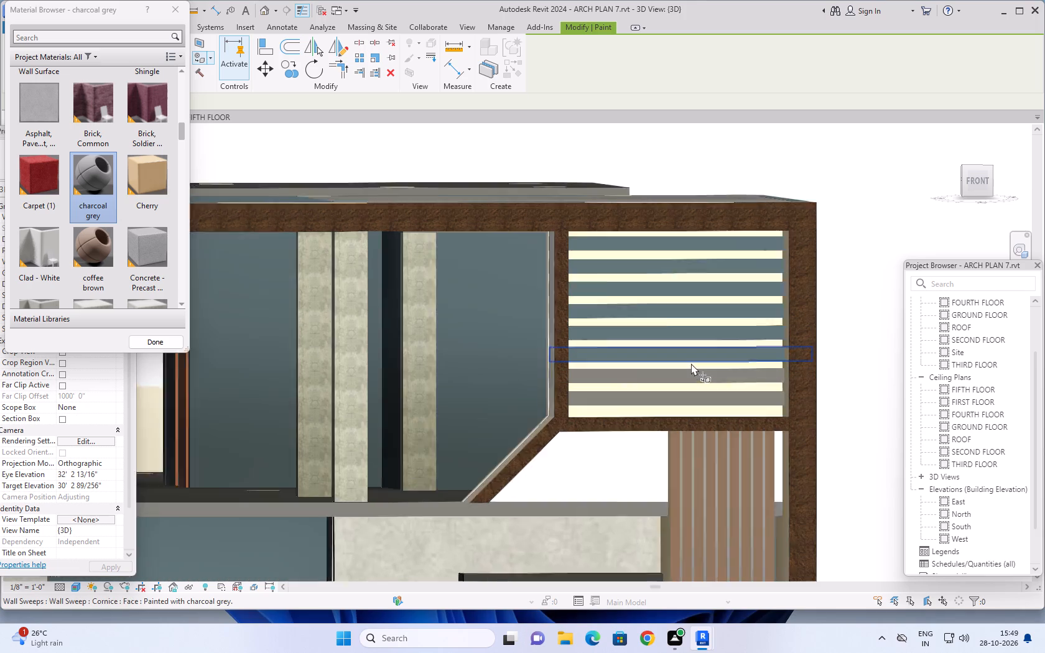
pyautogui.scroll(1, 691, 363)
pyautogui.click(680, 381)
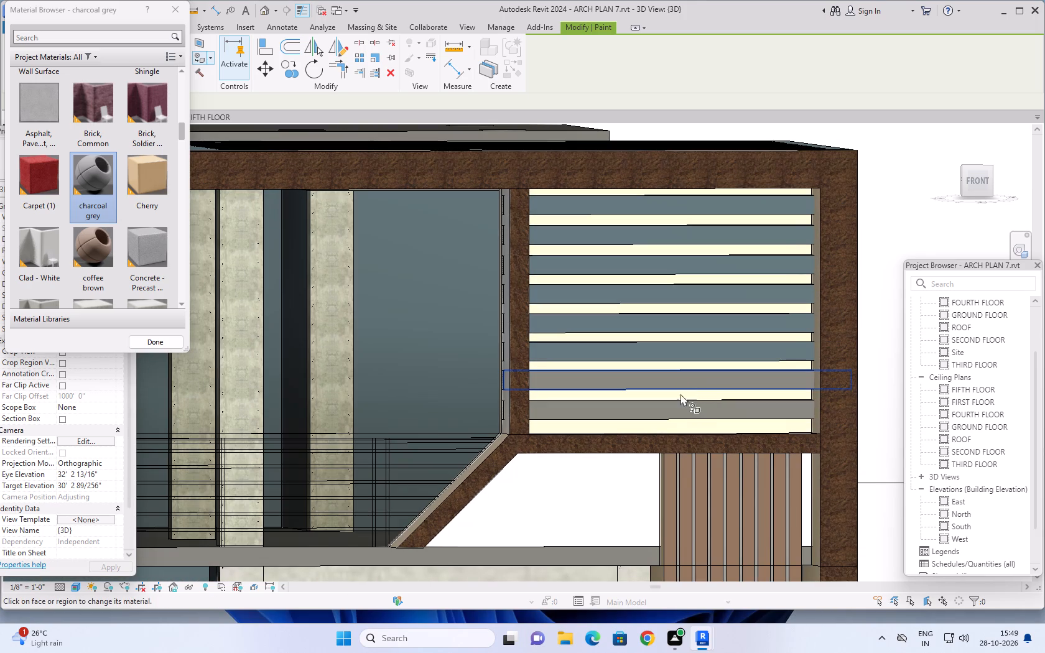
pyautogui.click(677, 408)
pyautogui.scroll(-4, 730, 395)
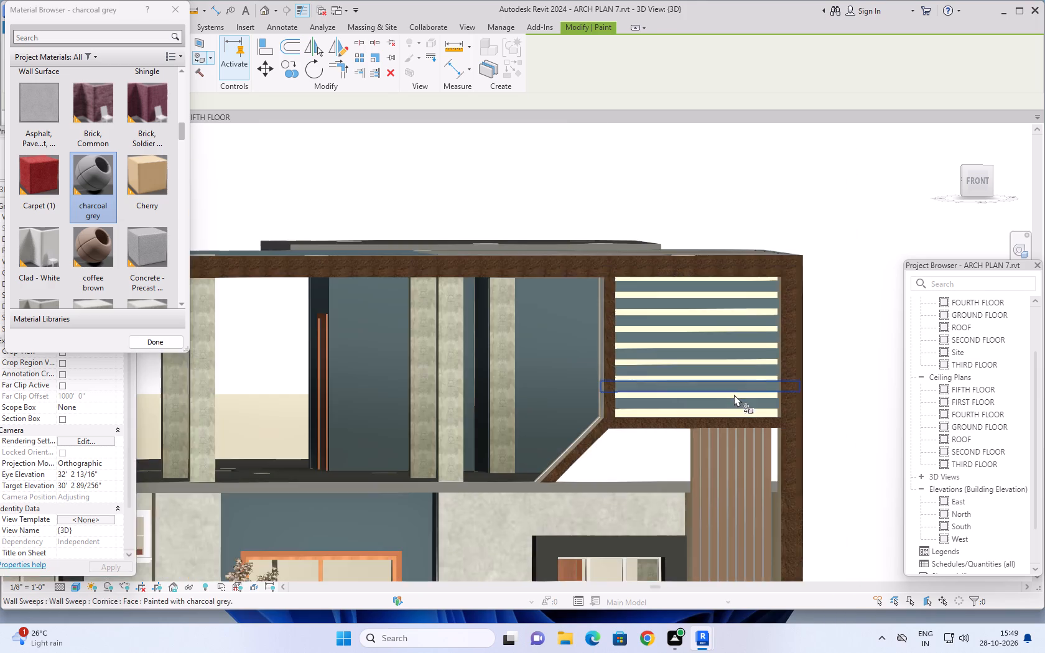
pyautogui.scroll(-3, 737, 394)
pyautogui.scroll(-3, 844, 266)
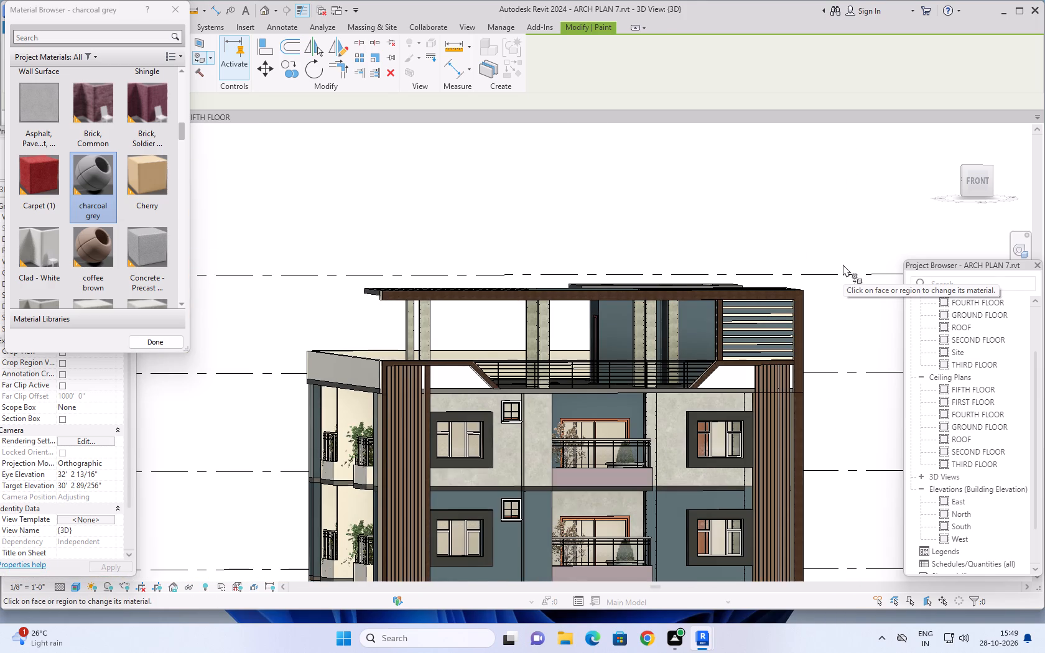
pyautogui.press('Escape')
pyautogui.press('Escape')
# Inspect the painted cornice bands and rooftop frame against the whole building from the front, right side and front-left corner.
pyautogui.scroll(-1, 842, 328)
pyautogui.moveTo(846, 337); pyautogui.dragTo(779, 279, button='middle')
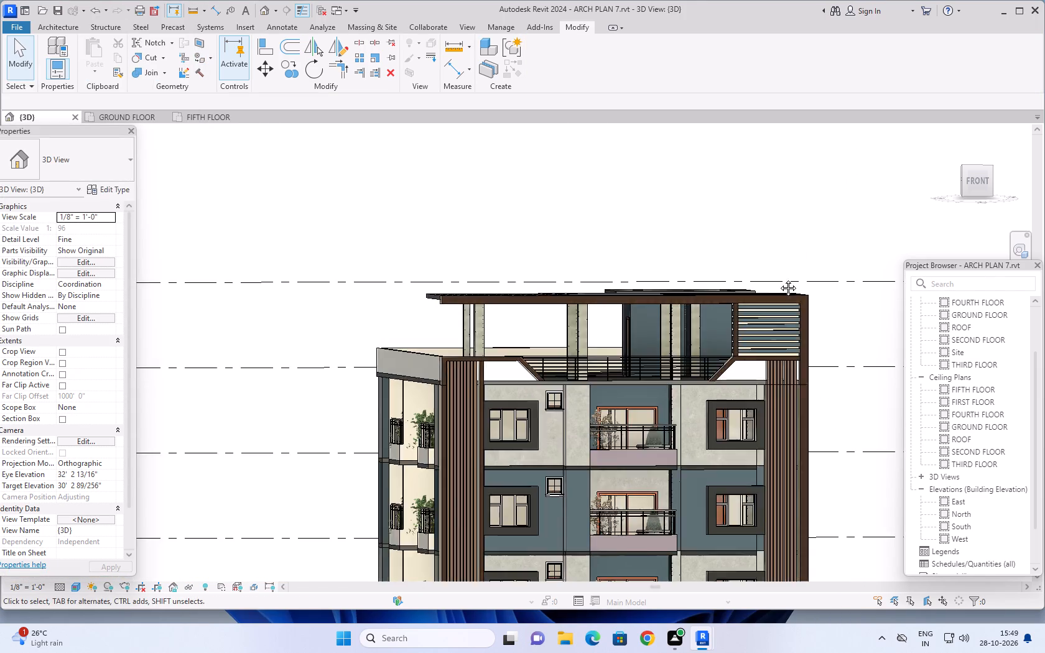
pyautogui.moveTo(779, 279); pyautogui.dragTo(760, 237, button='middle')
pyautogui.scroll(-3, 759, 296)
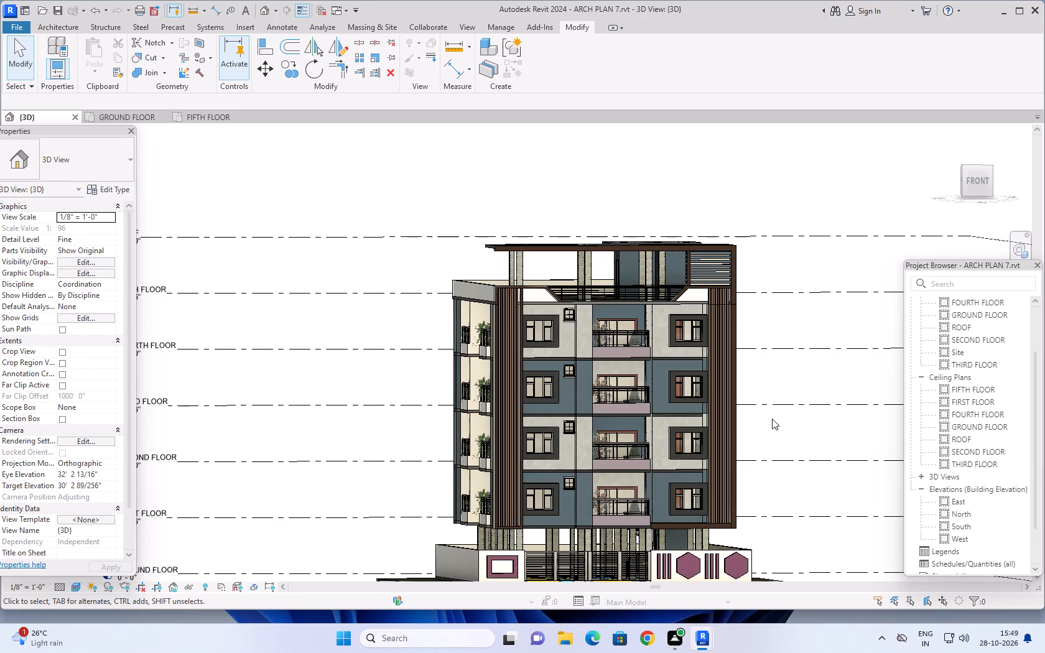
pyautogui.moveTo(773, 439); pyautogui.dragTo(741, 421, button='middle')
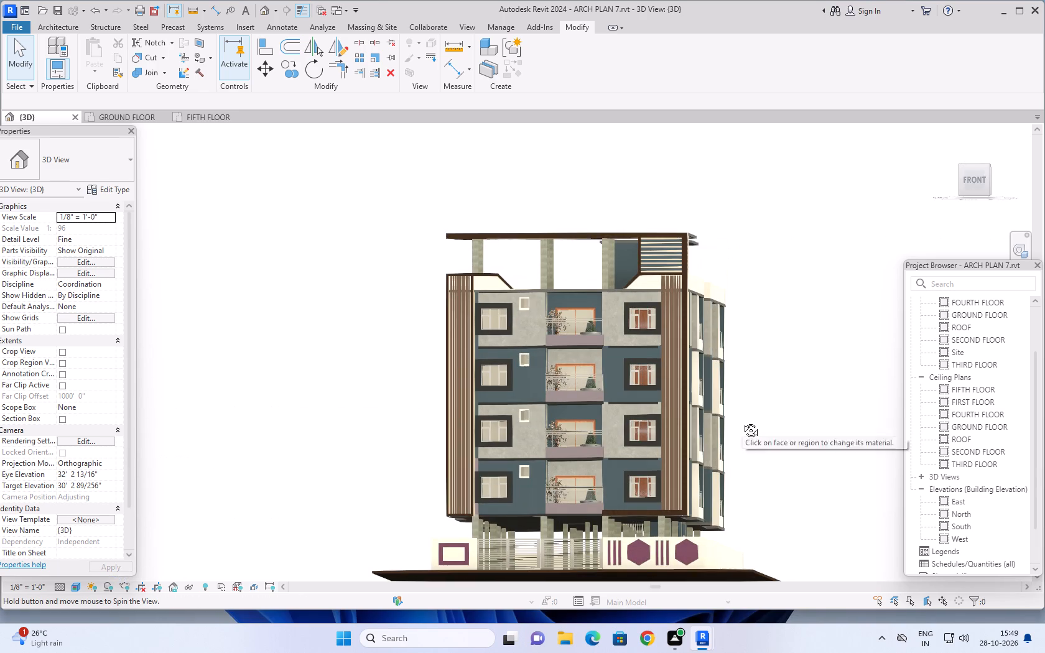
pyautogui.moveTo(741, 421); pyautogui.dragTo(666, 501, button='middle')
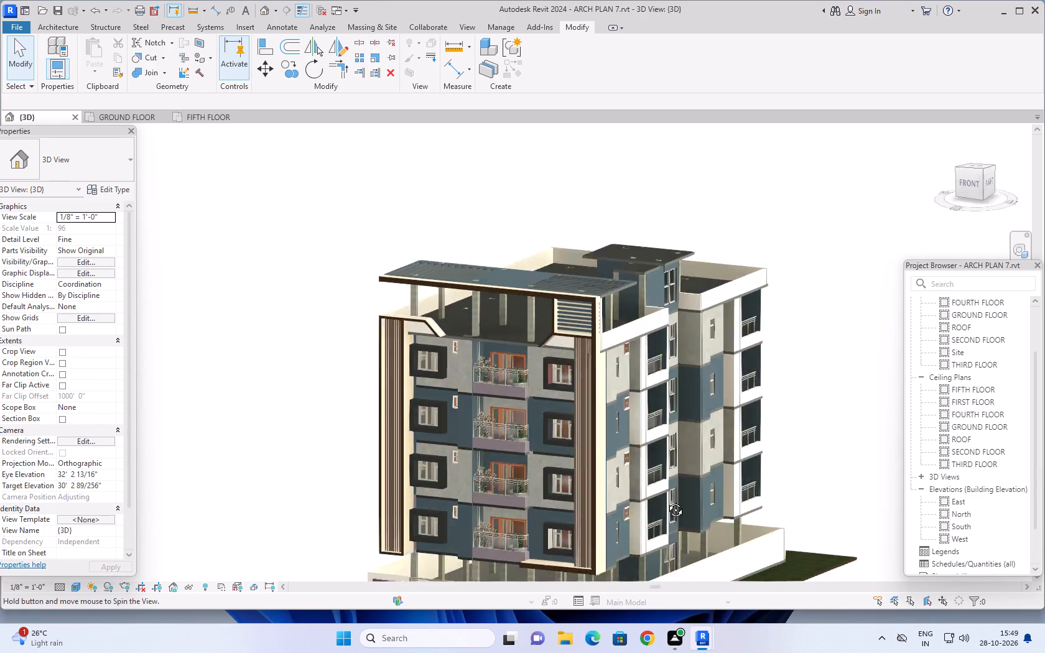
pyautogui.moveTo(666, 501); pyautogui.dragTo(534, 526, button='middle')
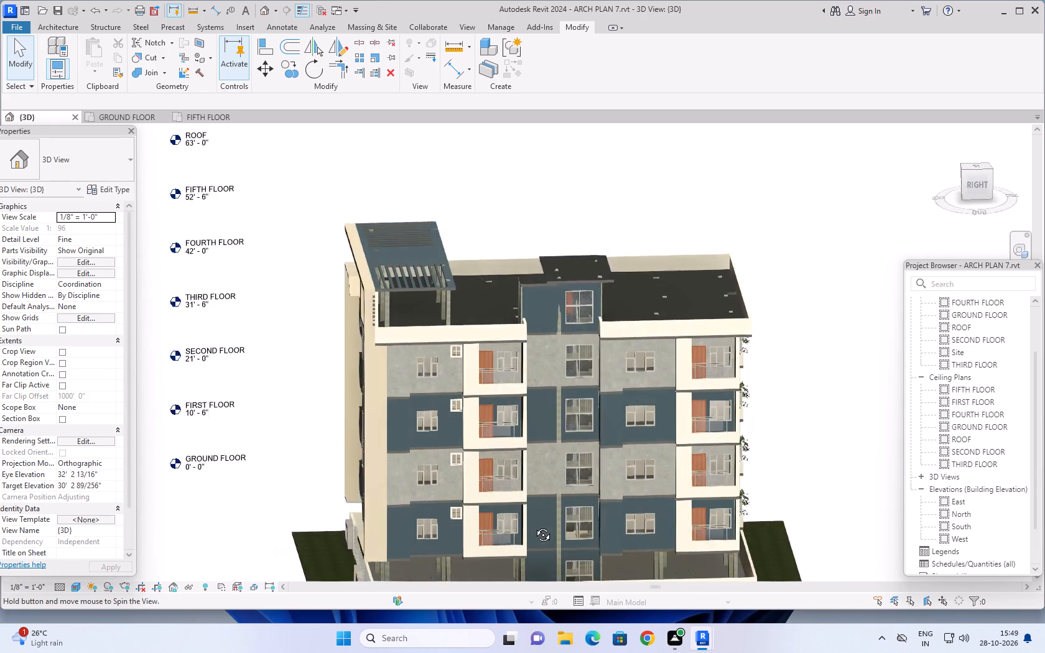
pyautogui.moveTo(534, 526); pyautogui.dragTo(784, 465, button='middle')
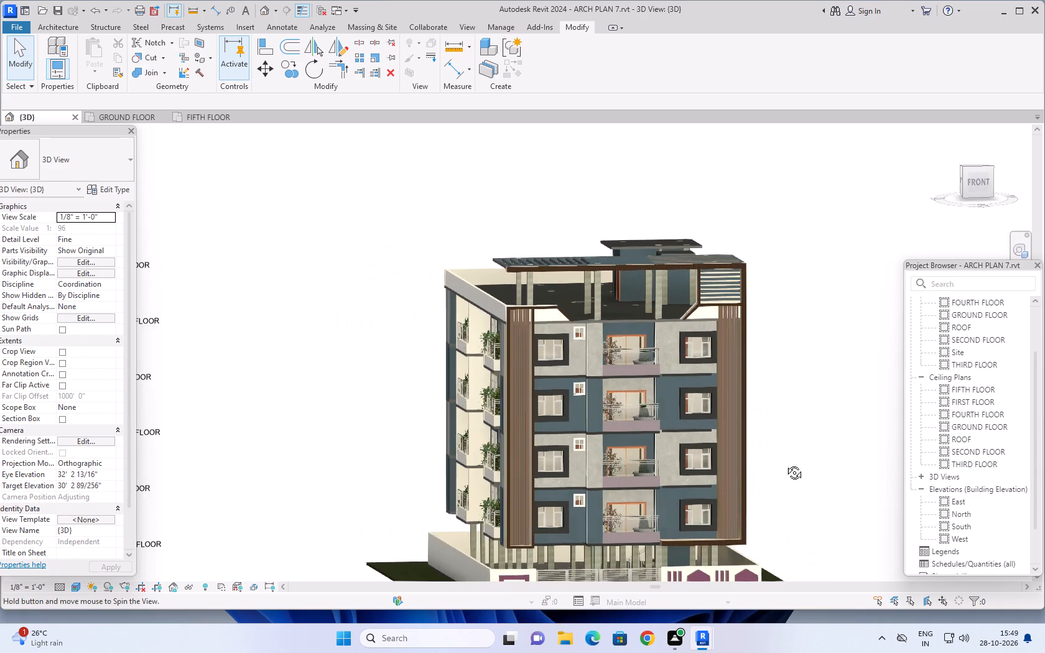
pyautogui.moveTo(811, 377); pyautogui.dragTo(747, 489, button='middle')
pyautogui.scroll(4, 720, 412)
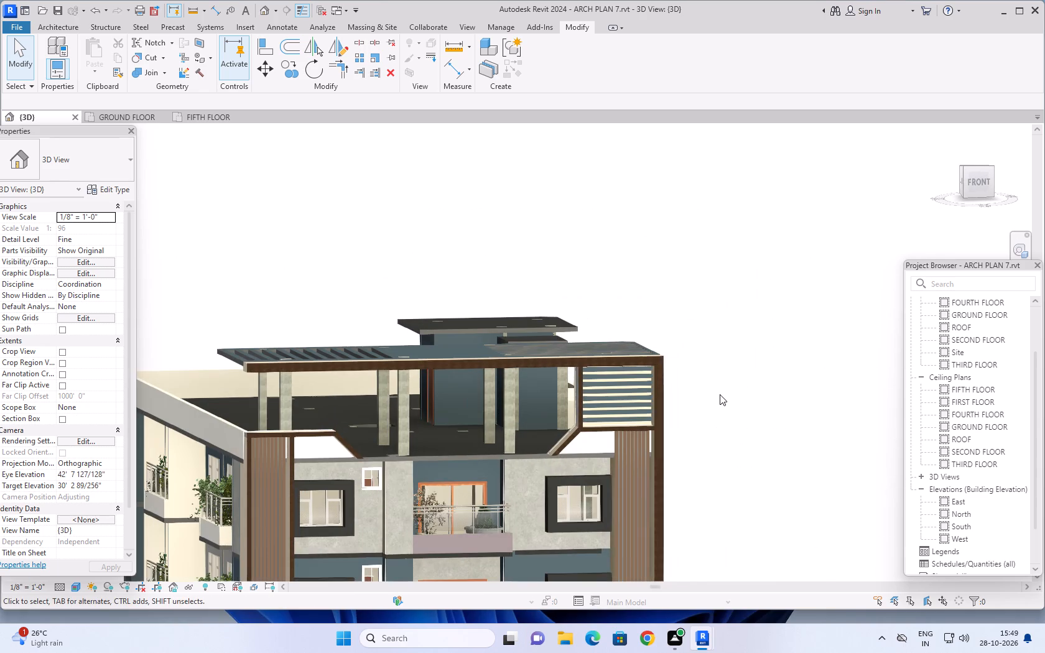
pyautogui.keyDown('shift'); pyautogui.moveTo(738, 420); pyautogui.dragTo(807, 438, button='middle'); pyautogui.keyUp('shift')
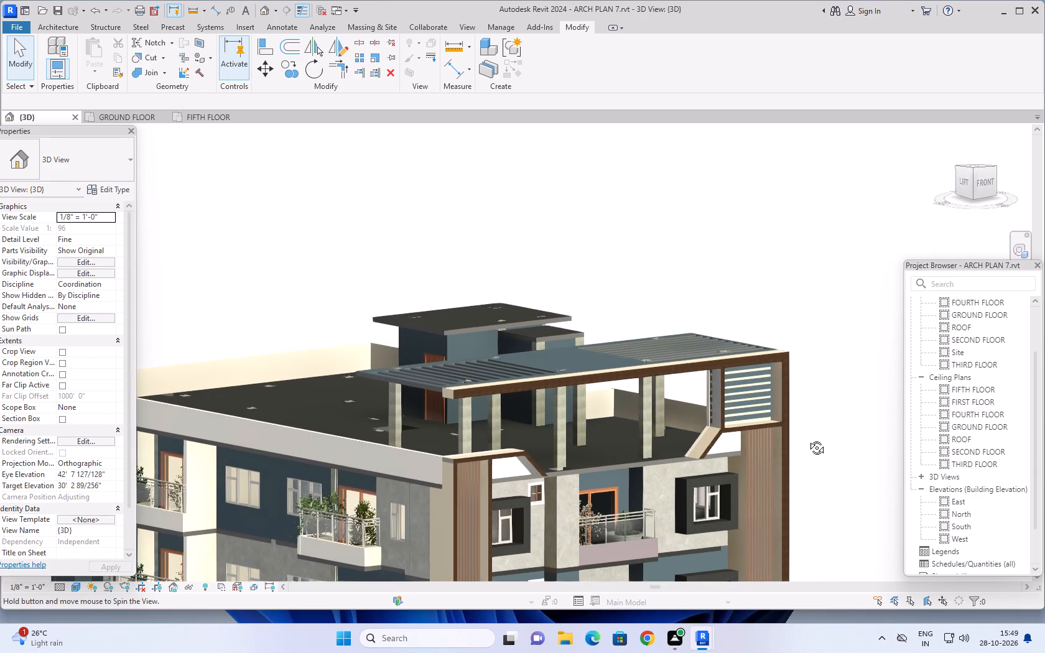
pyautogui.keyDown('shift'); pyautogui.moveTo(807, 438); pyautogui.dragTo(815, 414, button='middle'); pyautogui.keyUp('shift')
pyautogui.scroll(4, 787, 392)
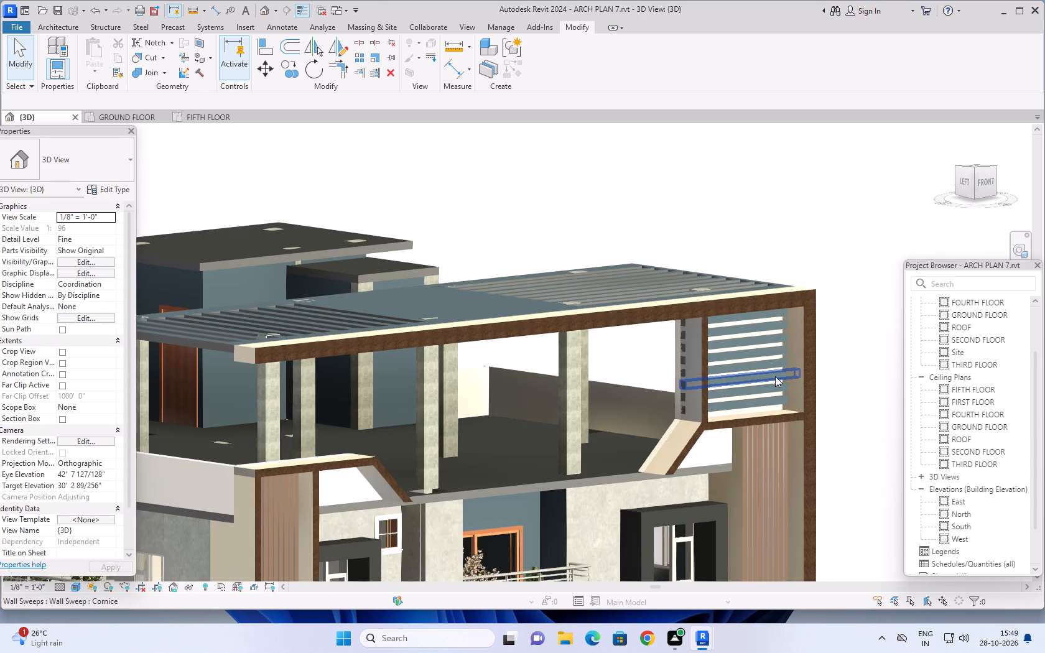
pyautogui.scroll(4, 775, 374)
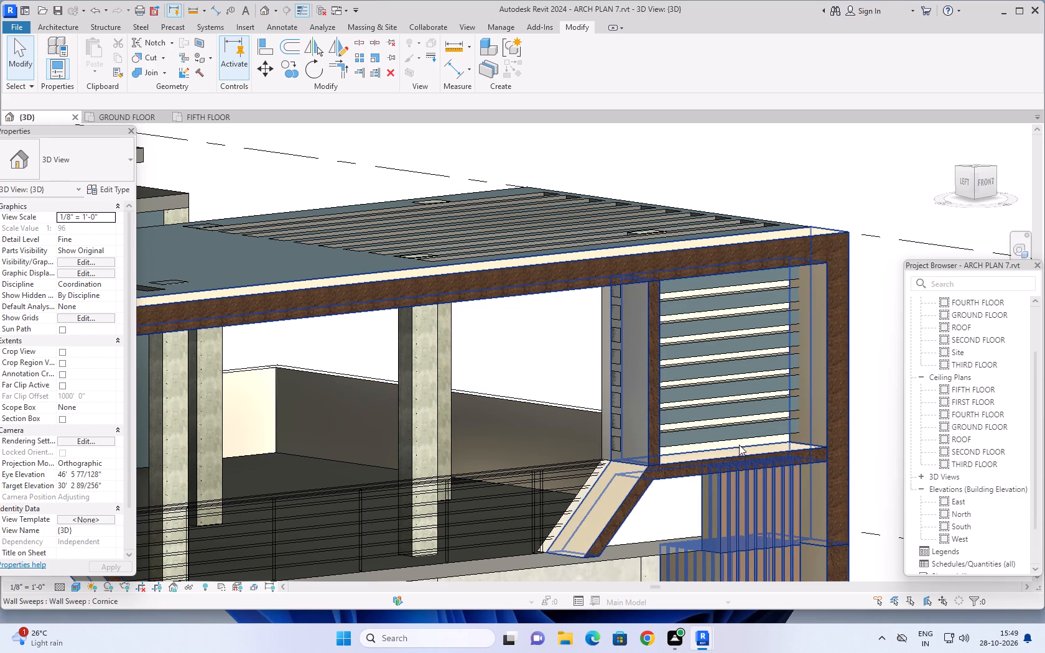
pyautogui.scroll(-12, 741, 430)
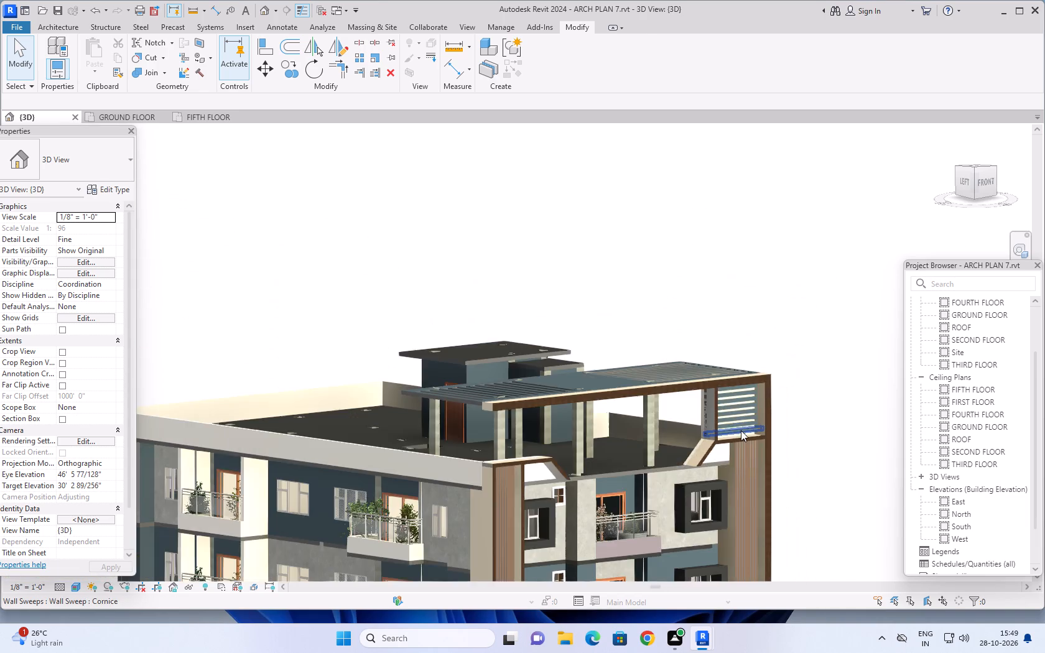
# Examine the building's façade and framed rooftop wall with its painted cornice bands from the front-left corner and the front.
pyautogui.moveTo(794, 455); pyautogui.dragTo(724, 365, button='middle')
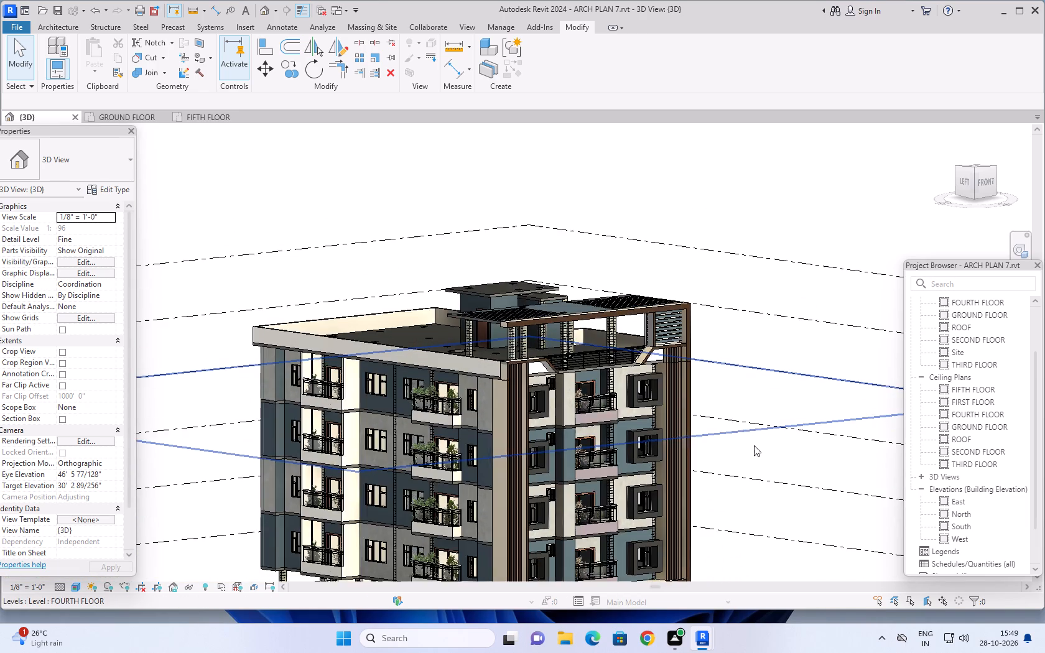
pyautogui.moveTo(754, 447); pyautogui.dragTo(661, 412, button='middle')
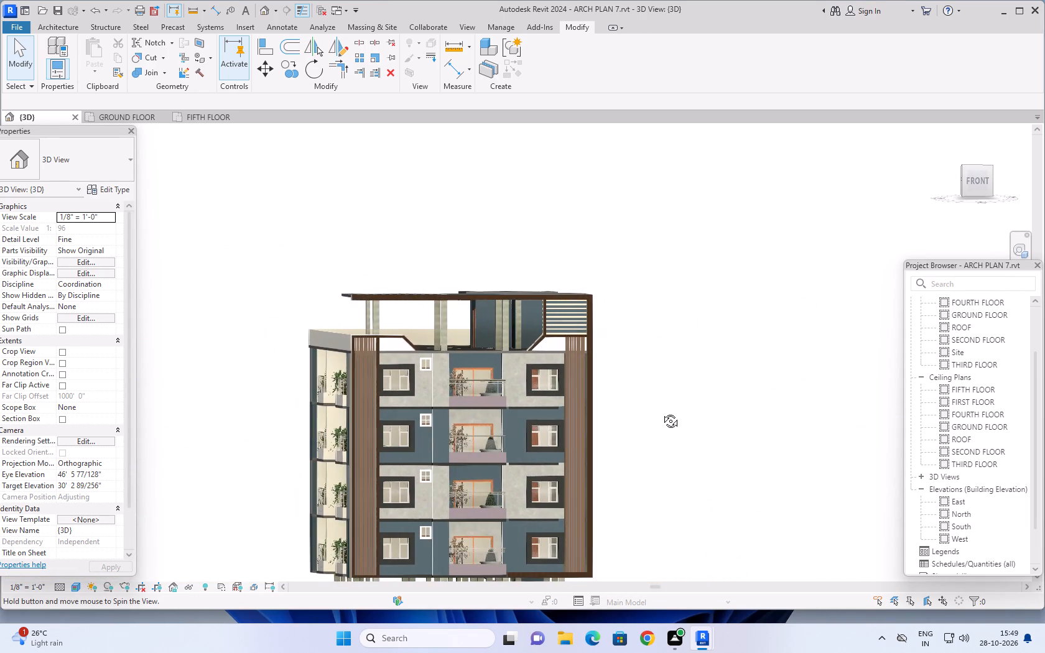
pyautogui.moveTo(661, 412); pyautogui.dragTo(652, 423, button='middle')
pyautogui.moveTo(699, 363); pyautogui.dragTo(710, 377, button='middle')
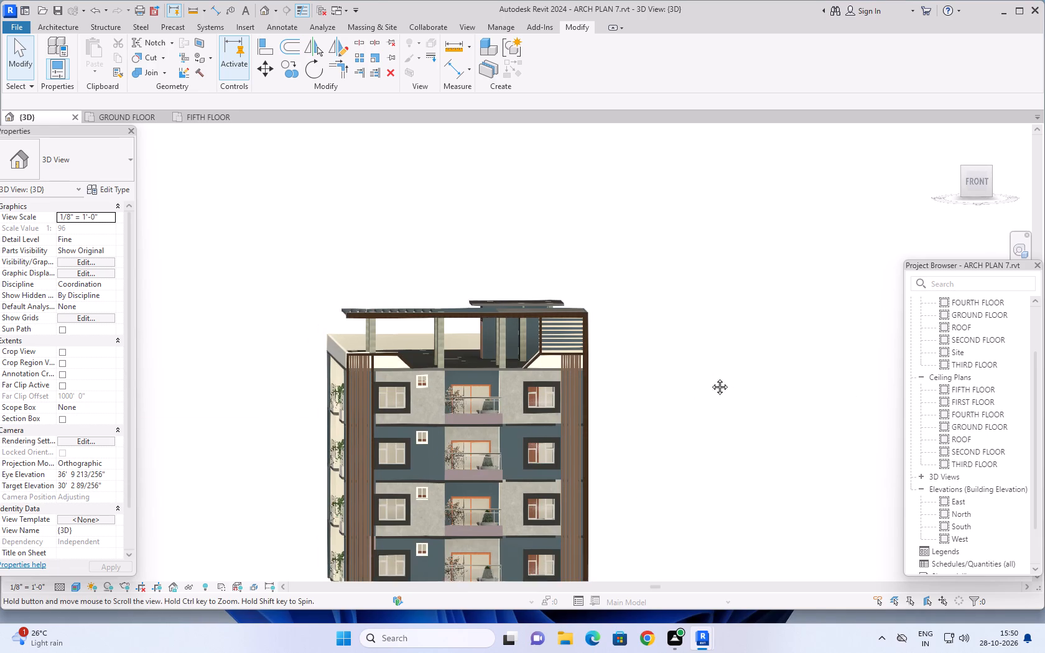
pyautogui.moveTo(710, 377); pyautogui.dragTo(715, 386, button='middle')
pyautogui.press('Escape')
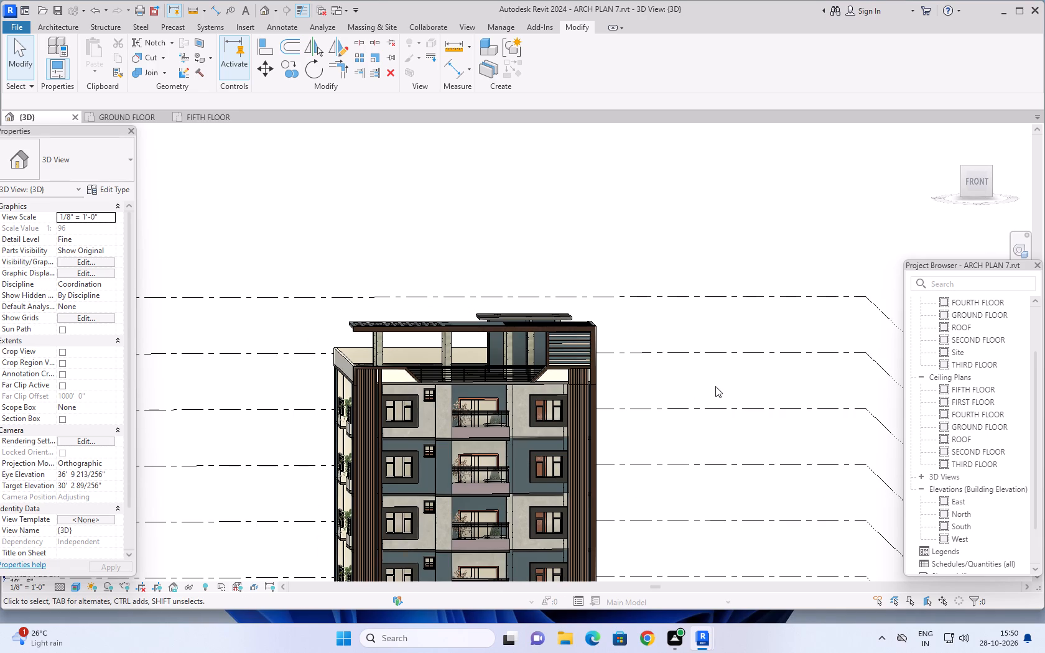
pyautogui.press('Escape')
pyautogui.press('Escape')
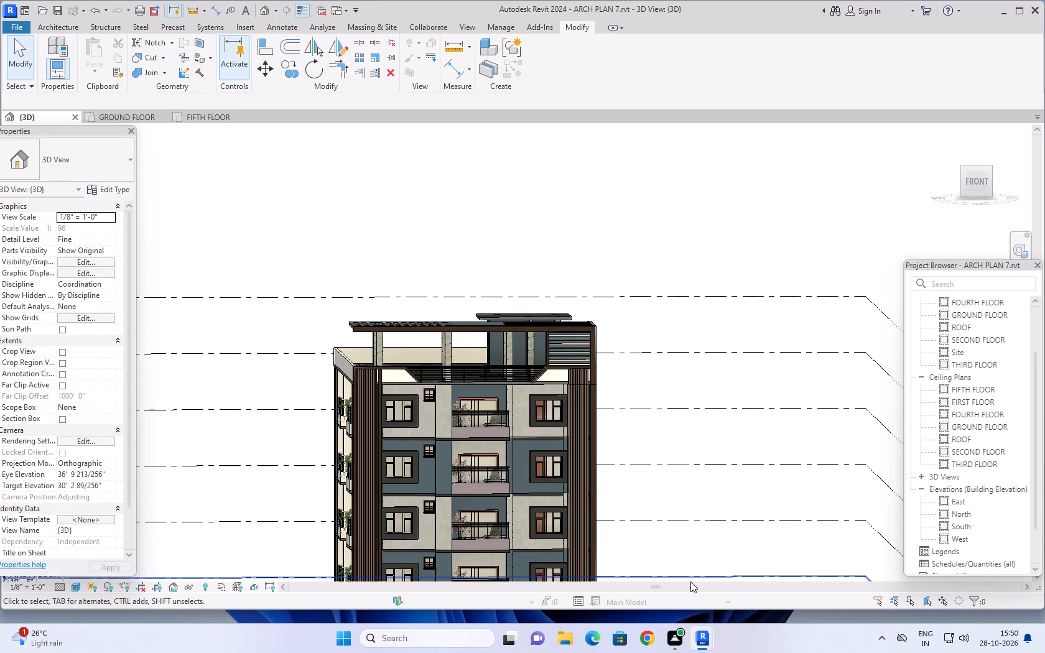
# Switch to Chrome and search Google for "genesh idol revit family for front elevation".
pyautogui.click(648, 641)
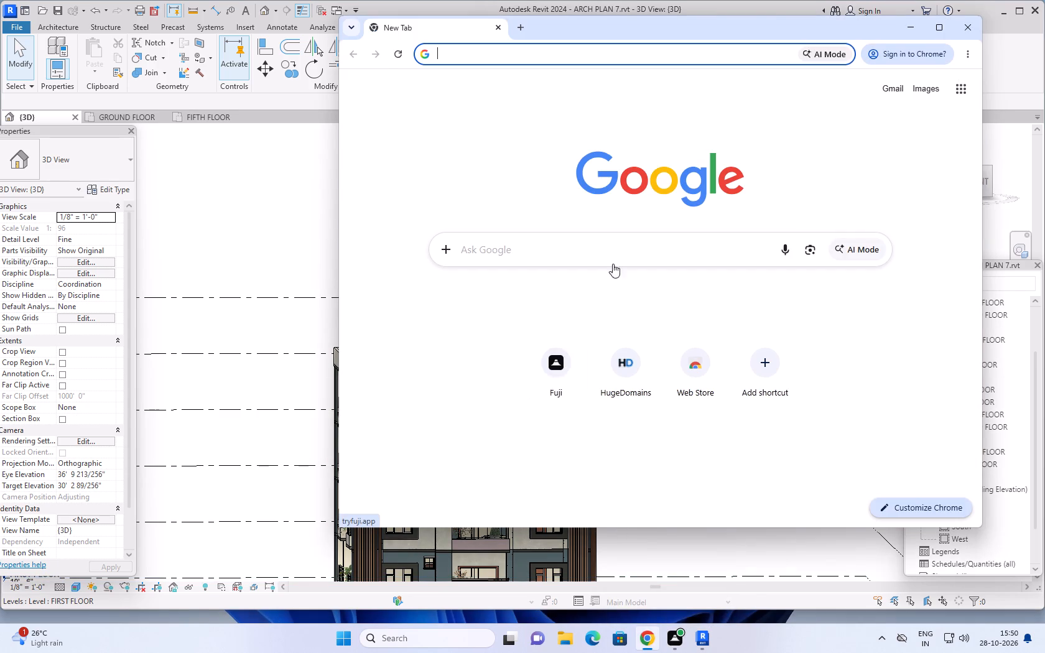
pyautogui.click(614, 251)
pyautogui.write('genesh')
pyautogui.press('space')
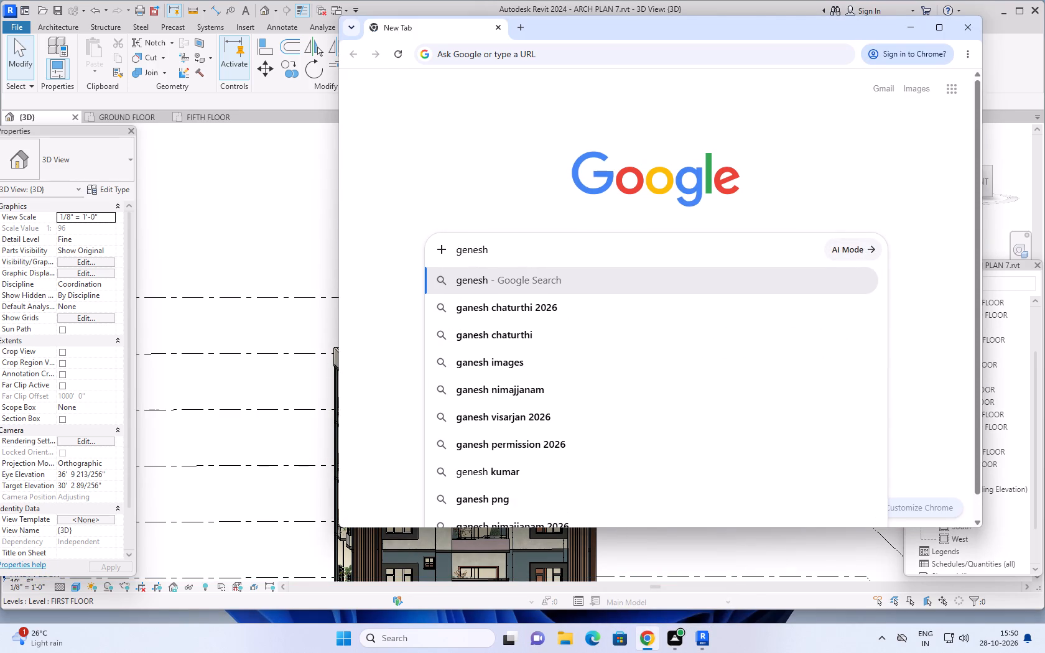
pyautogui.write('idol revit')
pyautogui.press('space')
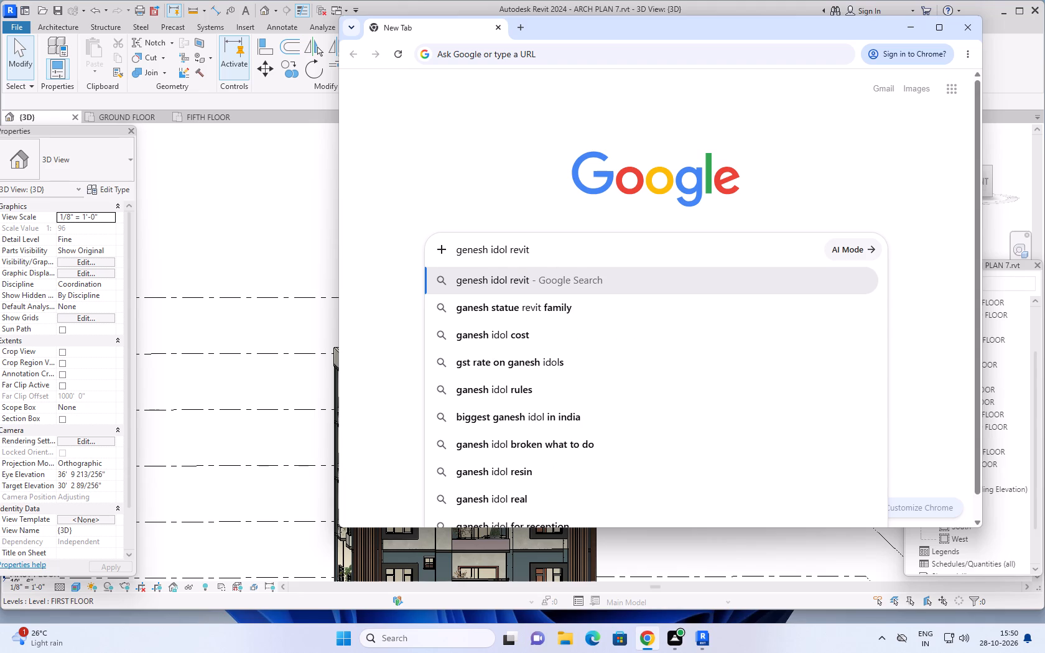
pyautogui.write('family for')
pyautogui.press('space')
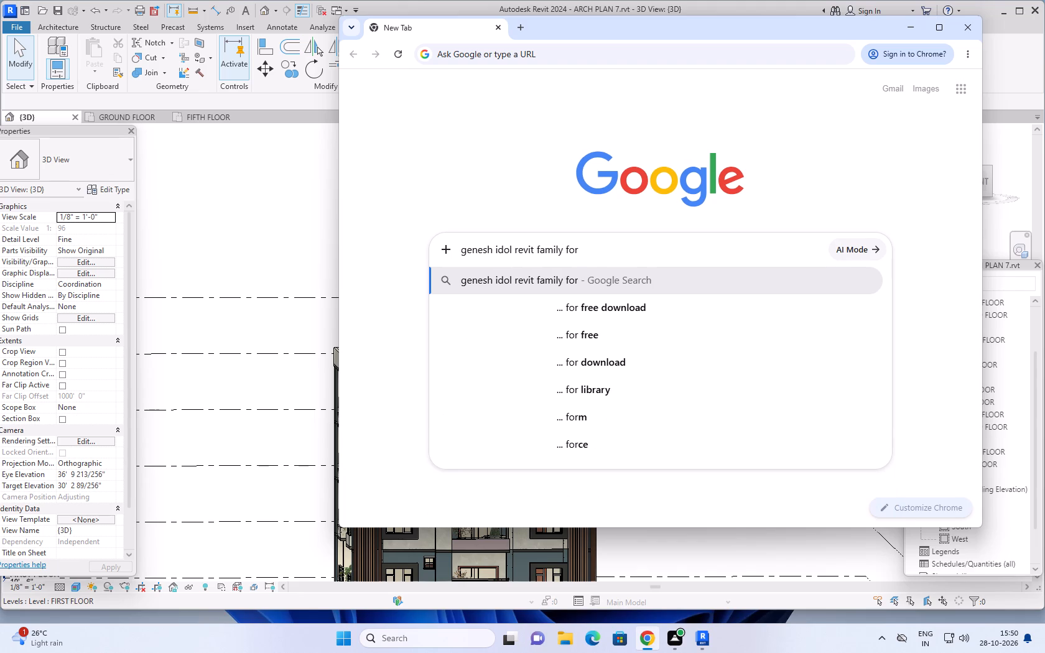
pyautogui.write('front')
pyautogui.press('space')
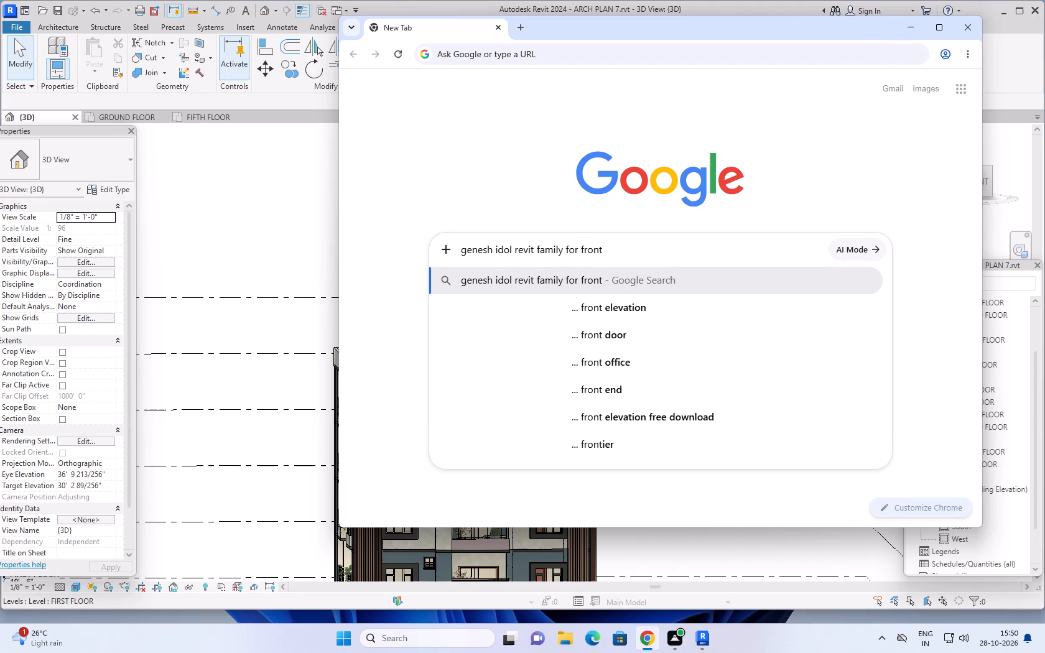
pyautogui.click(617, 299)
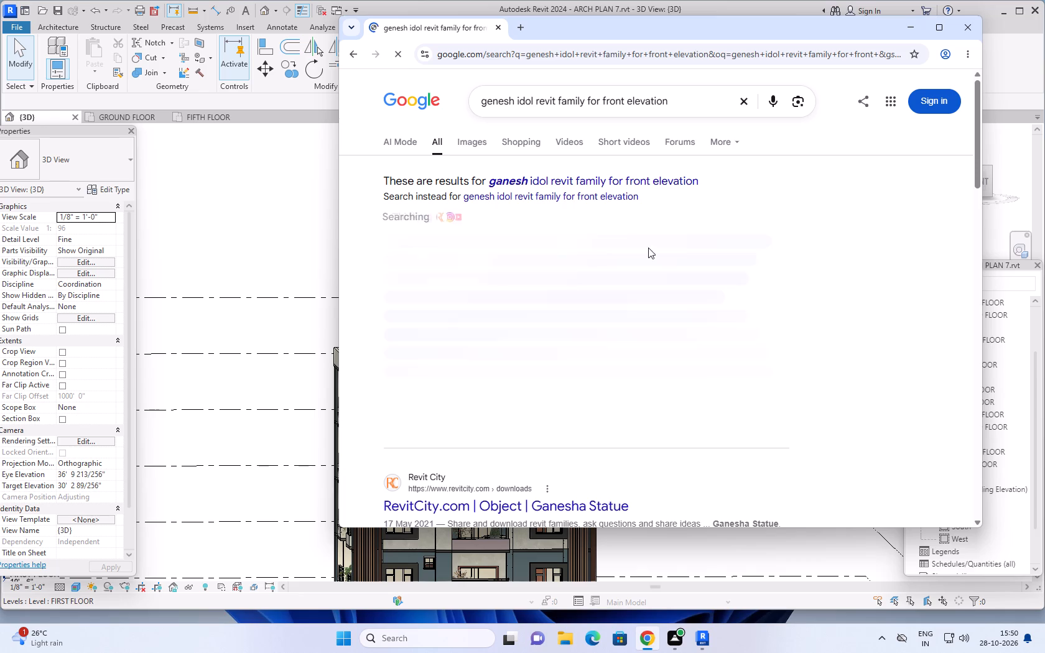
# Open RevitCity's Ganesha Statue result, review its preview and download details, and return to the search results.
pyautogui.click(567, 504)
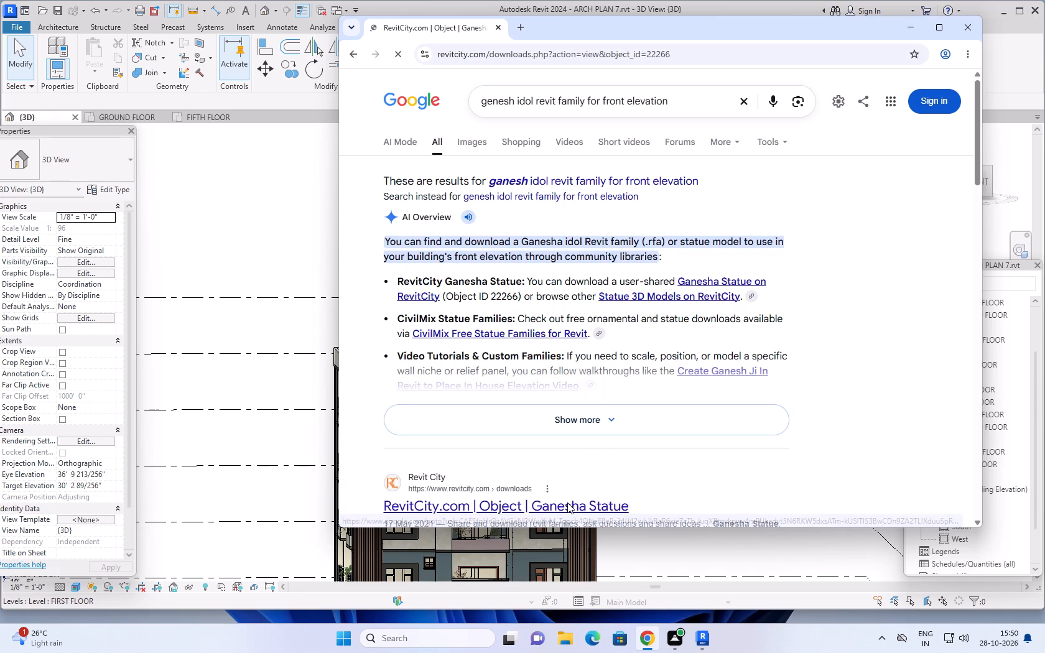
pyautogui.scroll(-3, 692, 383)
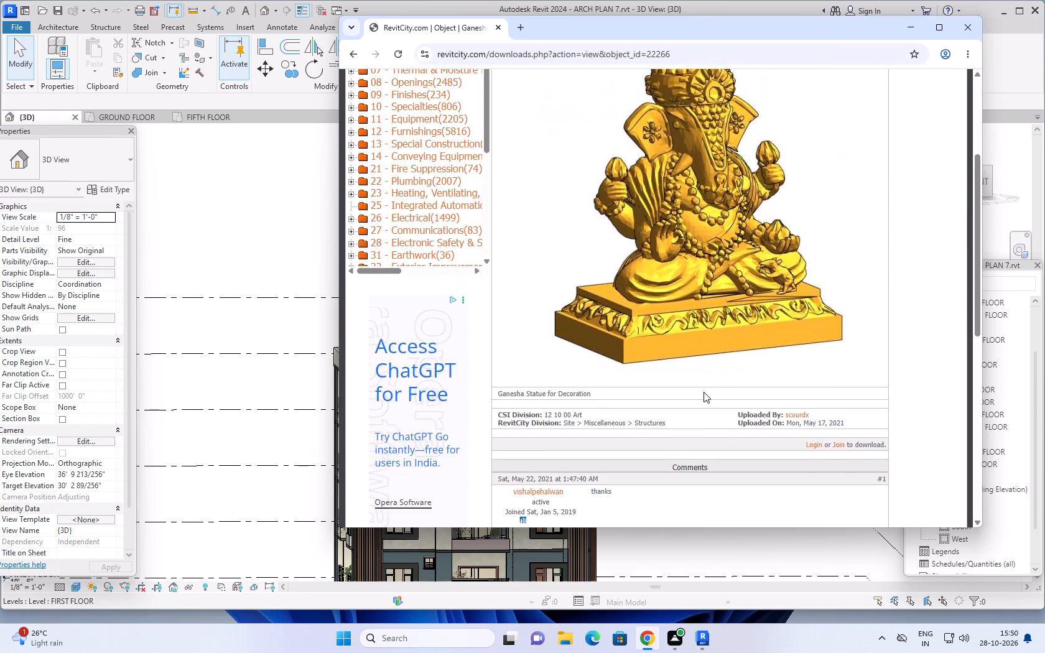
pyautogui.scroll(-15, 704, 392)
pyautogui.scroll(14, 710, 393)
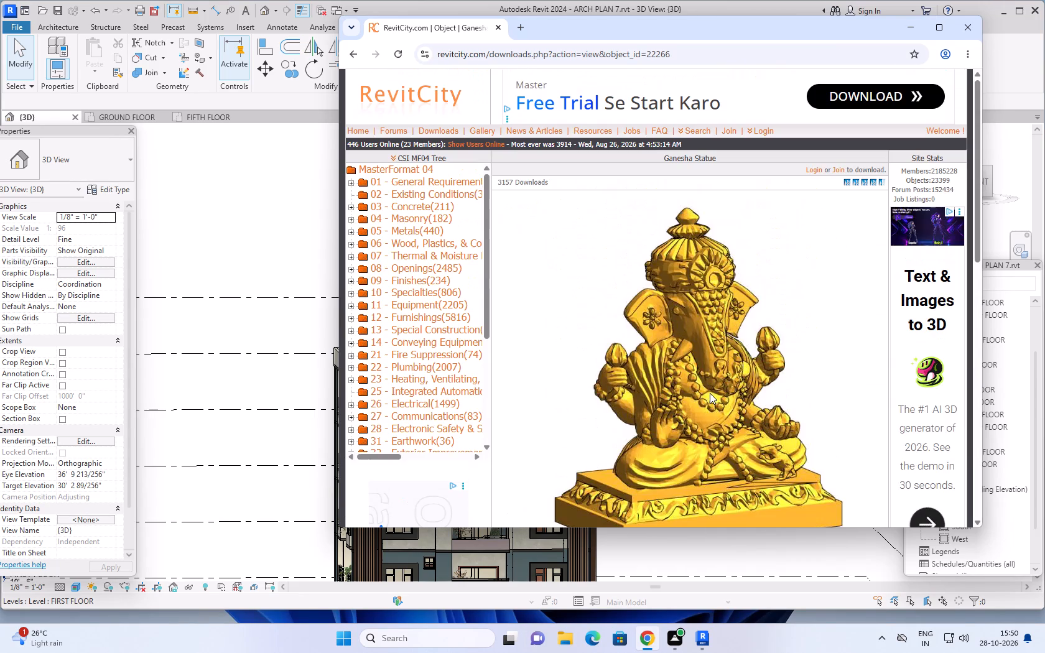
pyautogui.scroll(4, 710, 393)
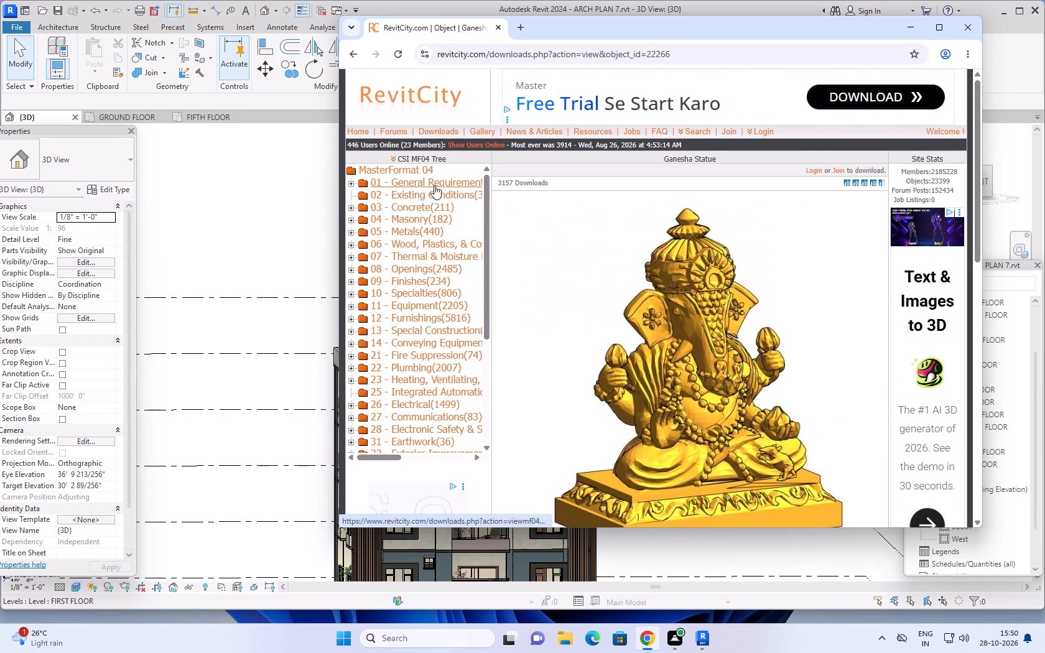
pyautogui.click(358, 53)
# Open Meshy's free Ganesha 3D models page, browse the models for a suitable idol, and return to the search results.
pyautogui.scroll(-2, 565, 290)
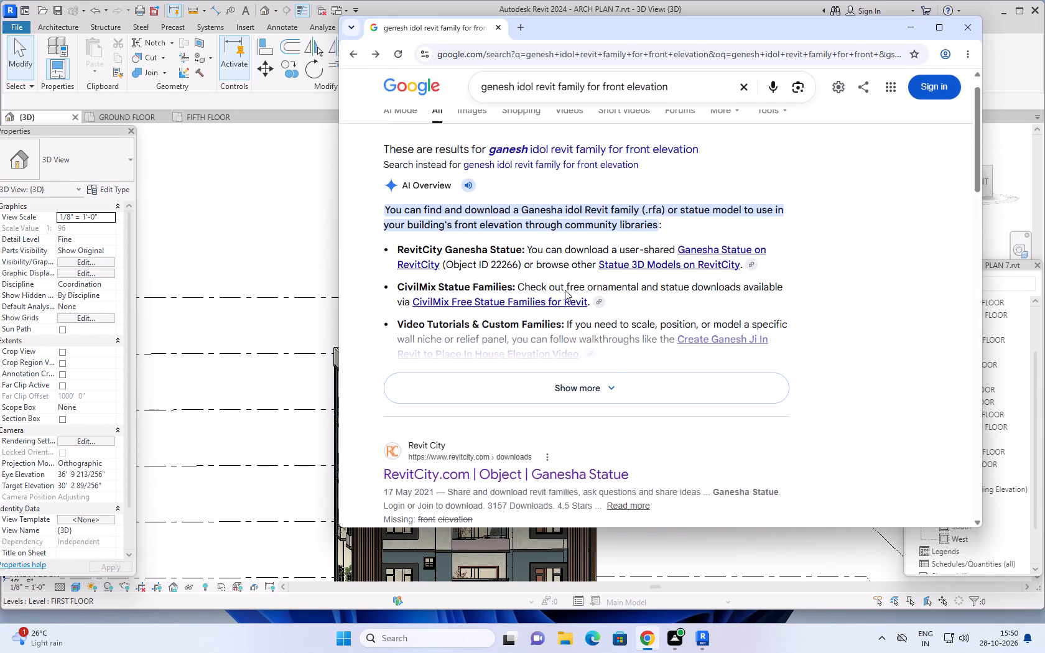
pyautogui.scroll(-3, 565, 290)
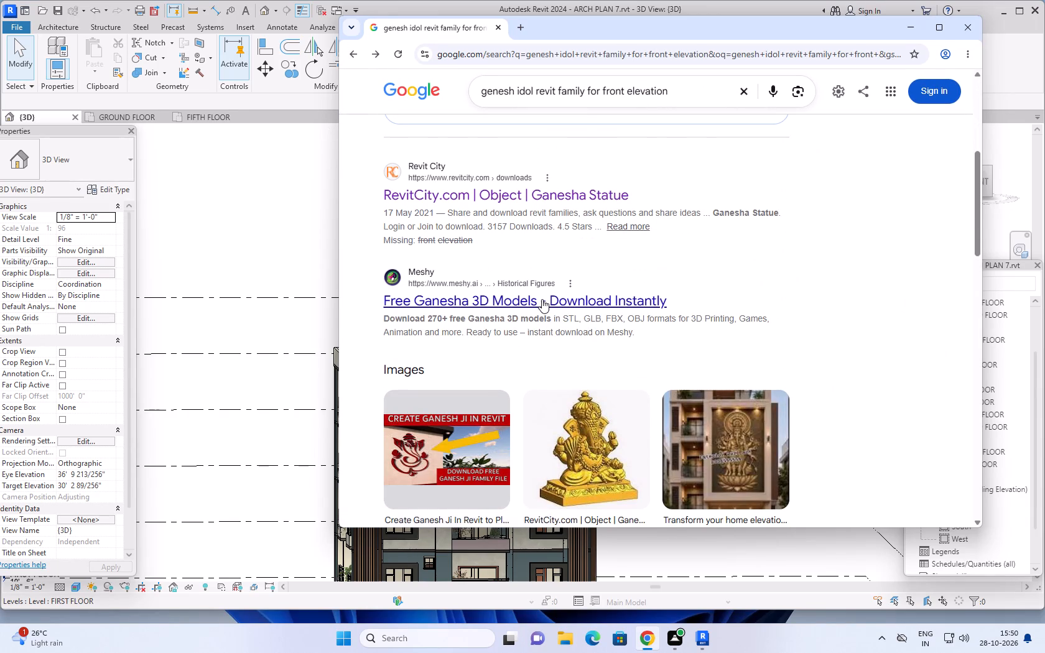
pyautogui.click(542, 299)
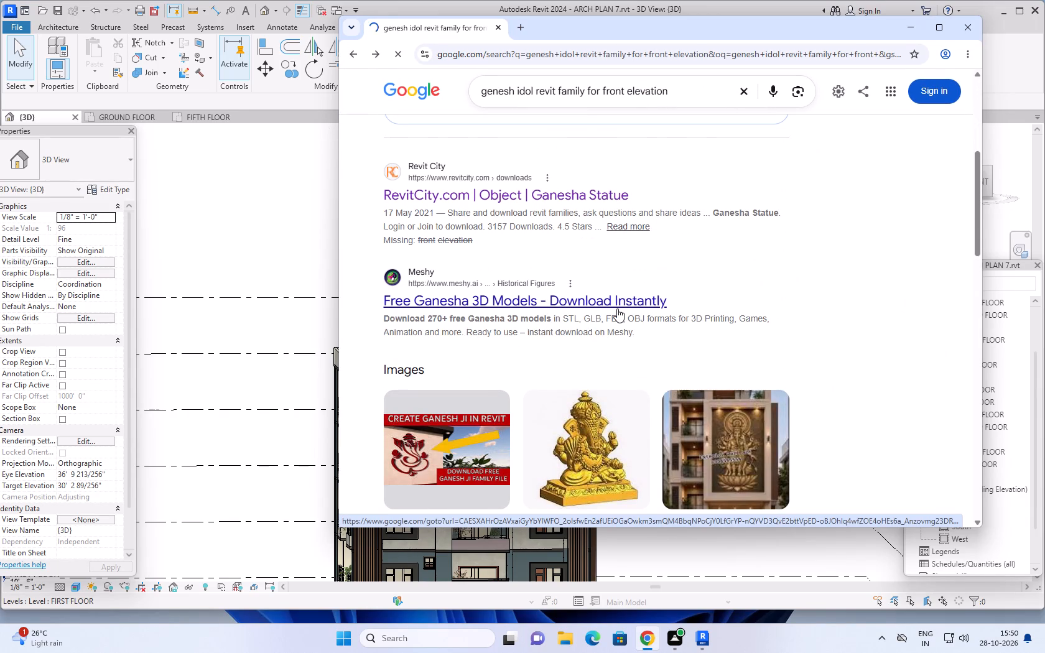
pyautogui.scroll(-4, 634, 359)
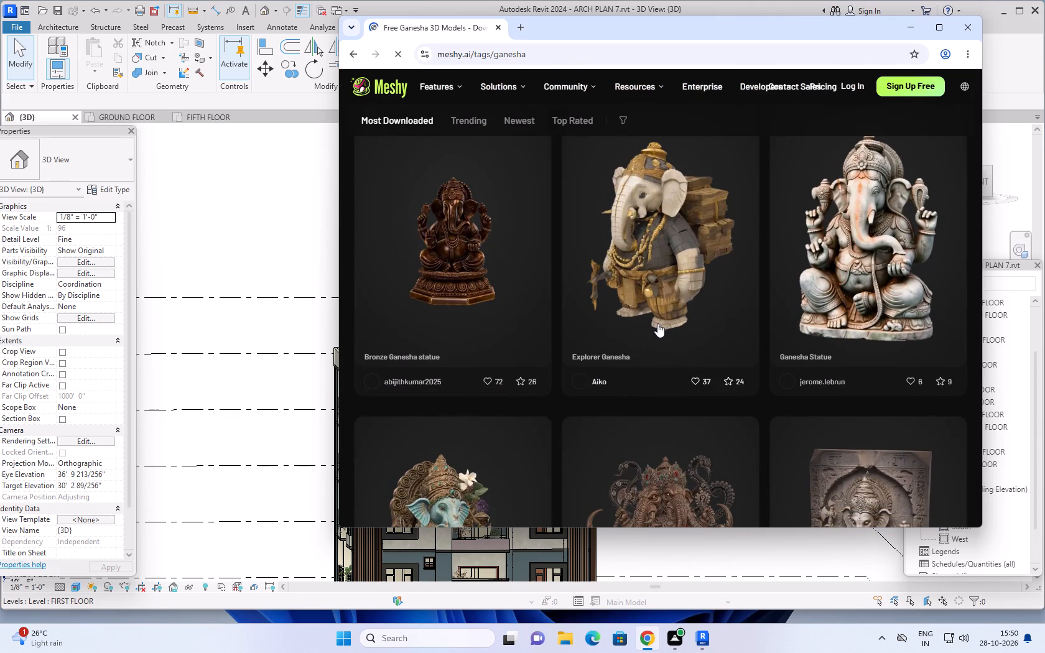
pyautogui.scroll(-9, 674, 299)
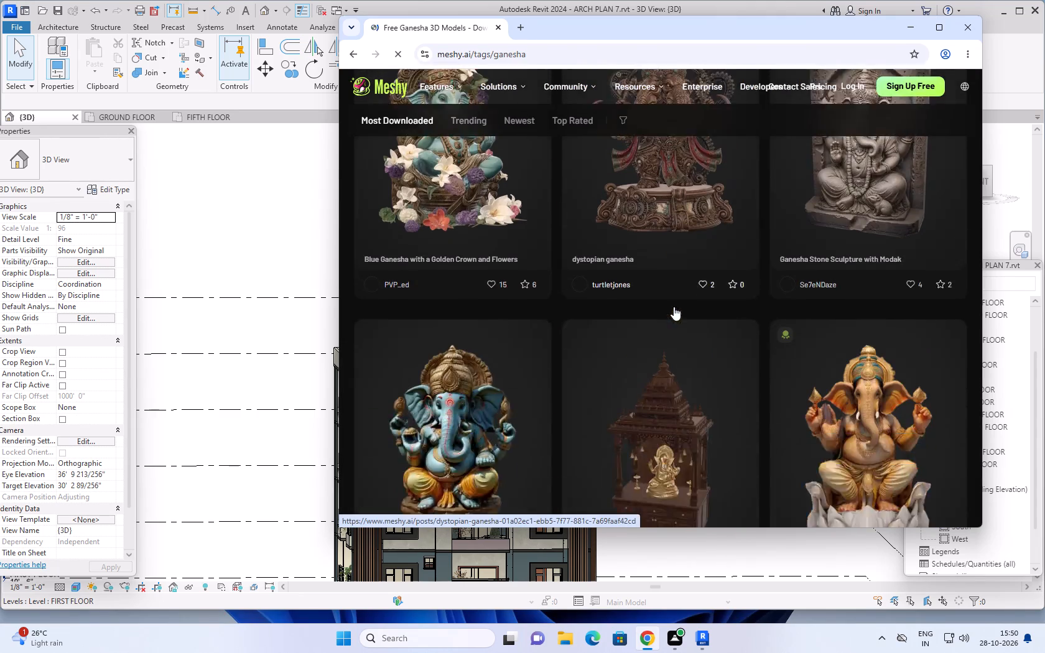
pyautogui.scroll(-5, 674, 307)
pyautogui.scroll(-18, 673, 310)
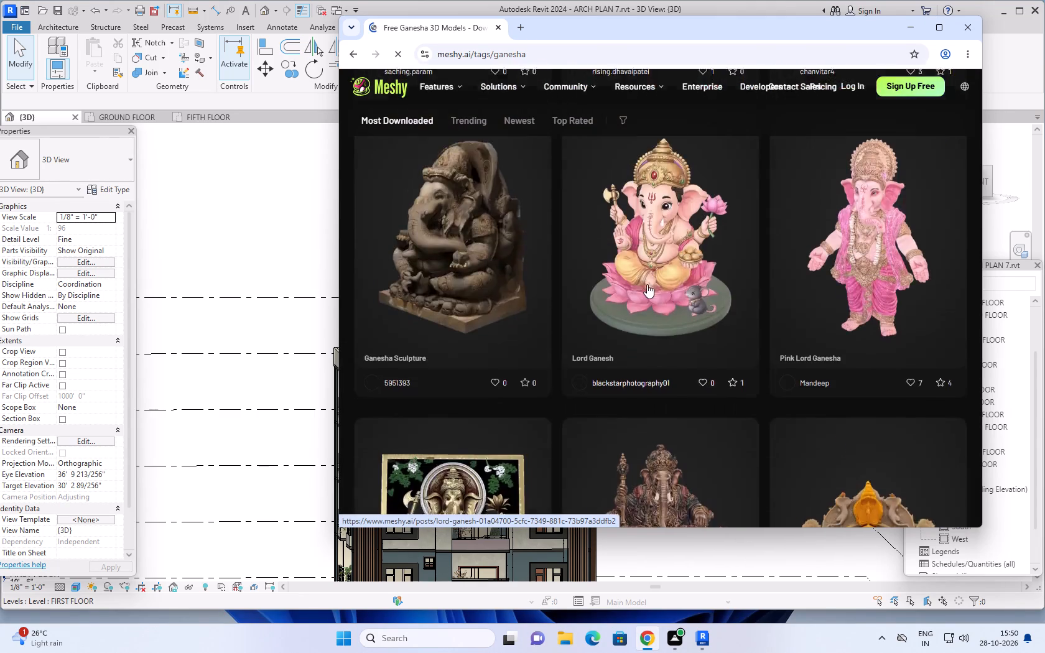
pyautogui.scroll(-10, 647, 284)
pyautogui.scroll(1, 647, 284)
pyautogui.scroll(-4, 647, 284)
pyautogui.scroll(15, 647, 284)
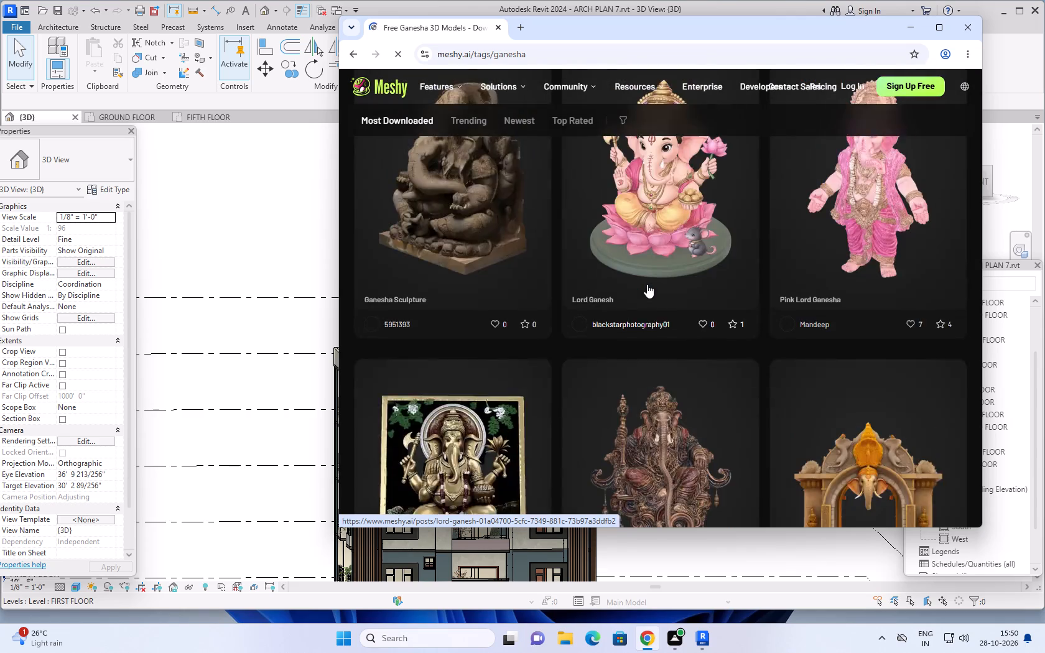
pyautogui.scroll(3, 647, 284)
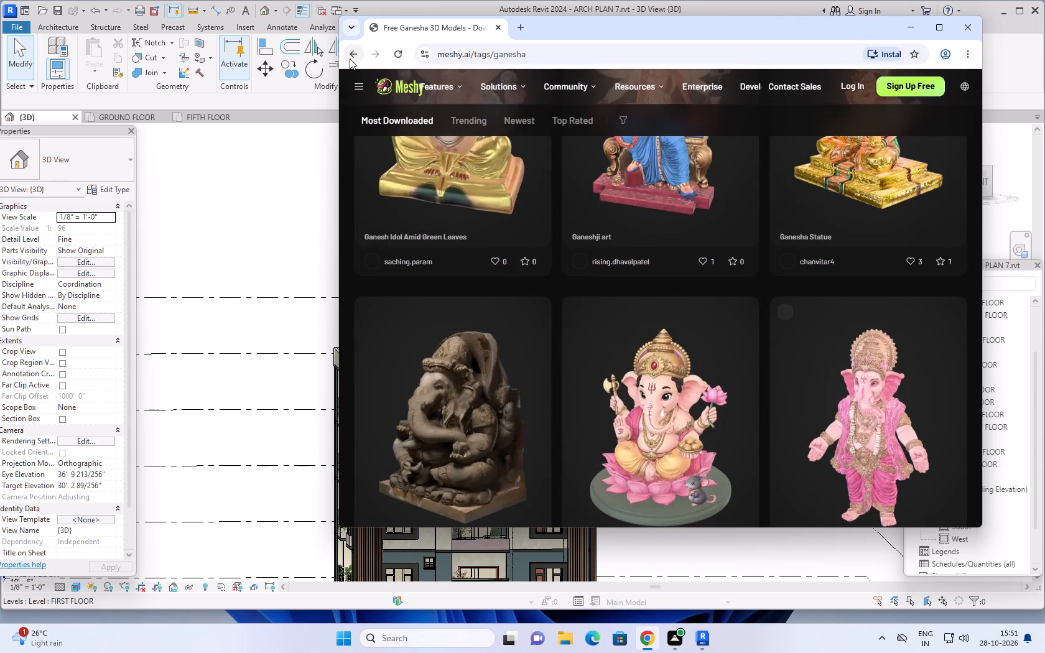
pyautogui.click(350, 58)
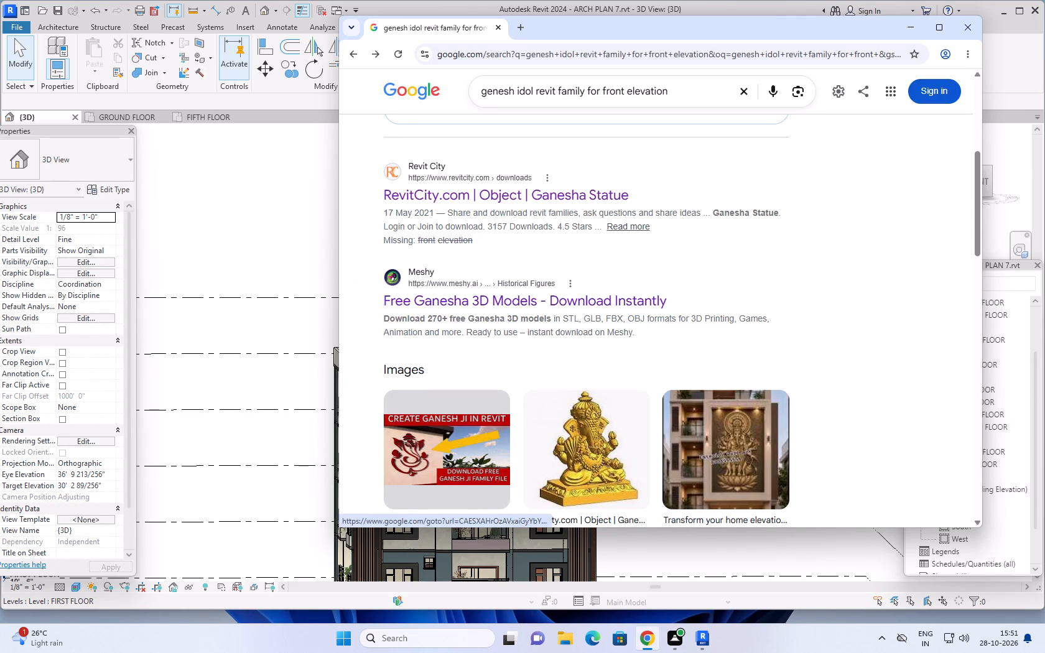
# Open civilmix's "Download free statue families for Revit" article from the search results and look through all its statue models for a suitable one.
pyautogui.scroll(-10, 524, 339)
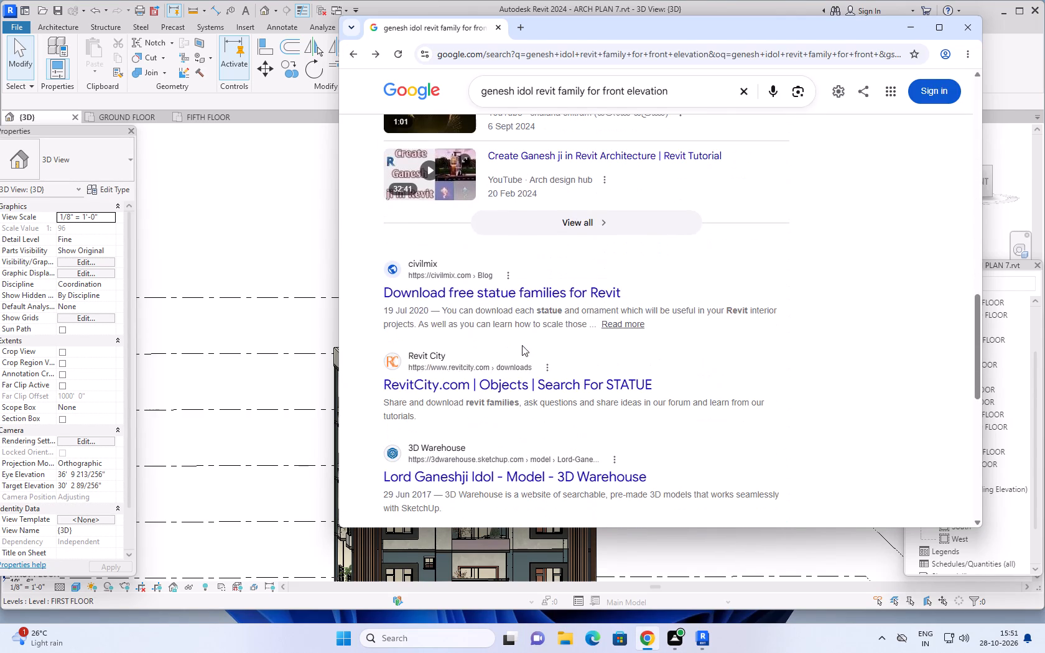
pyautogui.click(539, 297)
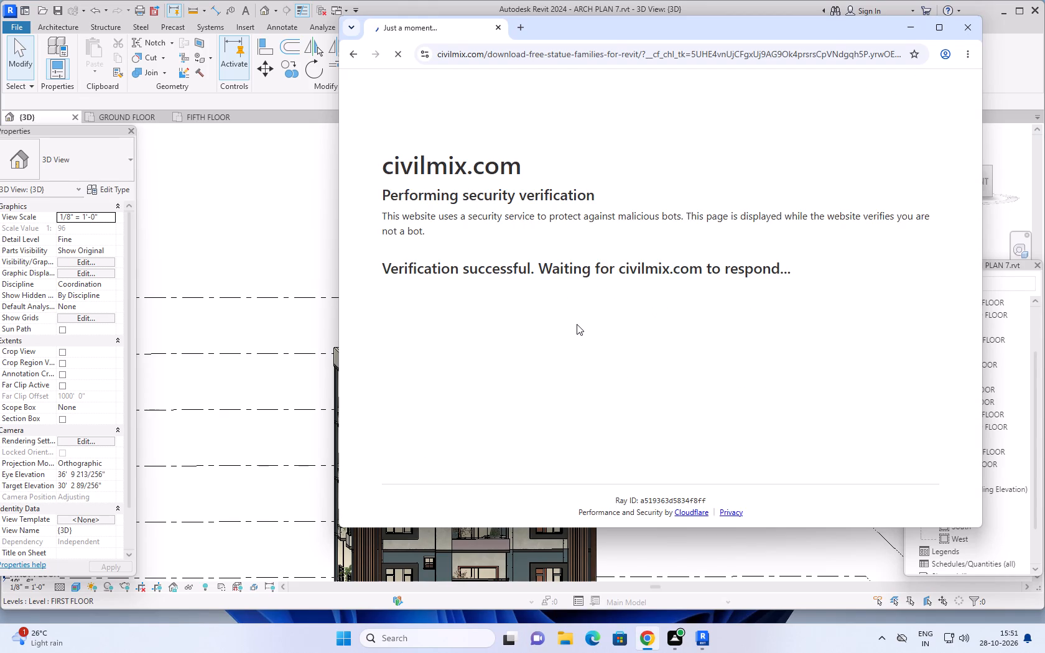
pyautogui.scroll(-5, 593, 328)
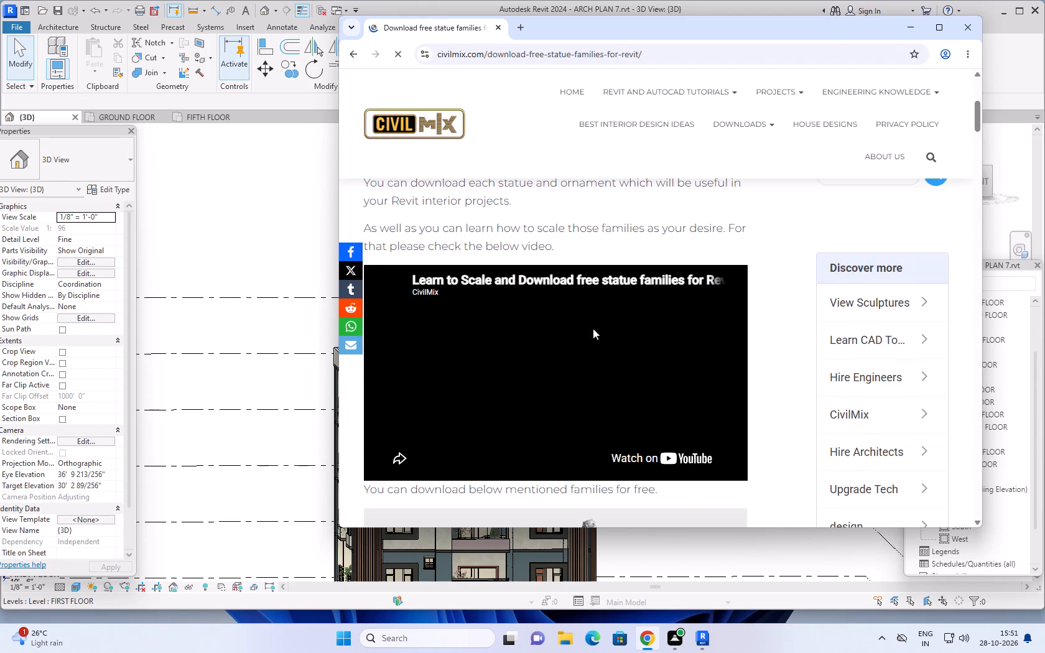
pyautogui.scroll(-14, 593, 328)
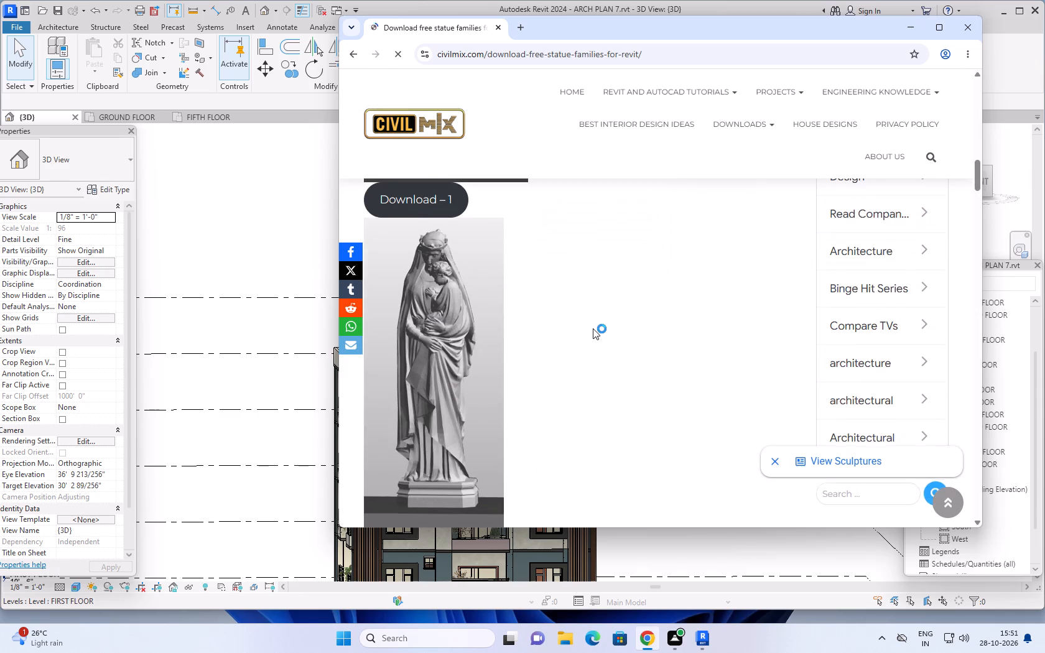
pyautogui.scroll(-12, 592, 328)
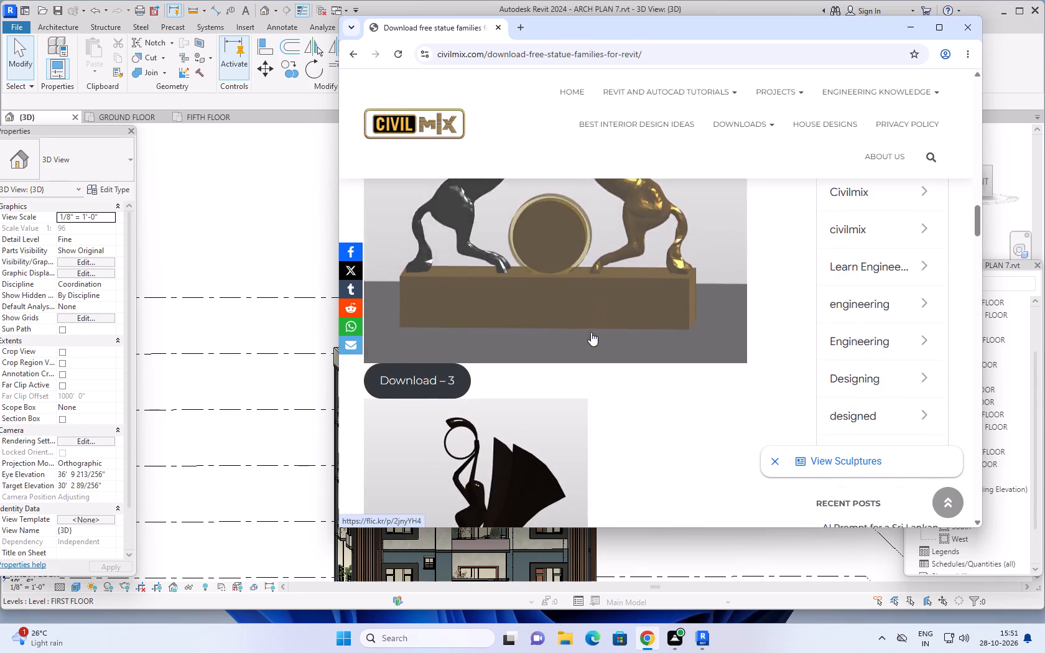
pyautogui.scroll(-14, 591, 332)
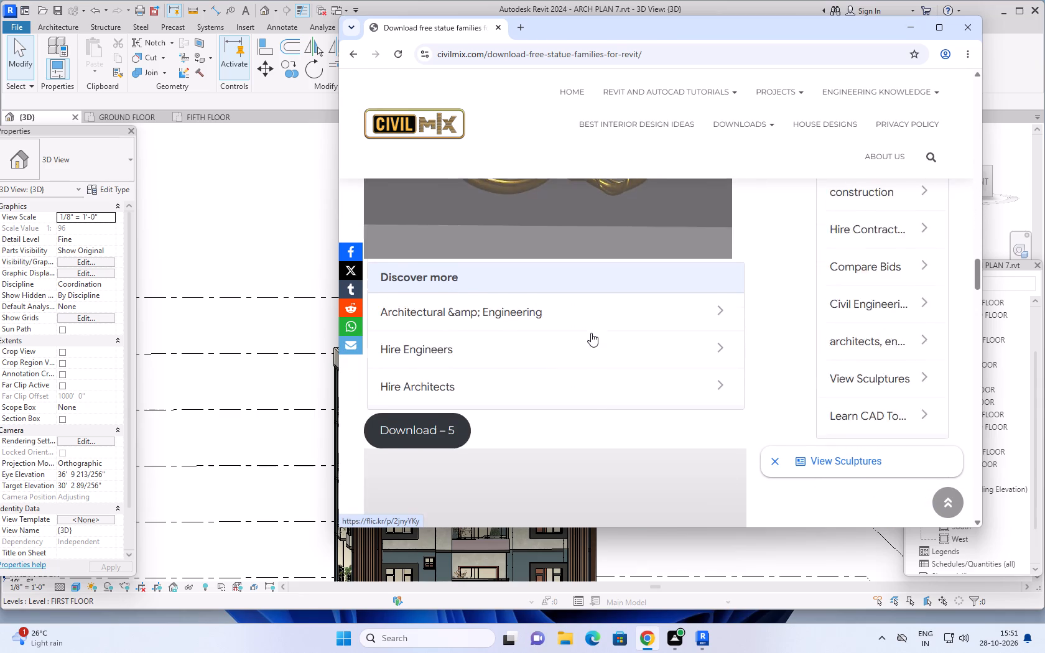
pyautogui.scroll(-16, 591, 333)
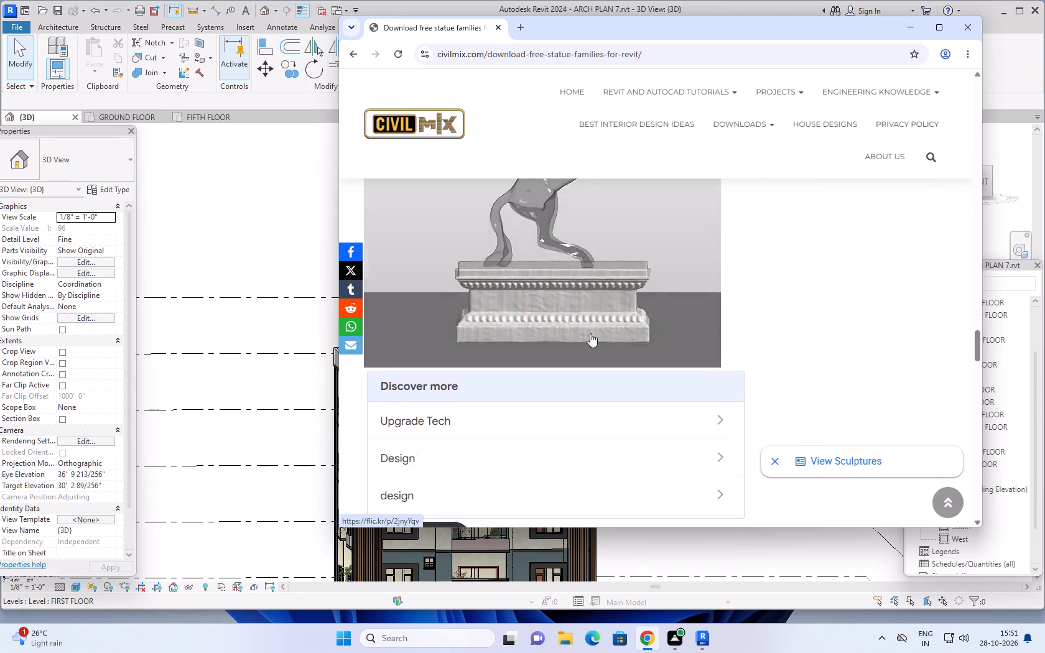
pyautogui.scroll(-15, 590, 333)
pyautogui.scroll(-9, 590, 336)
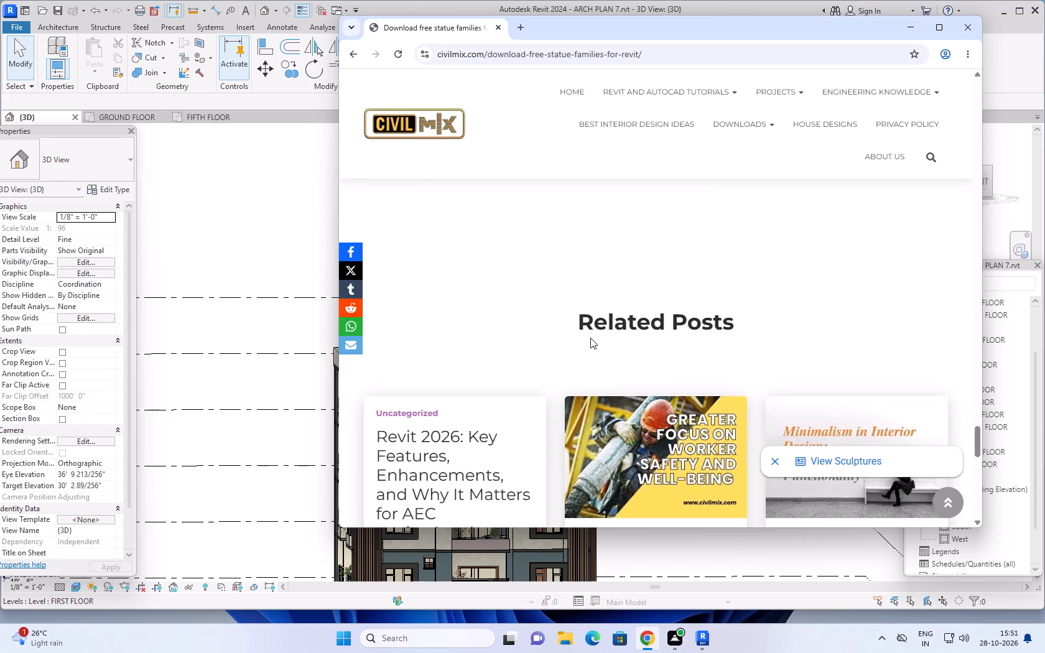
pyautogui.scroll(-9, 590, 338)
pyautogui.scroll(7, 590, 341)
pyautogui.scroll(-12, 588, 336)
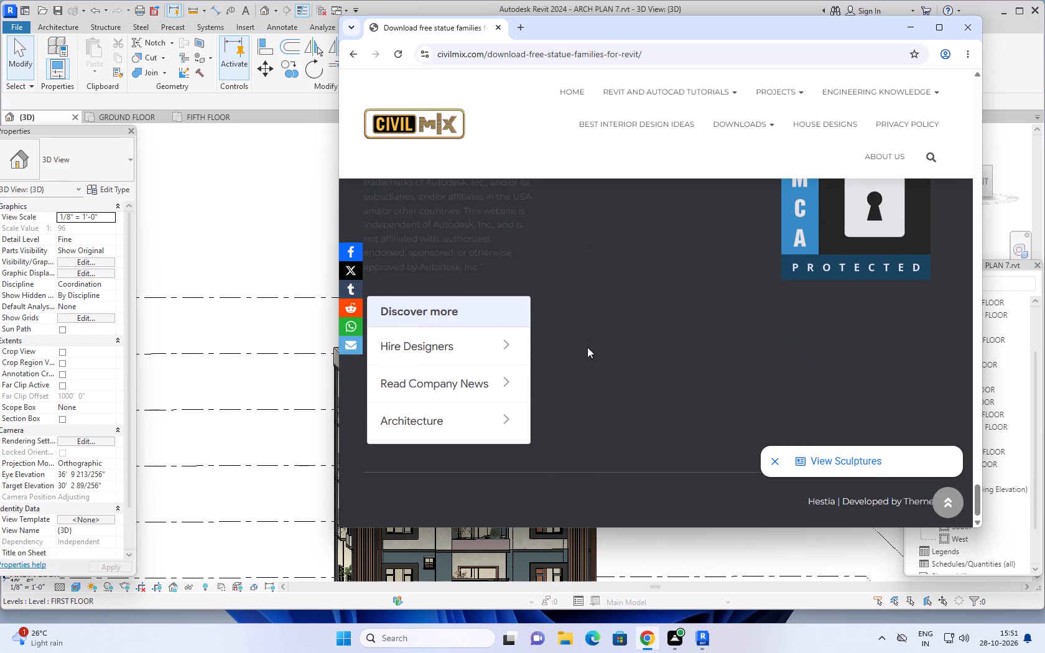
pyautogui.scroll(-4, 587, 347)
pyautogui.scroll(20, 582, 356)
pyautogui.scroll(17, 582, 356)
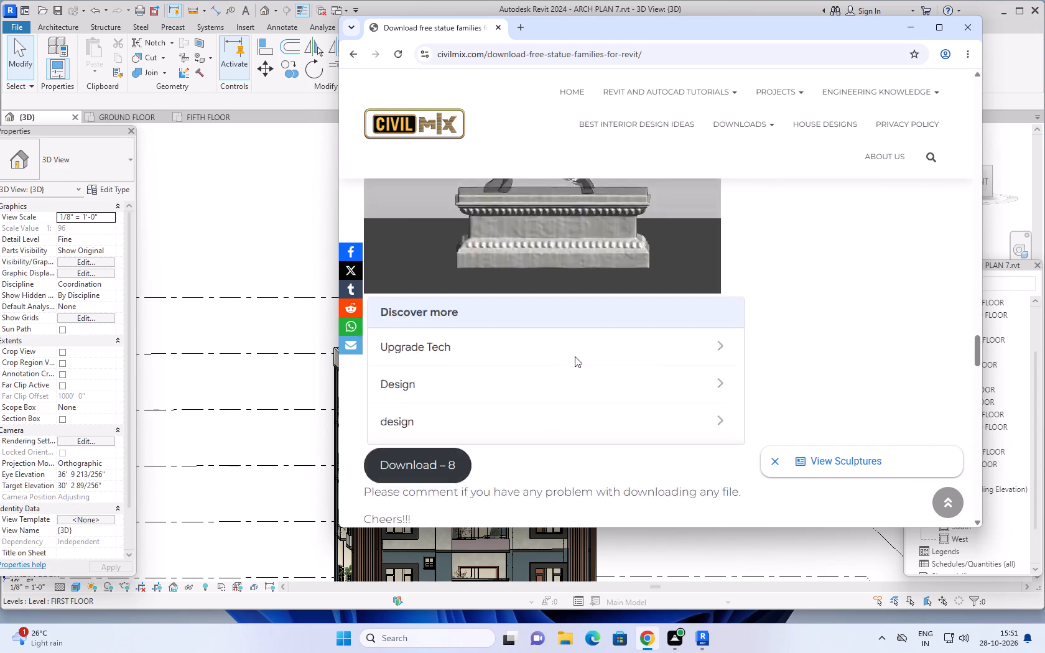
pyautogui.scroll(10, 575, 356)
pyautogui.scroll(20, 574, 356)
pyautogui.scroll(6, 541, 345)
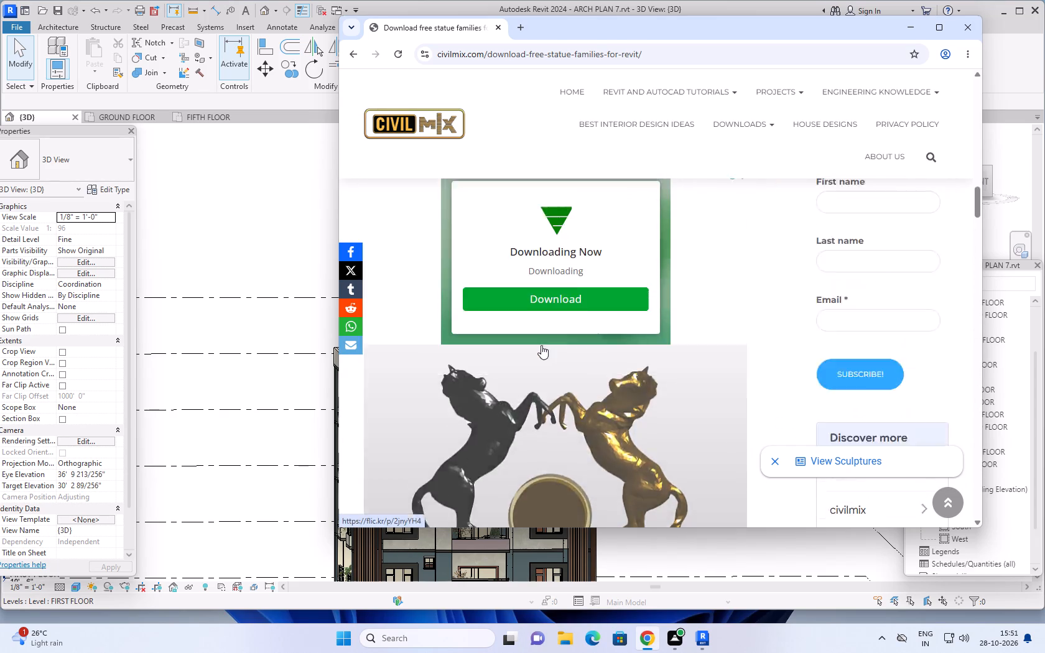
pyautogui.scroll(17, 541, 345)
pyautogui.scroll(5, 541, 345)
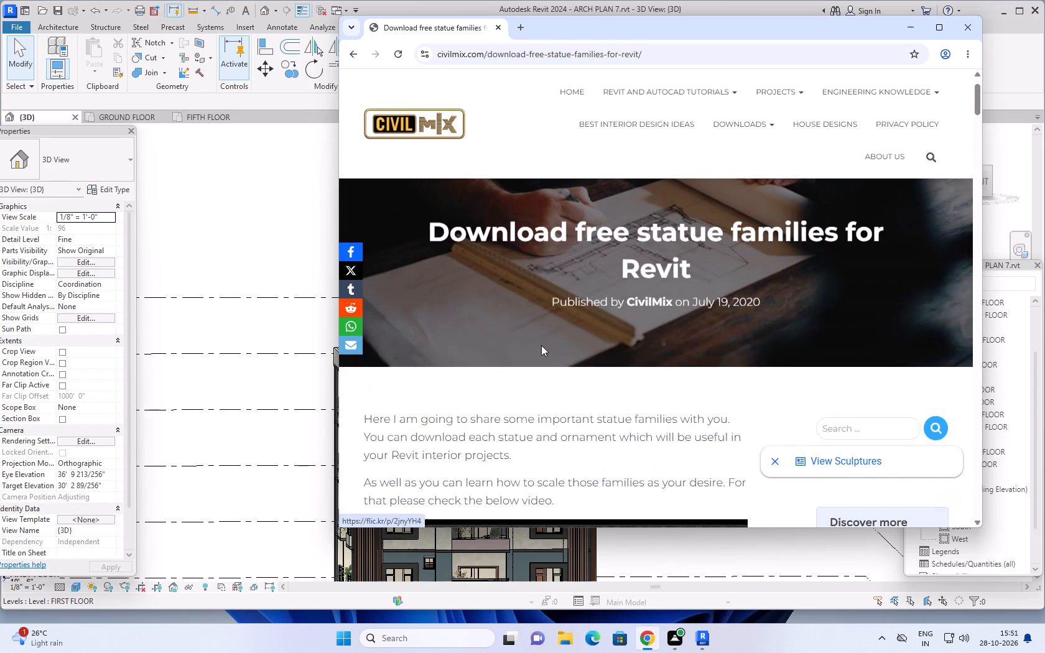
pyautogui.scroll(10, 541, 345)
# Find the statue of two rearing horses in the article and download its family file through the Download – 3 link.
pyautogui.scroll(-4, 518, 428)
pyautogui.scroll(-6, 567, 508)
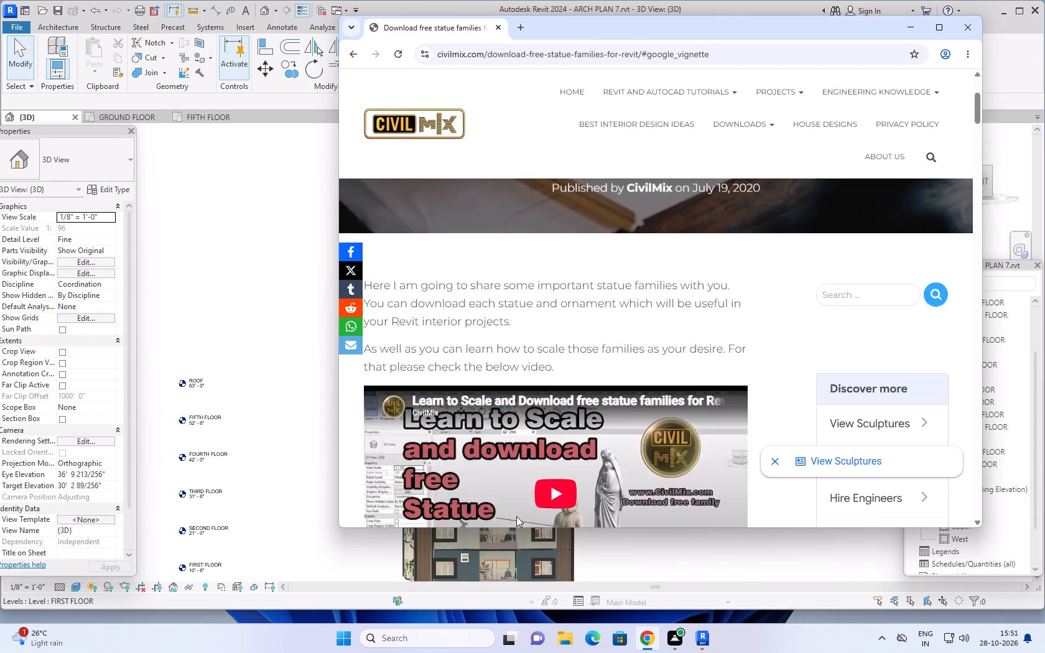
pyautogui.scroll(-1, 571, 391)
pyautogui.click(743, 210)
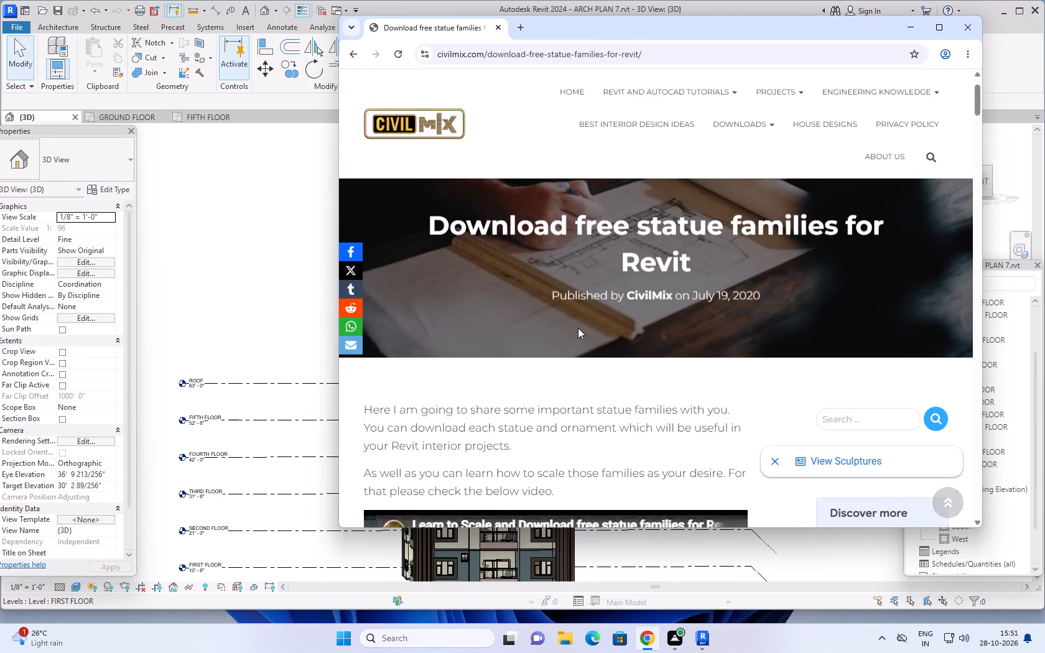
pyautogui.scroll(-9, 576, 330)
pyautogui.scroll(2, 567, 336)
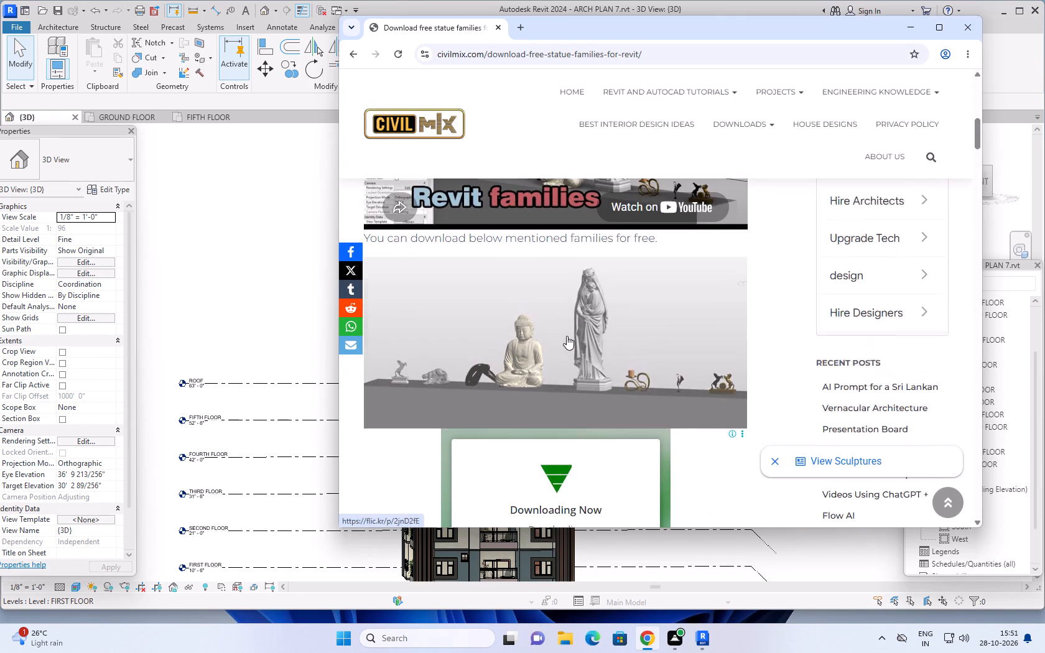
pyautogui.scroll(1, 567, 336)
pyautogui.scroll(-1, 567, 336)
pyautogui.scroll(1, 567, 336)
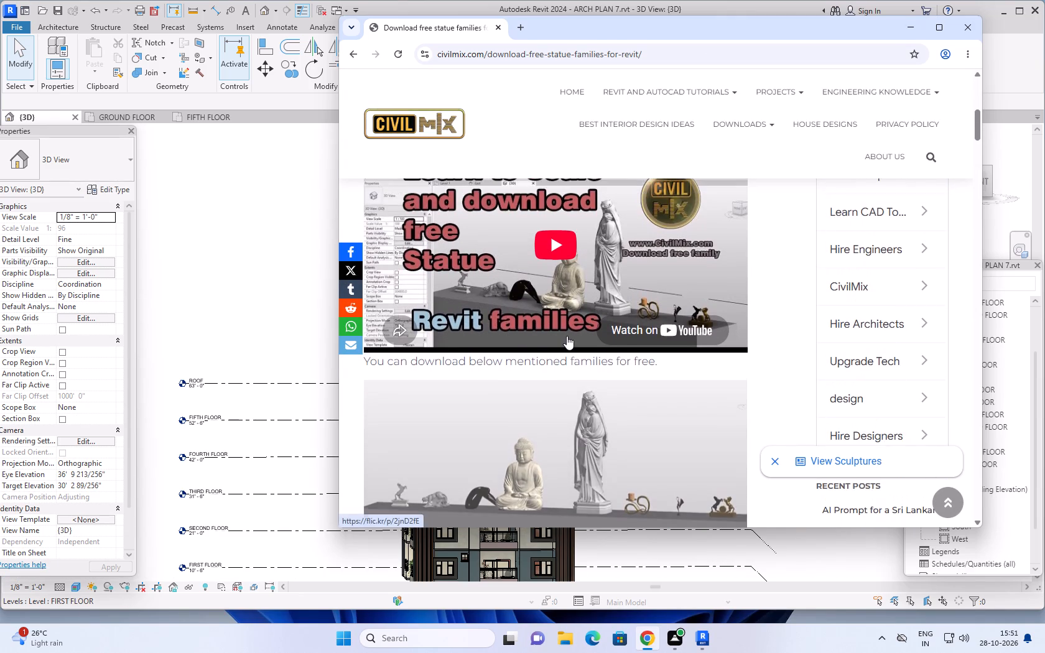
pyautogui.scroll(-9, 567, 336)
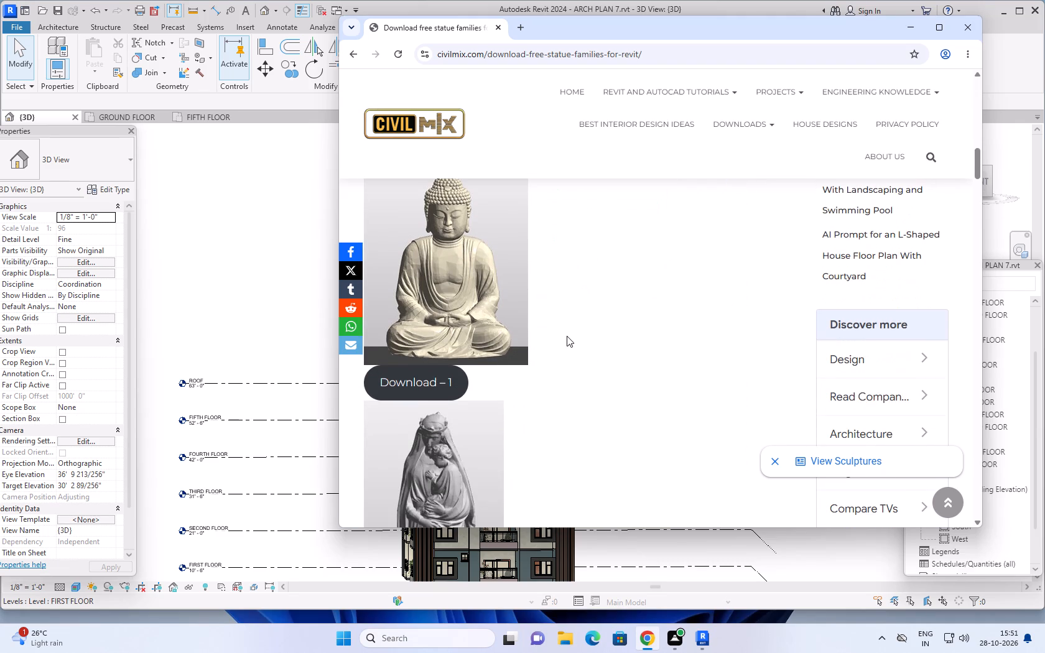
pyautogui.scroll(-3, 567, 336)
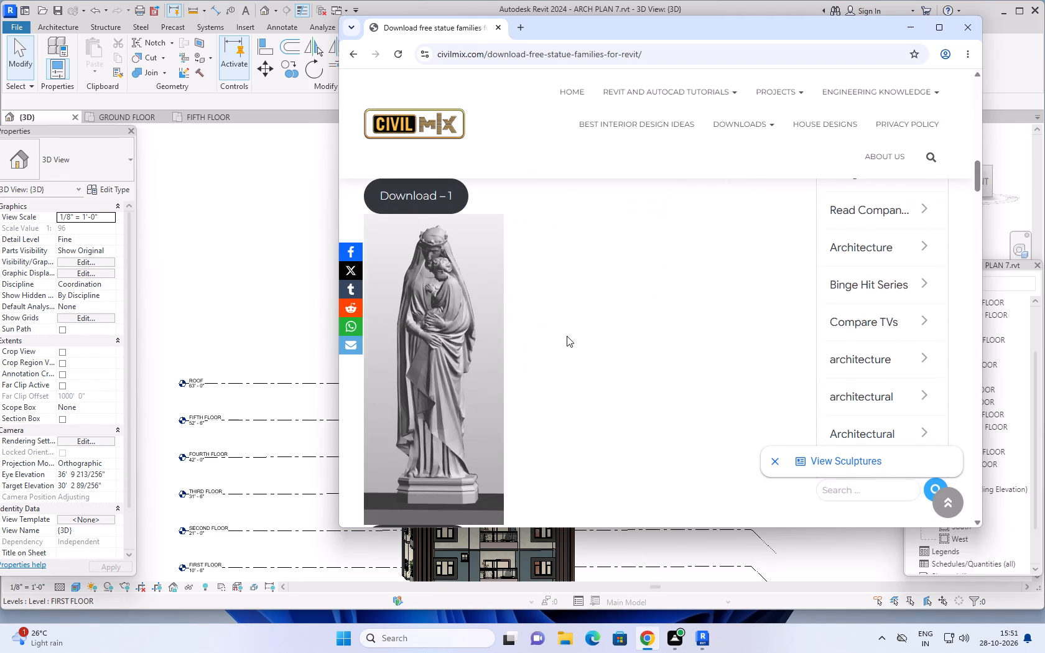
pyautogui.scroll(-8, 567, 336)
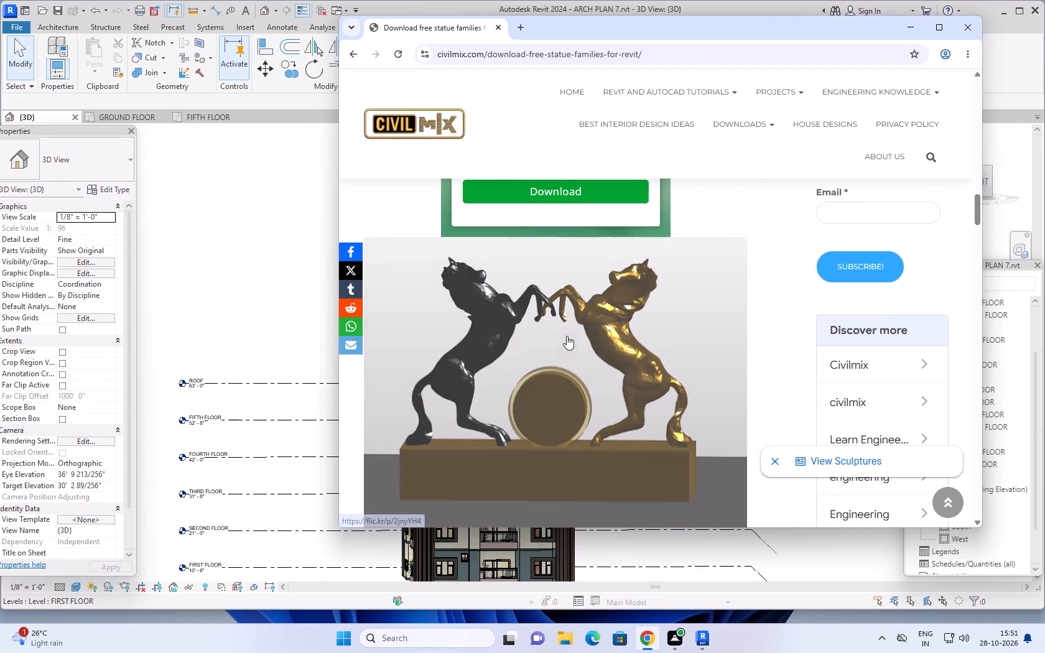
pyautogui.scroll(-3, 569, 357)
pyautogui.click(433, 375)
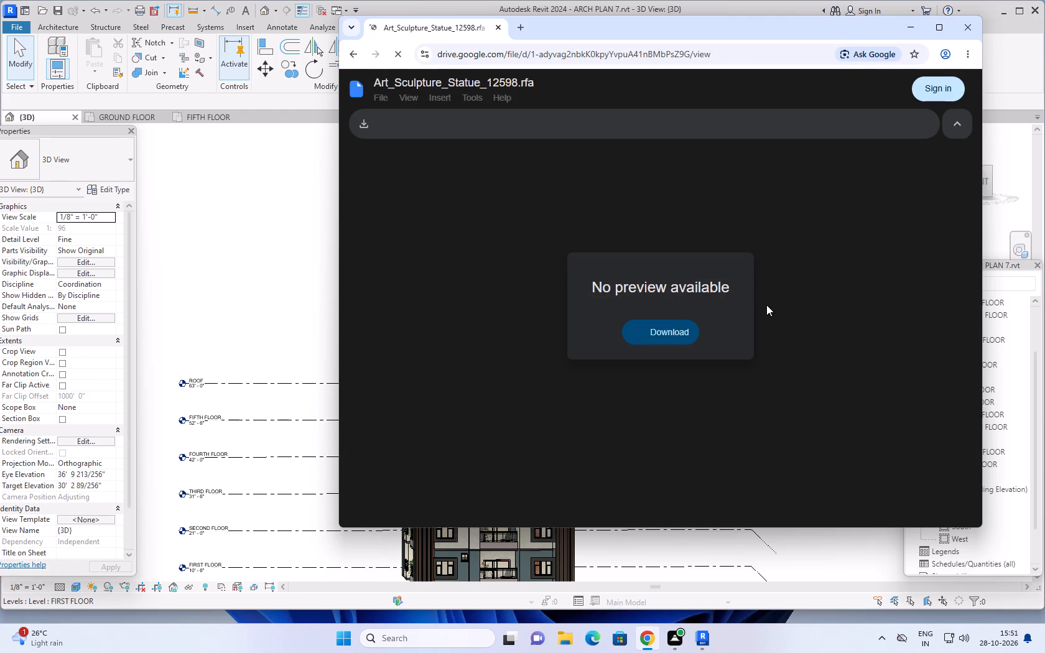
pyautogui.click(644, 330)
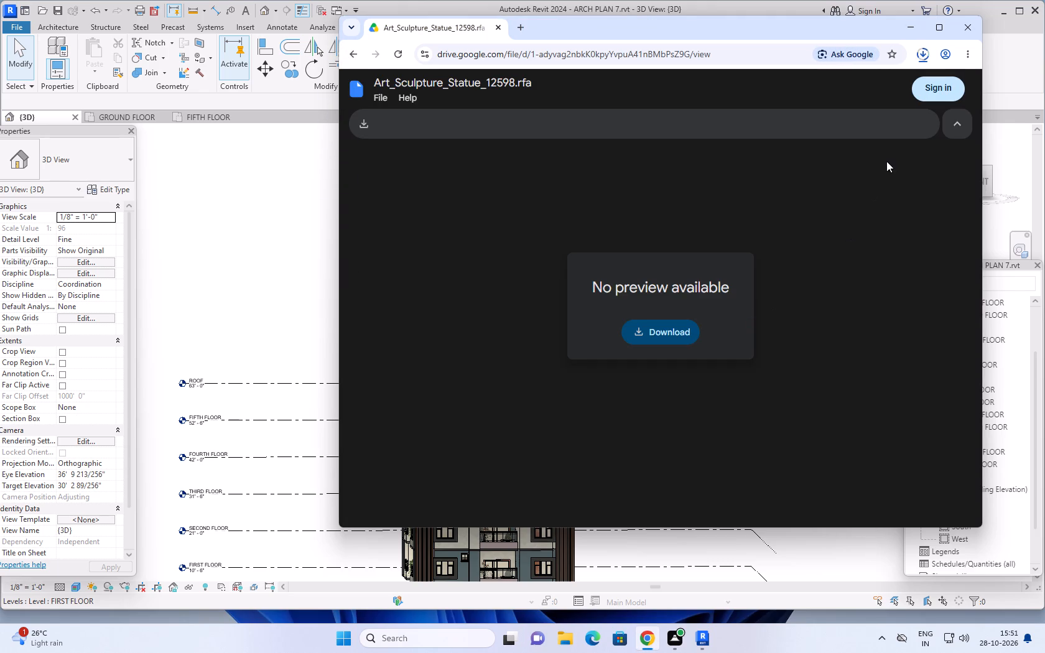
# Open the downloaded Art_Sculpture_Statue_12598.rfa in Revit and upgrade the model to Revit 2024.
pyautogui.click(919, 51)
pyautogui.click(921, 49)
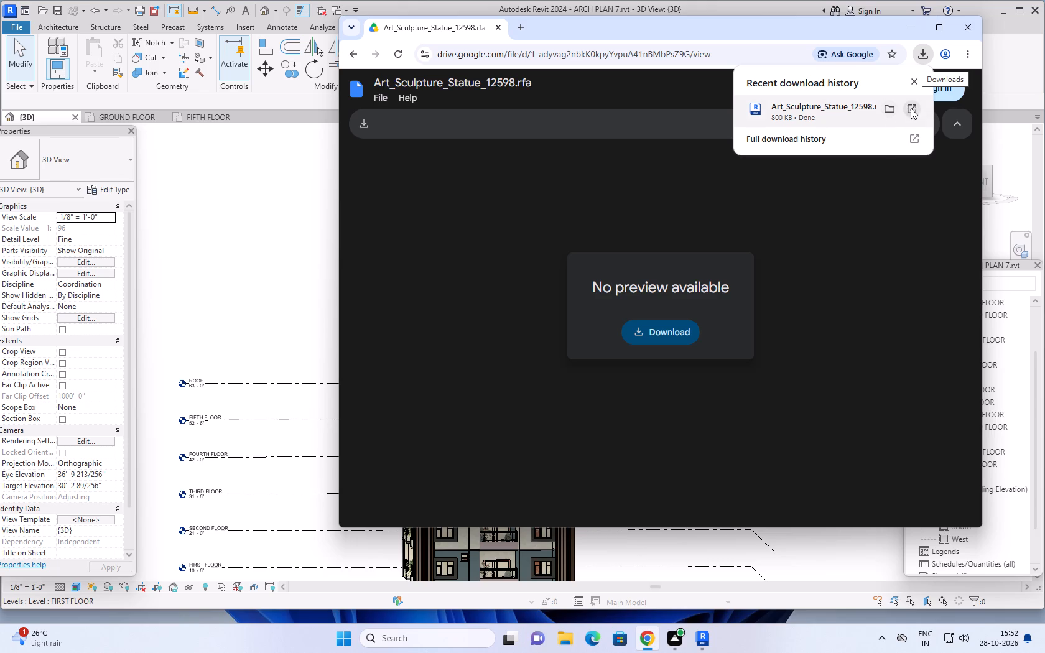
pyautogui.click(911, 107)
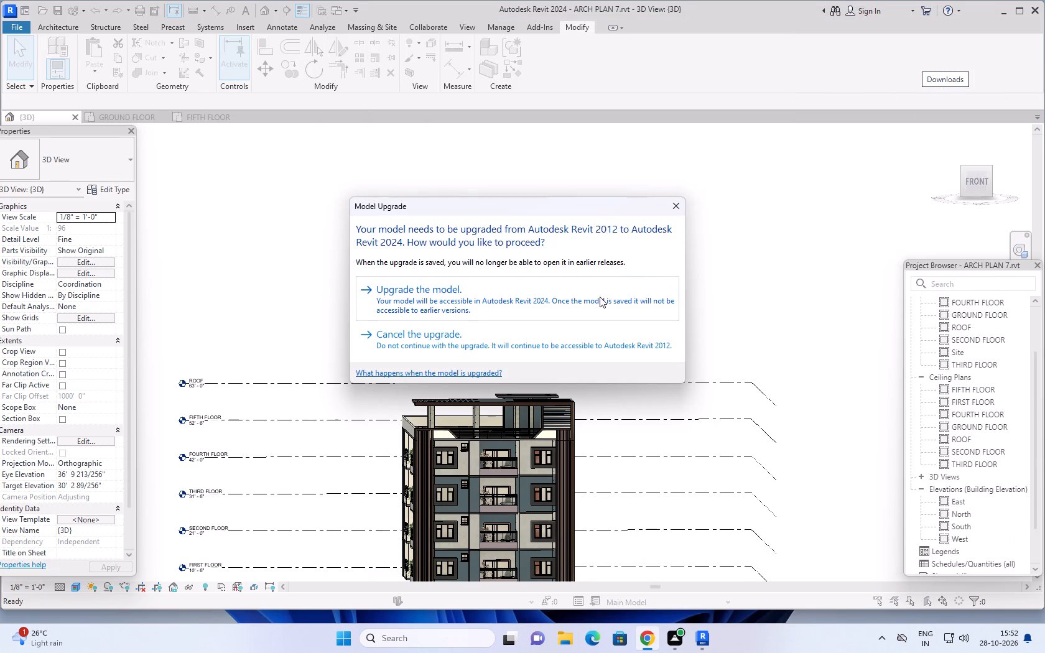
pyautogui.click(600, 297)
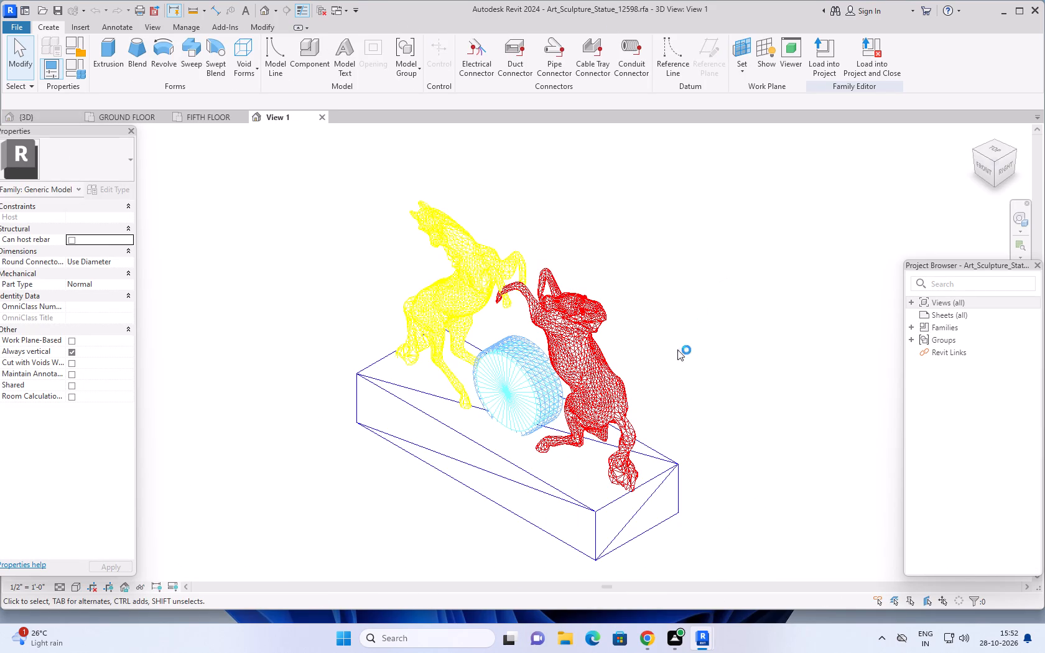
# Inspect the two-horses statue from the front and load its family into the ARCH PLAN 7 project.
pyautogui.moveTo(717, 417); pyautogui.dragTo(824, 320, button='middle')
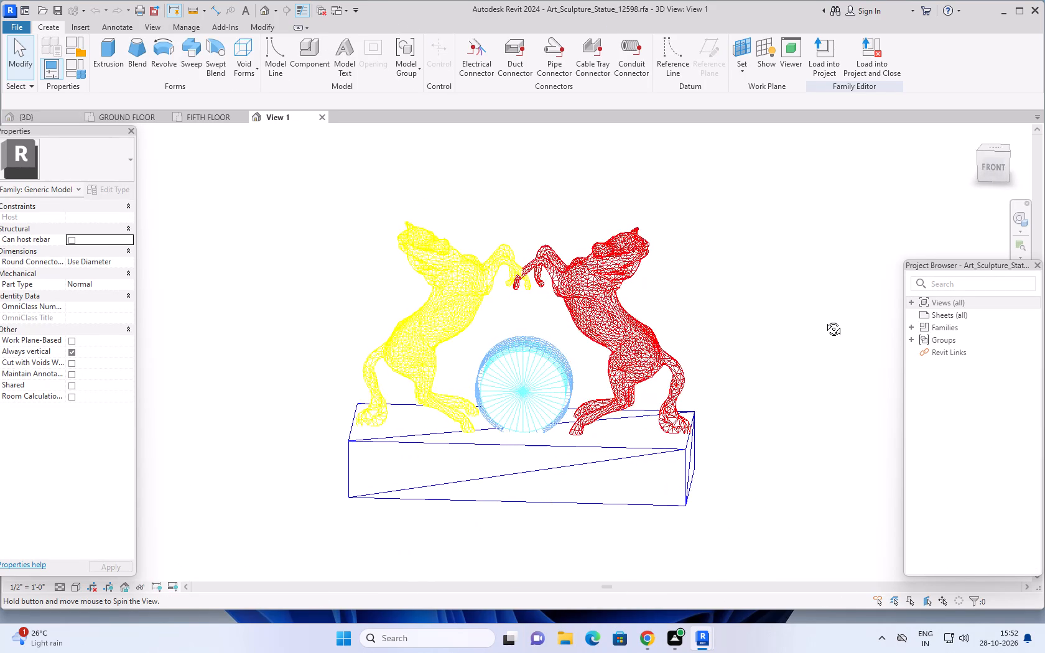
pyautogui.moveTo(824, 320); pyautogui.dragTo(835, 344, button='middle')
pyautogui.click(631, 401)
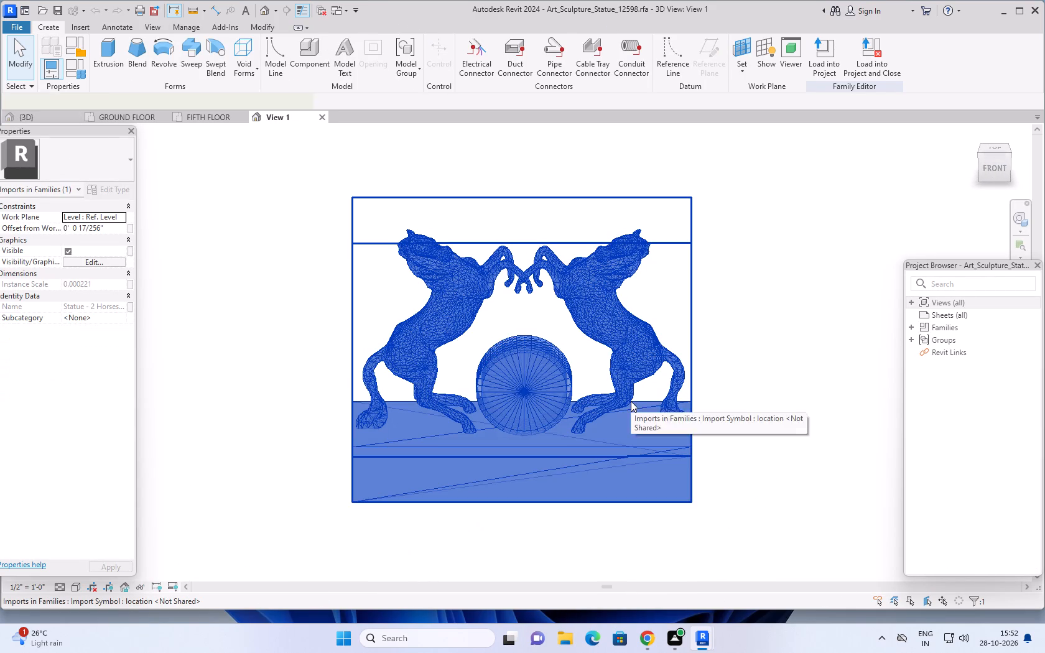
pyautogui.scroll(-6, 692, 364)
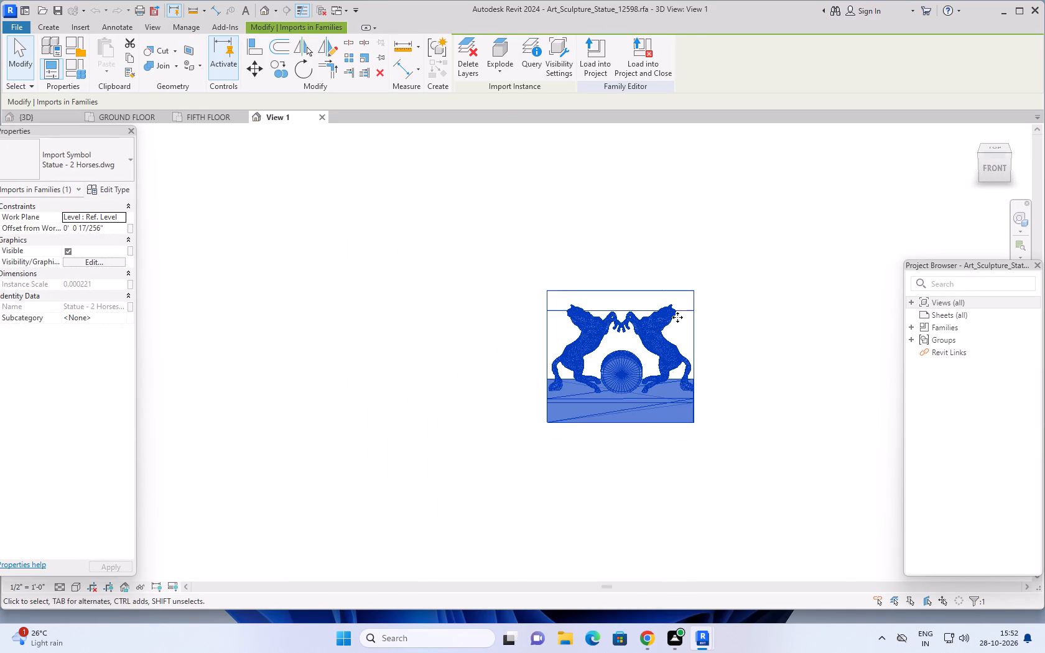
pyautogui.click(602, 47)
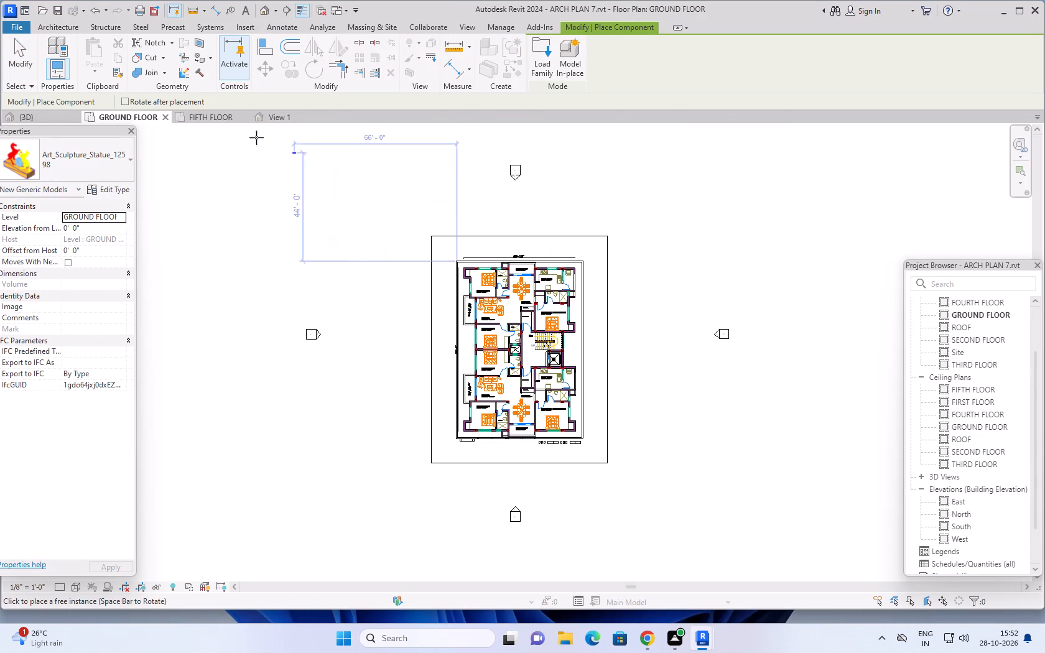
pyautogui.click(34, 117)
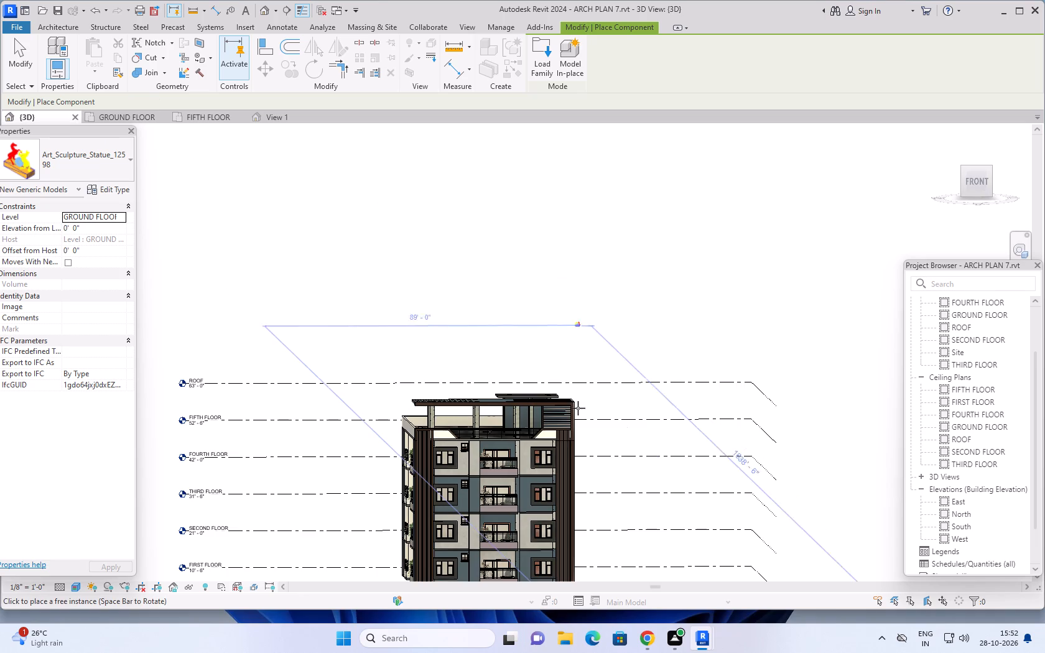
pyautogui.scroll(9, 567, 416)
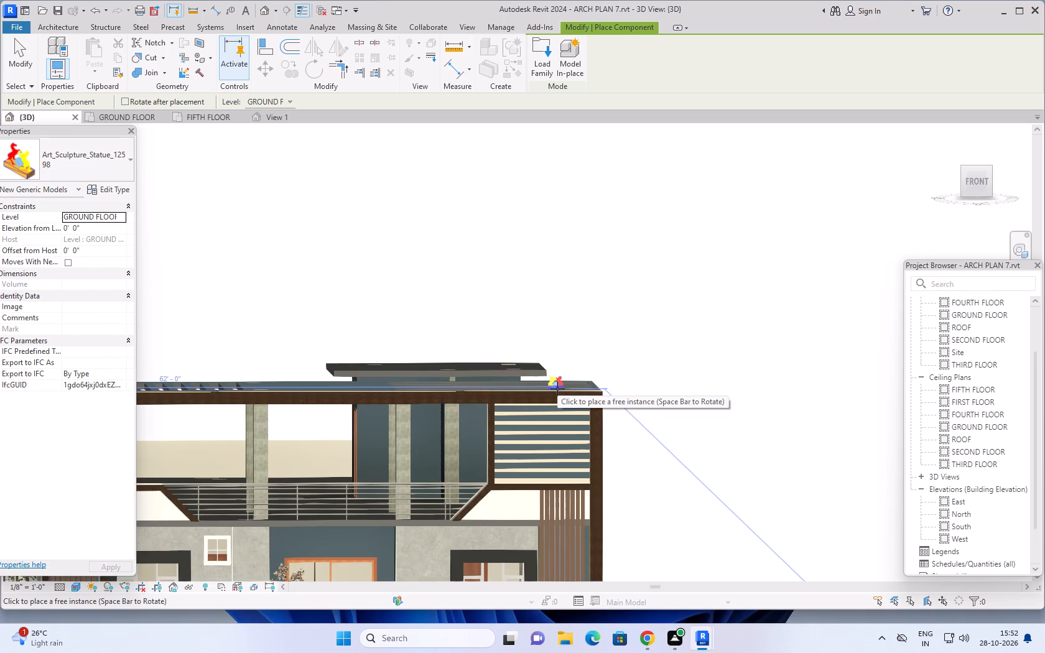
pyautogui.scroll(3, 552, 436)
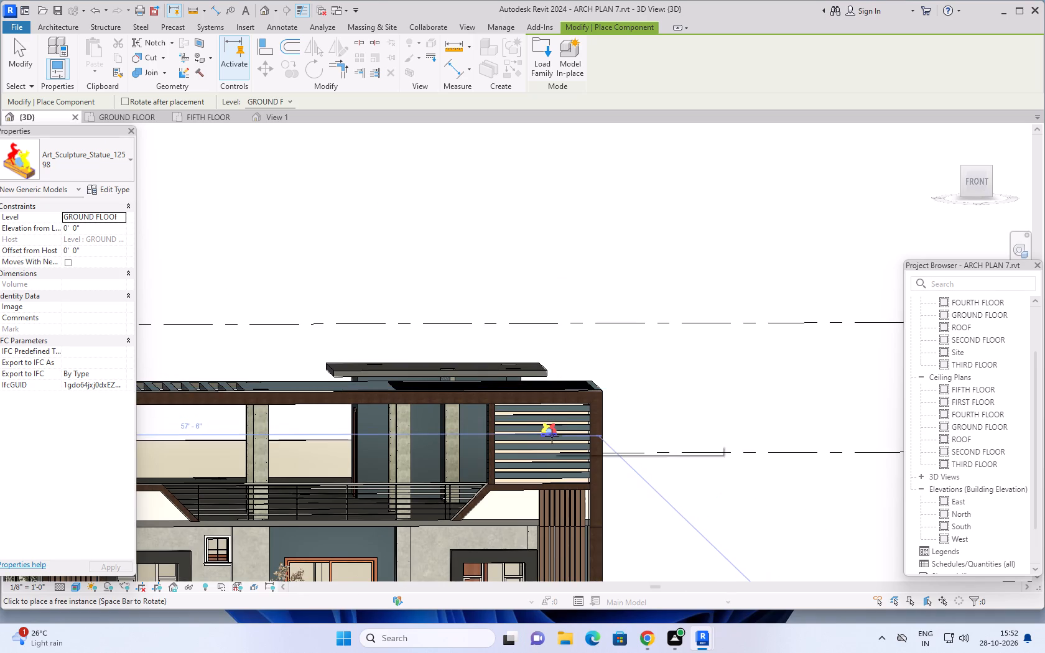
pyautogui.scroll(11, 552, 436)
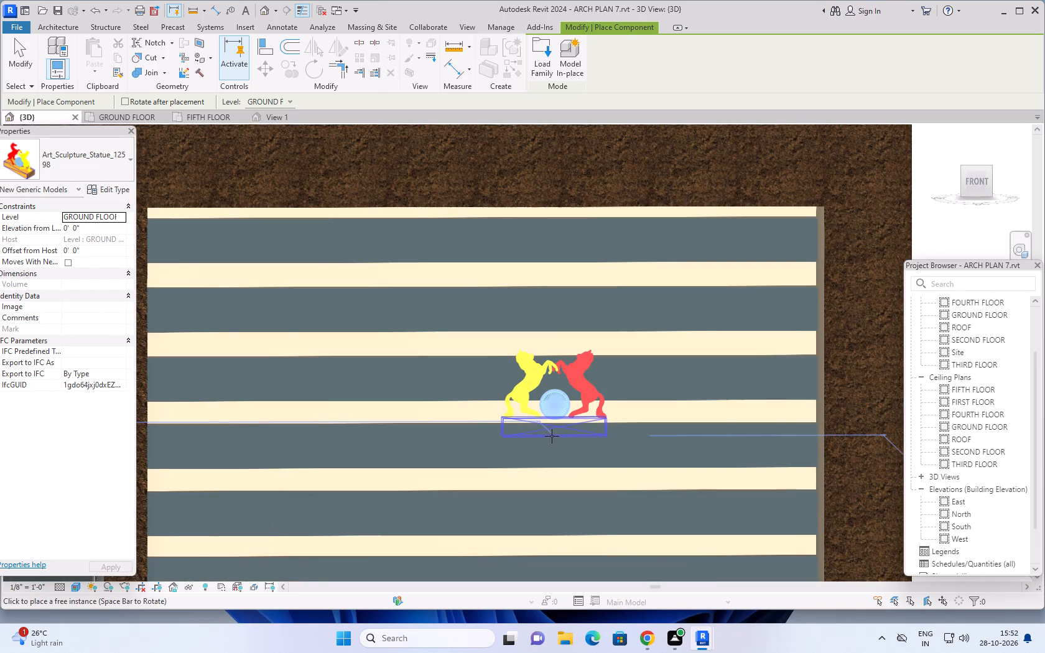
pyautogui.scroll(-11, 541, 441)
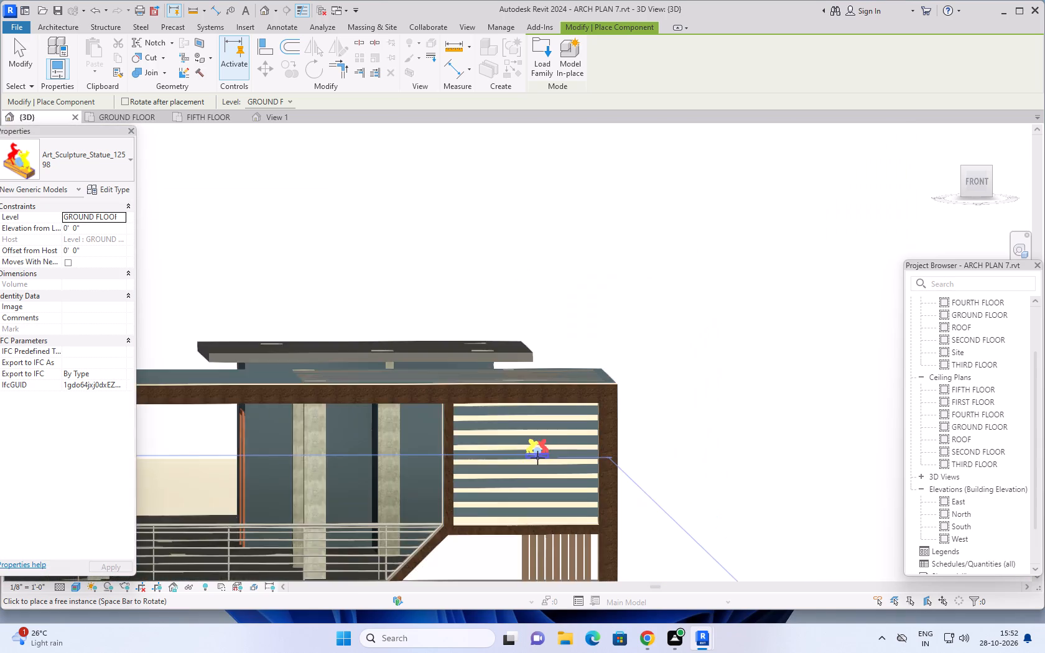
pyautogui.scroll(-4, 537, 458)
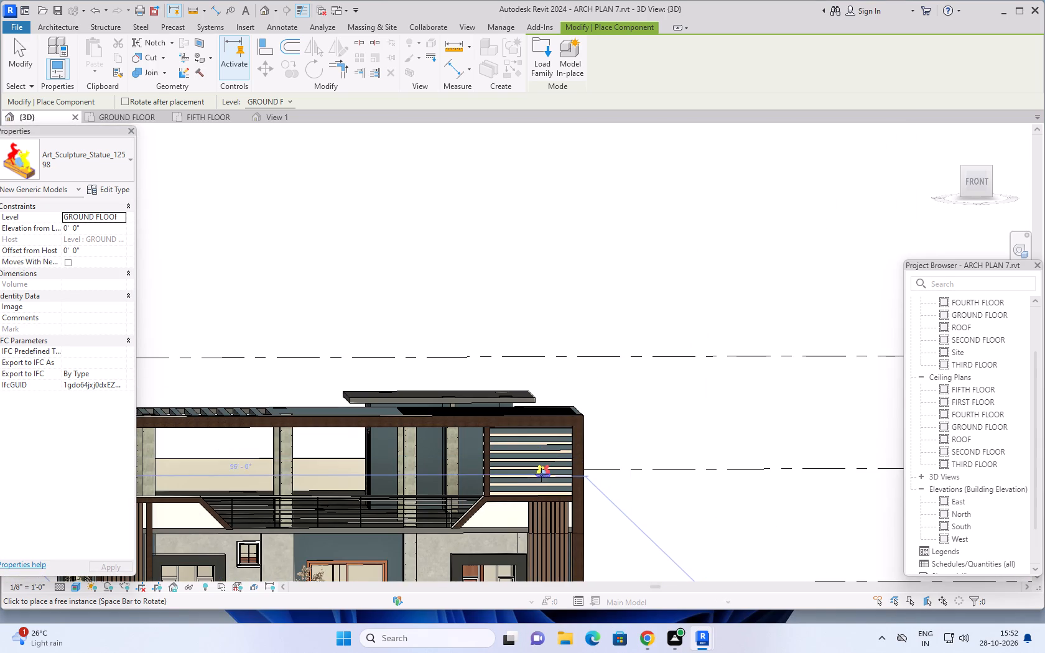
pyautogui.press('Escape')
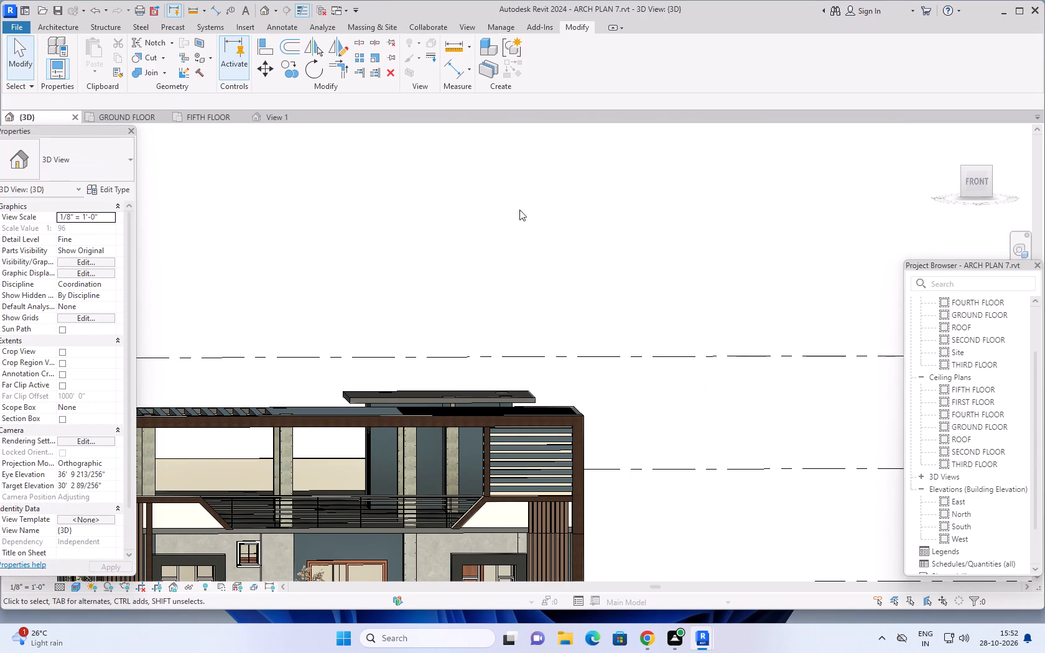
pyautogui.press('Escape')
# Examine the building's upper storeys and rooftop pergola from the front, the right side and the front-left corner.
pyautogui.scroll(-2, 657, 447)
pyautogui.moveTo(675, 510); pyautogui.dragTo(680, 430, button='middle')
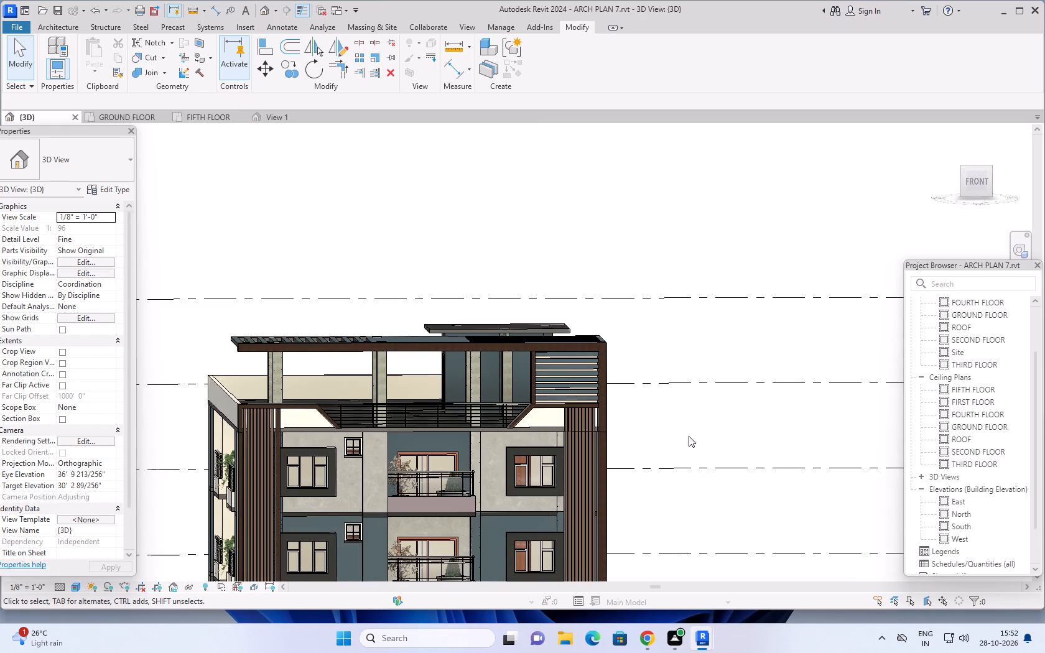
pyautogui.scroll(1, 690, 437)
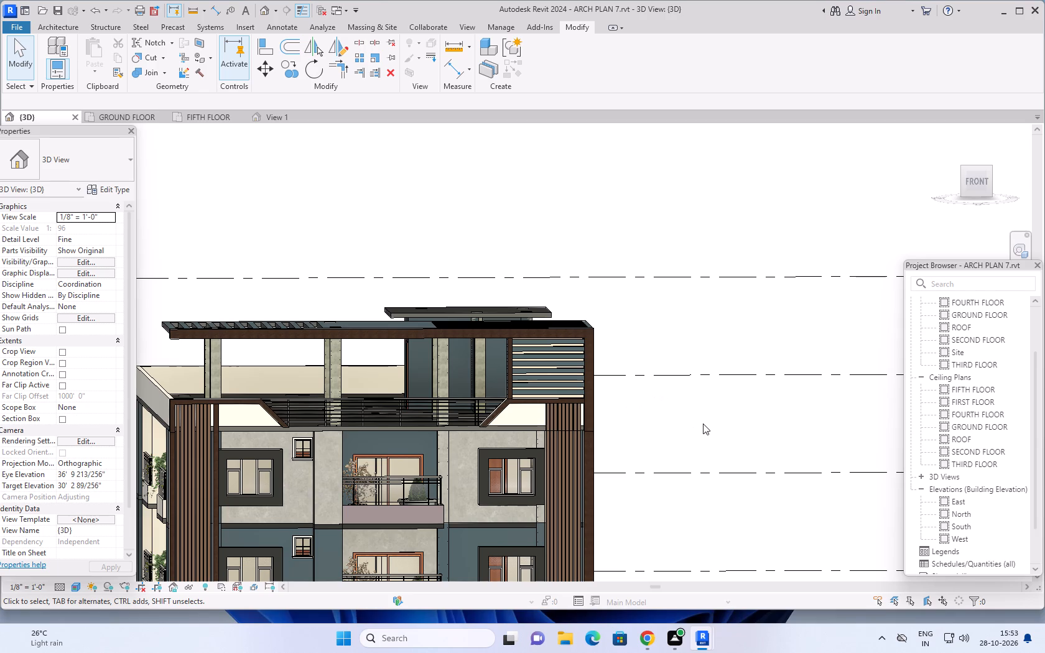
pyautogui.moveTo(703, 424); pyautogui.dragTo(797, 405, button='middle')
pyautogui.moveTo(791, 416); pyautogui.dragTo(778, 408, button='middle')
pyautogui.keyDown('shift'); pyautogui.scroll(1, 781, 412); pyautogui.keyUp('shift')
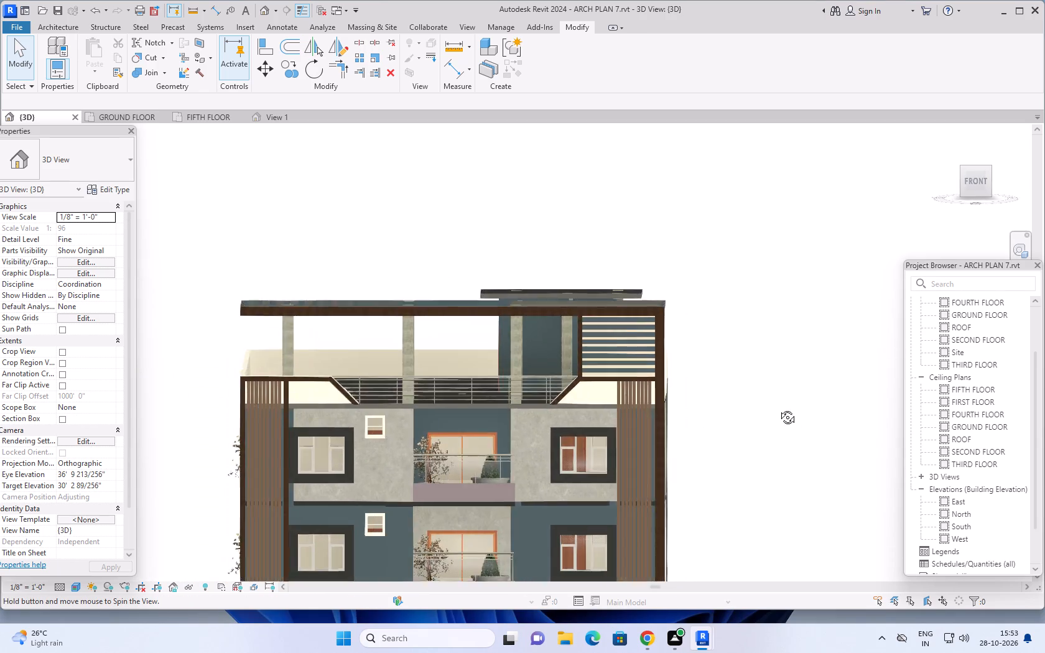
pyautogui.moveTo(778, 408); pyautogui.dragTo(635, 467, button='middle')
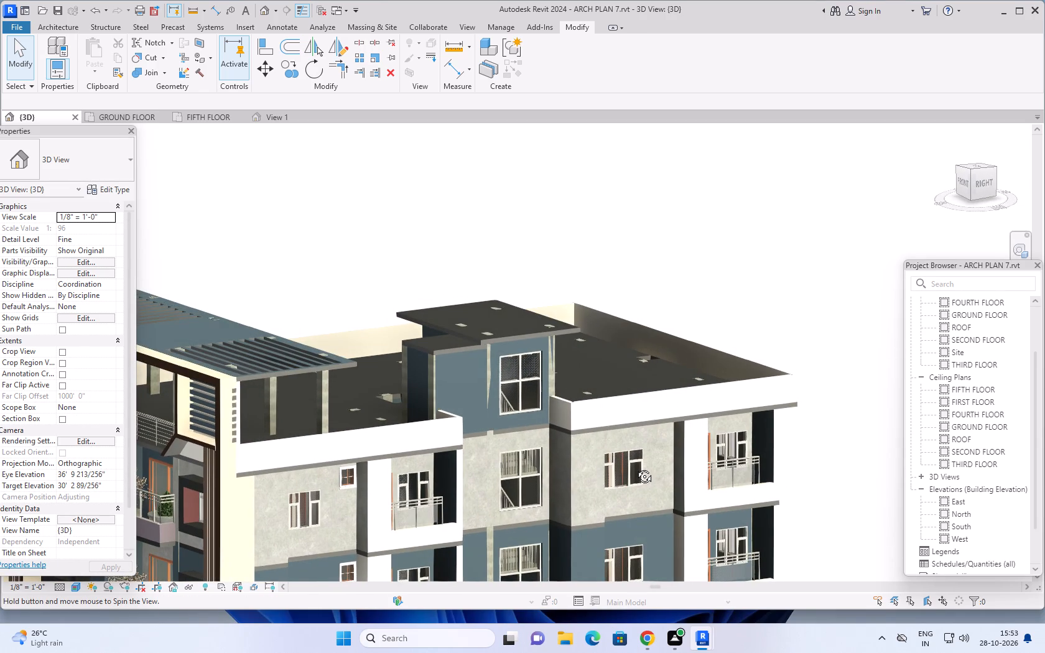
pyautogui.moveTo(635, 467); pyautogui.dragTo(837, 455, button='middle')
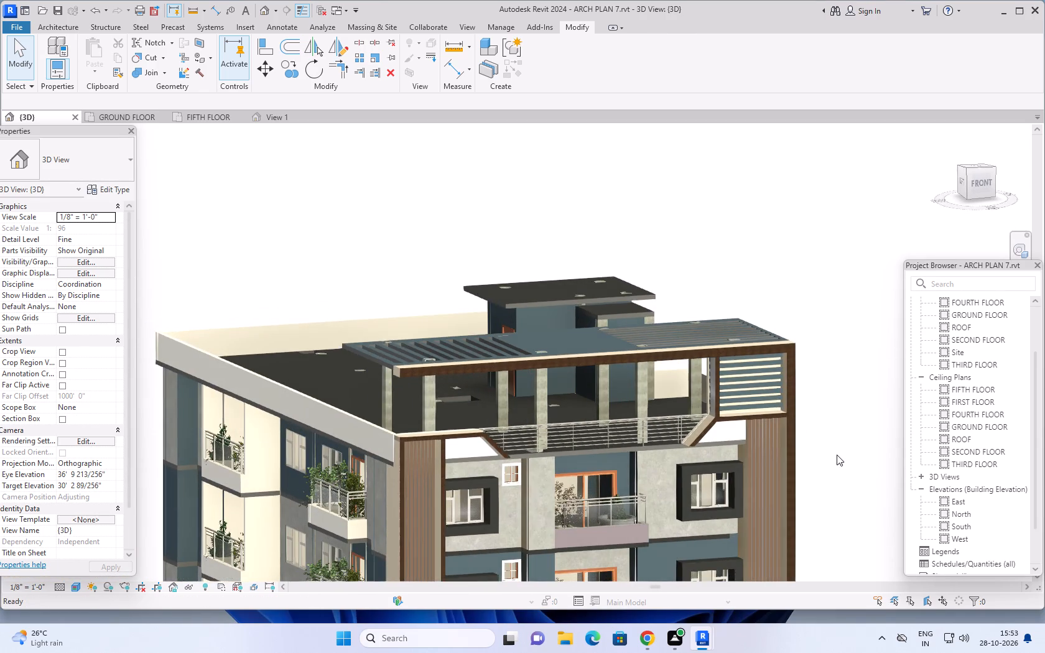
pyautogui.scroll(-2, 837, 455)
pyautogui.moveTo(849, 462); pyautogui.dragTo(797, 478, button='middle')
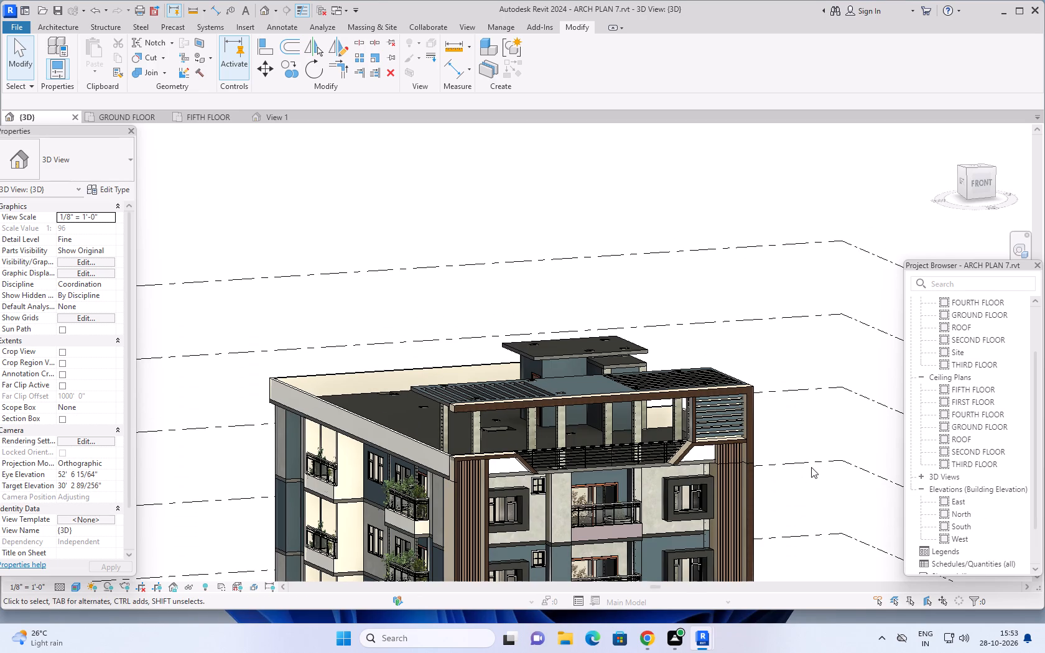
pyautogui.scroll(-1, 817, 455)
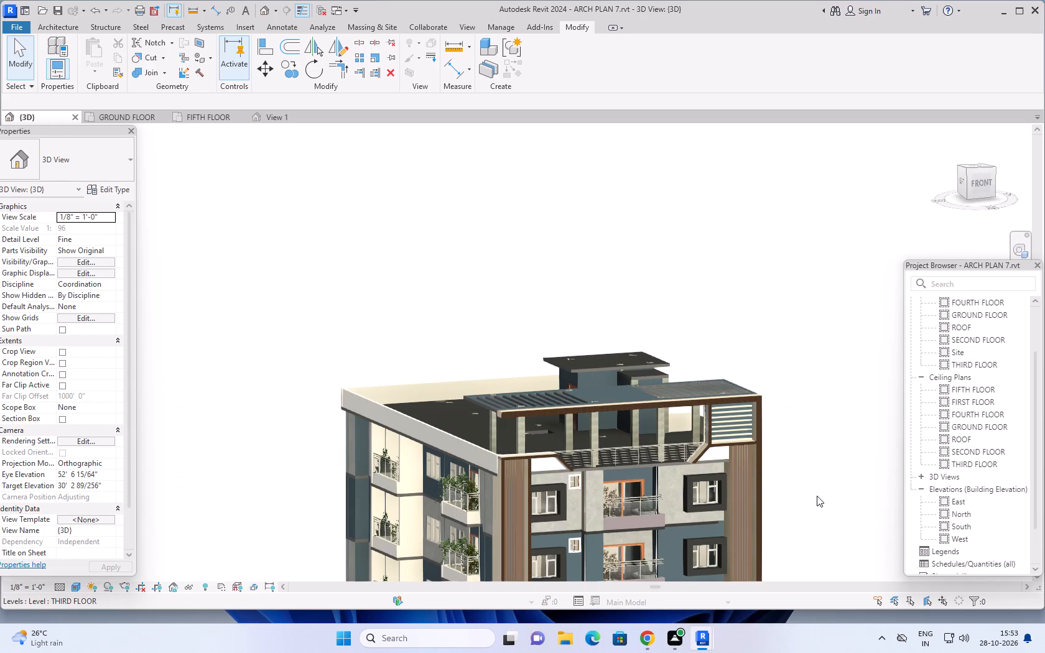
pyautogui.moveTo(817, 496); pyautogui.dragTo(768, 440, button='middle')
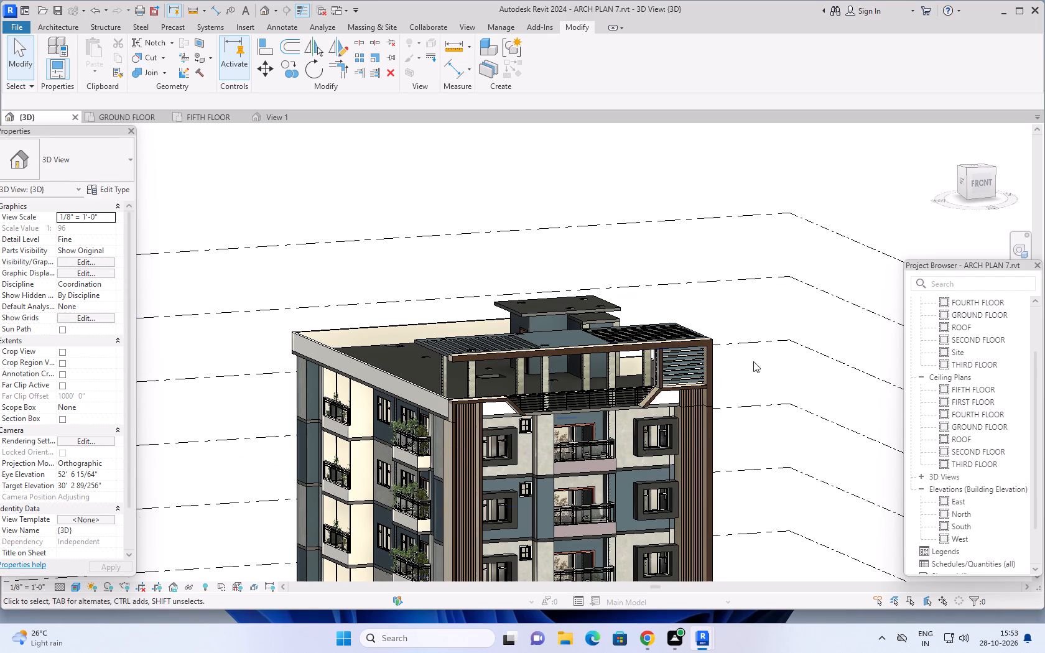
# Switch to Chrome, return to the Google start page and search for "revit jali including ganesh idol revit family".
pyautogui.click(644, 636)
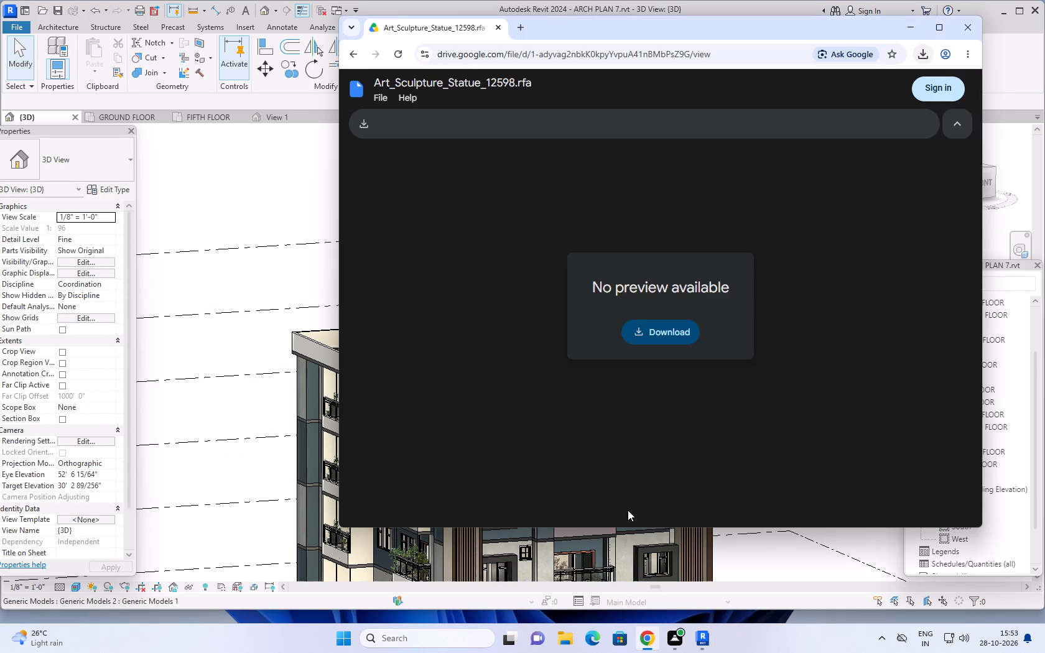
pyautogui.click(354, 57)
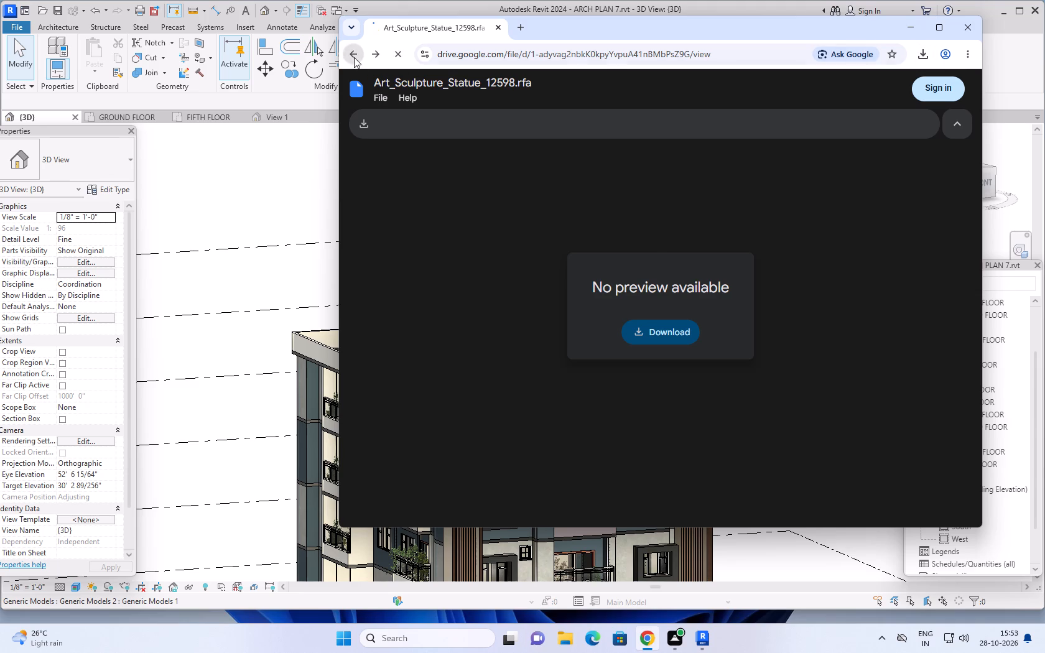
pyautogui.click(356, 57)
pyautogui.click(356, 57)
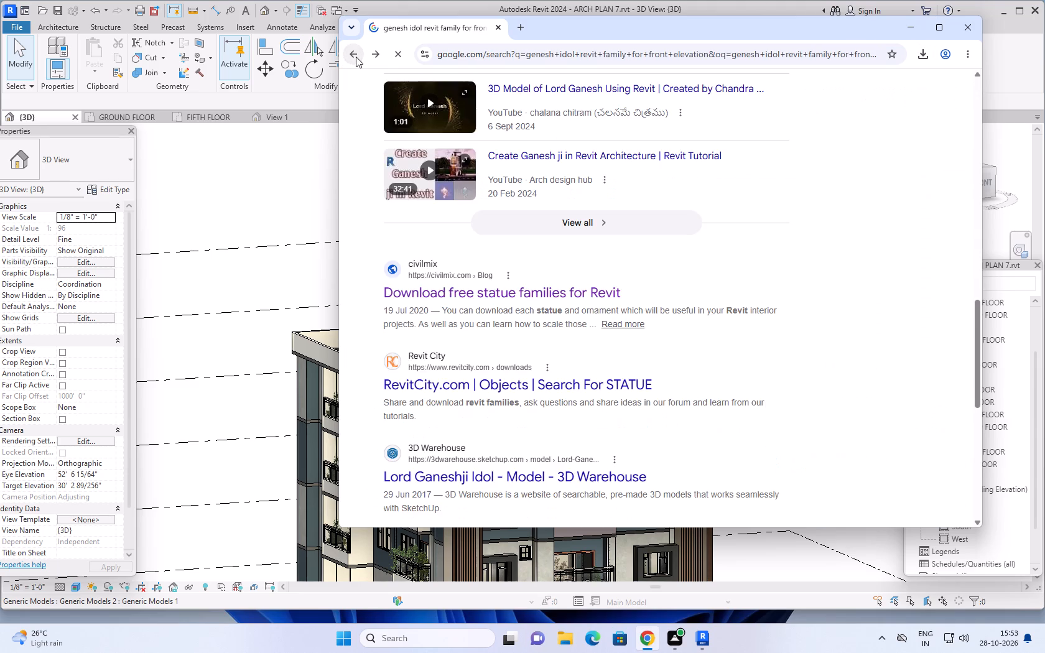
pyautogui.click(356, 57)
pyautogui.click(618, 256)
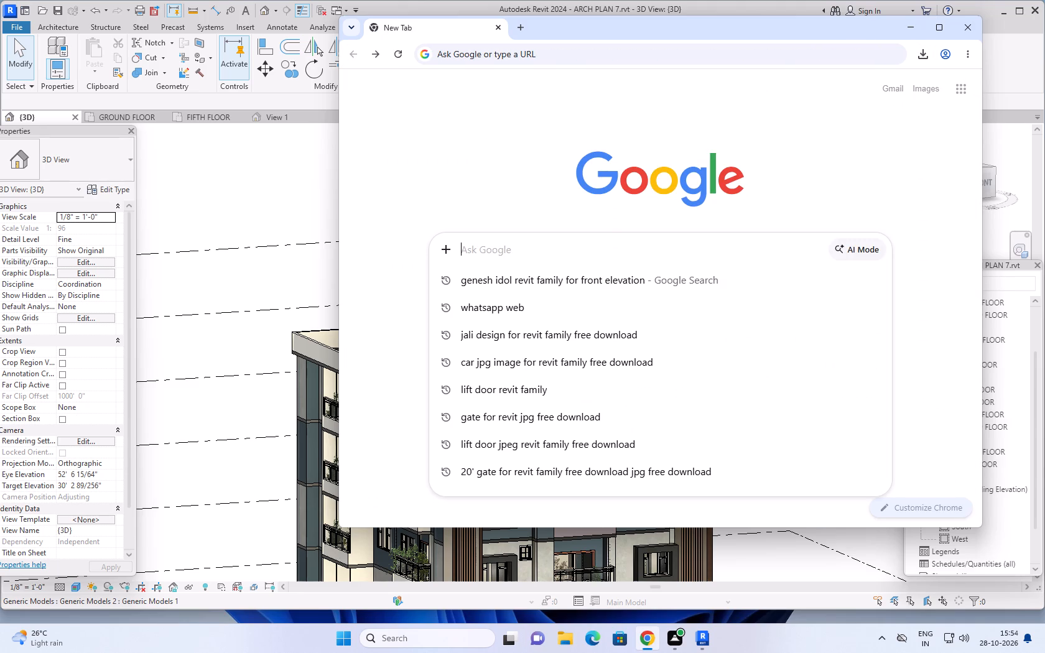
pyautogui.write('revit jali')
pyautogui.press('space')
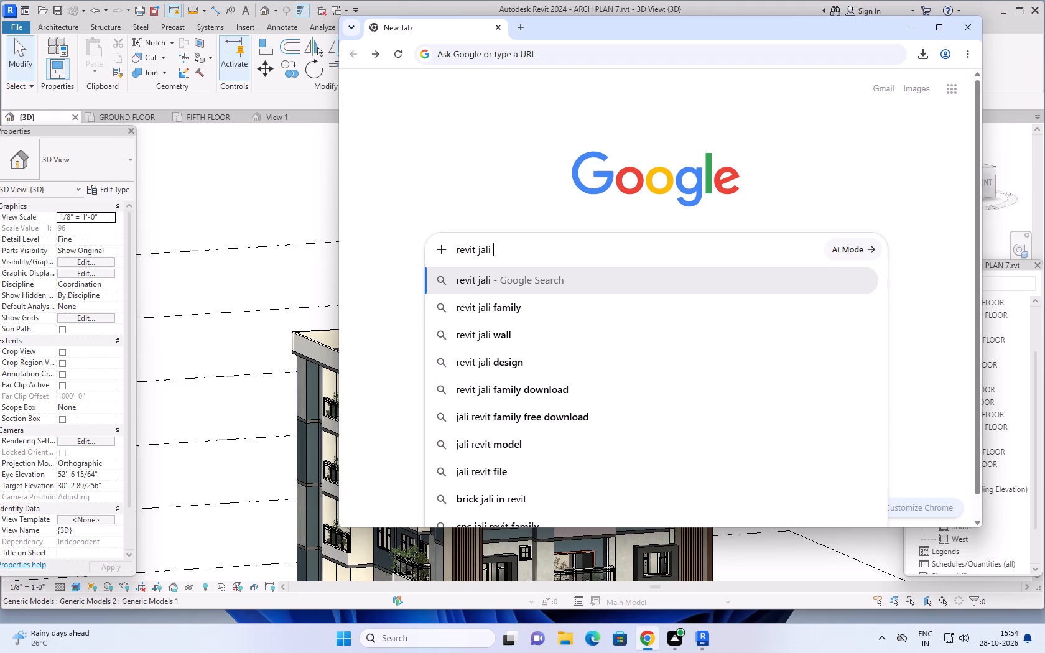
pyautogui.press('space')
pyautogui.press('i')
pyautogui.write('ncludi')
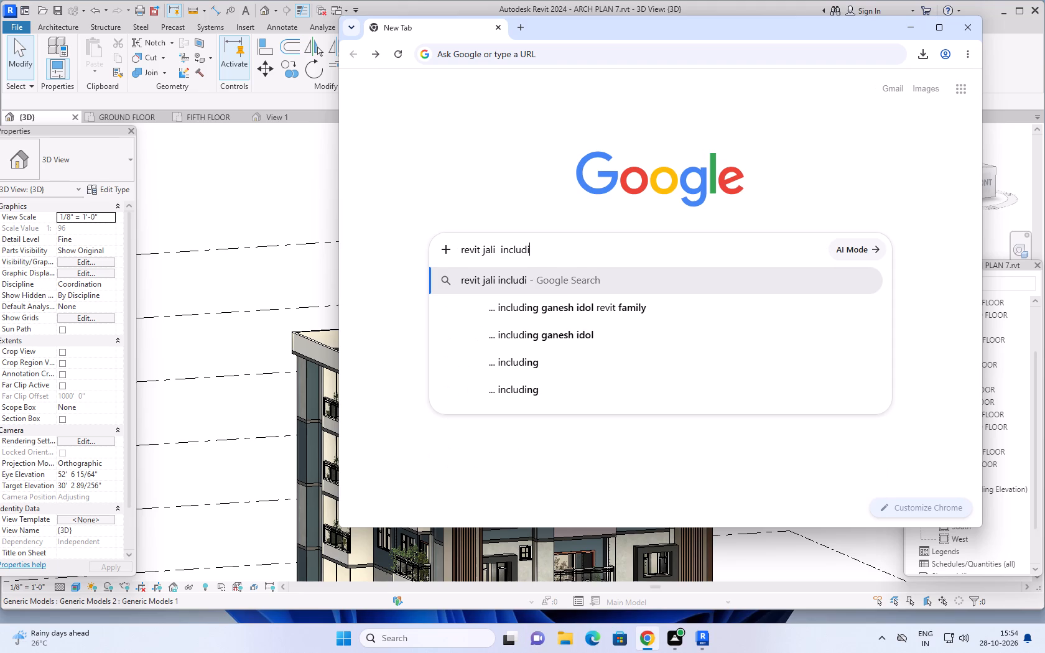
pyautogui.click(615, 304)
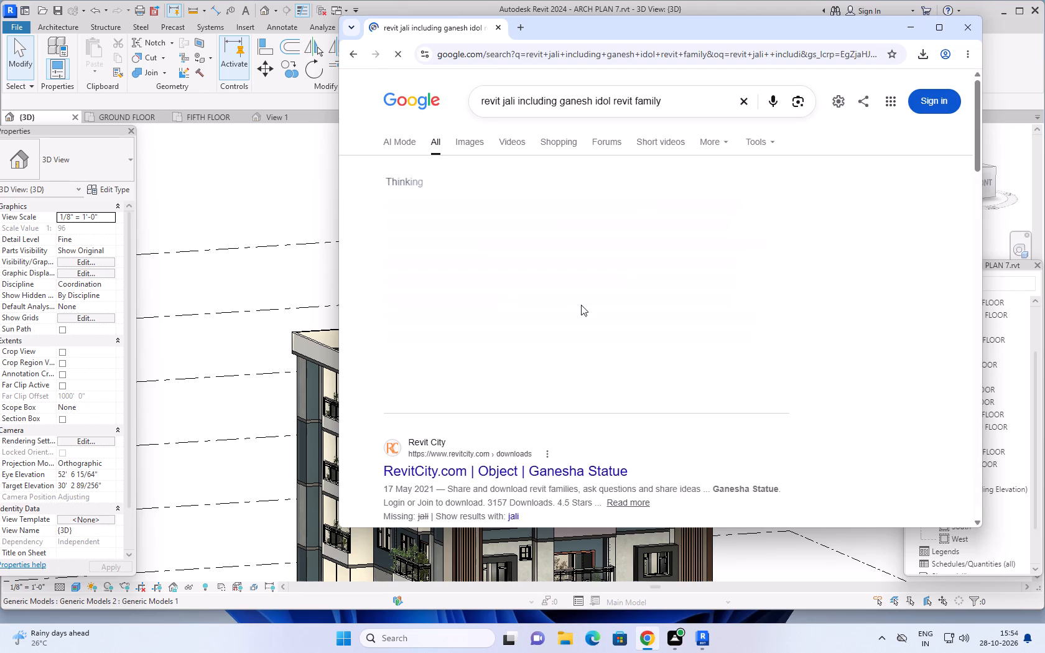
# Look through the search results and open the BIM objects page "Revit Landscaping - Sculptures & Ornaments".
pyautogui.scroll(-1, 575, 381)
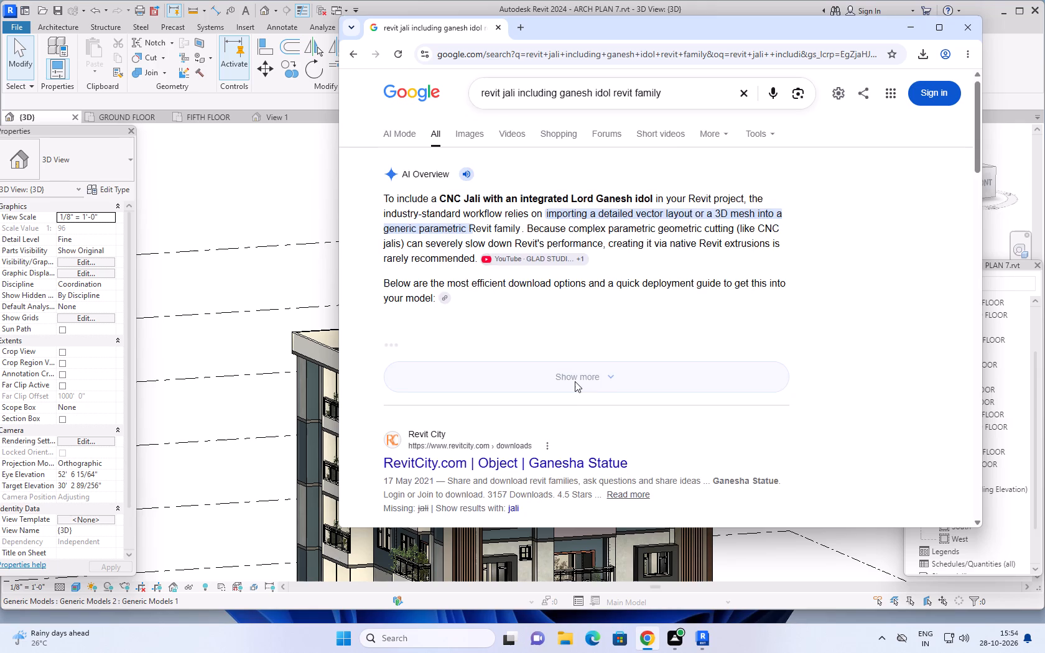
pyautogui.scroll(-8, 575, 381)
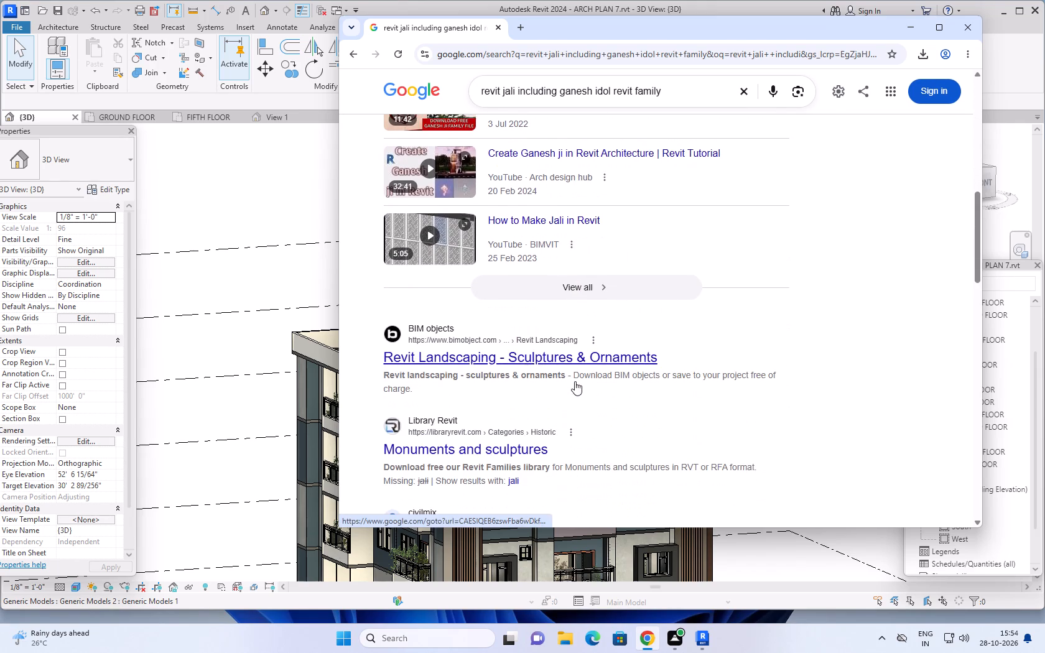
pyautogui.scroll(-2, 561, 387)
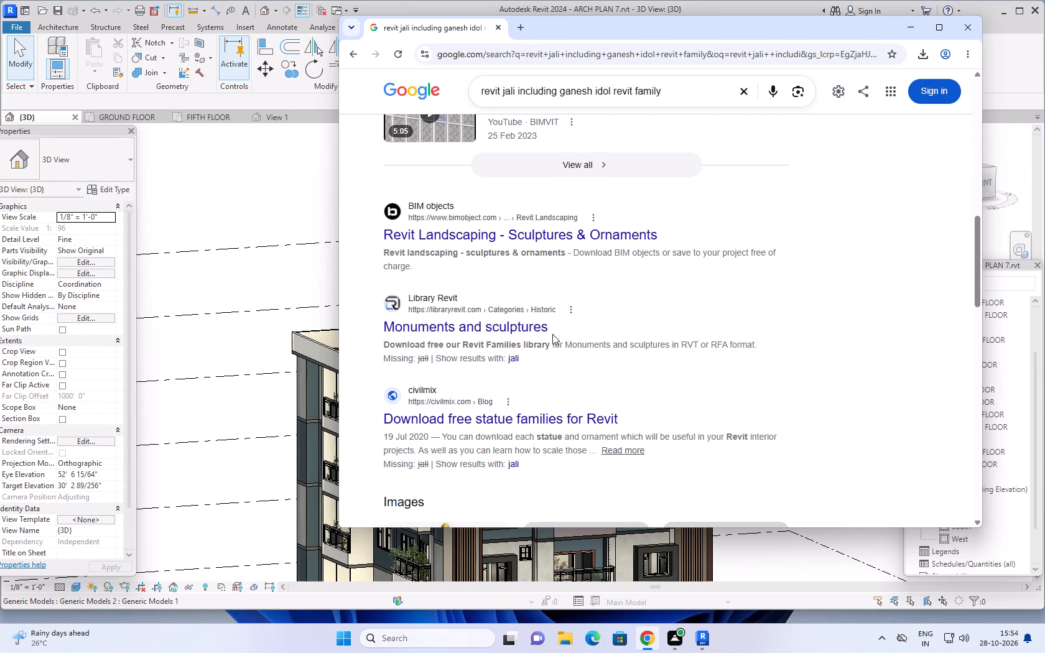
pyautogui.click(544, 226)
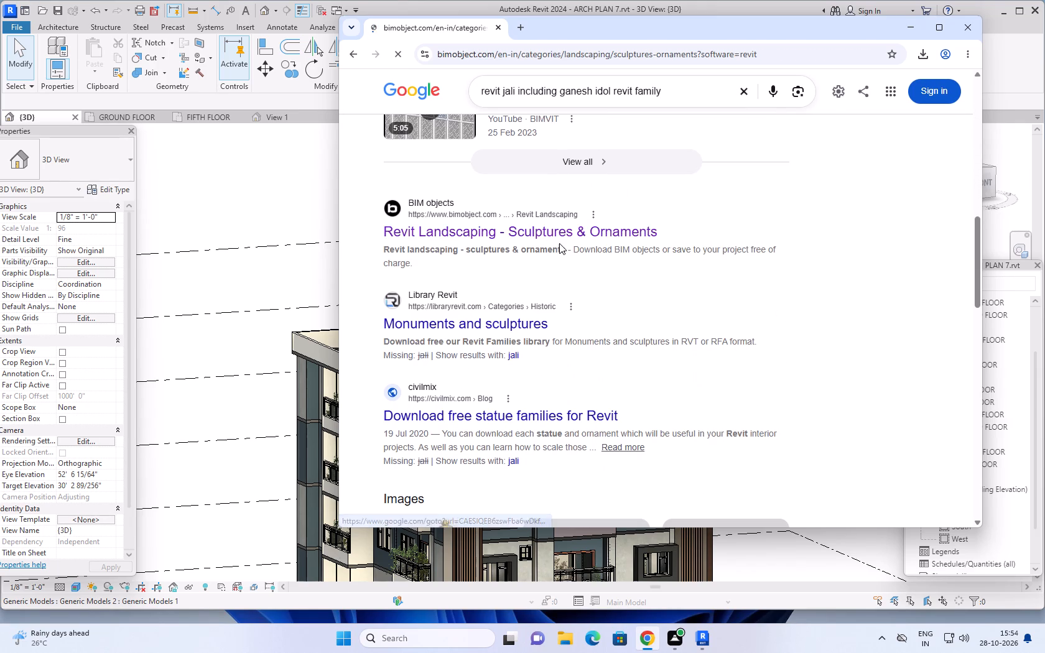
# Look through bimobject's Revit sculptures and ornaments for a suitable jali or statue model.
pyautogui.scroll(-3, 566, 330)
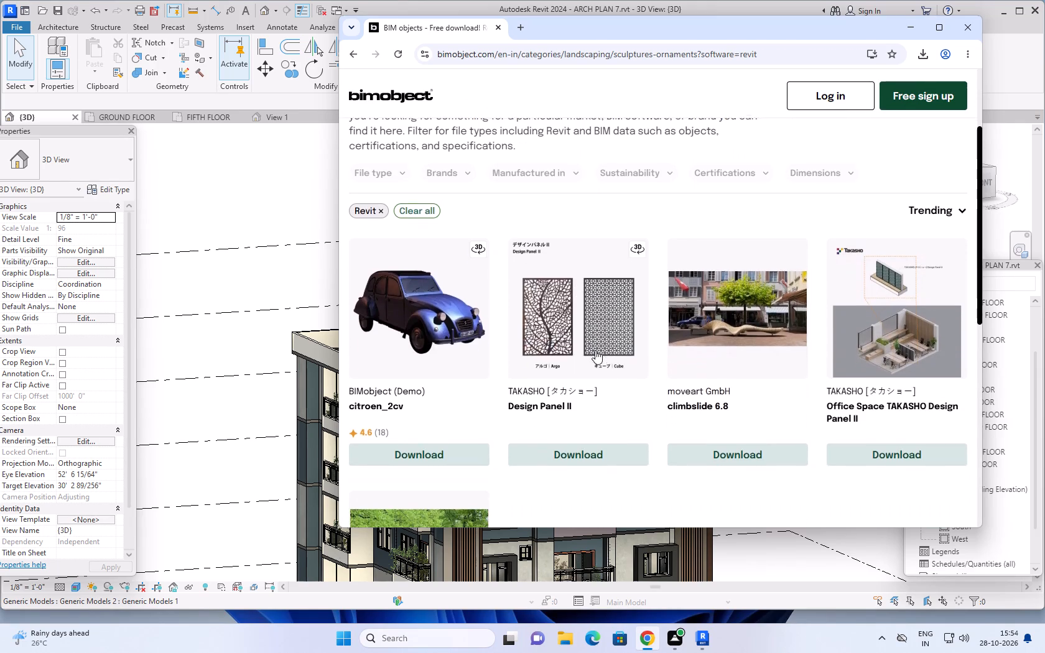
pyautogui.scroll(-3, 587, 378)
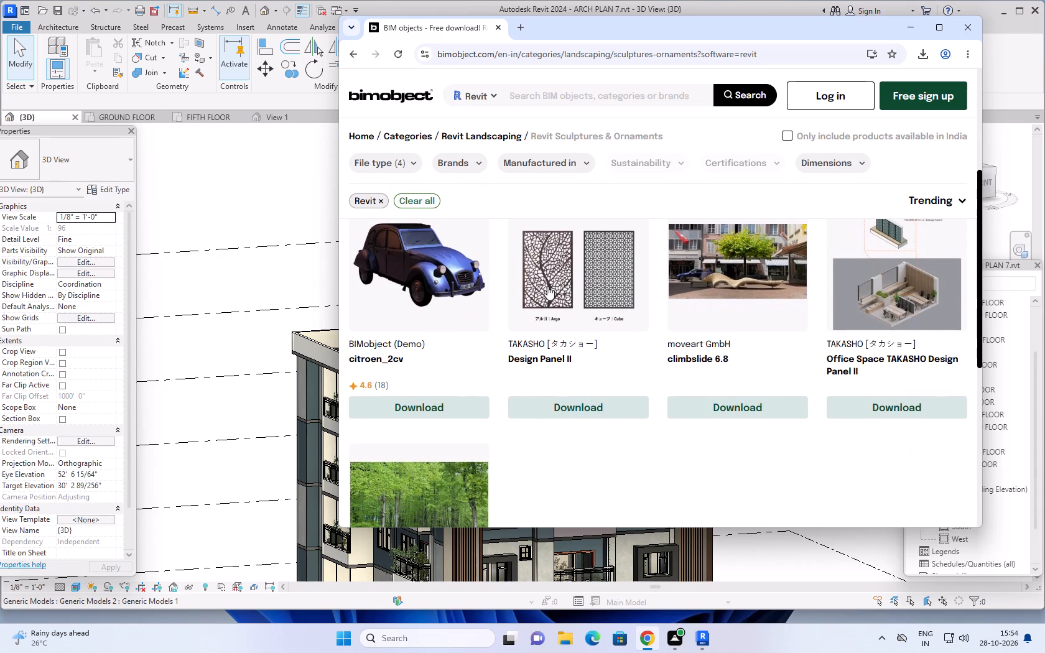
pyautogui.scroll(-3, 573, 282)
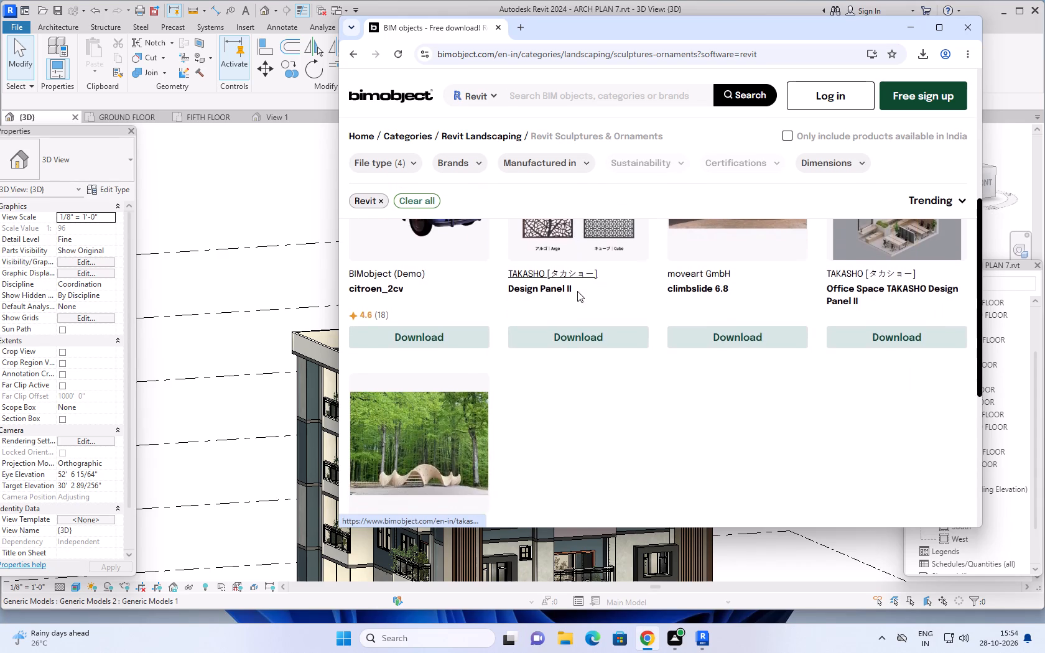
pyautogui.scroll(-1, 577, 291)
pyautogui.scroll(5, 585, 315)
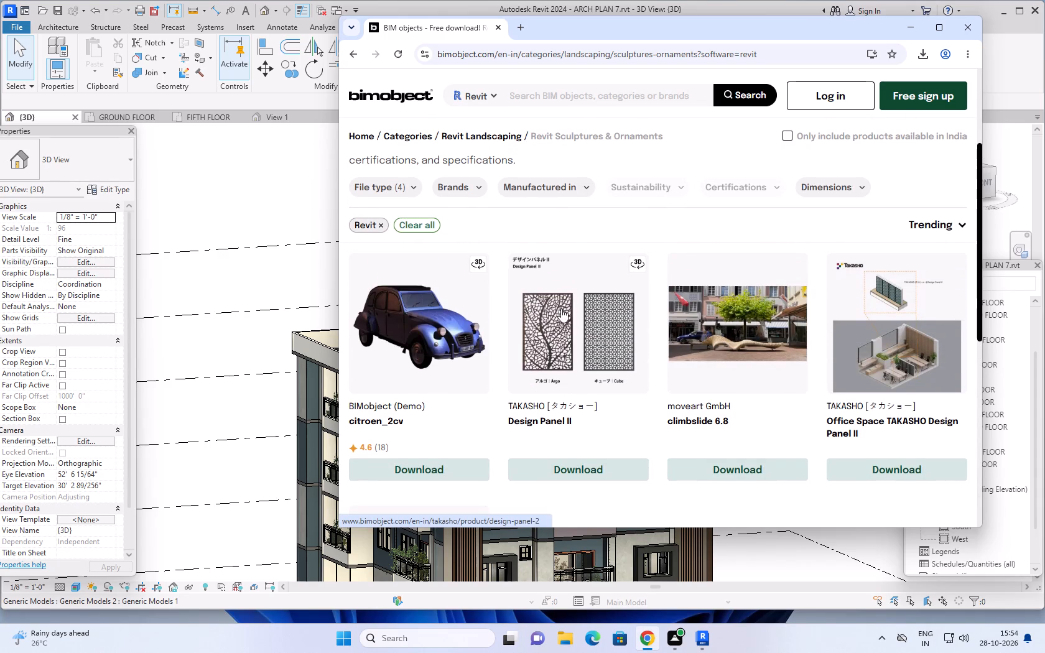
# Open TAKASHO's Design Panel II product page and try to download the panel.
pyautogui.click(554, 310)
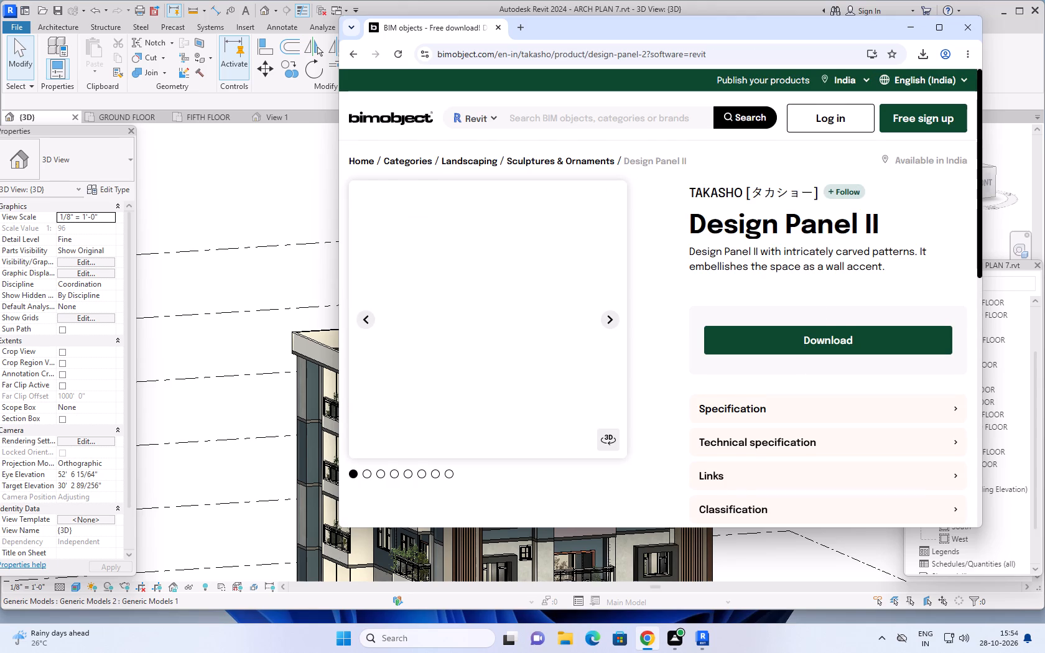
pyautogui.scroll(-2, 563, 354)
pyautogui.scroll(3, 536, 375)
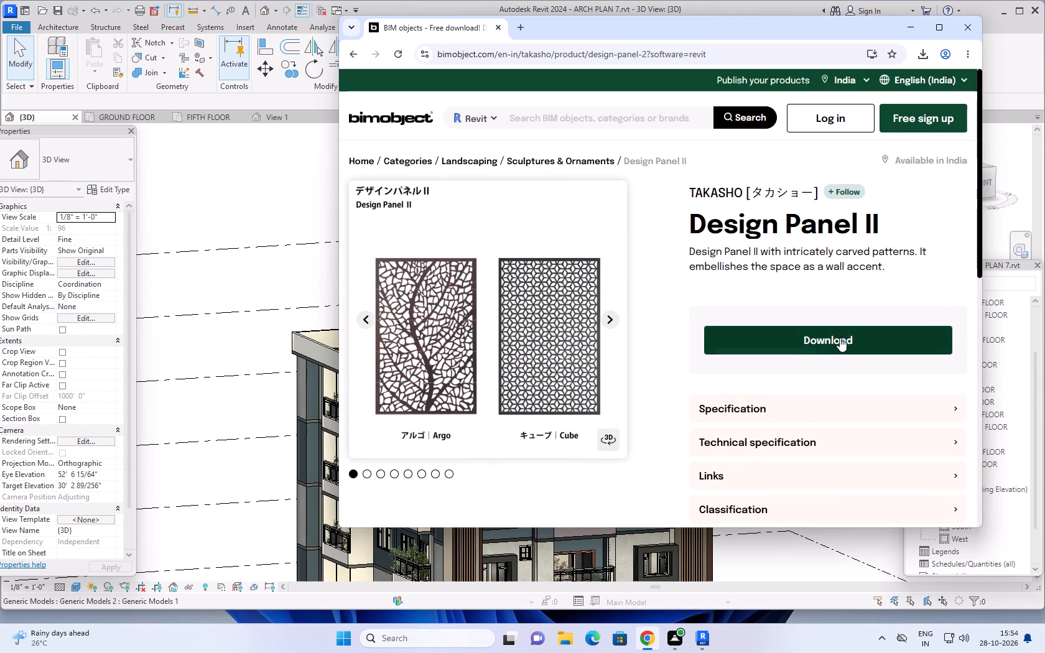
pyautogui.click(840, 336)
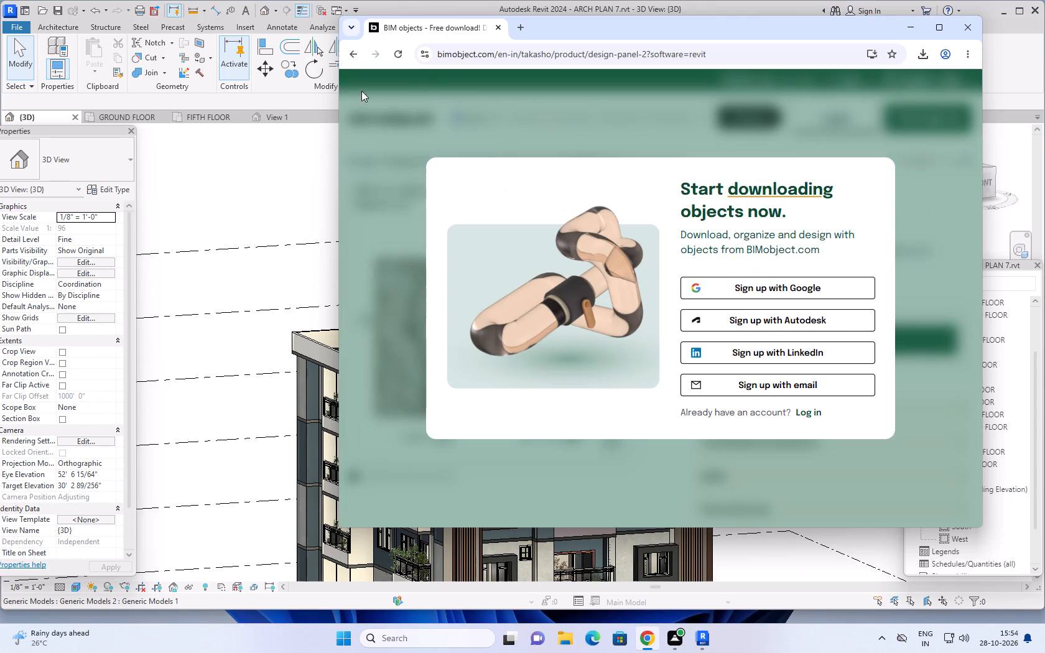
# Return to the Google results, open civilmix's "Download free statue families for Revit" page and look through its statue families.
pyautogui.click(353, 56)
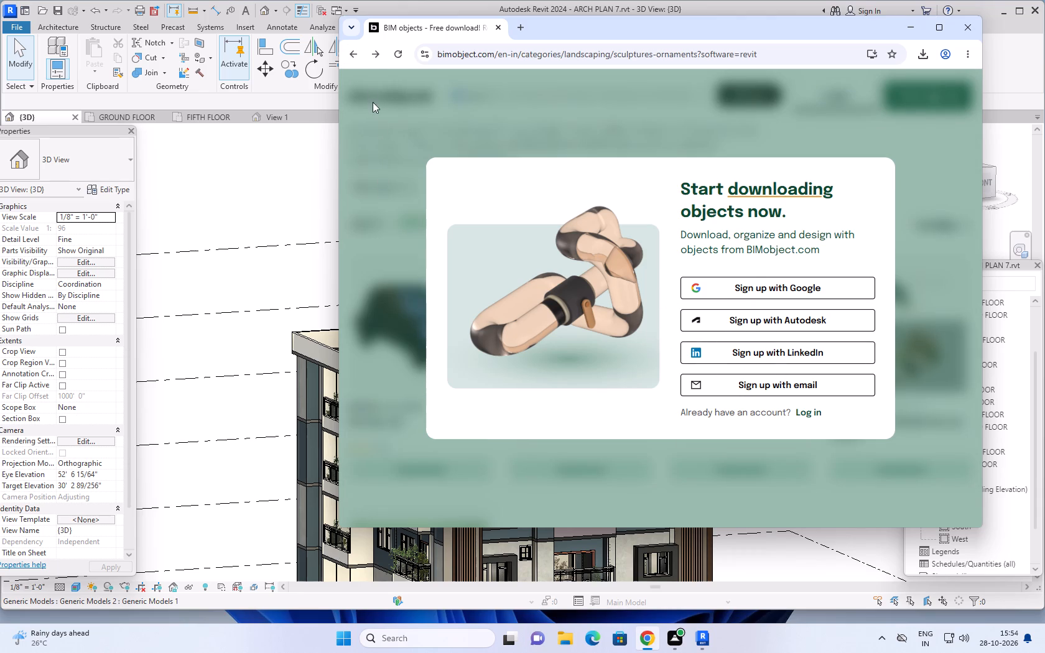
pyautogui.click(354, 56)
pyautogui.scroll(-1, 512, 265)
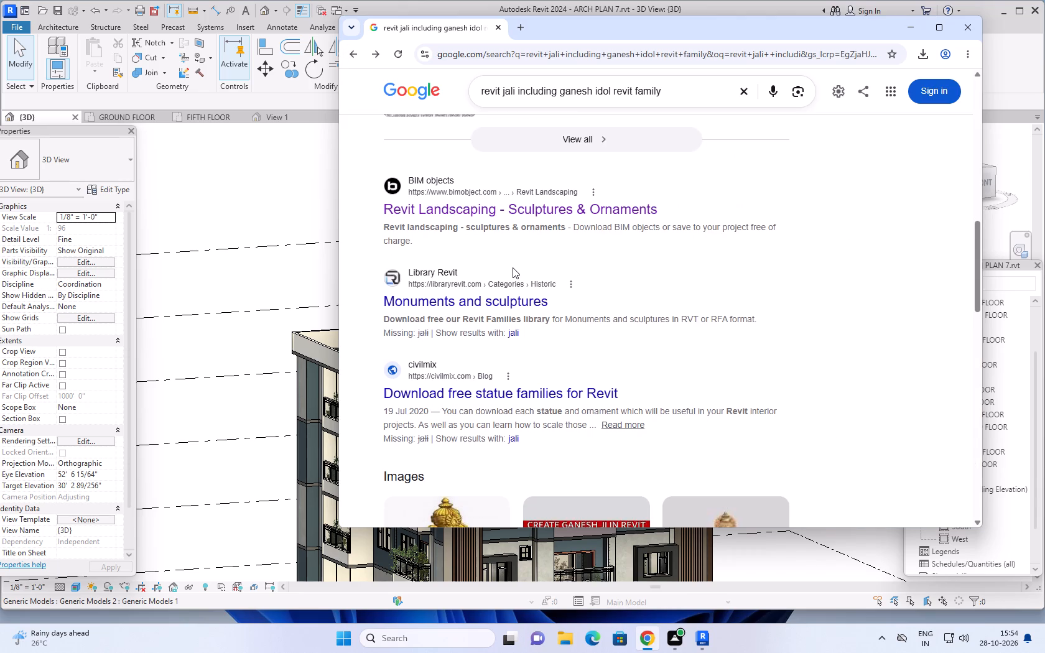
pyautogui.scroll(-2, 513, 273)
pyautogui.click(517, 233)
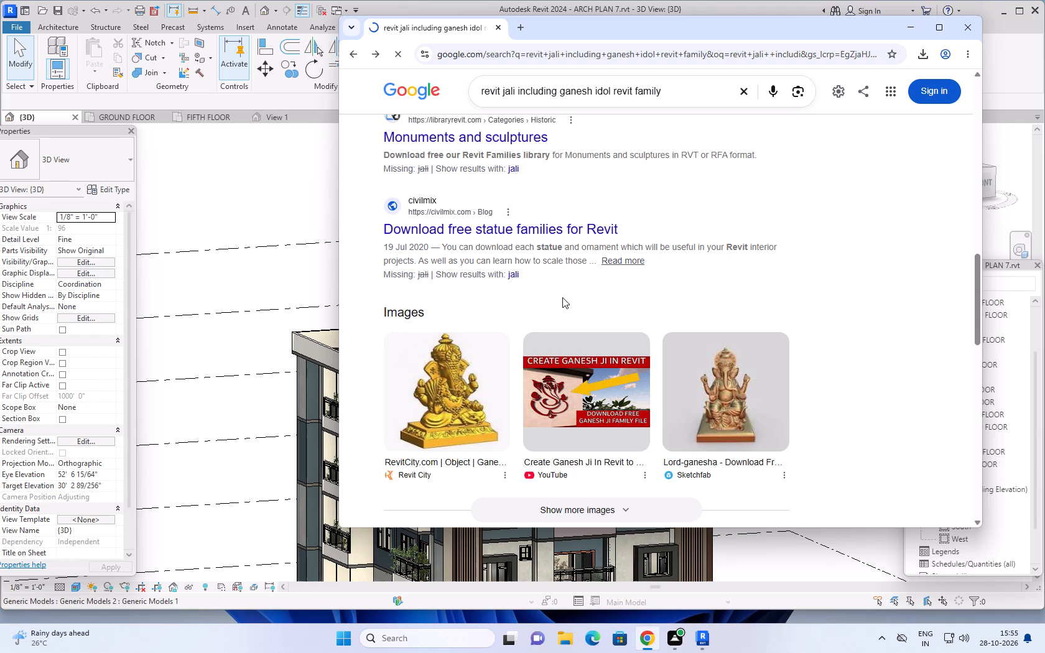
pyautogui.scroll(-3, 634, 323)
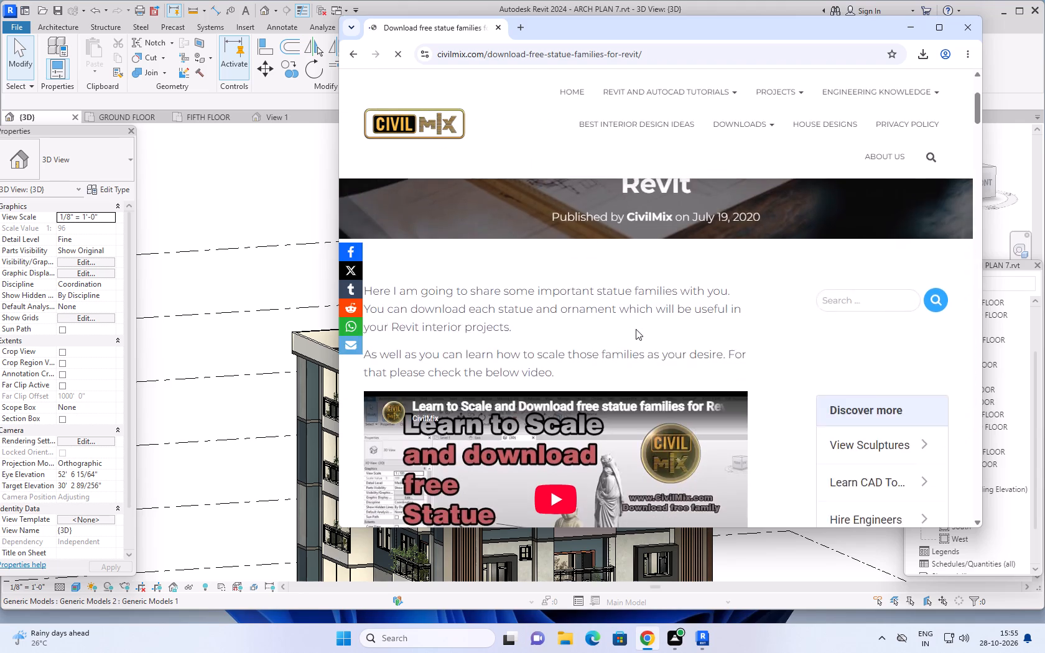
pyautogui.scroll(-7, 636, 329)
pyautogui.scroll(-15, 636, 333)
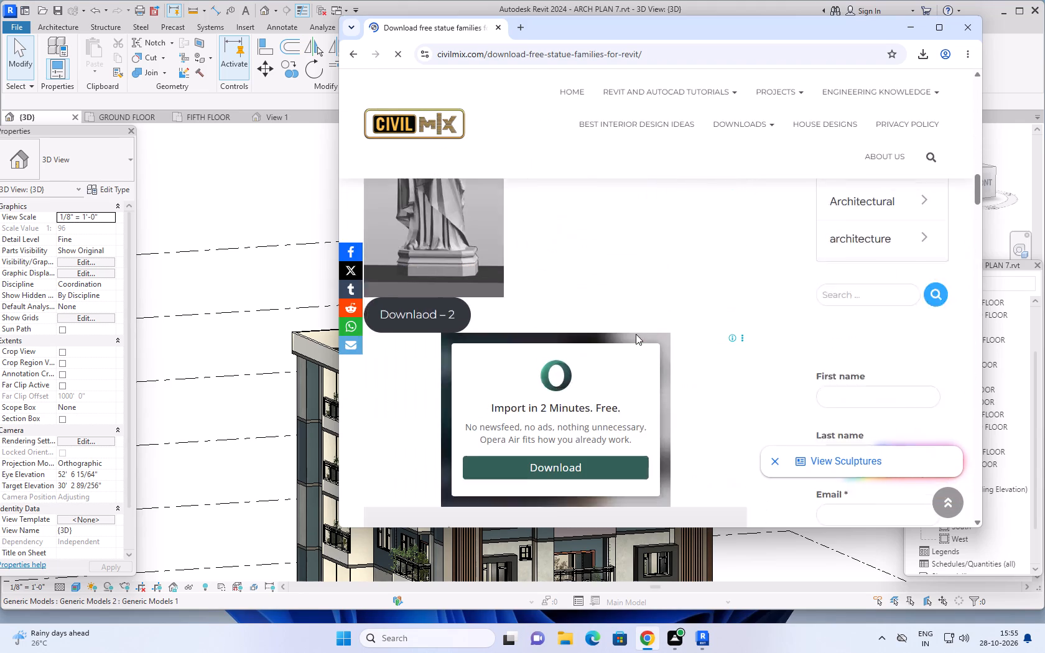
pyautogui.scroll(-3, 636, 334)
pyautogui.scroll(4, 634, 334)
# Go back to the search results, look through the remaining ones and open Library Revit's "Monuments and sculptures" page.
pyautogui.click(351, 60)
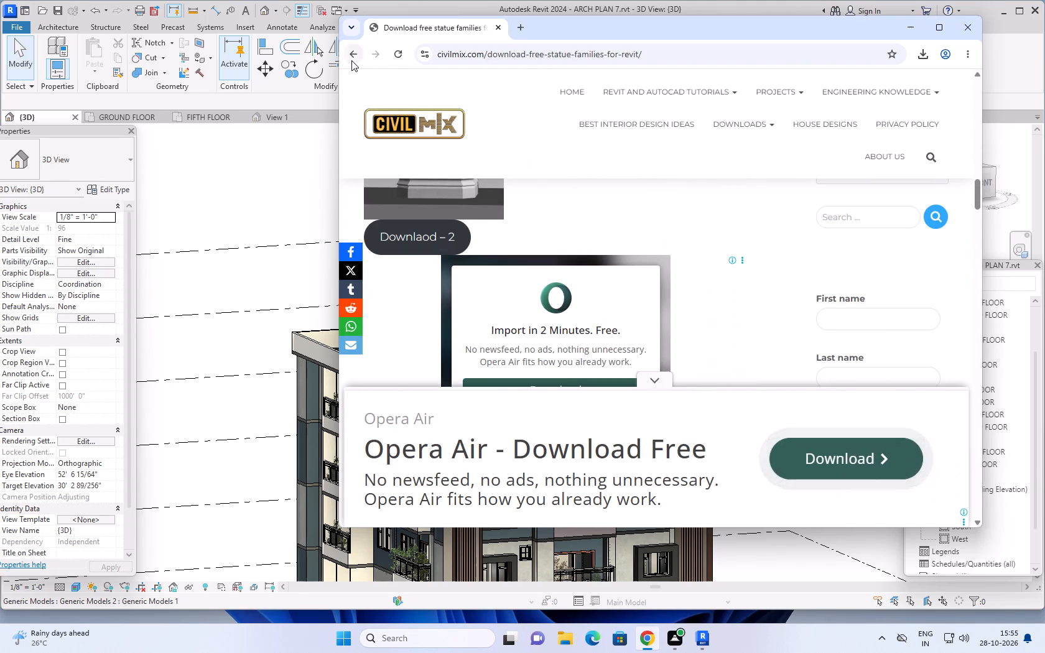
pyautogui.scroll(-12, 532, 322)
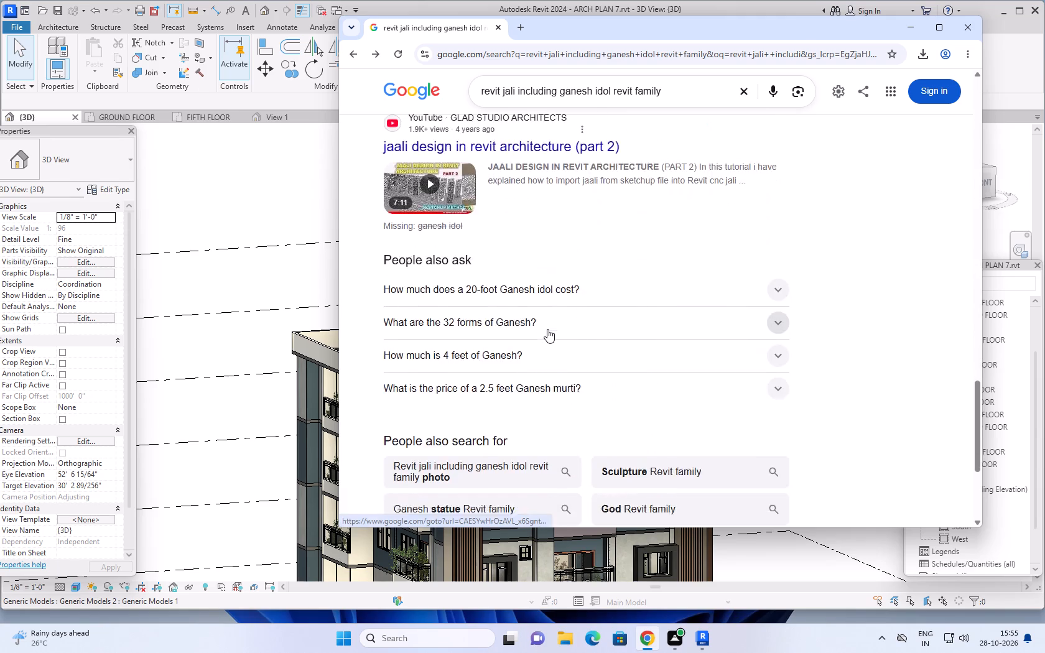
pyautogui.scroll(-10, 547, 329)
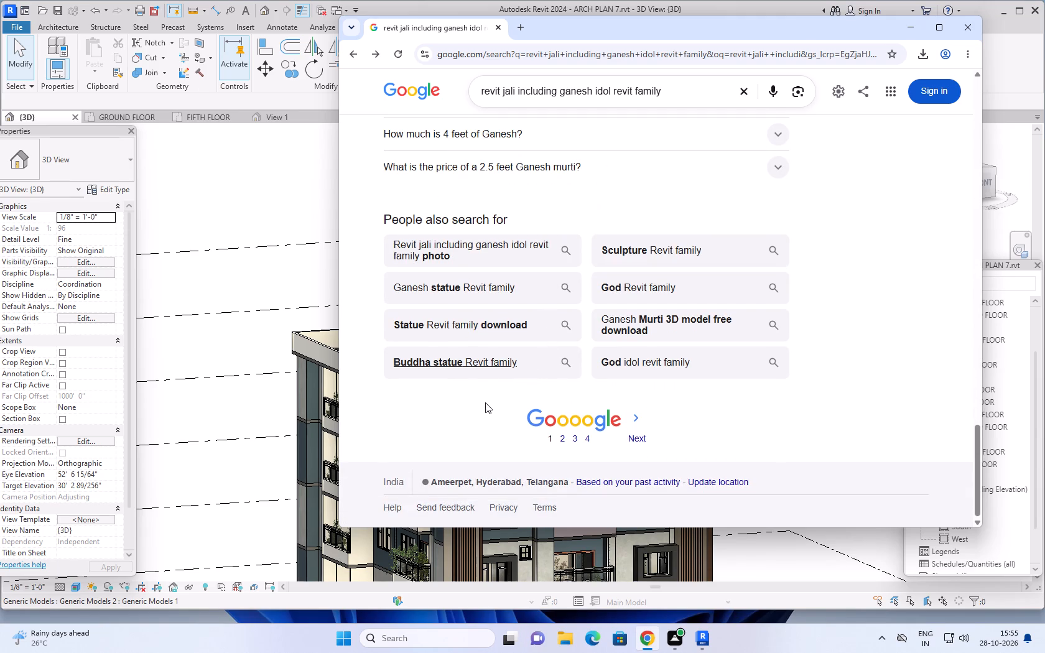
pyautogui.scroll(19, 485, 402)
pyautogui.scroll(5, 503, 348)
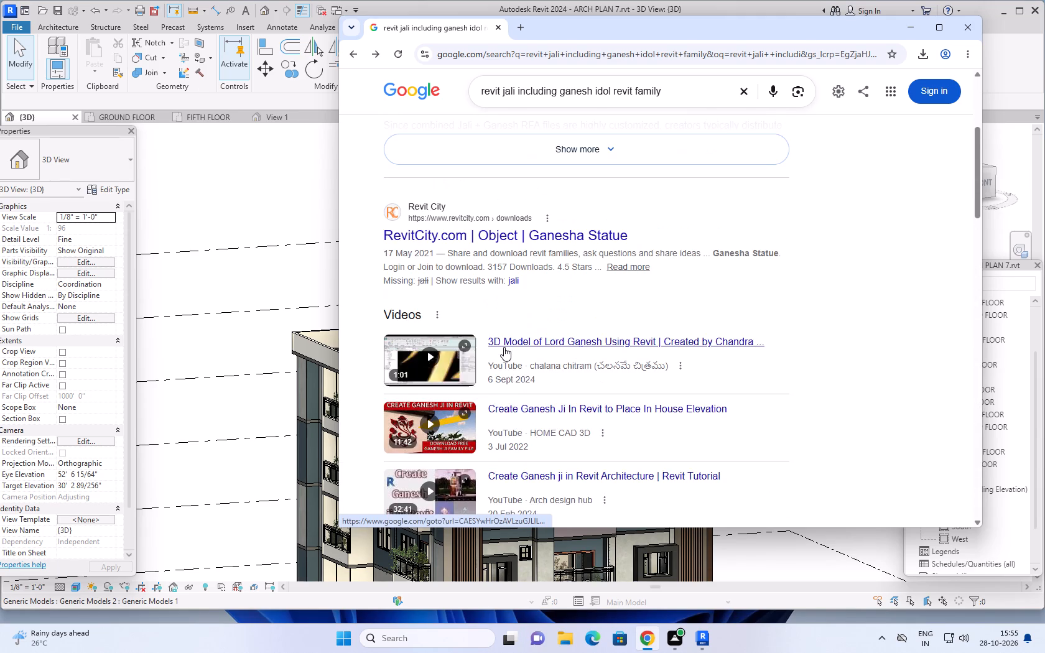
pyautogui.scroll(-4, 504, 347)
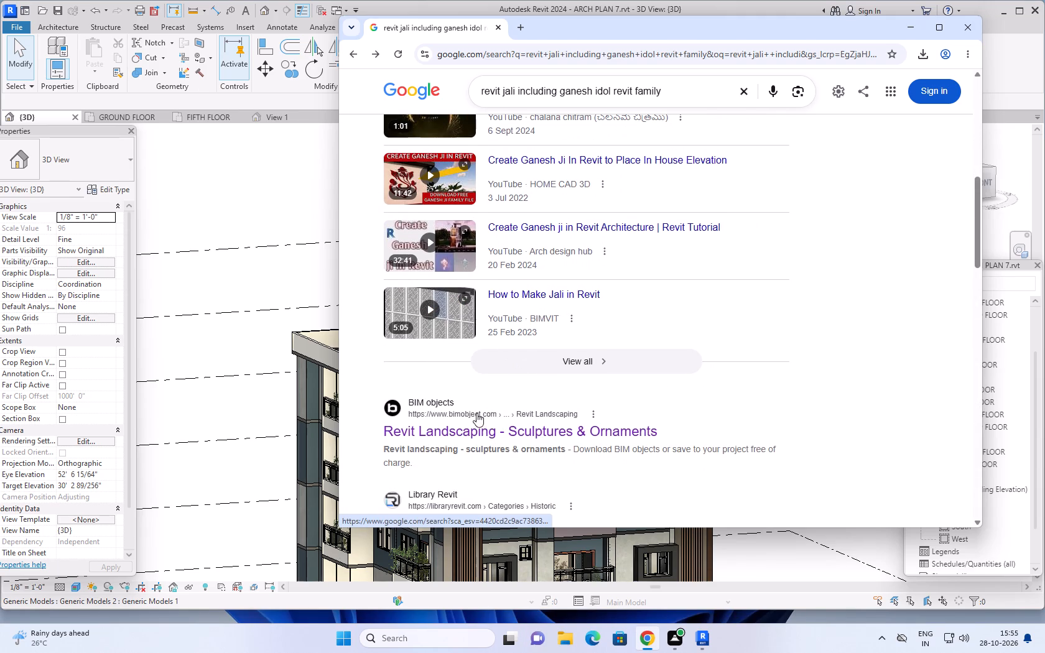
pyautogui.scroll(-1, 518, 417)
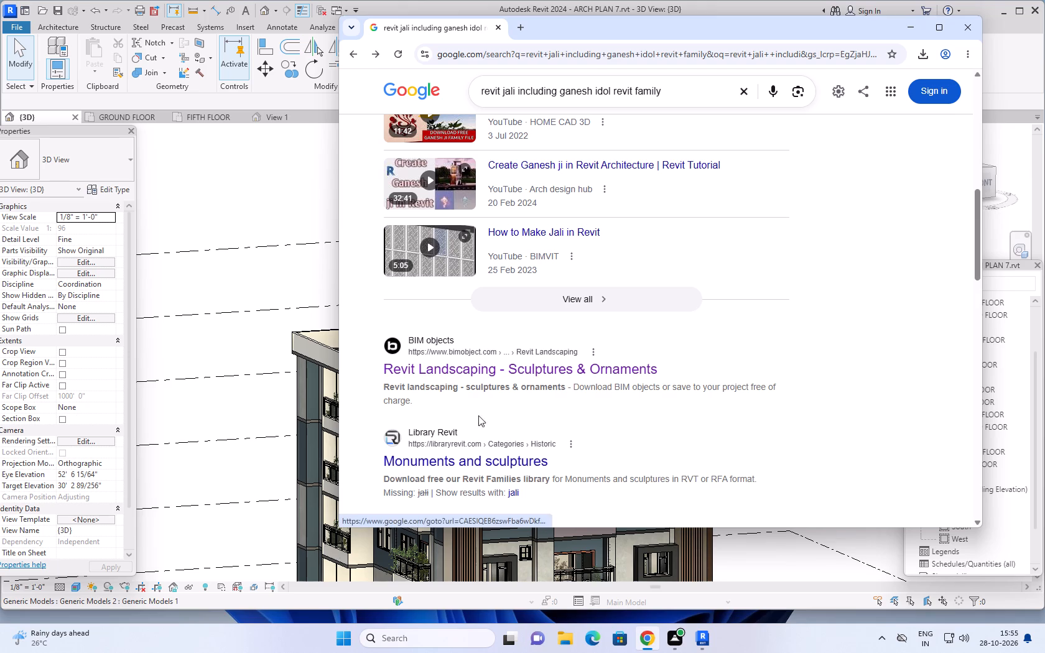
pyautogui.click(477, 457)
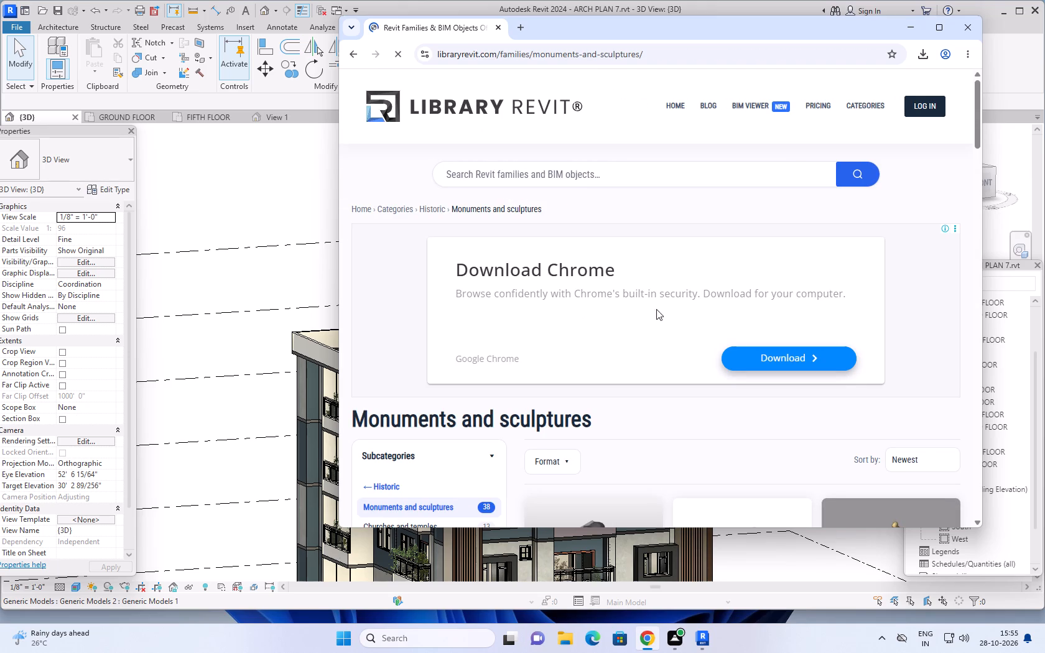
# Look through Library Revit's monuments and sculptures for a decorative family suited to the front elevation.
pyautogui.scroll(-5, 522, 363)
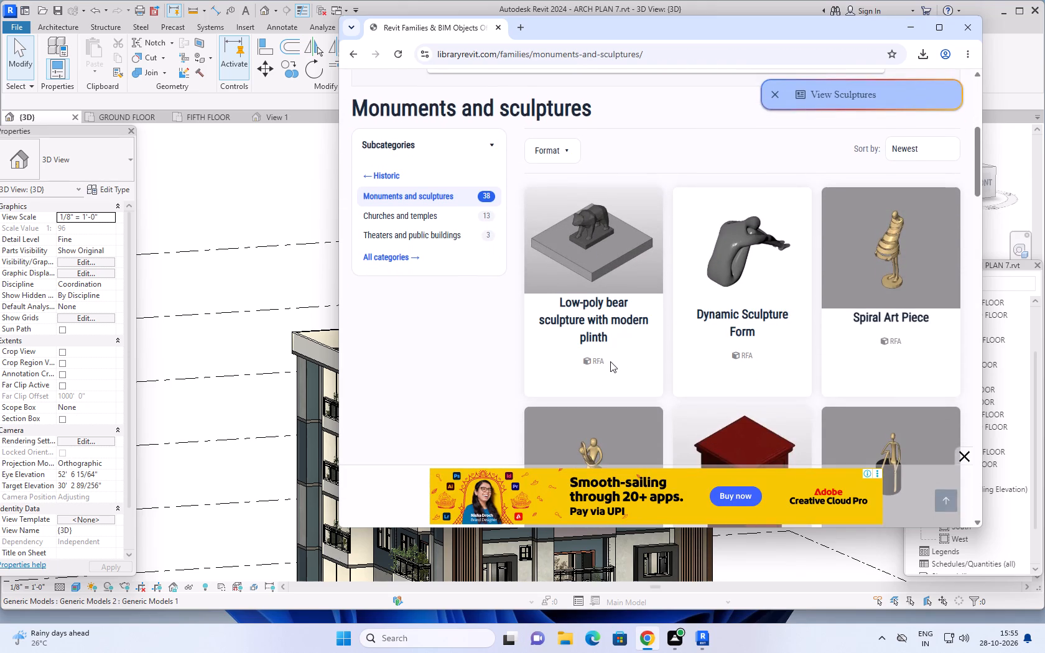
pyautogui.scroll(-13, 613, 330)
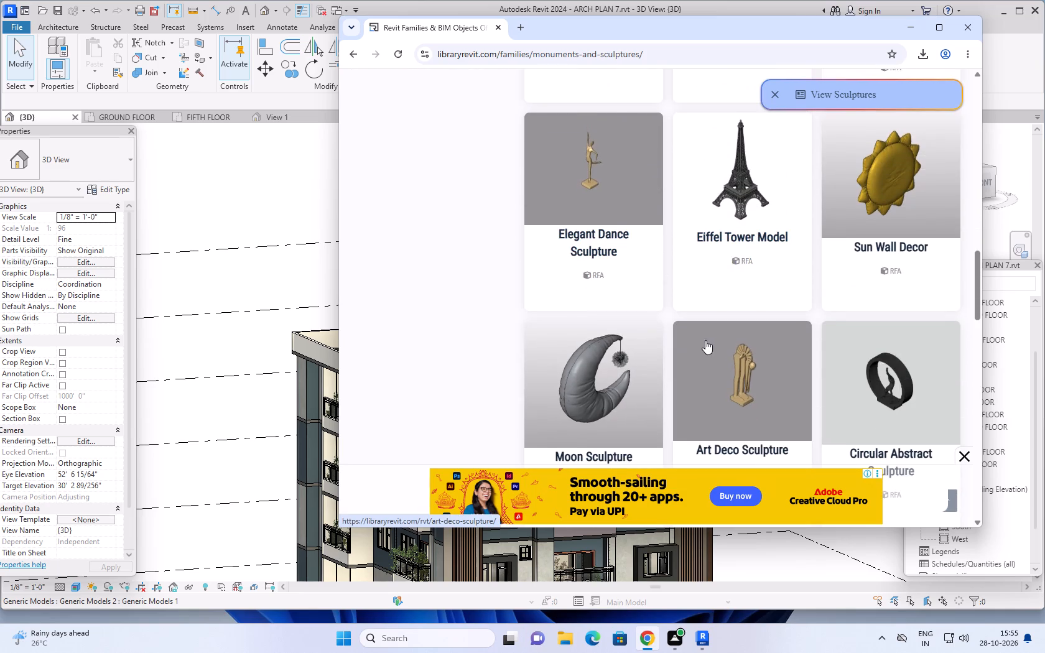
pyautogui.scroll(-9, 709, 340)
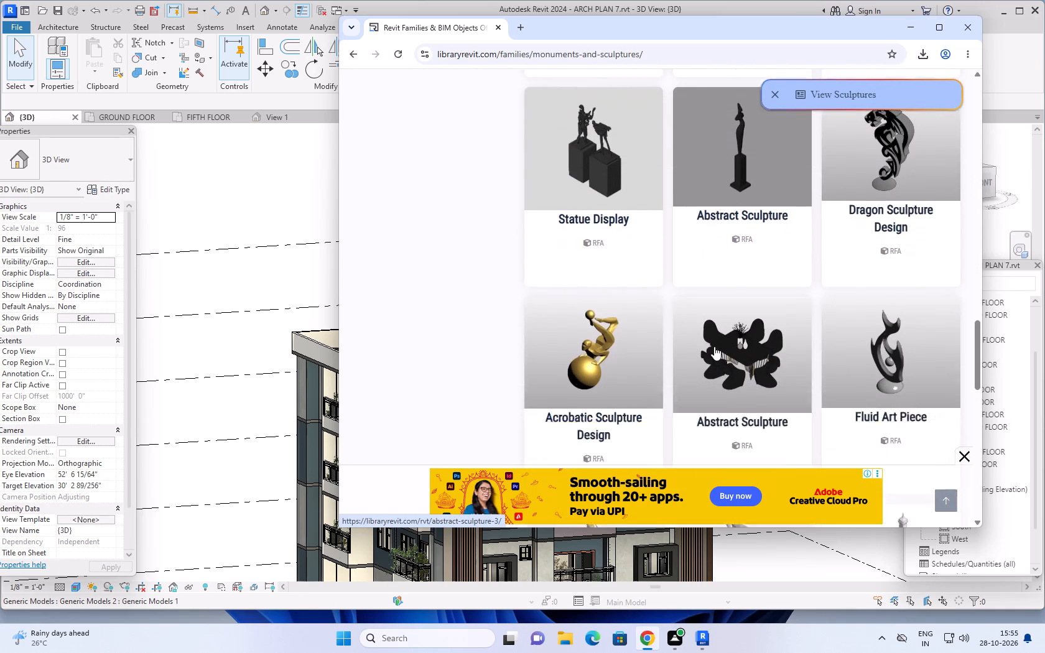
pyautogui.scroll(-6, 714, 346)
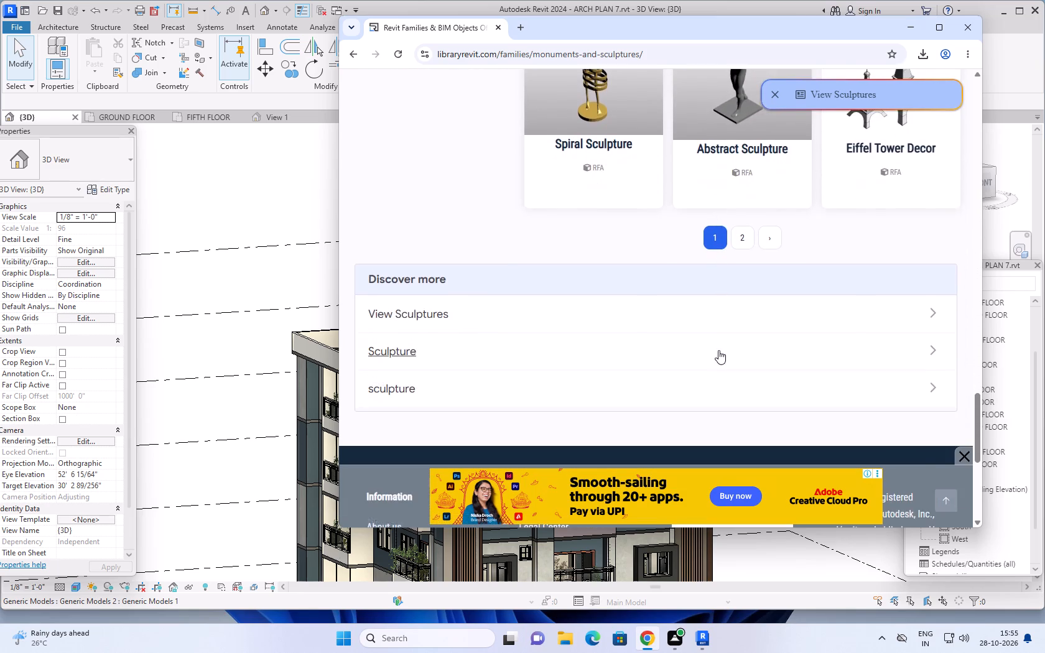
pyautogui.scroll(-2, 718, 350)
pyautogui.scroll(12, 697, 361)
pyautogui.scroll(10, 694, 335)
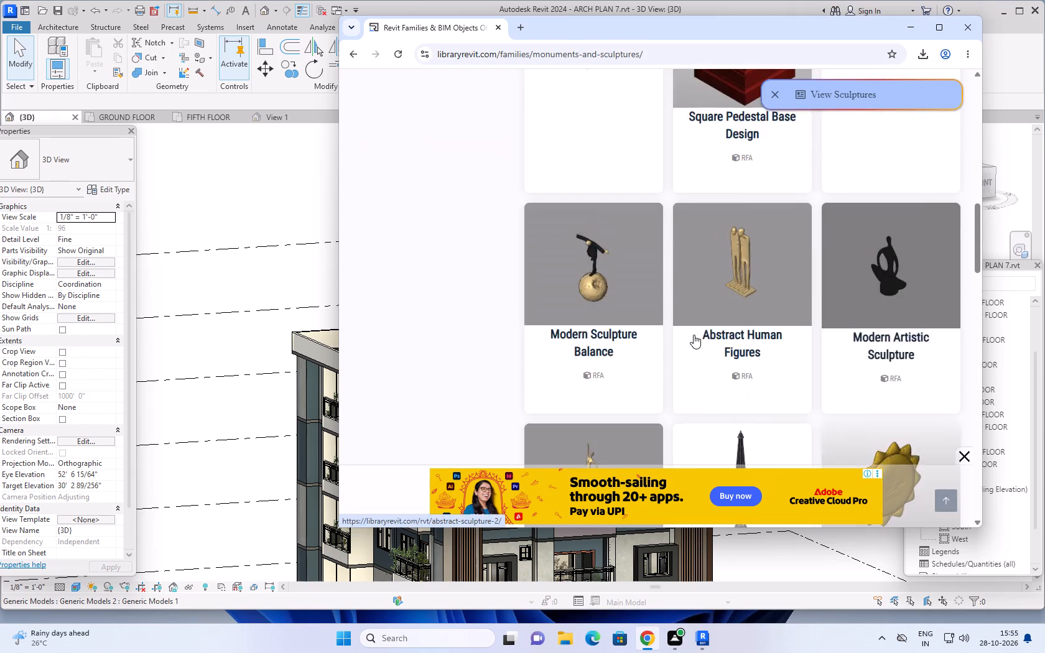
pyautogui.scroll(11, 691, 333)
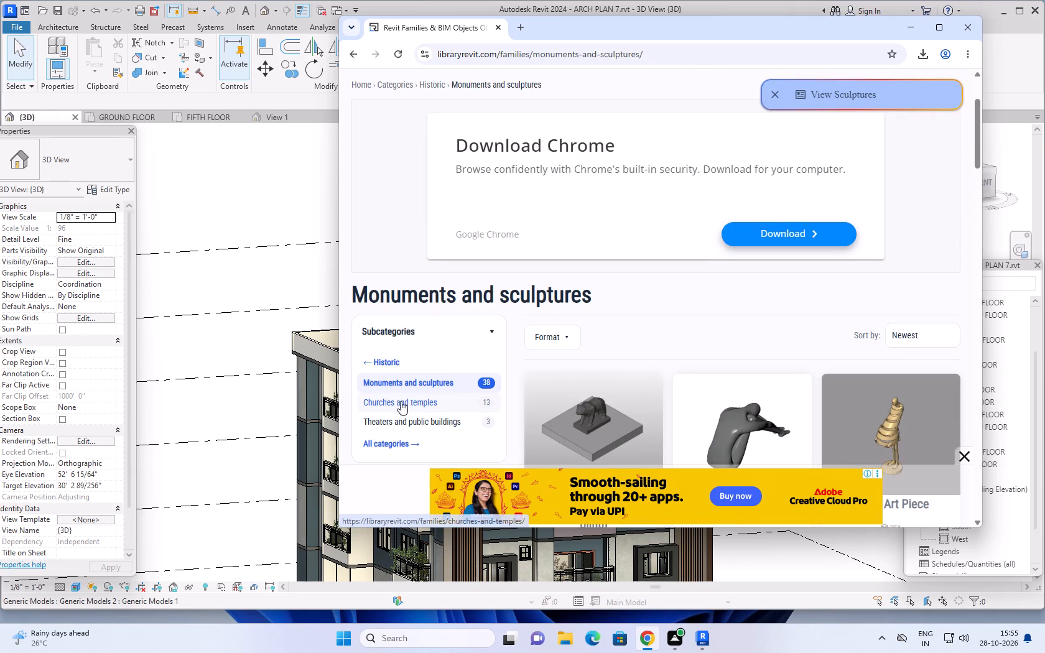
# Open the "Churches and temples" subcategory, dismissing the advert, and look through its models for a suitable idol or ornament.
pyautogui.click(417, 405)
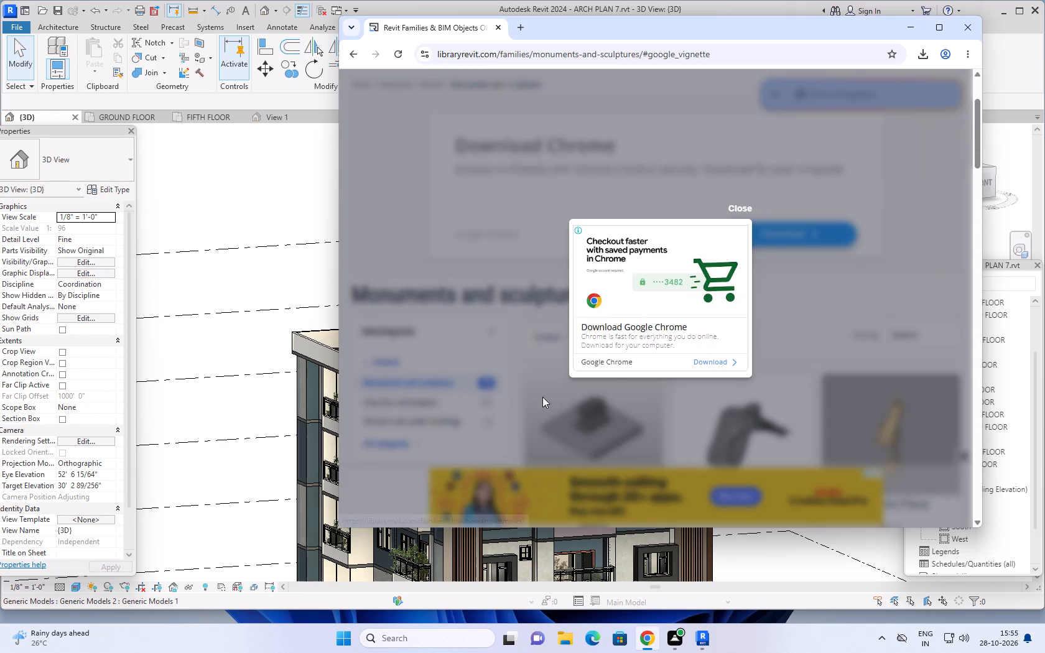
pyautogui.click(740, 206)
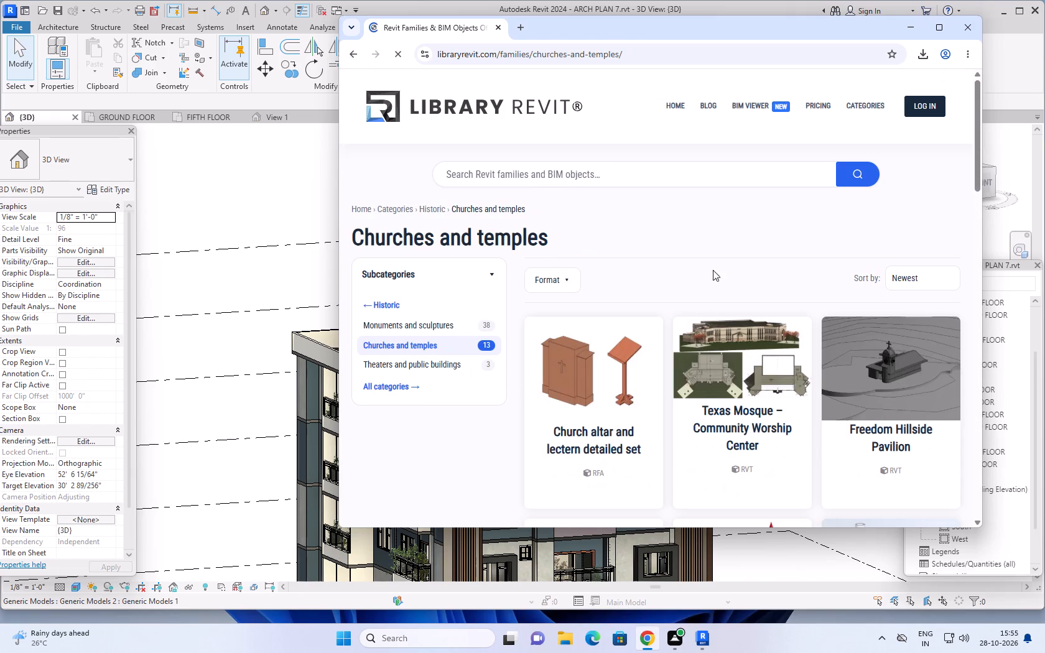
pyautogui.scroll(-1, 699, 338)
pyautogui.scroll(-2, 804, 335)
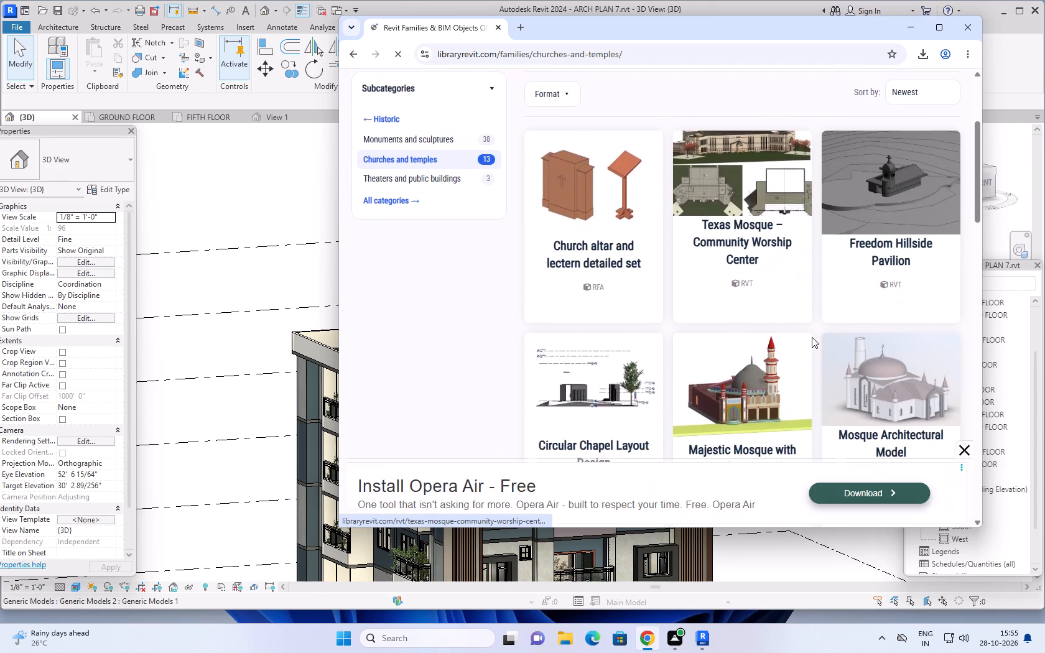
pyautogui.scroll(-3, 812, 337)
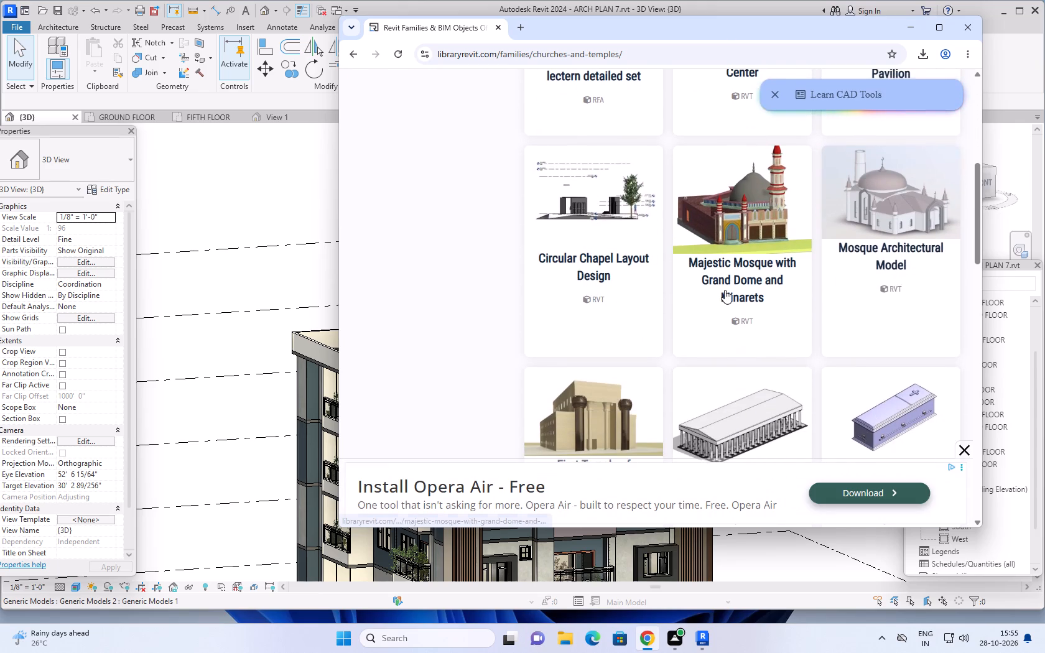
pyautogui.scroll(-7, 725, 290)
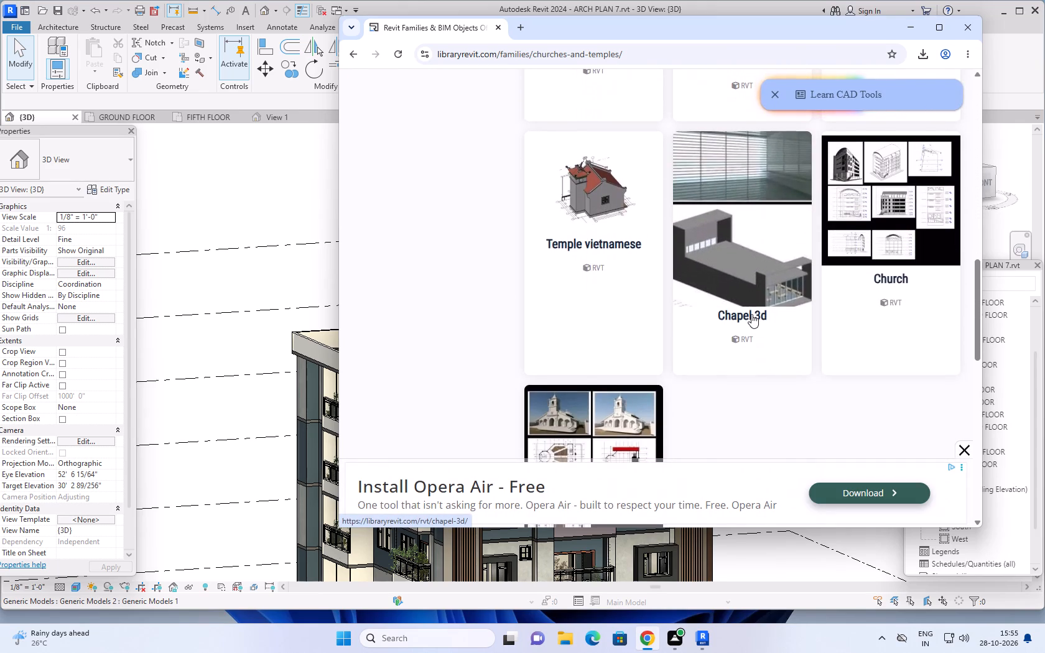
pyautogui.scroll(-9, 751, 314)
pyautogui.scroll(6, 744, 308)
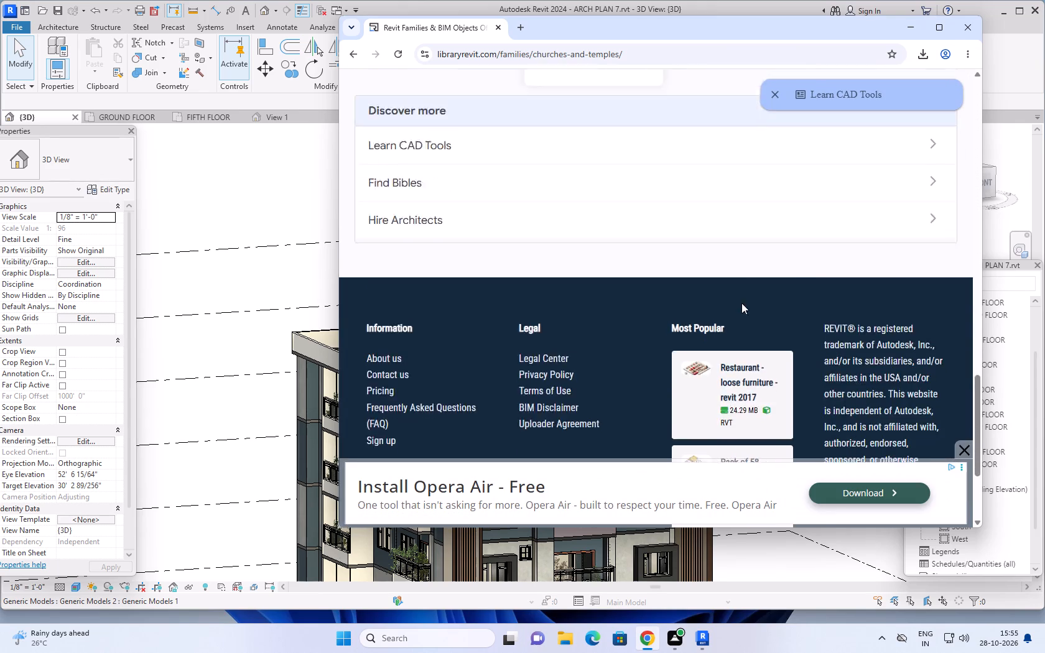
pyautogui.scroll(6, 697, 336)
pyautogui.scroll(14, 592, 332)
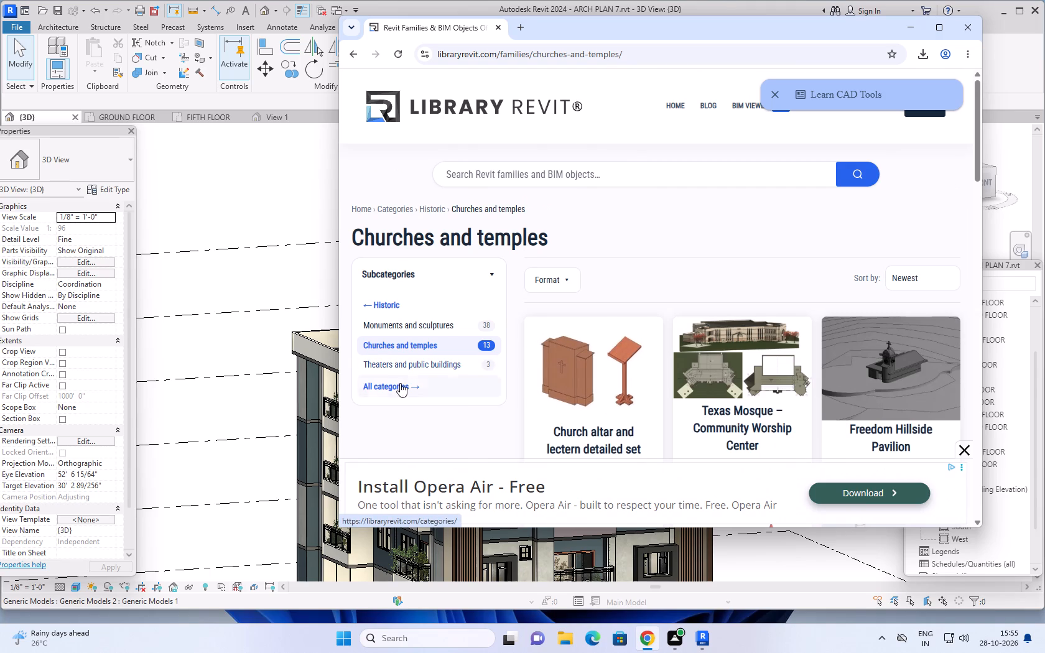
# Open Library Revit's full category list and examine its groups for one that could contain façade decoration.
pyautogui.click(397, 384)
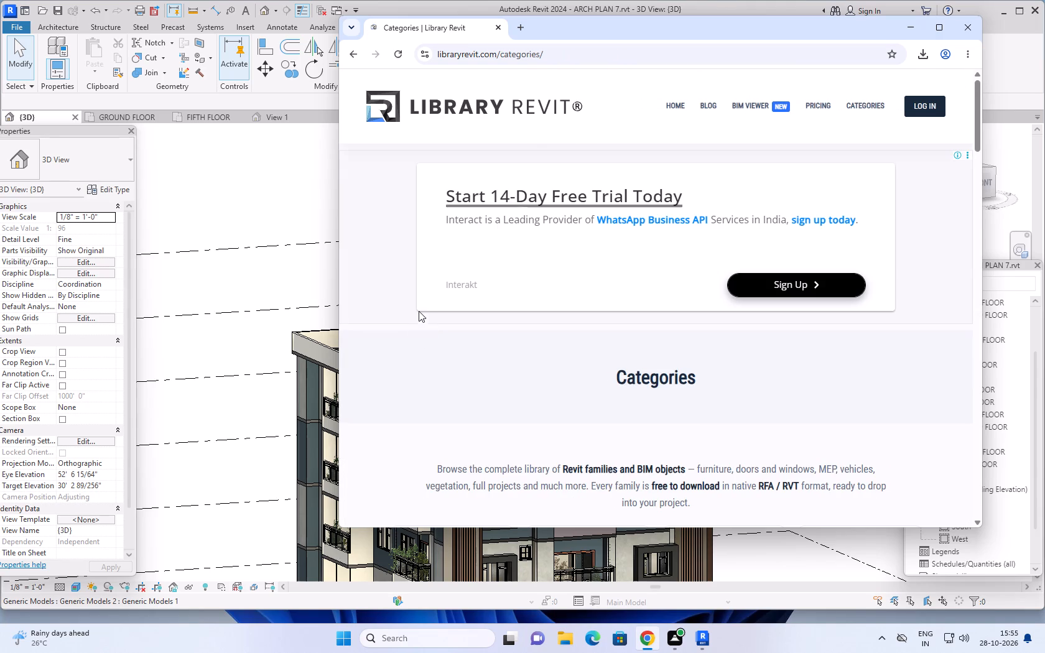
pyautogui.scroll(-7, 467, 288)
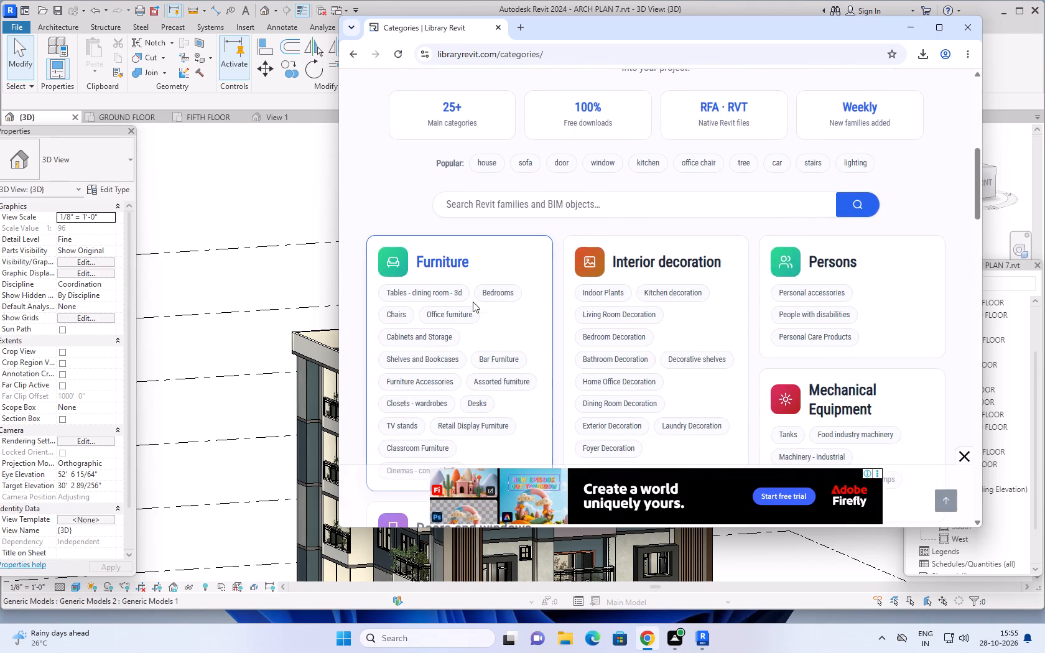
pyautogui.scroll(-4, 473, 302)
pyautogui.scroll(3, 473, 302)
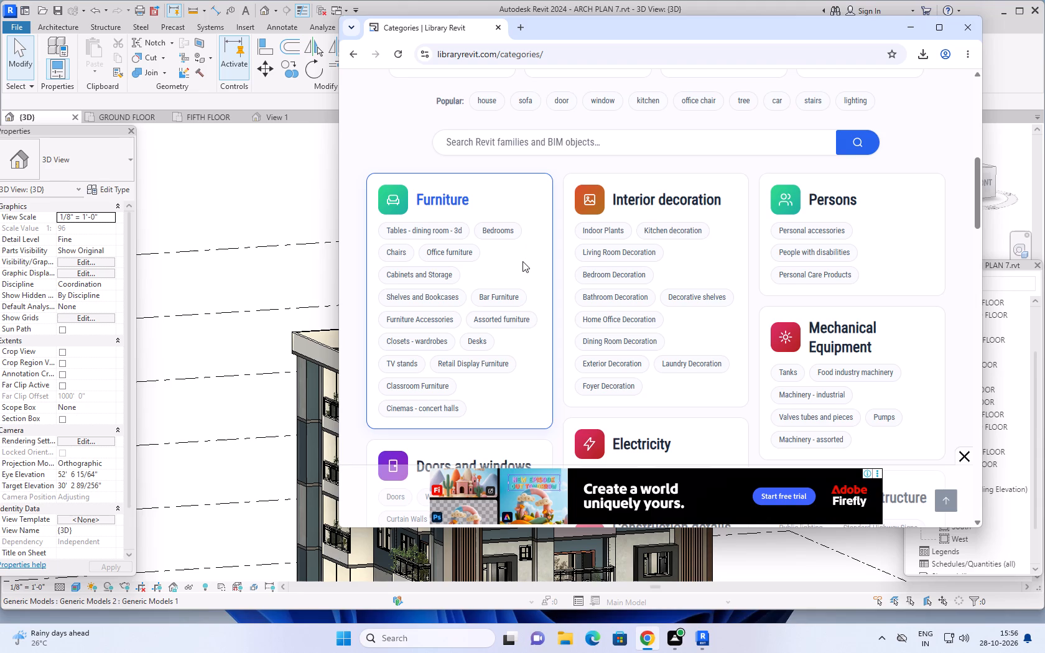
pyautogui.scroll(-1, 522, 261)
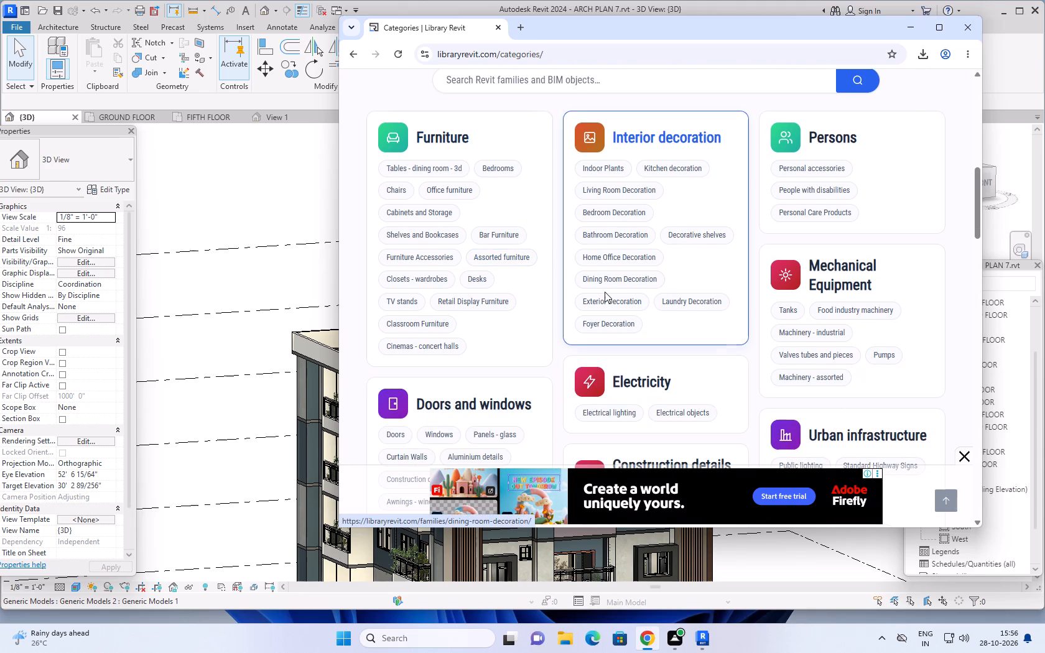
pyautogui.scroll(-1, 636, 284)
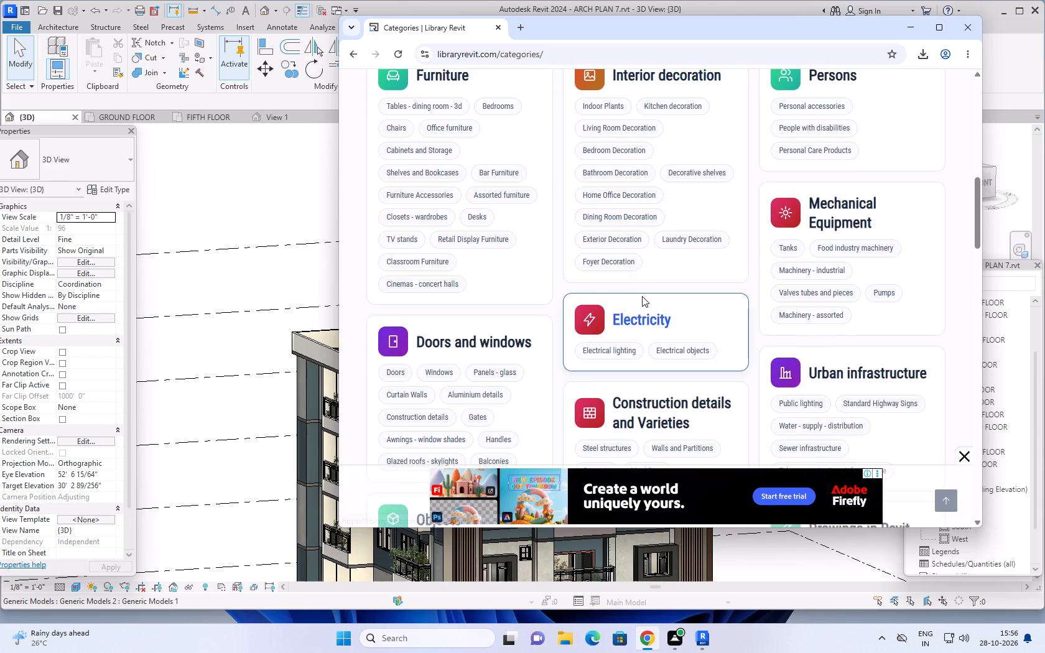
pyautogui.scroll(-2, 642, 296)
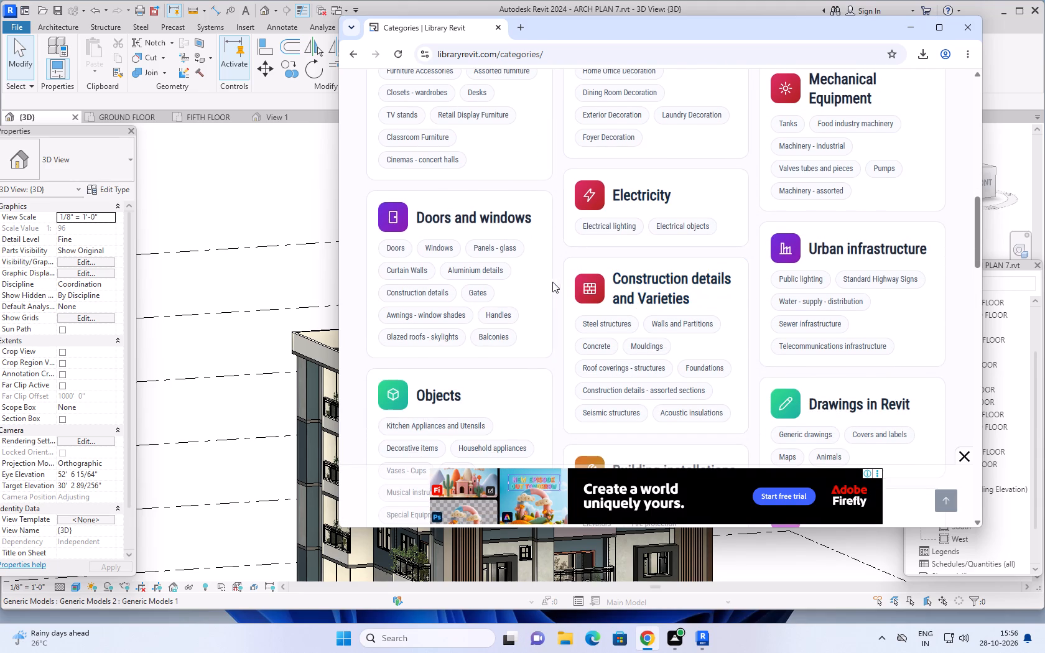
pyautogui.scroll(-1, 541, 284)
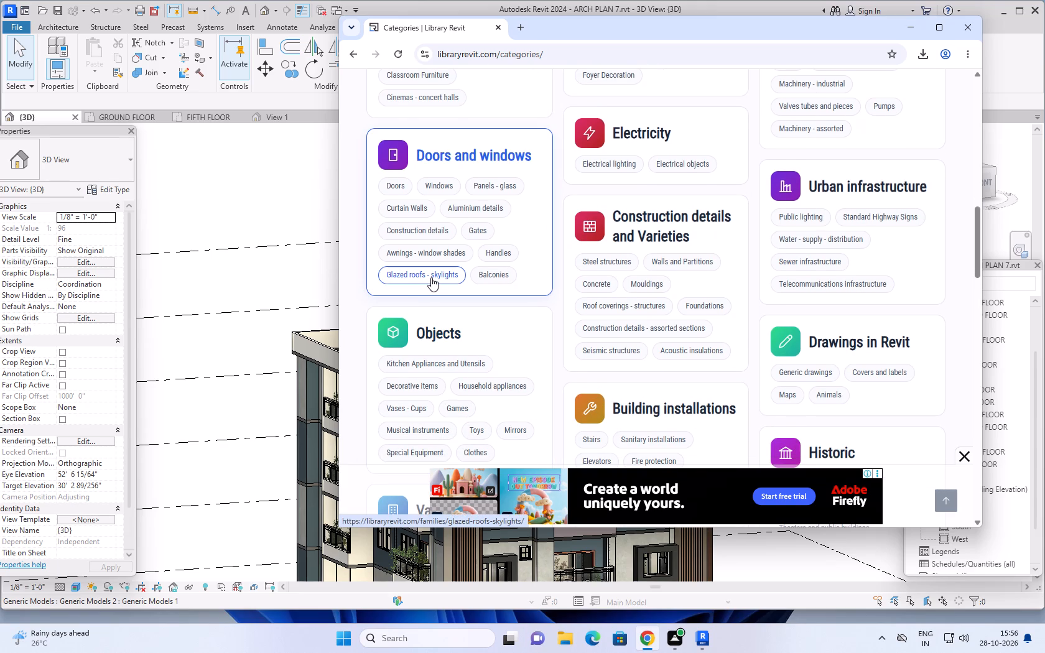
# Open the Balconies subcategory under Doors and windows and look through its families.
pyautogui.click(481, 271)
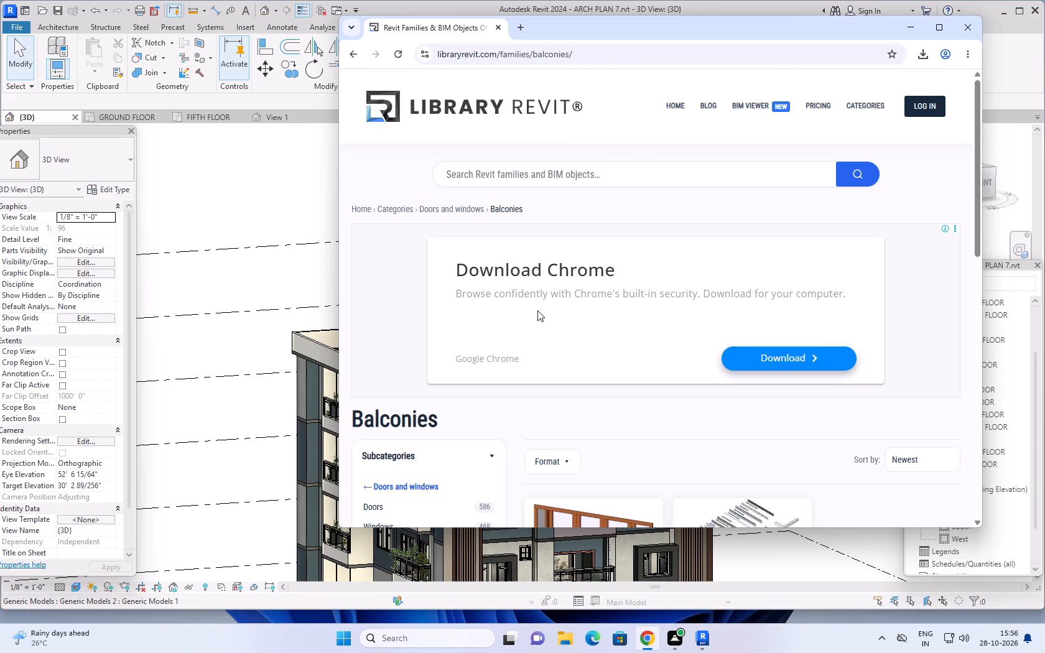
pyautogui.scroll(-2, 524, 323)
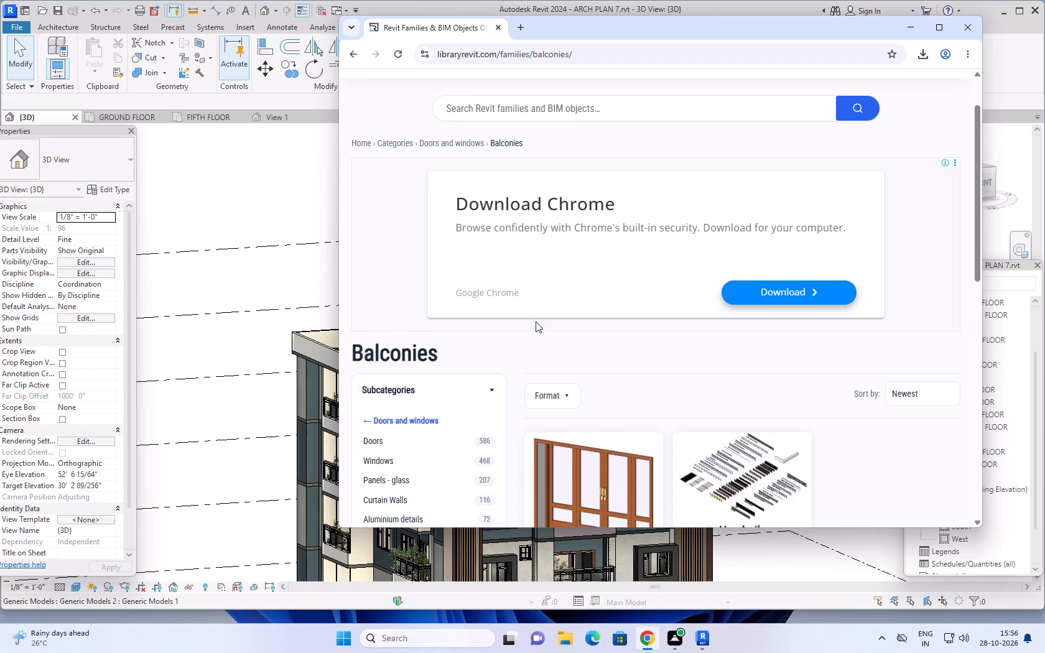
pyautogui.scroll(-13, 536, 322)
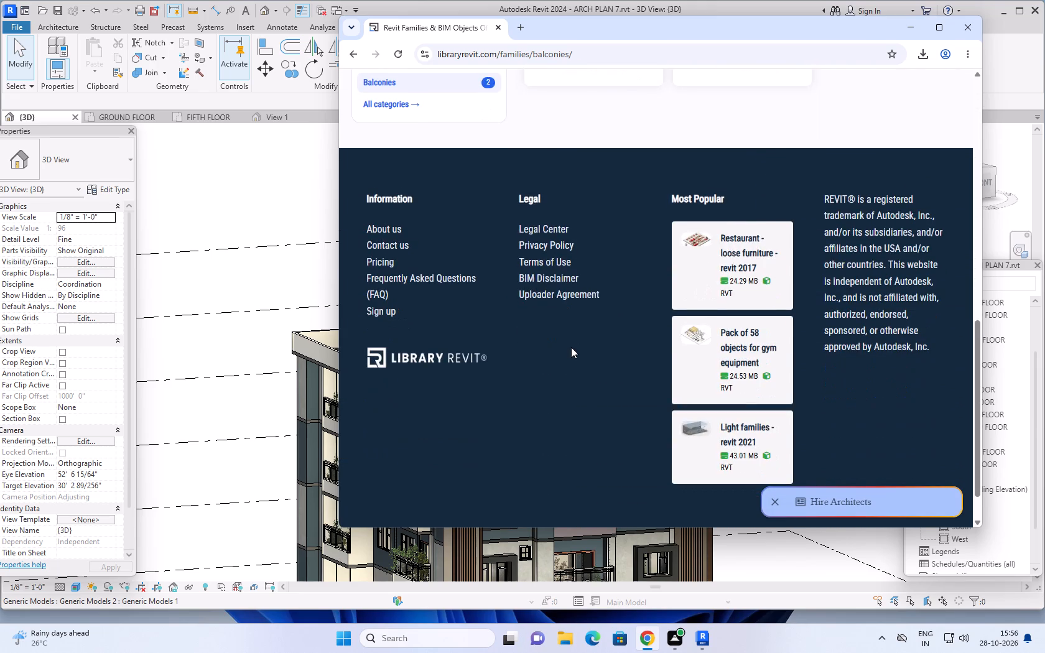
# Finish looking through the Balconies page and close the Library Revit browser window to return to the Revit model.
pyautogui.scroll(4, 564, 339)
pyautogui.scroll(6, 599, 280)
pyautogui.click(963, 29)
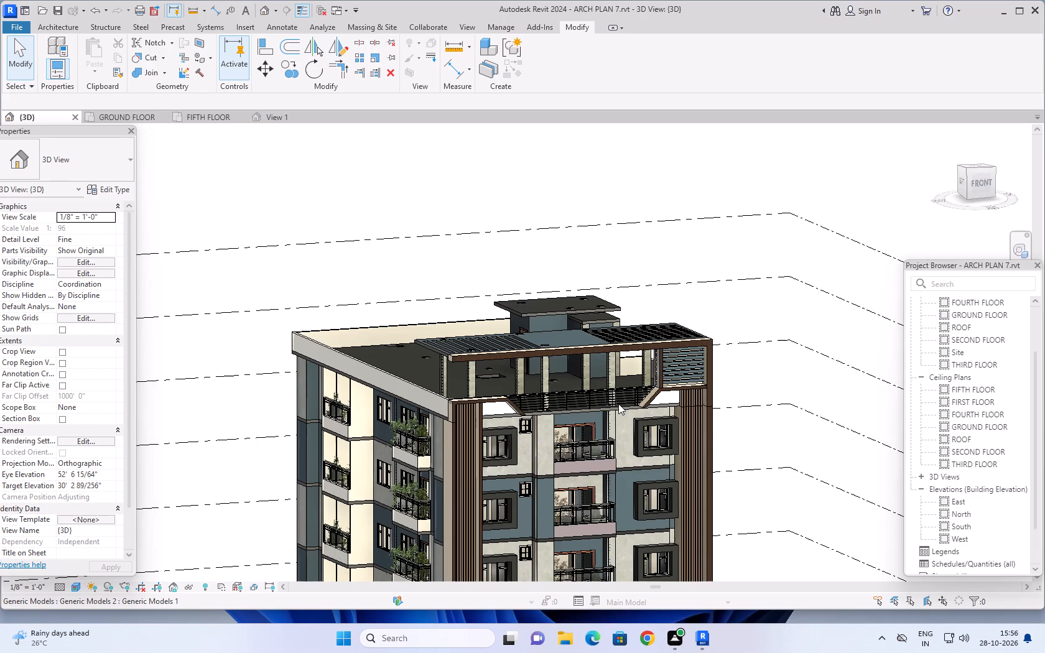
# Open the generic model that holds the façade's slatted frame and the boundary-wall ornaments for in-place editing.
pyautogui.scroll(-1, 769, 384)
pyautogui.moveTo(761, 373); pyautogui.dragTo(705, 279, button='middle')
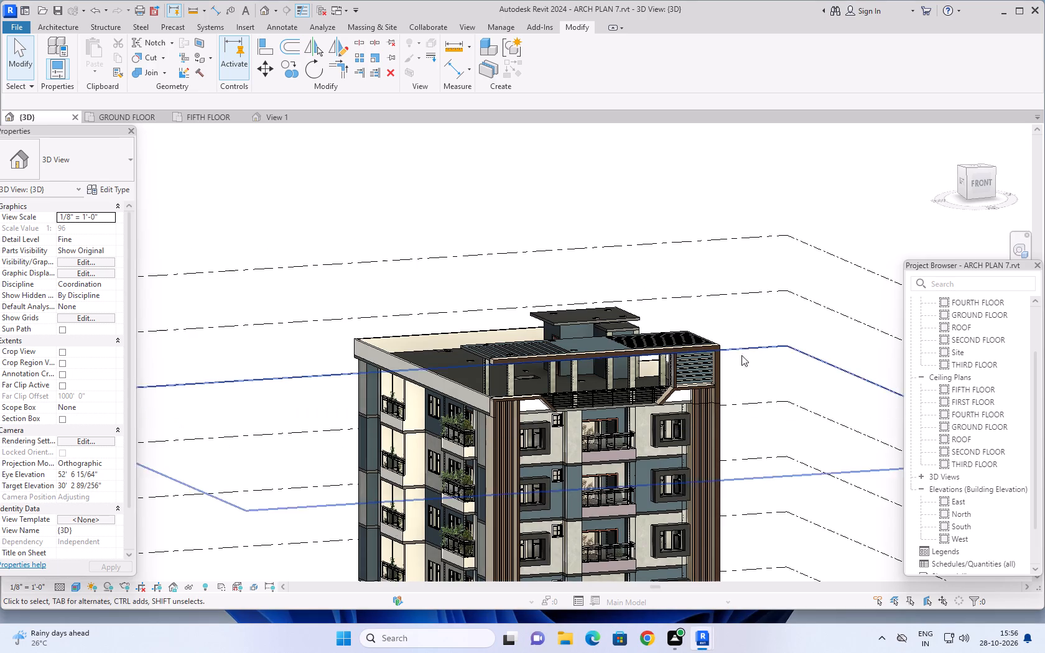
pyautogui.moveTo(778, 493); pyautogui.dragTo(718, 379, button='middle')
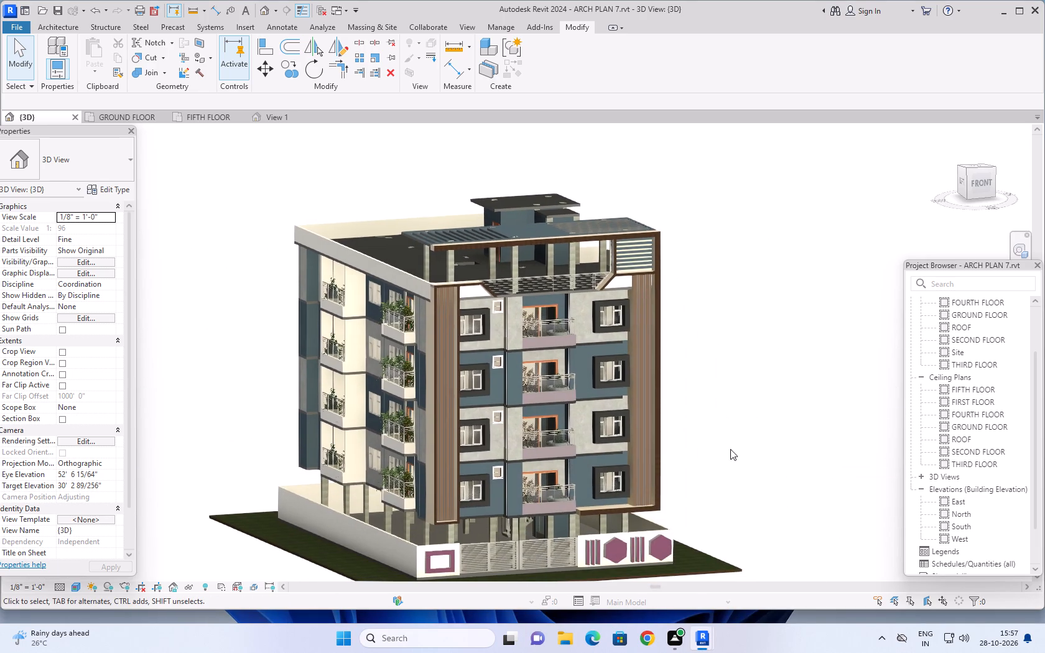
pyautogui.moveTo(720, 514); pyautogui.dragTo(735, 434, button='middle')
pyautogui.scroll(2, 655, 494)
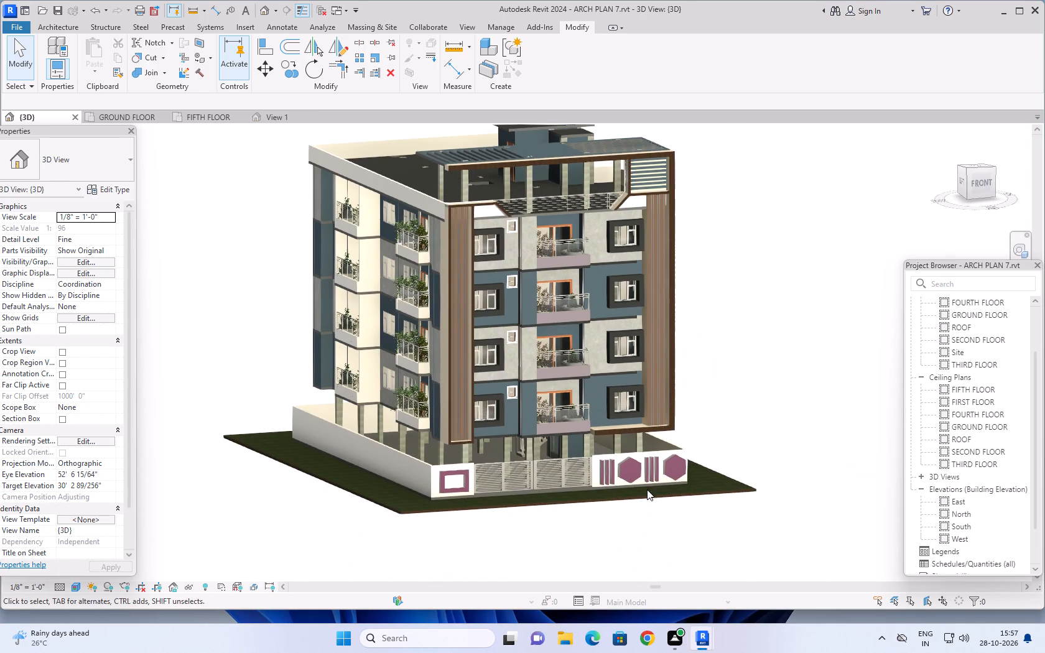
pyautogui.scroll(2, 647, 489)
pyautogui.click(663, 466)
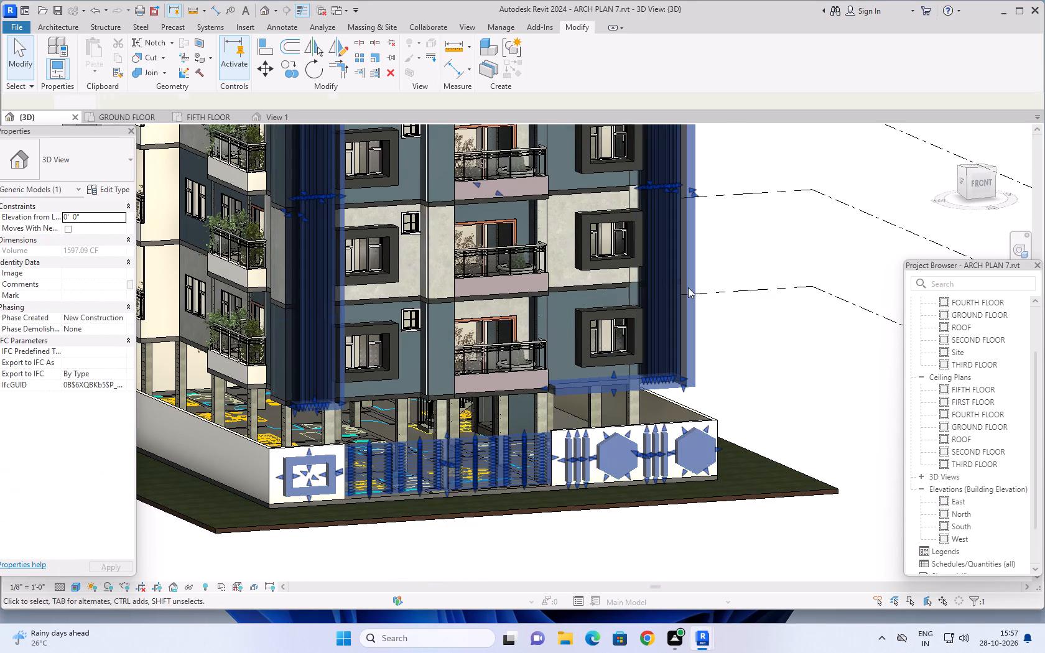
pyautogui.click(536, 47)
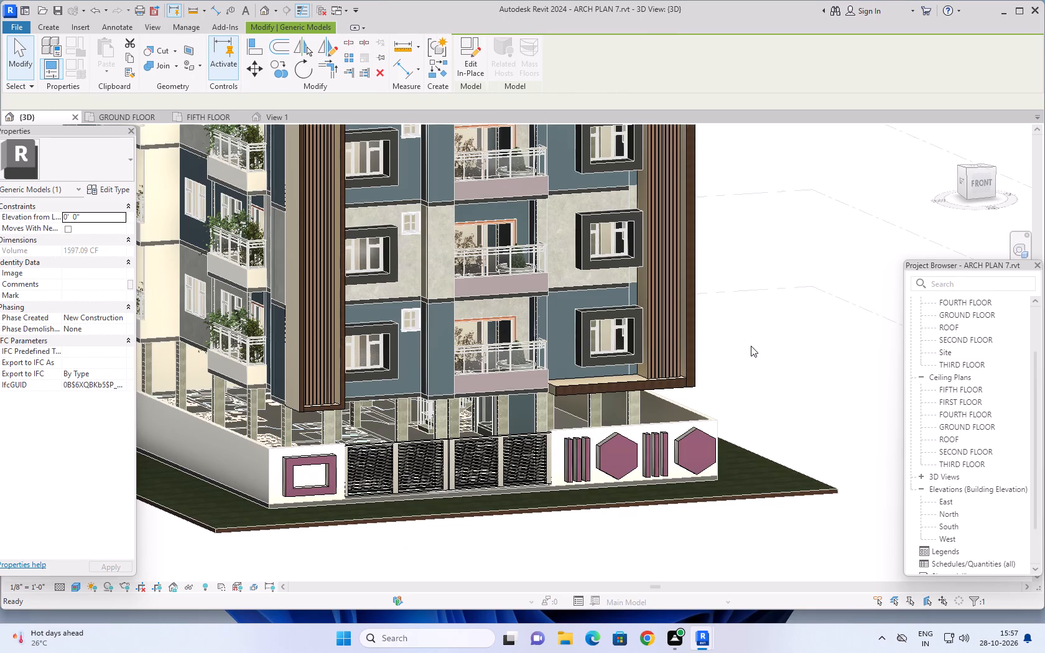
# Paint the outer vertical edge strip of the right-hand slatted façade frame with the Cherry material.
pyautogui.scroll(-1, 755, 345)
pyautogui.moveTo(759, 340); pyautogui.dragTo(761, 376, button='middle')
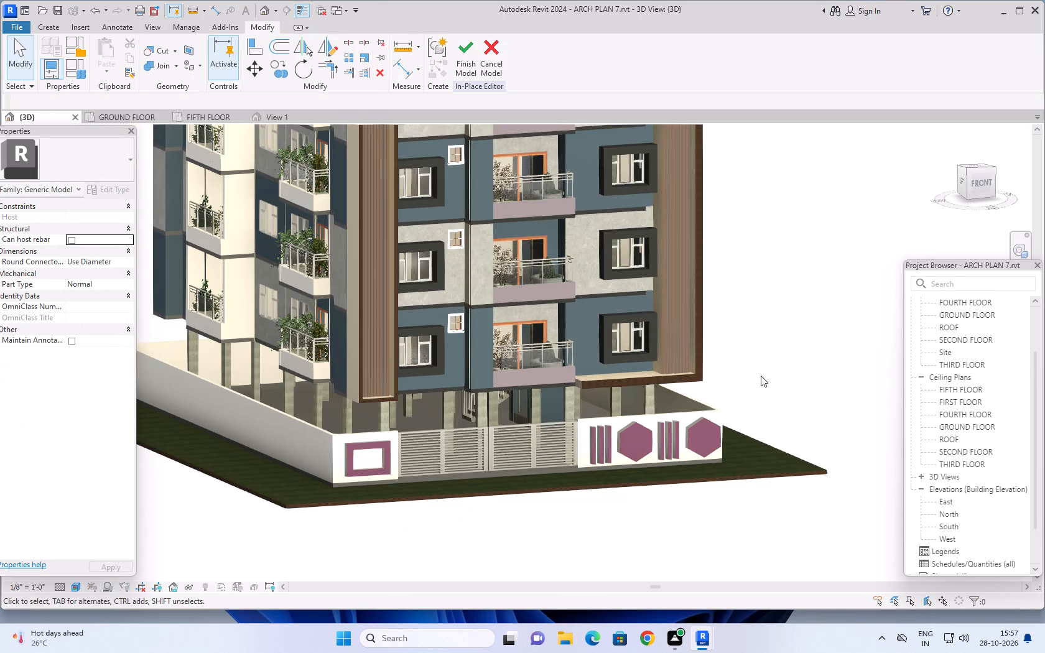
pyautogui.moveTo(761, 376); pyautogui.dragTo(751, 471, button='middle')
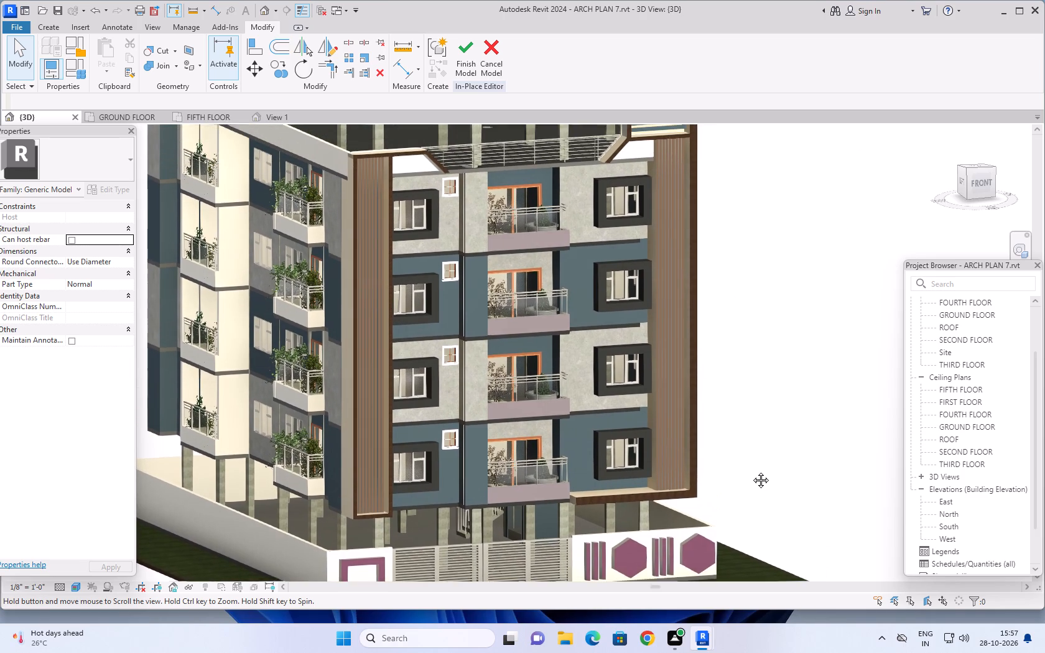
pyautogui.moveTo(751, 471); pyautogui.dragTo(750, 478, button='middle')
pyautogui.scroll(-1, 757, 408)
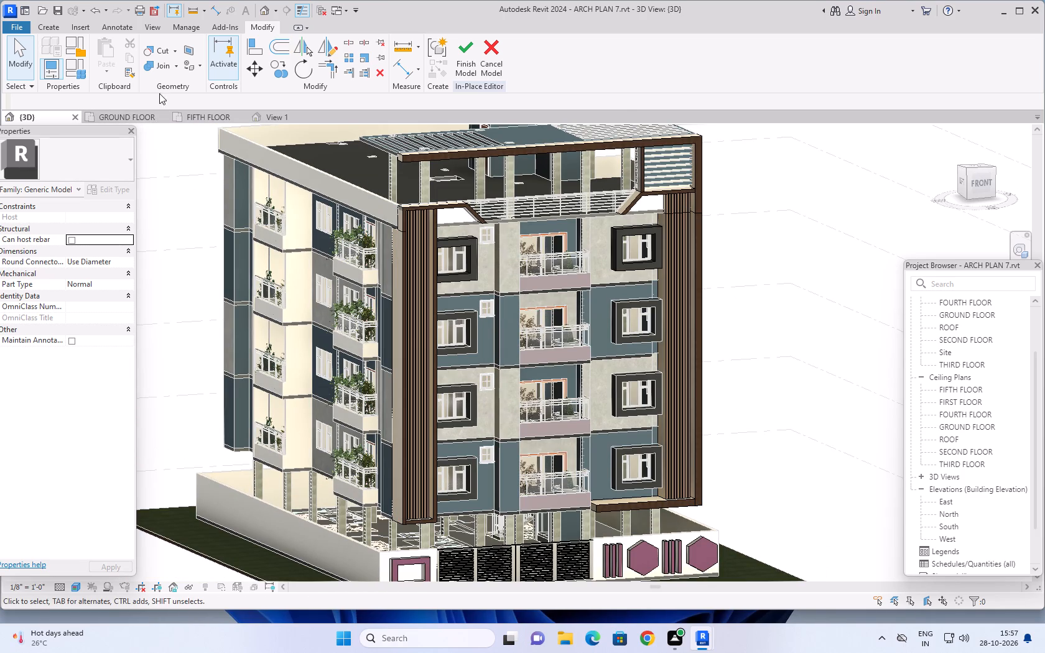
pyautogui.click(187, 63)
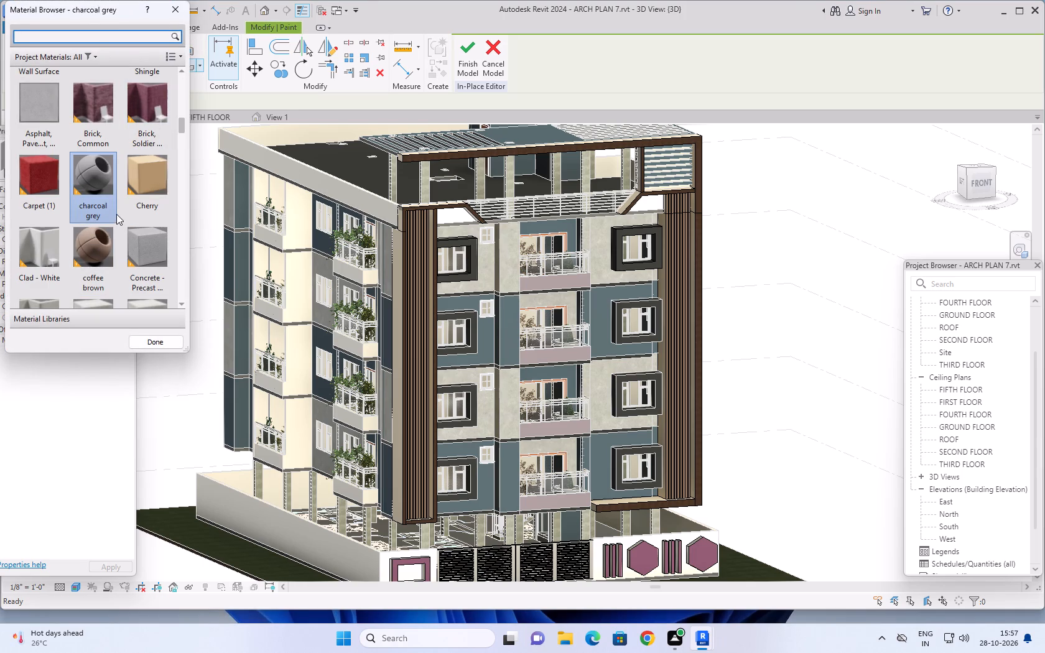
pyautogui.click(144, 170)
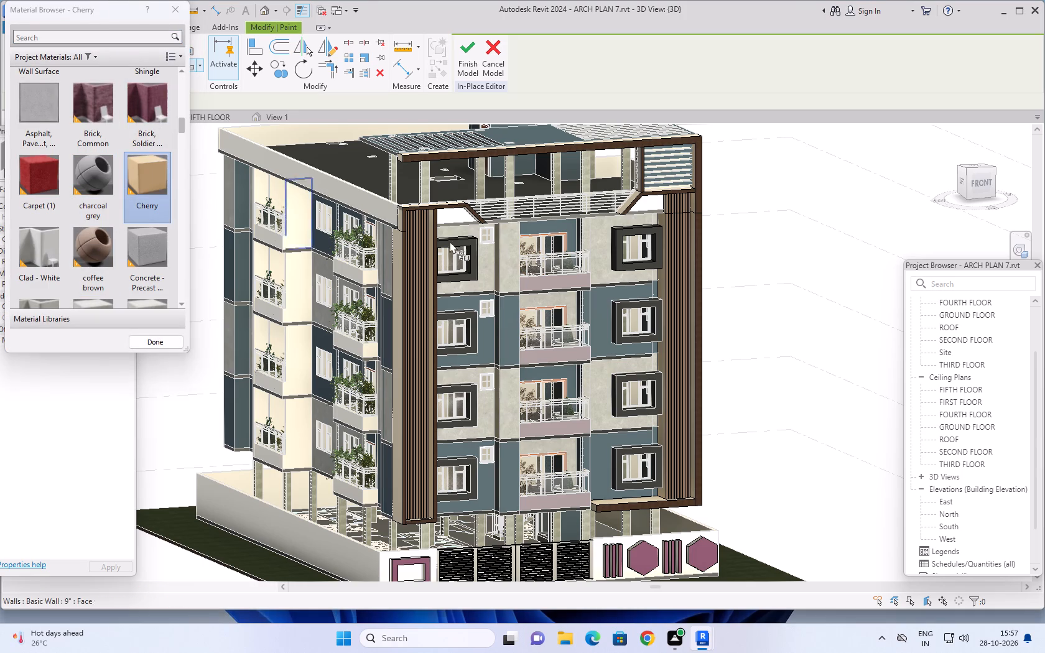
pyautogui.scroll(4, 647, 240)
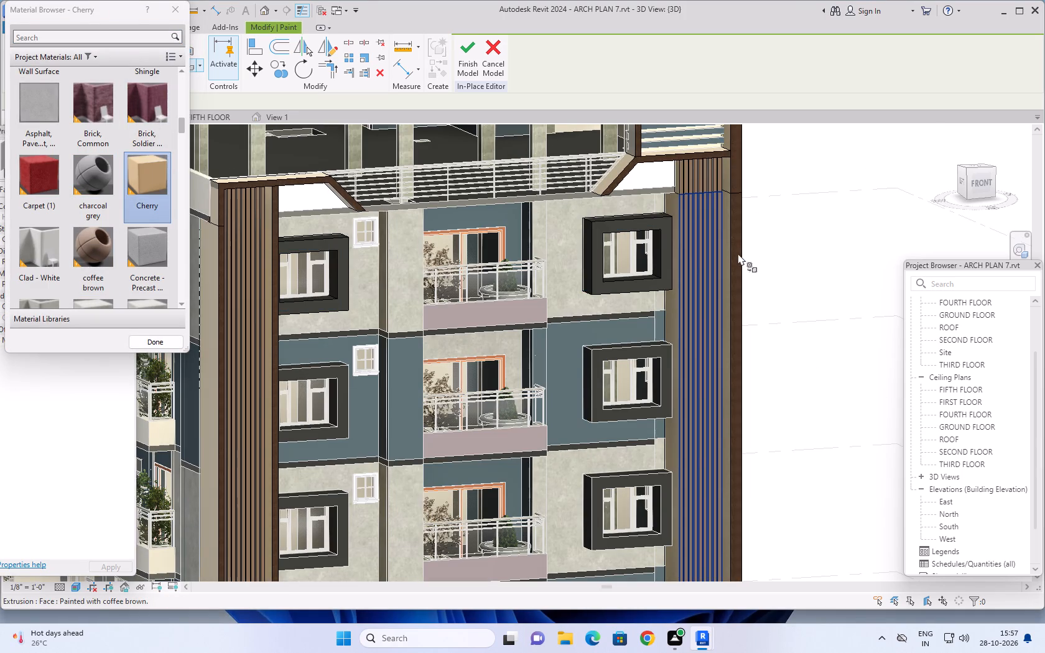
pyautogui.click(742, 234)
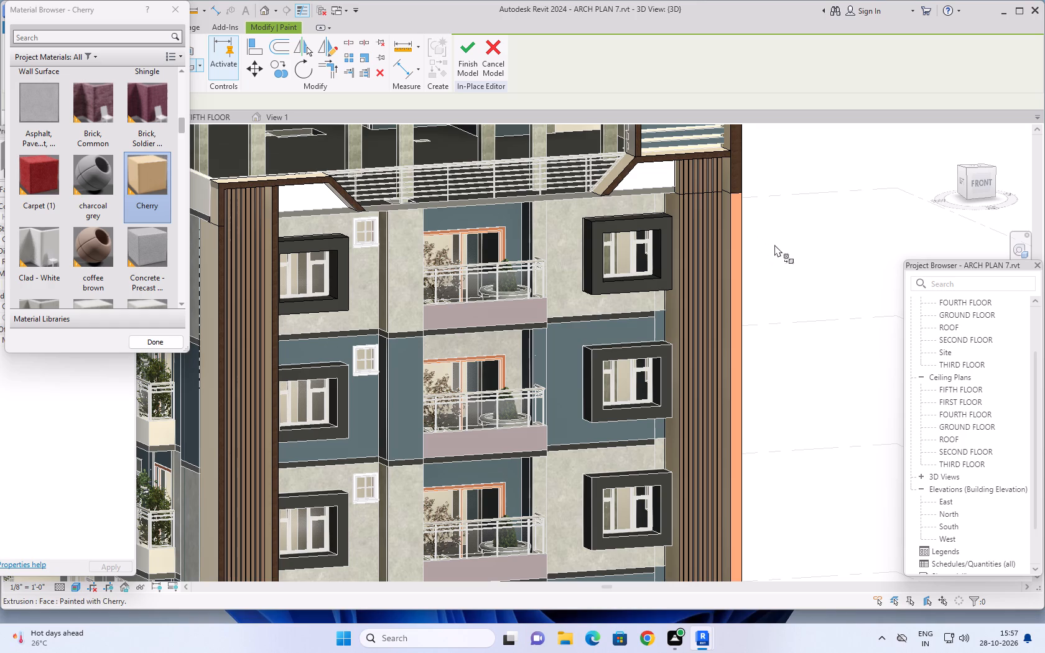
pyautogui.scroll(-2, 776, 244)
# Look through the project materials for a different finish for the façade frame's edge strip.
pyautogui.scroll(-2, 132, 200)
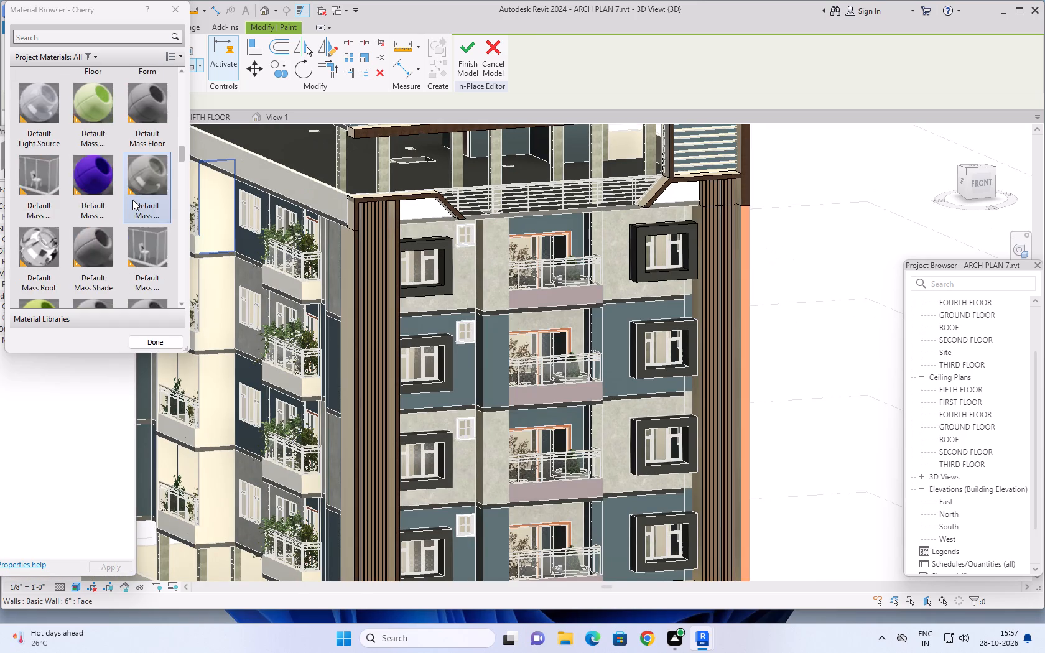
pyautogui.scroll(-1, 132, 200)
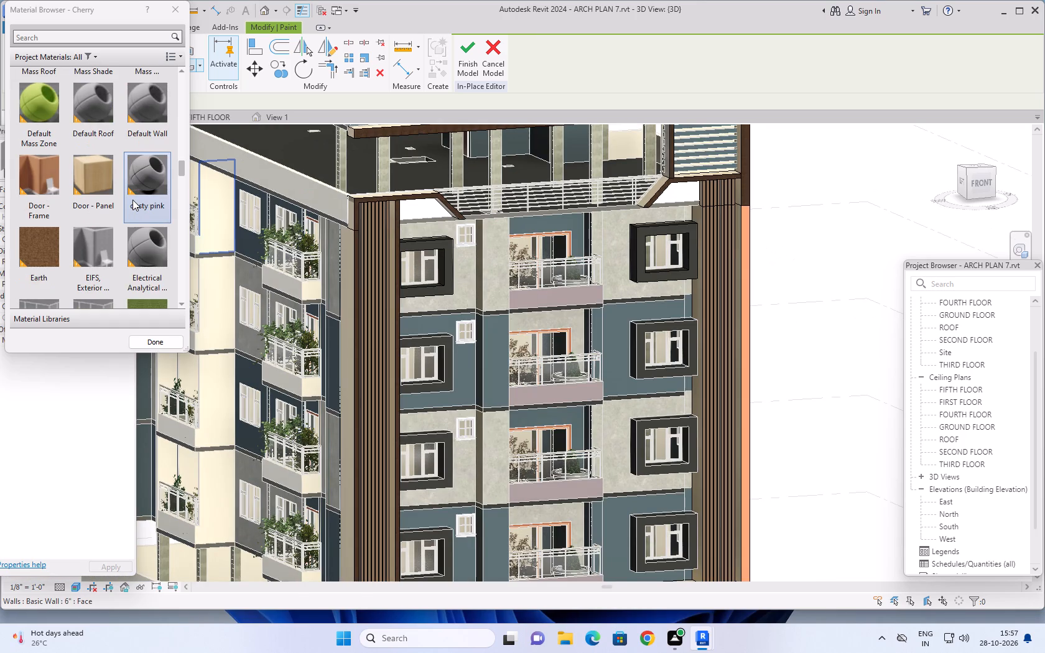
pyautogui.scroll(-3, 132, 200)
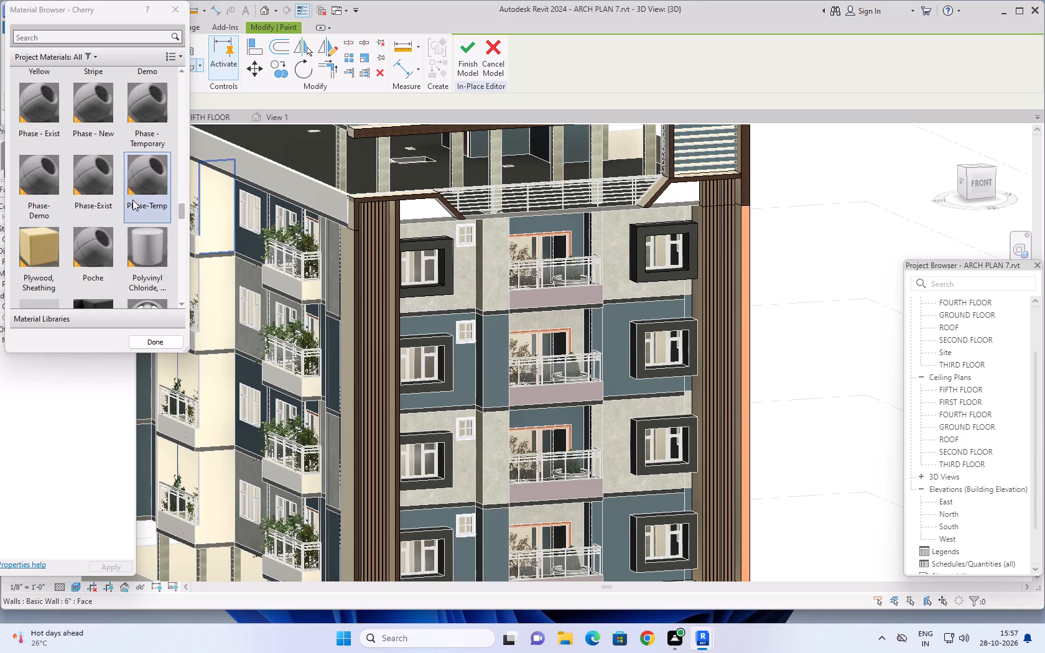
pyautogui.scroll(-5, 132, 200)
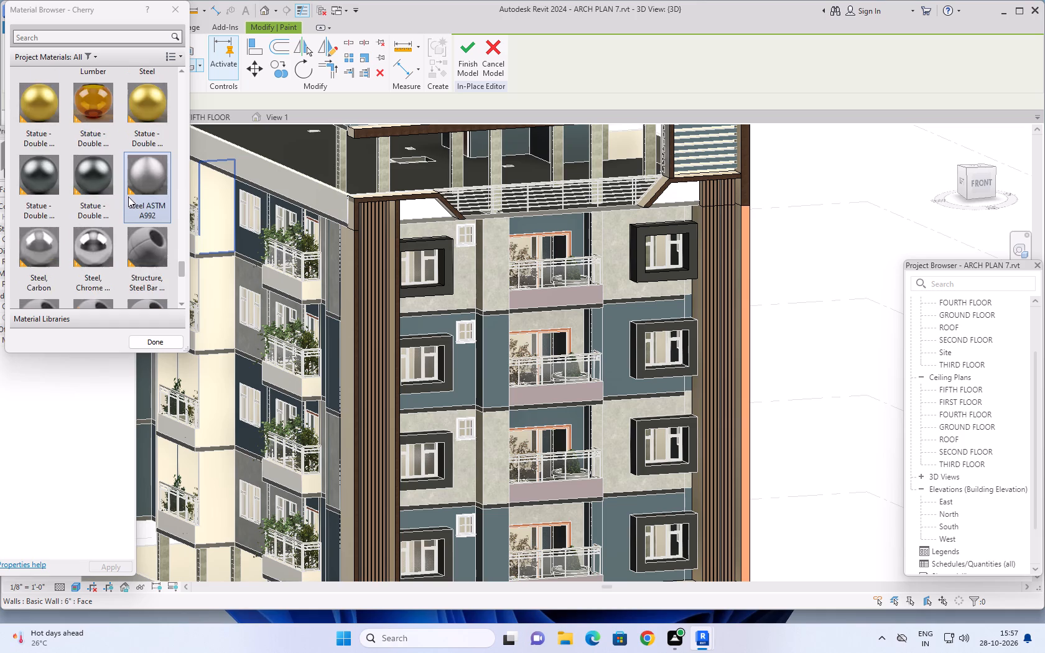
pyautogui.scroll(-3, 128, 198)
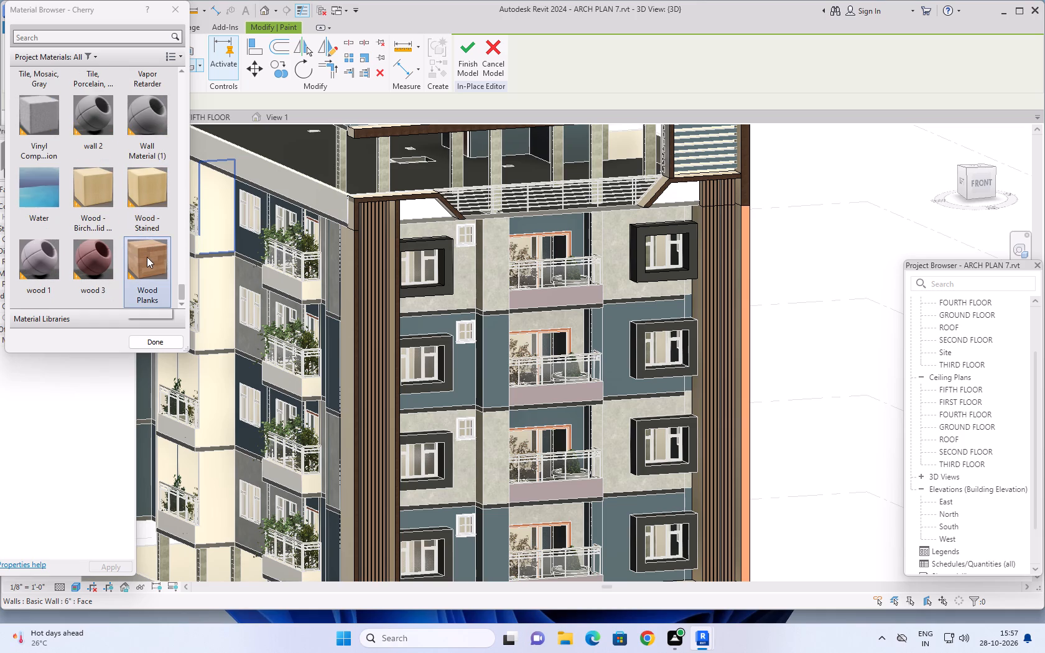
pyautogui.scroll(4, 136, 225)
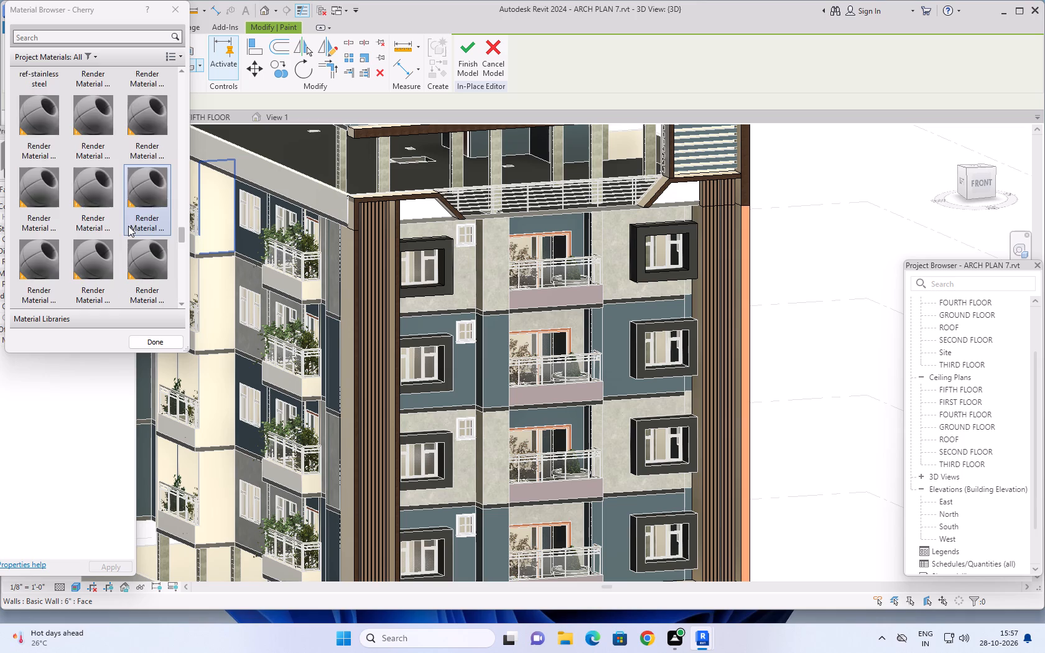
pyautogui.scroll(3, 128, 226)
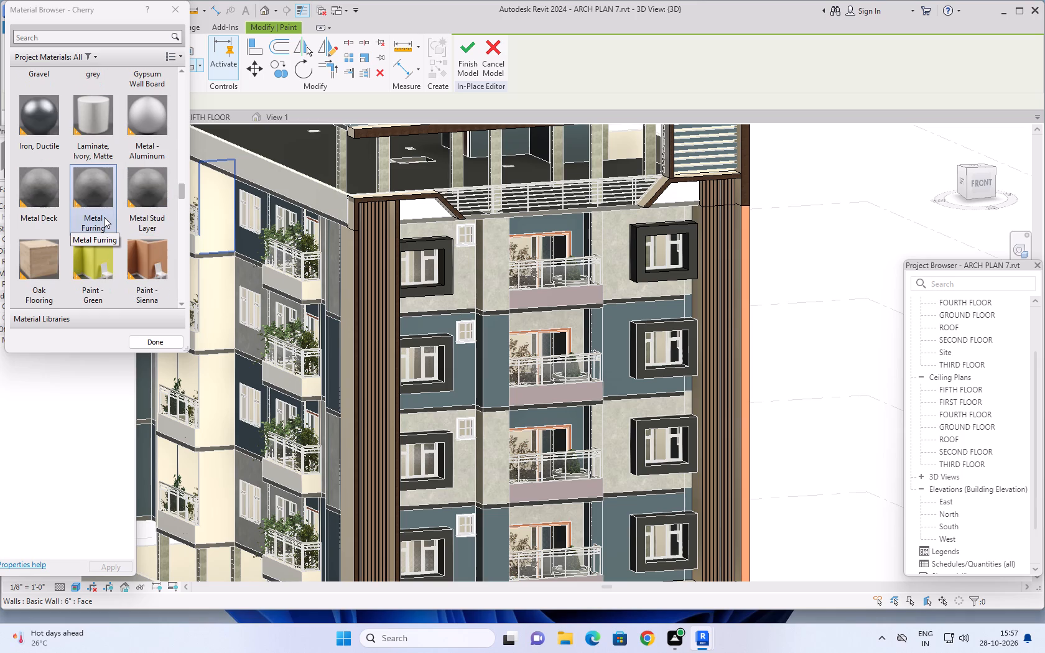
pyautogui.scroll(2, 87, 210)
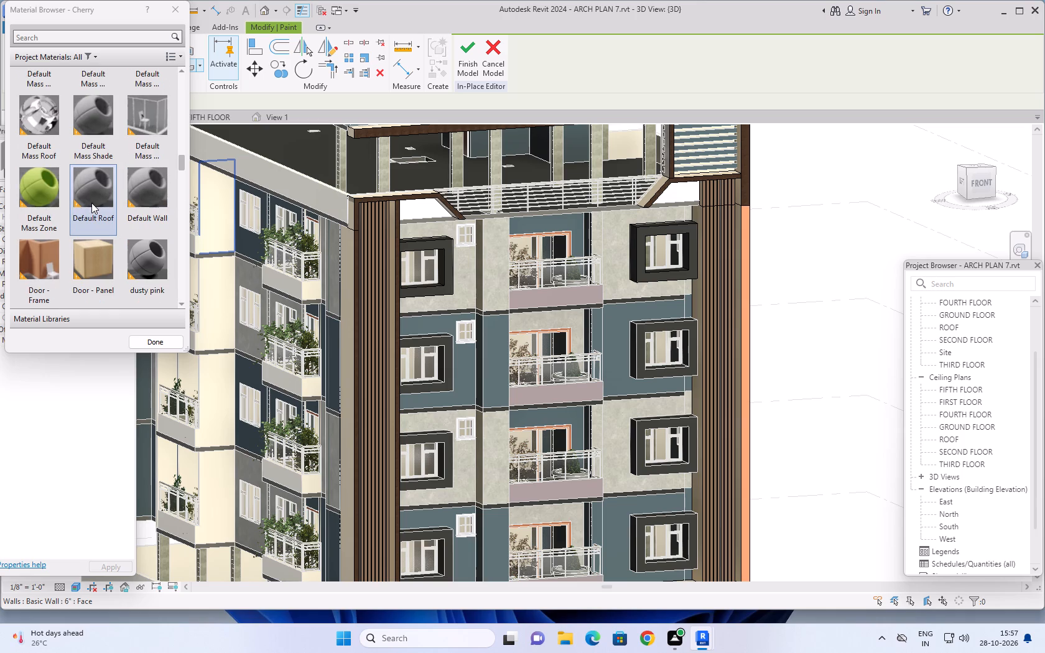
pyautogui.scroll(2, 93, 205)
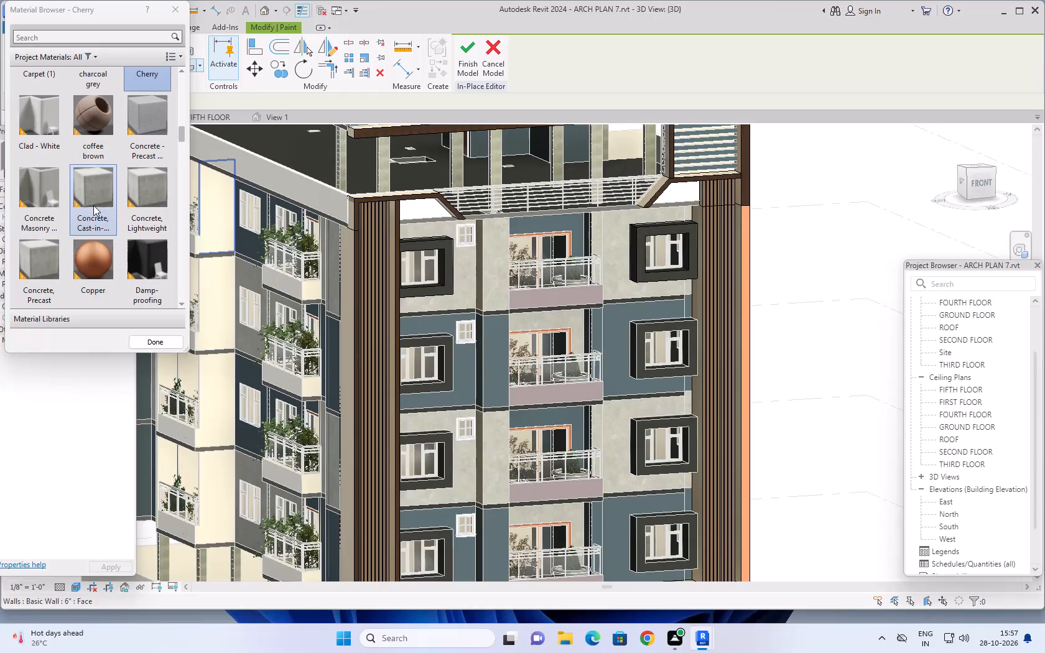
pyautogui.scroll(3, 94, 206)
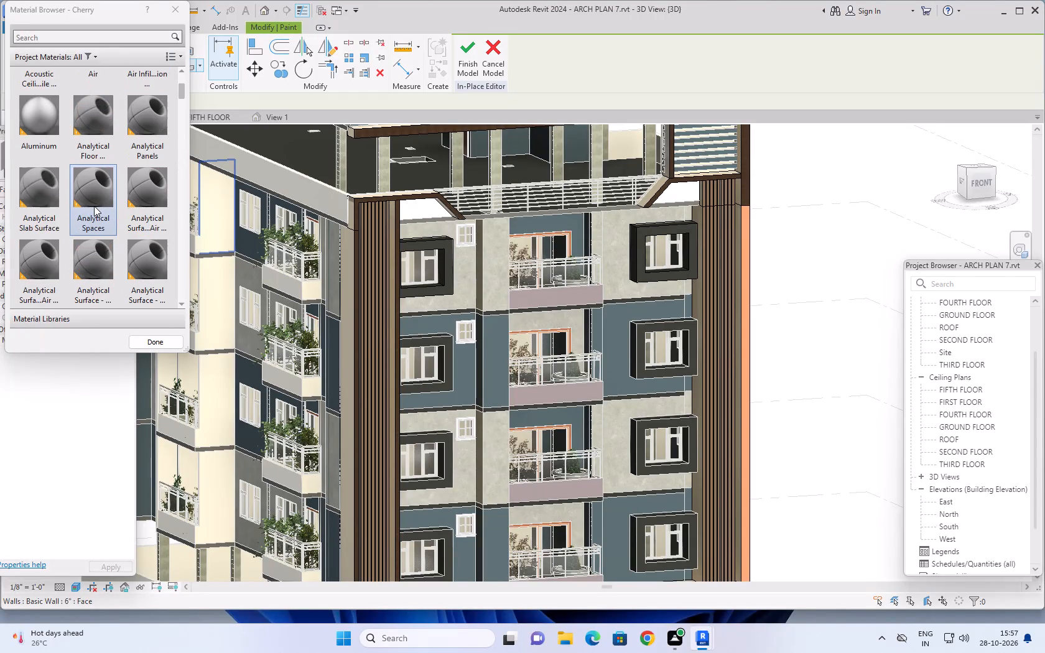
pyautogui.scroll(4, 94, 206)
pyautogui.scroll(-1, 94, 206)
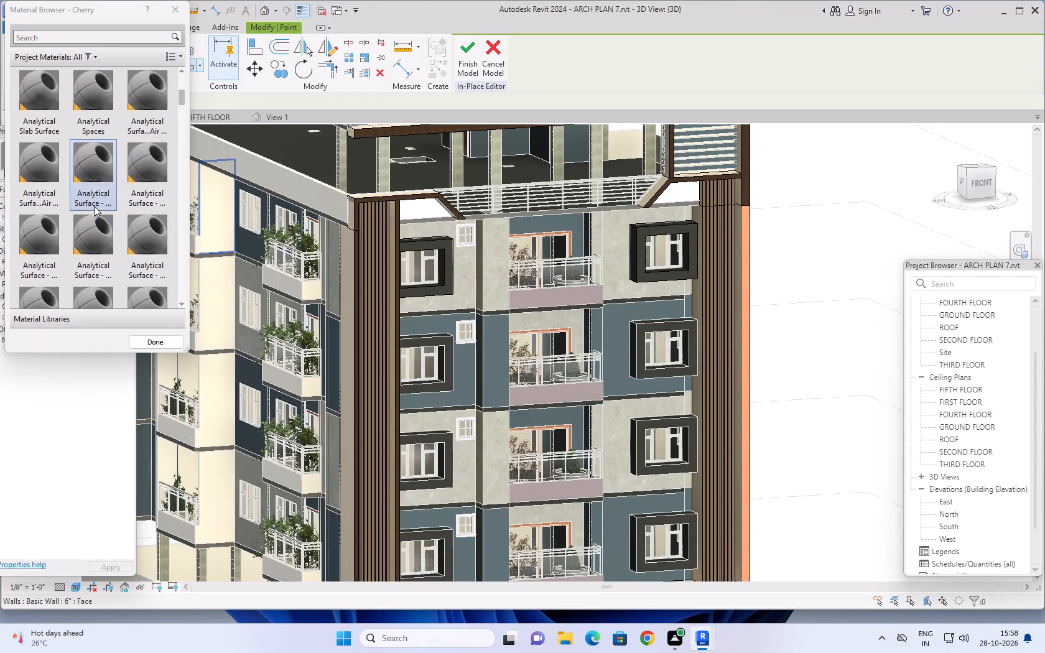
pyautogui.scroll(-2, 97, 206)
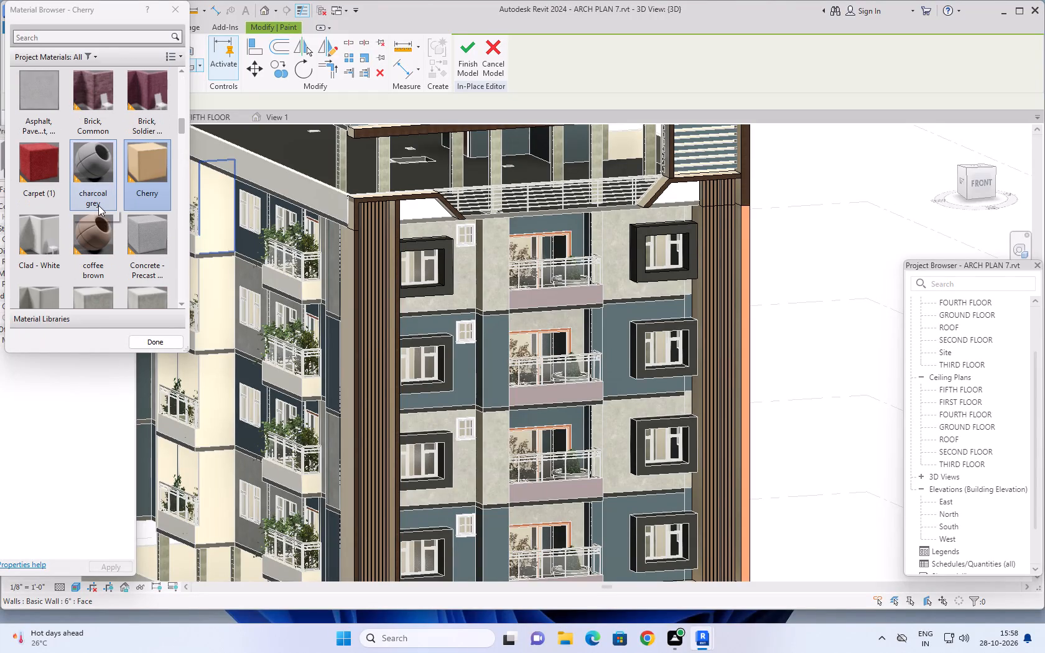
pyautogui.scroll(1, 95, 191)
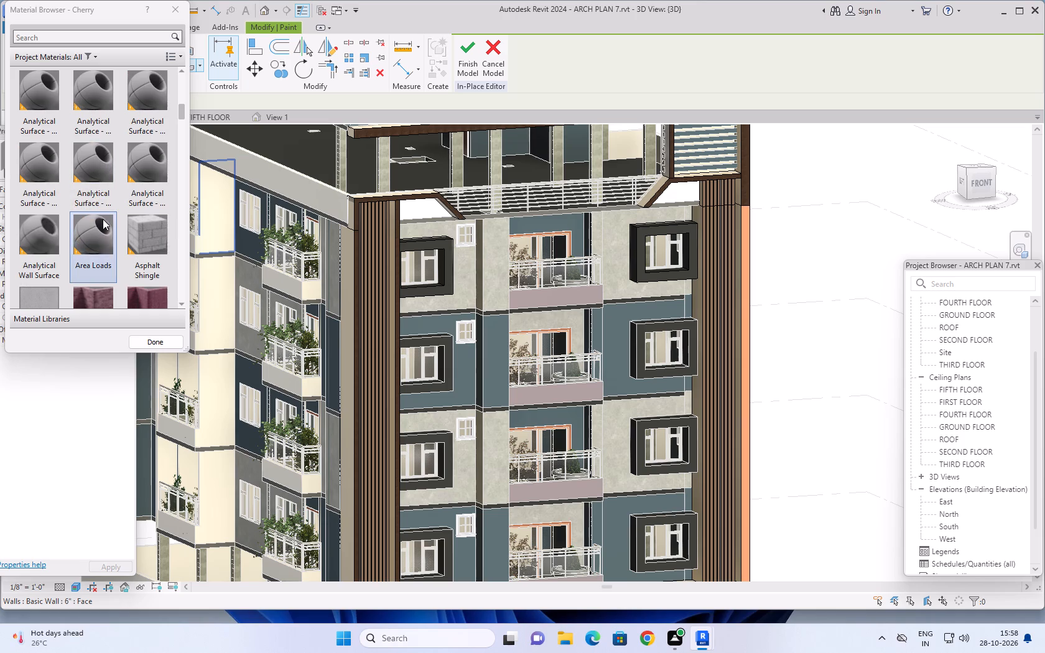
pyautogui.scroll(6, 103, 220)
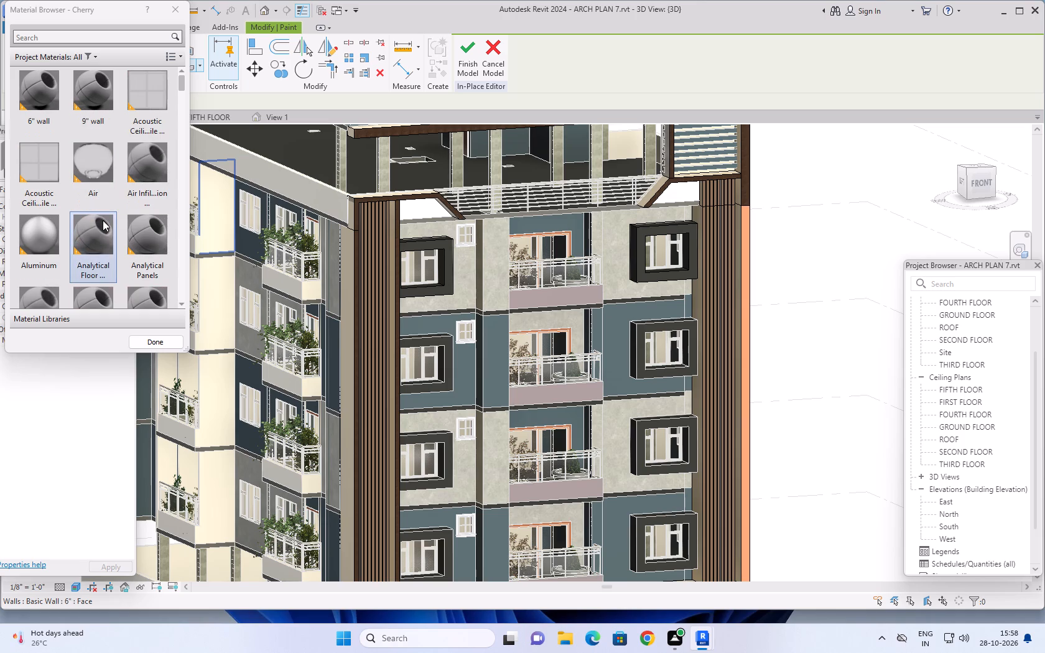
pyautogui.scroll(-4, 103, 220)
pyautogui.scroll(1, 103, 220)
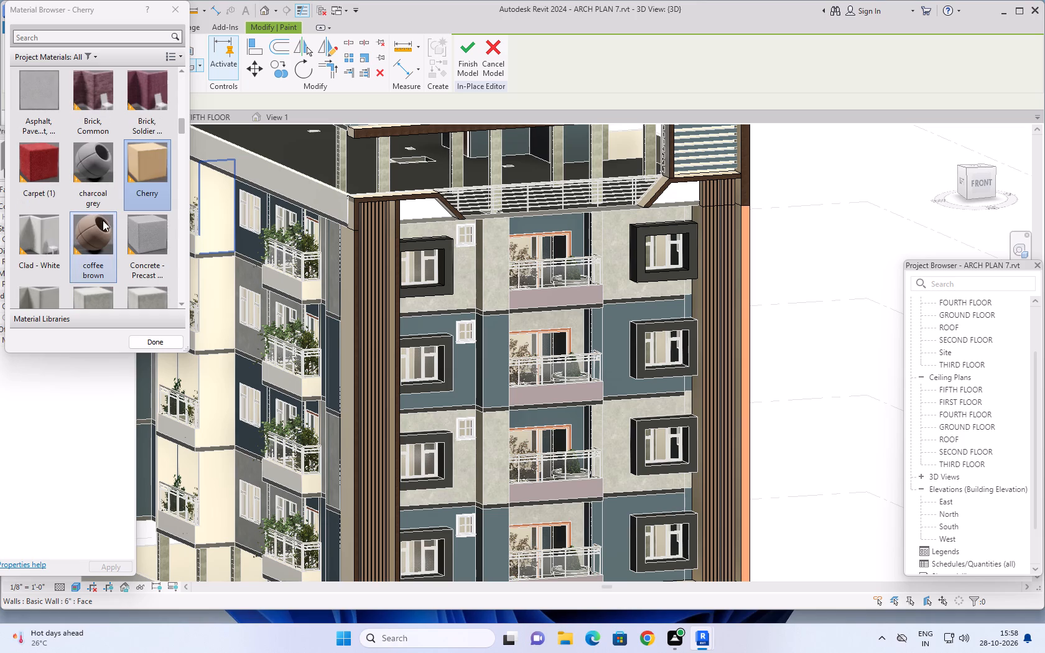
pyautogui.scroll(-1, 110, 215)
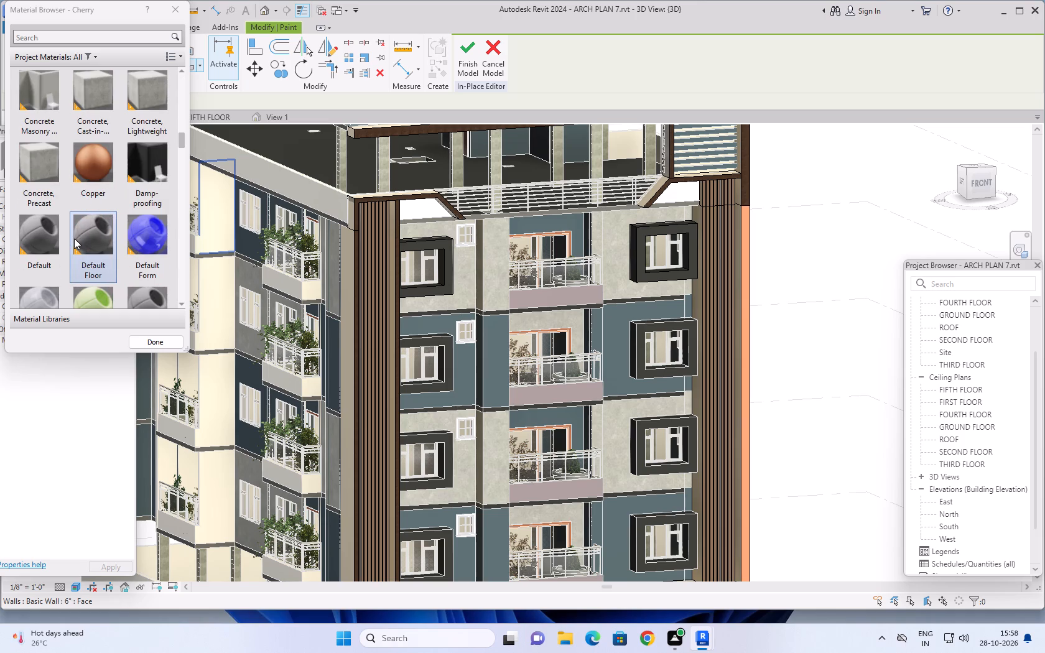
pyautogui.scroll(-2, 91, 231)
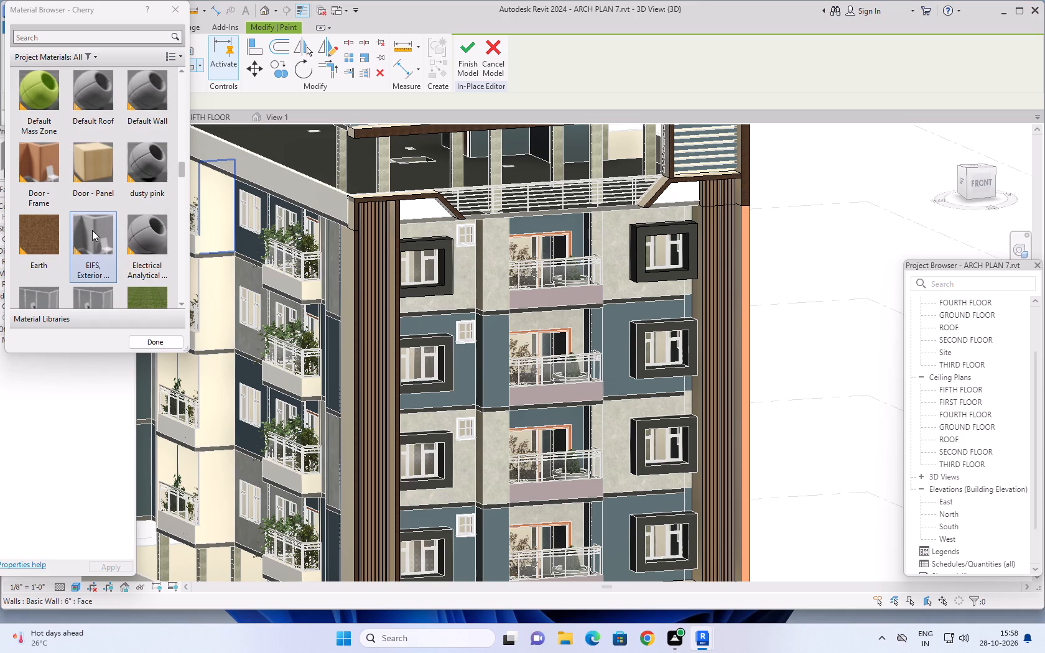
pyautogui.scroll(-1, 99, 222)
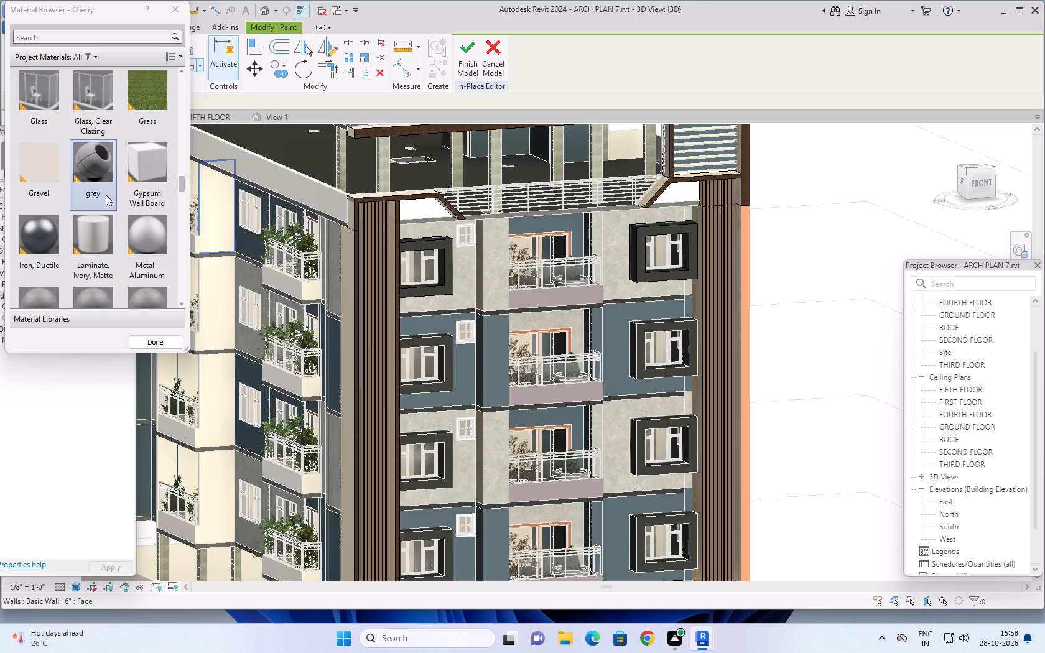
# Paint the same outer vertical edge strip of the right-hand façade frame with the grey material.
pyautogui.click(90, 161)
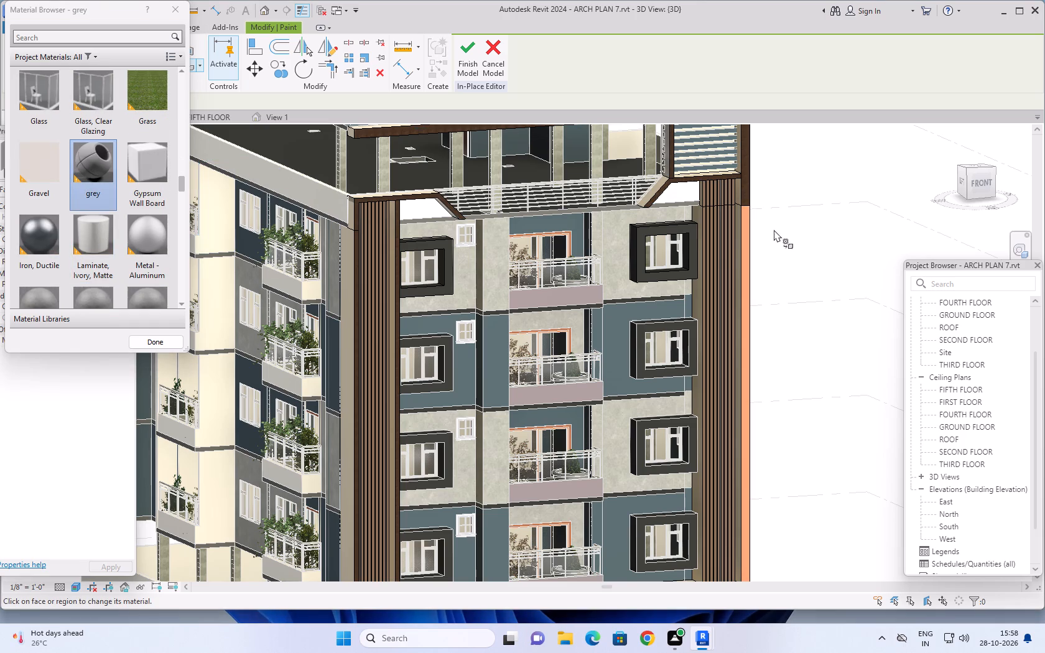
pyautogui.scroll(4, 763, 246)
pyautogui.click(734, 243)
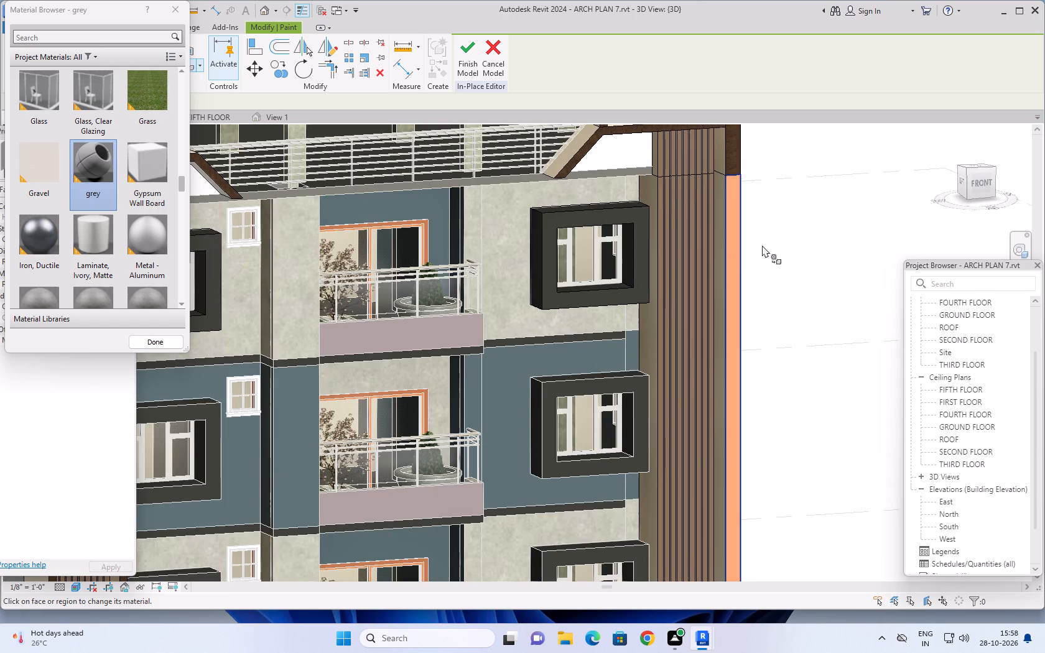
pyautogui.scroll(-5, 791, 265)
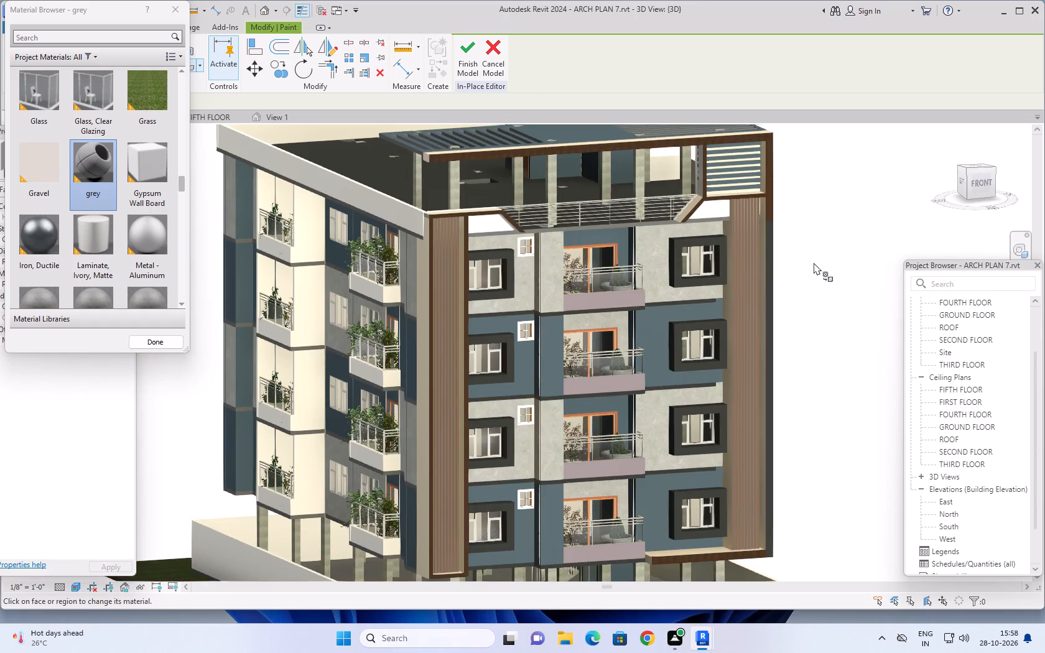
pyautogui.moveTo(808, 260); pyautogui.dragTo(788, 295, button='middle')
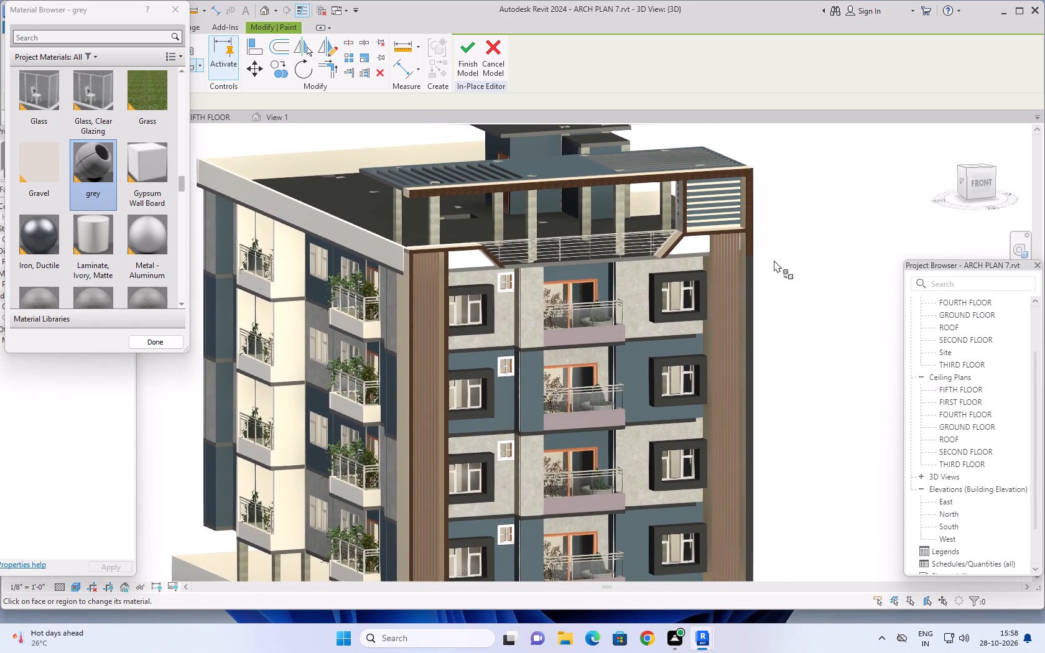
# Paint the front faces of the rooftop frame beam and the bottom beam of the right-hand slatted frame with the grey material.
pyautogui.scroll(2, 769, 247)
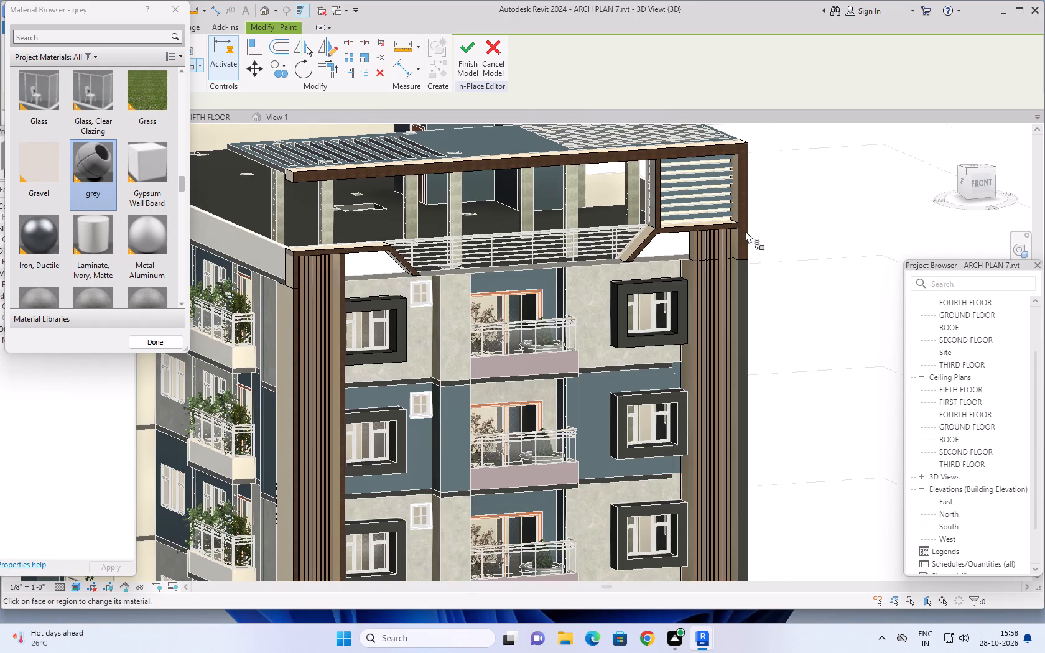
pyautogui.click(745, 231)
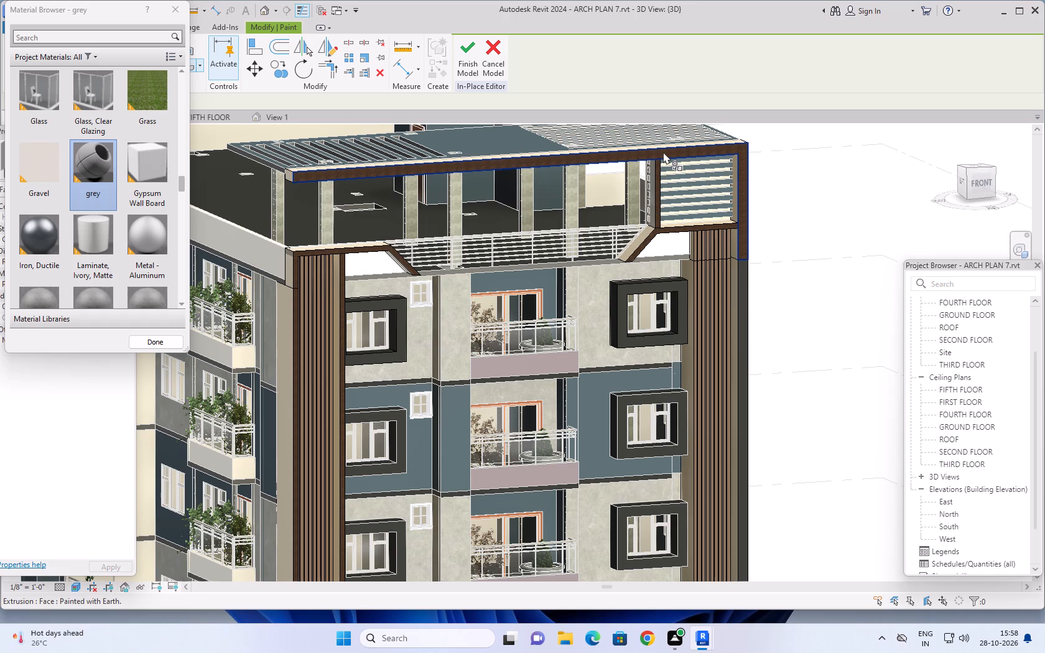
pyautogui.click(661, 154)
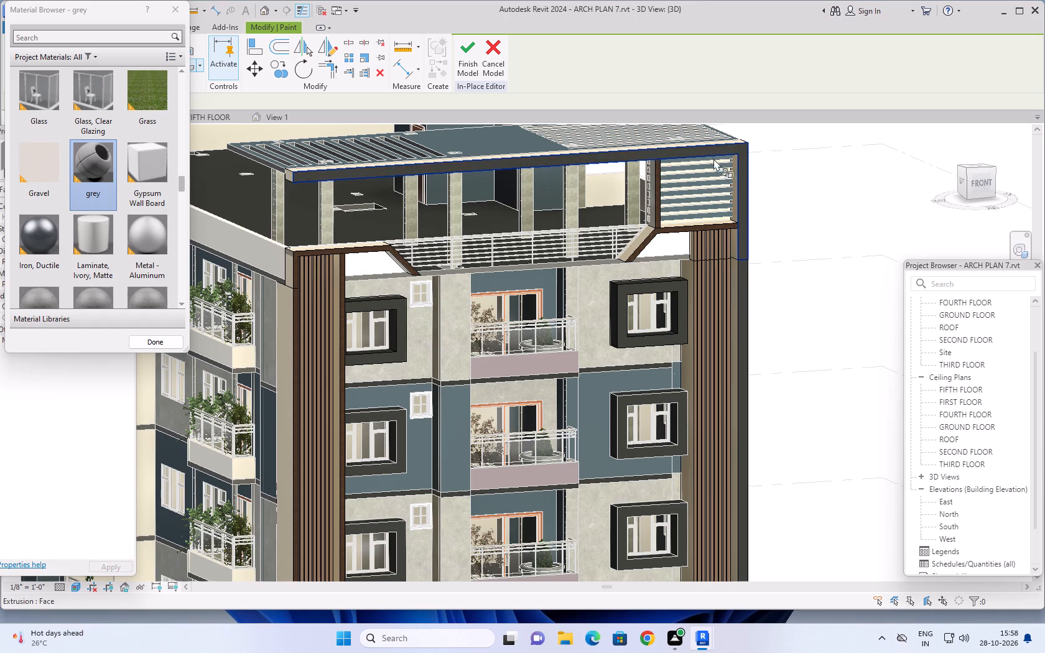
pyautogui.scroll(-3, 778, 252)
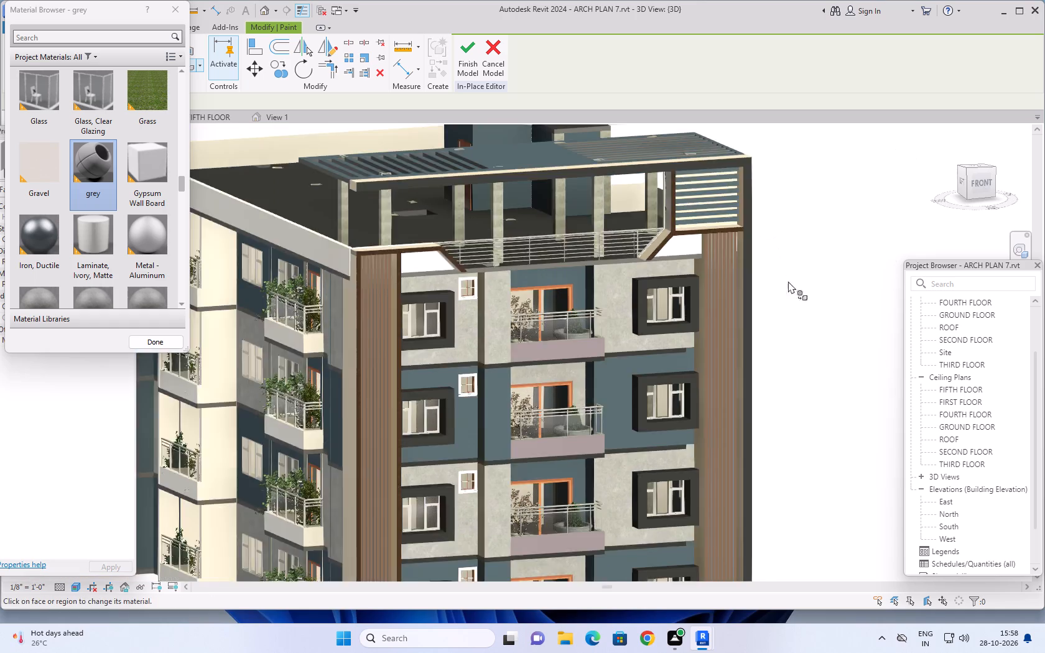
pyautogui.moveTo(787, 285); pyautogui.dragTo(766, 192, button='middle')
pyautogui.scroll(8, 672, 431)
pyautogui.click(708, 496)
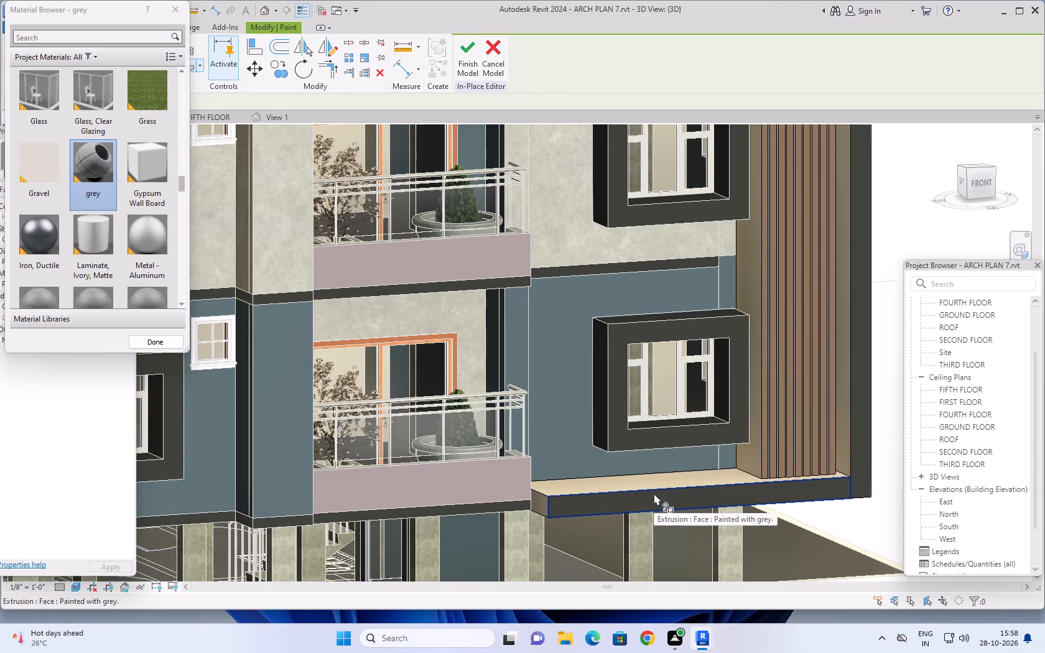
# Paint the left-hand slatted frame's outer vertical edge strip and the front band with sloped ends at the terrace railing grey.
pyautogui.scroll(-5, 316, 405)
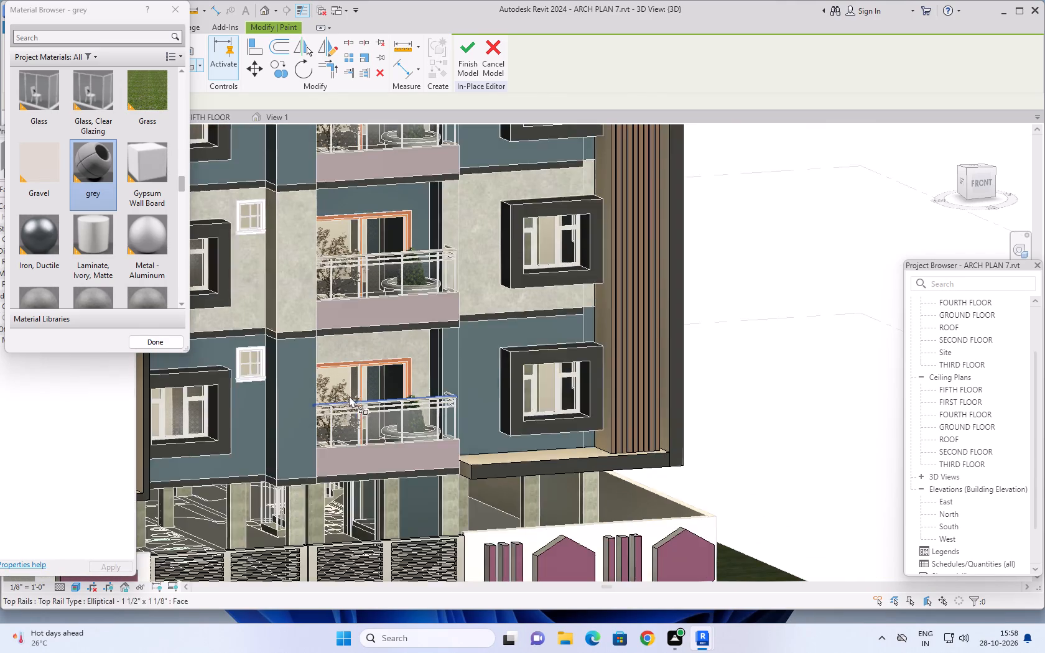
pyautogui.scroll(-2, 311, 395)
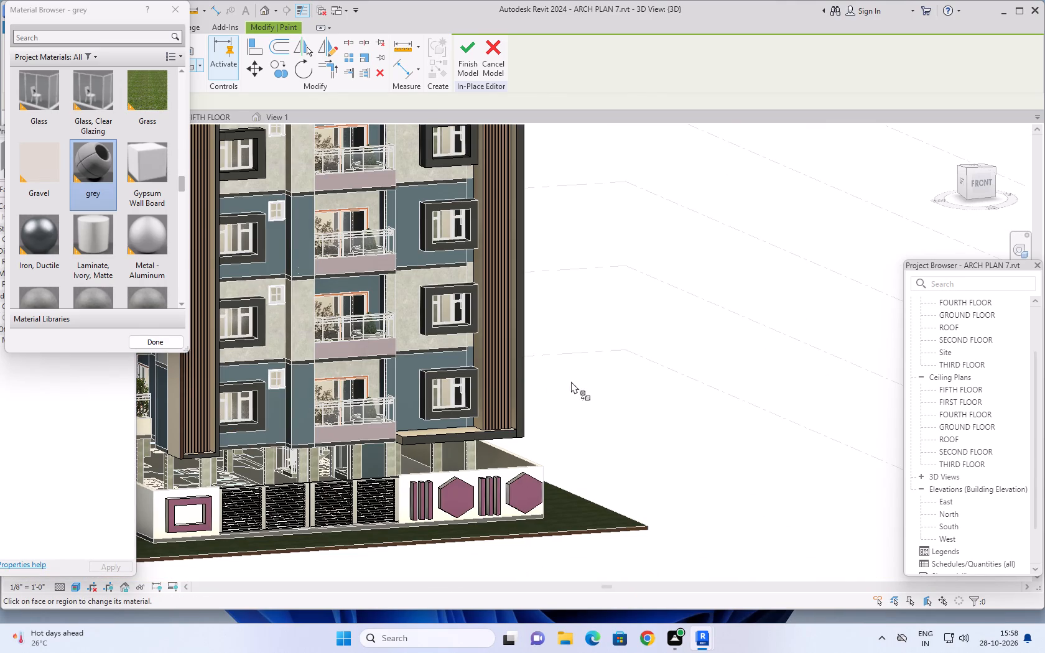
pyautogui.moveTo(583, 374); pyautogui.dragTo(690, 498, button='middle')
pyautogui.scroll(5, 269, 349)
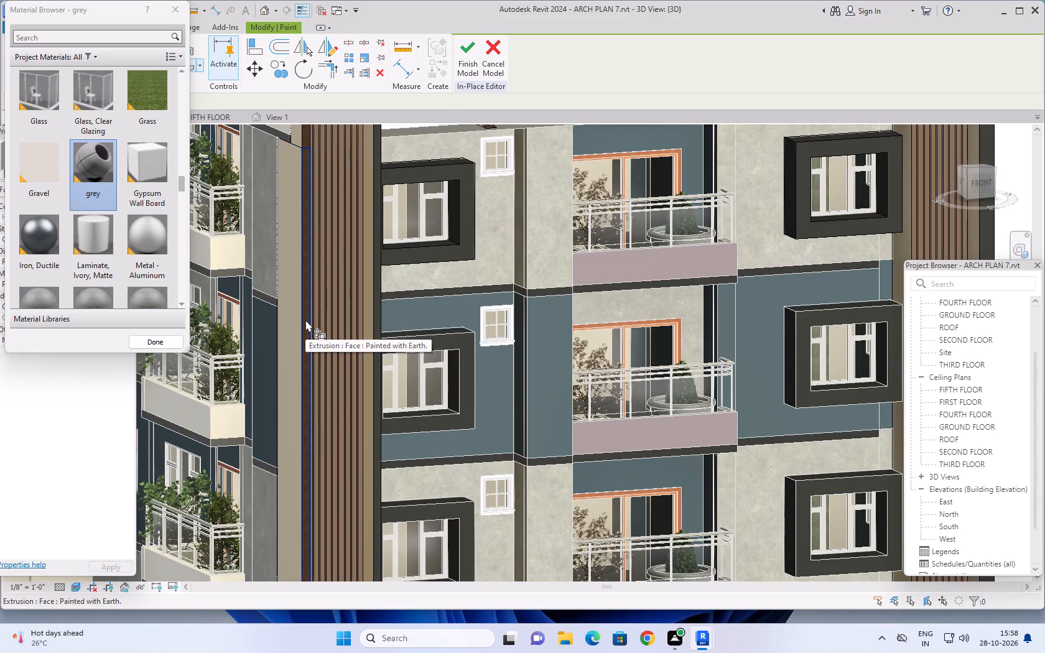
pyautogui.click(305, 320)
pyautogui.scroll(-3, 314, 327)
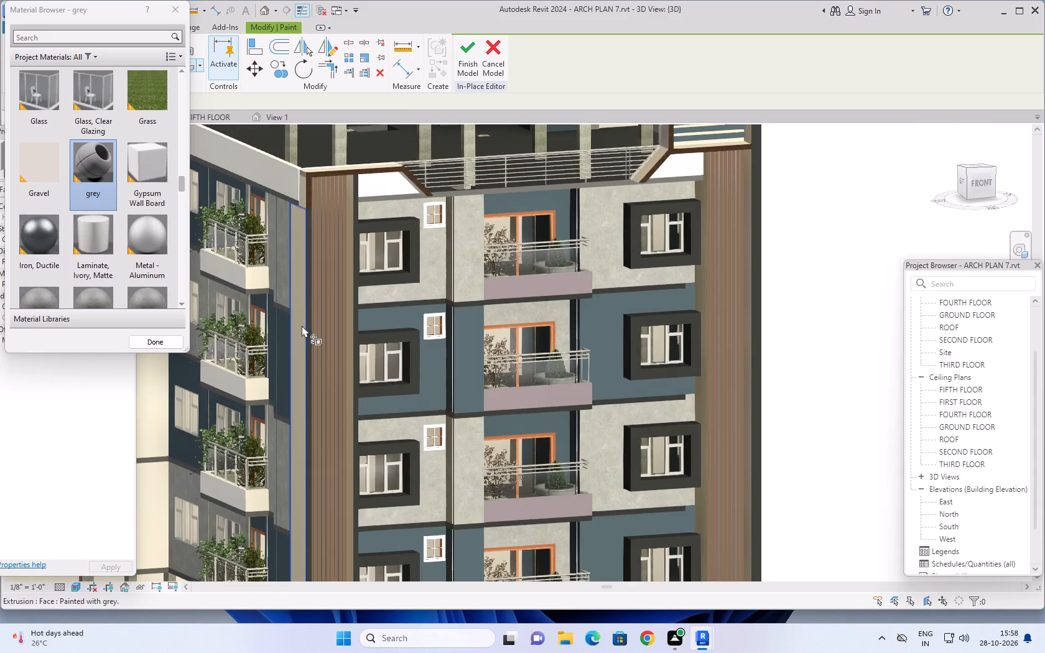
pyautogui.scroll(4, 346, 174)
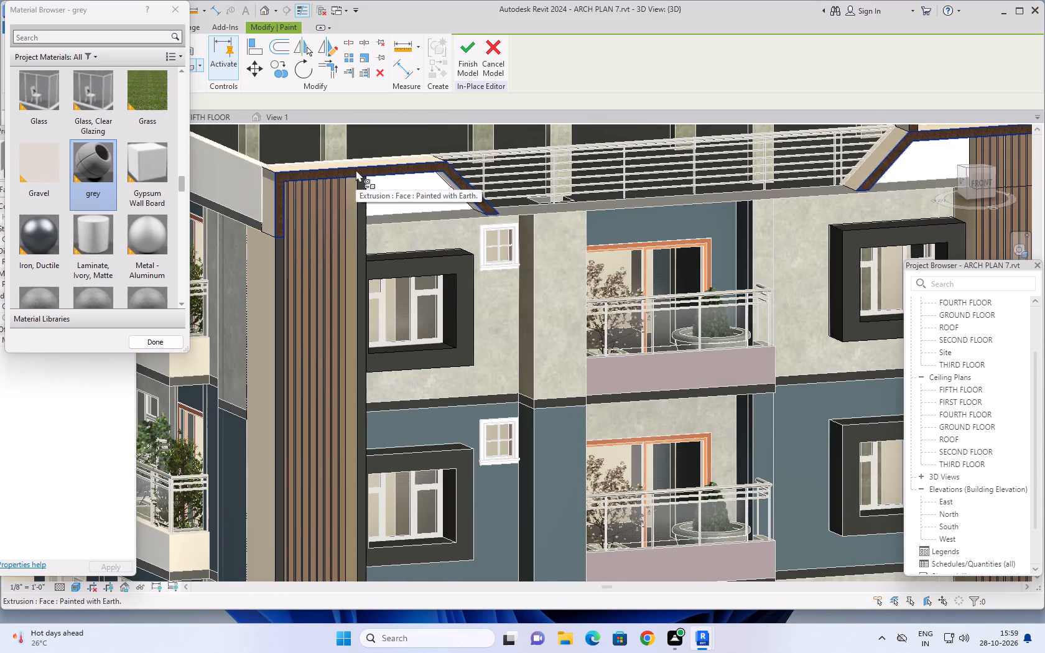
pyautogui.click(356, 170)
# Paint the front face of the vertical post beside the rooftop louvres with the grey material.
pyautogui.scroll(-2, 520, 216)
pyautogui.scroll(-2, 613, 197)
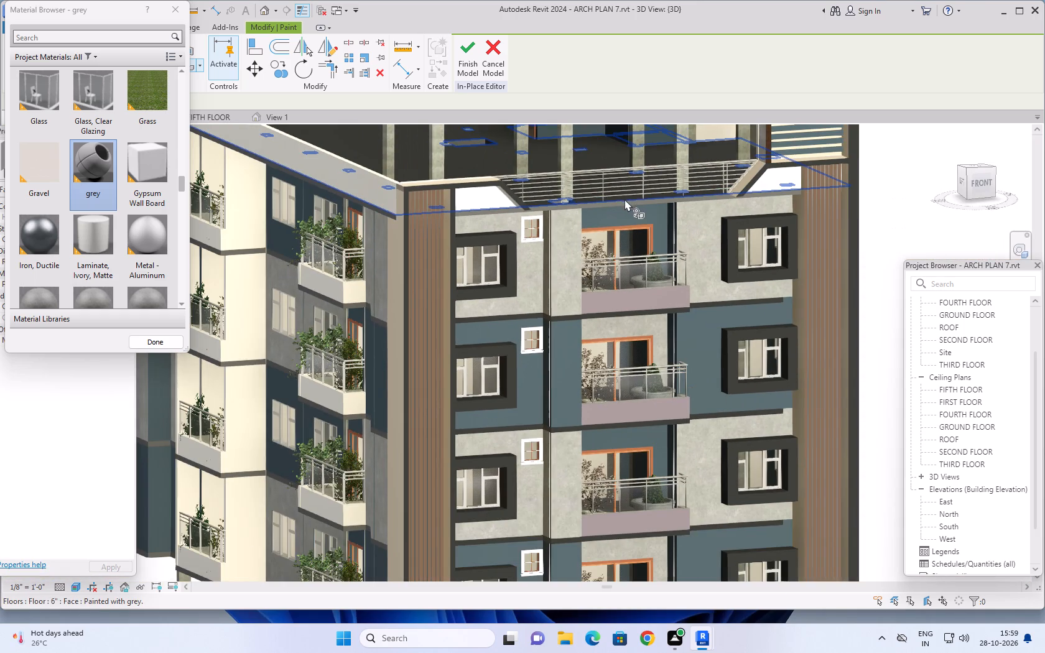
pyautogui.moveTo(621, 200); pyautogui.dragTo(509, 343, button='middle')
pyautogui.scroll(5, 652, 266)
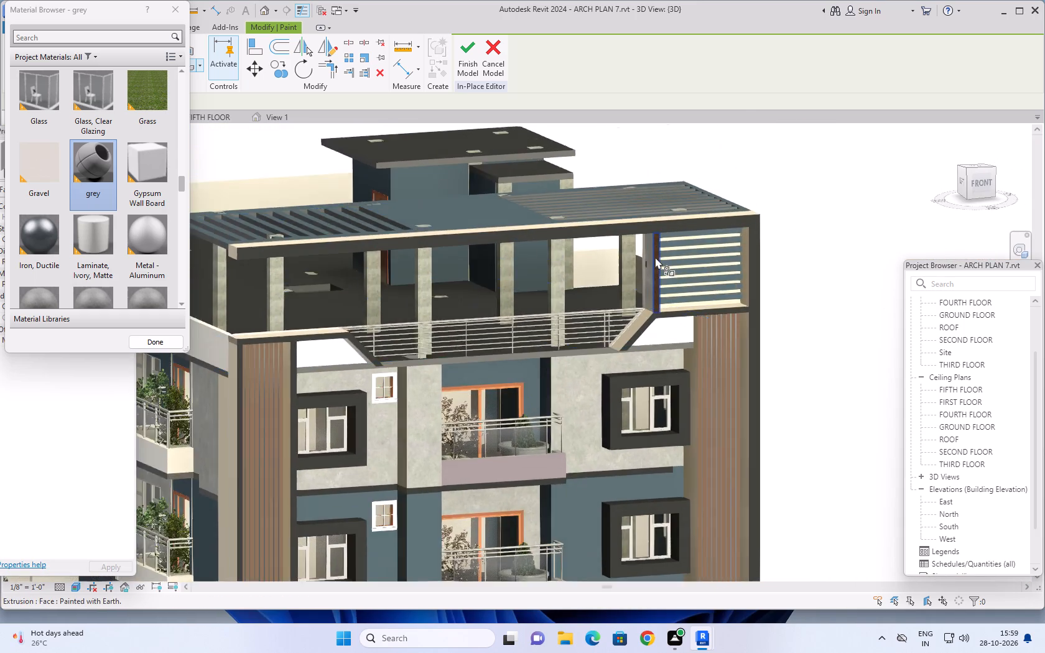
pyautogui.click(659, 258)
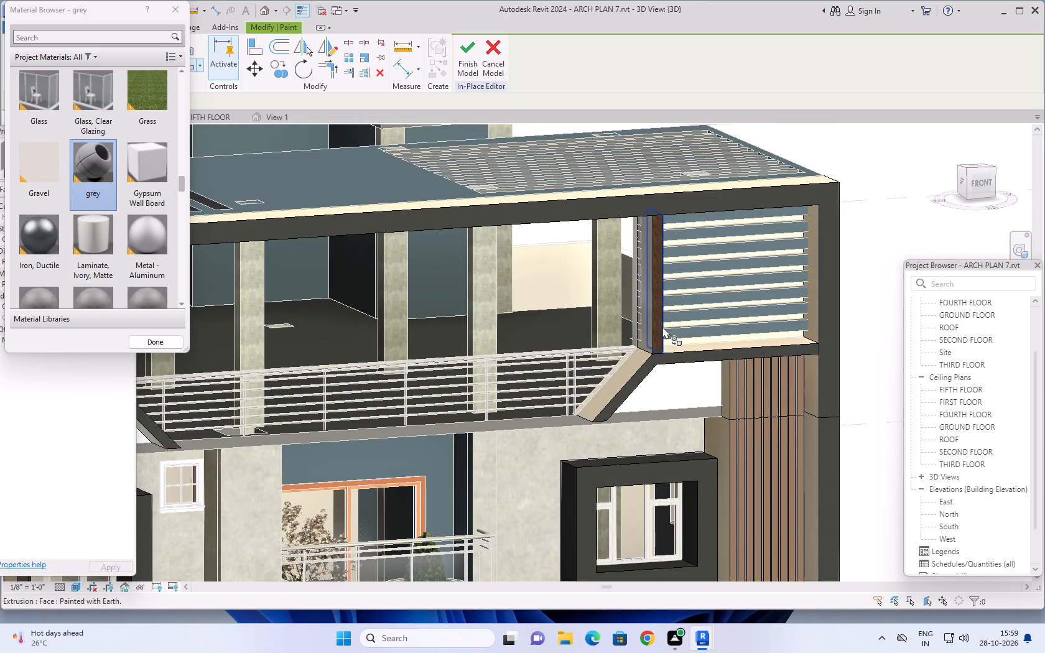
pyautogui.click(657, 332)
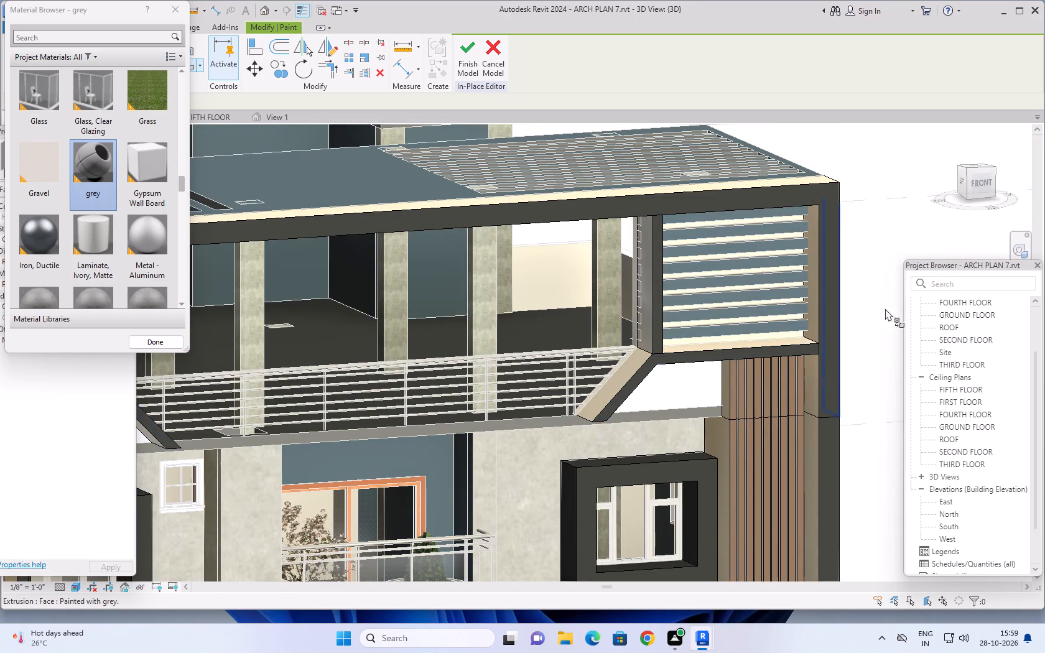
# Examine the grey-painted façade frame from the front, the left and right corners, and at full building height.
pyautogui.keyDown('shift'); pyautogui.moveTo(866, 306); pyautogui.dragTo(737, 350, button='middle'); pyautogui.keyUp('shift')
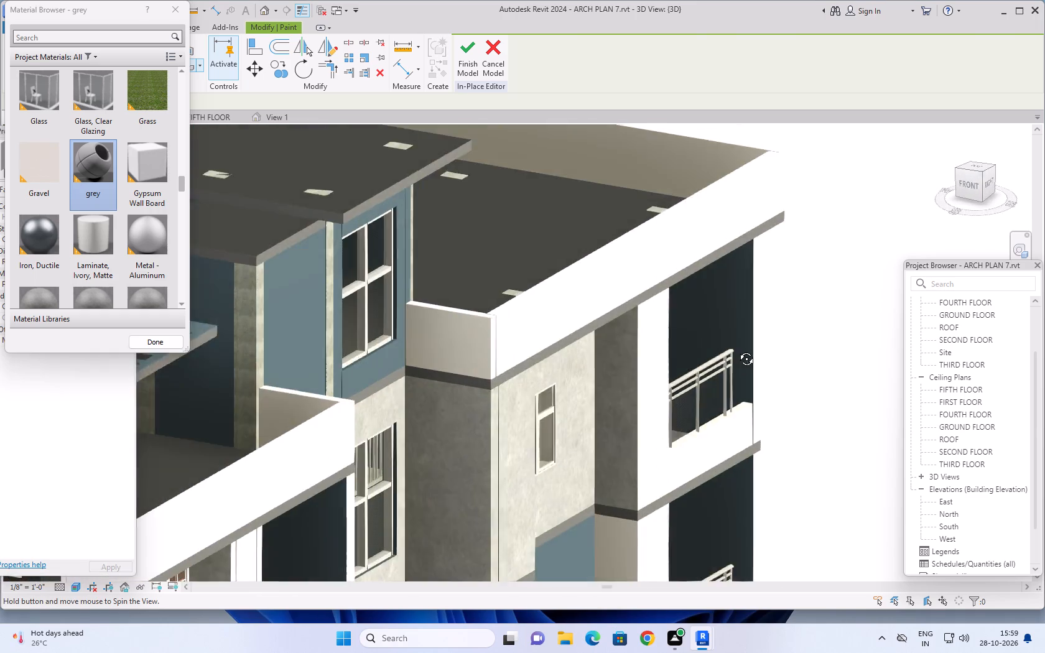
pyautogui.keyDown('shift'); pyautogui.moveTo(737, 350); pyautogui.dragTo(791, 320, button='middle'); pyautogui.keyUp('shift')
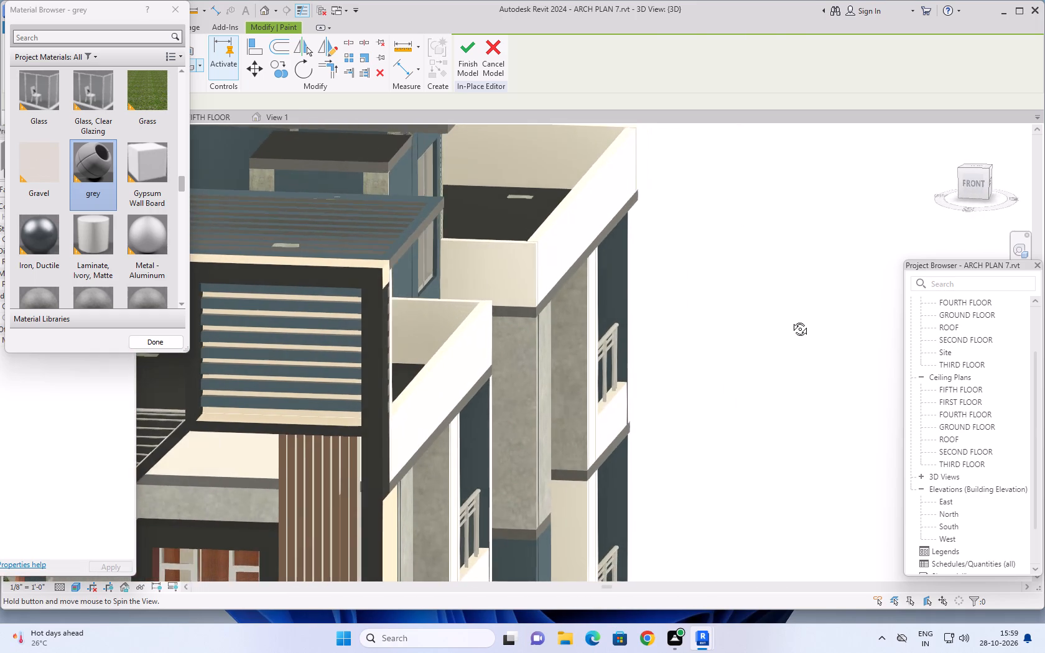
pyautogui.keyDown('shift'); pyautogui.moveTo(791, 320); pyautogui.dragTo(797, 329, button='middle'); pyautogui.keyUp('shift')
pyautogui.scroll(-3, 782, 336)
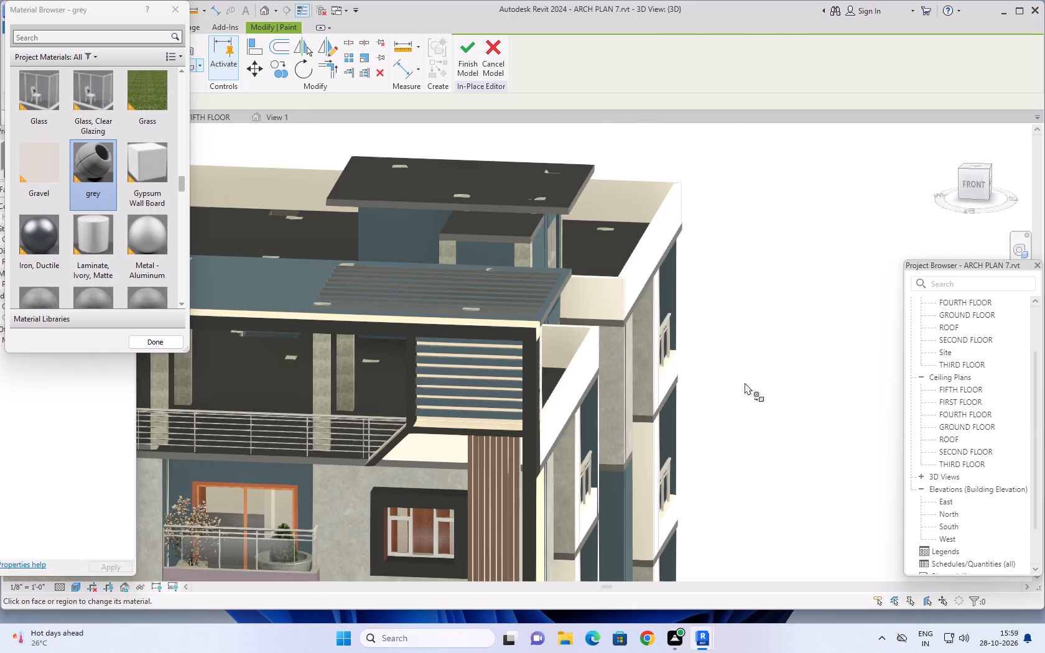
pyautogui.moveTo(743, 395); pyautogui.dragTo(784, 313, button='middle')
pyautogui.keyDown('shift'); pyautogui.moveTo(743, 401); pyautogui.dragTo(805, 343, button='middle'); pyautogui.keyUp('shift')
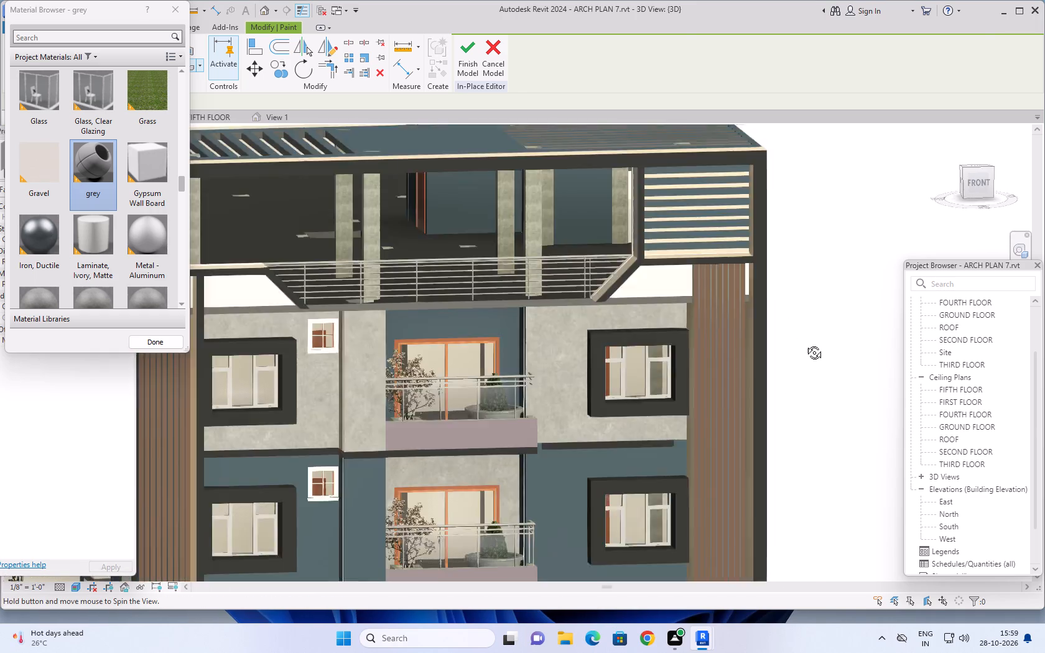
pyautogui.keyDown('shift'); pyautogui.moveTo(805, 343); pyautogui.dragTo(806, 343, button='middle'); pyautogui.keyUp('shift')
pyautogui.scroll(-2, 806, 363)
pyautogui.moveTo(845, 344); pyautogui.dragTo(773, 338, button='middle')
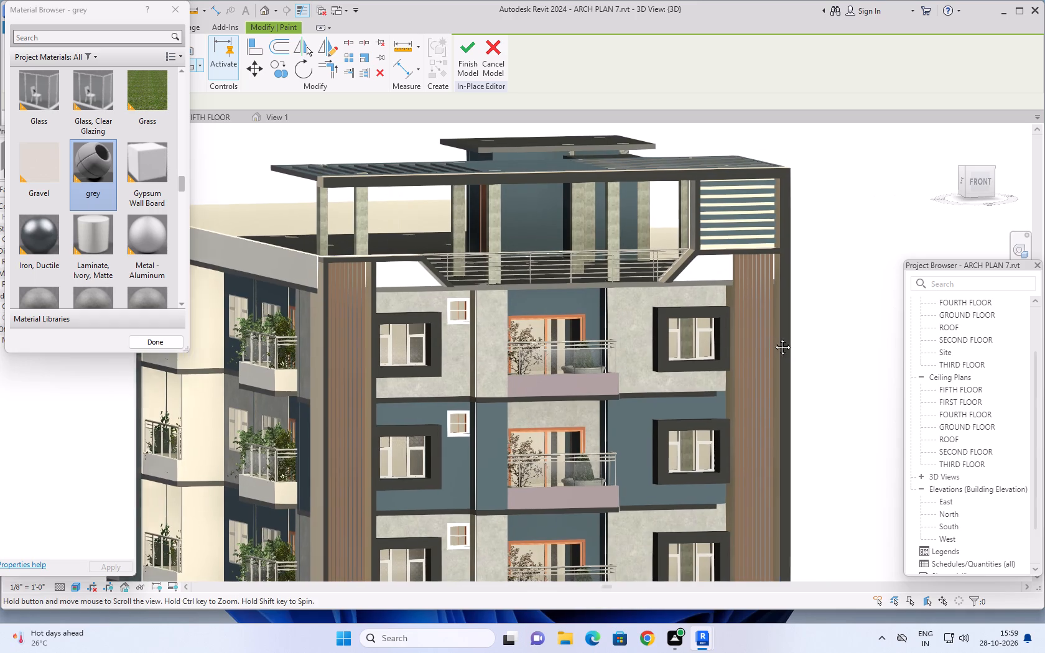
pyautogui.moveTo(773, 338); pyautogui.dragTo(753, 330, button='middle')
pyautogui.moveTo(791, 377); pyautogui.dragTo(840, 372, button='middle')
pyautogui.moveTo(851, 365); pyautogui.dragTo(824, 363, button='middle')
pyautogui.scroll(-1, 851, 365)
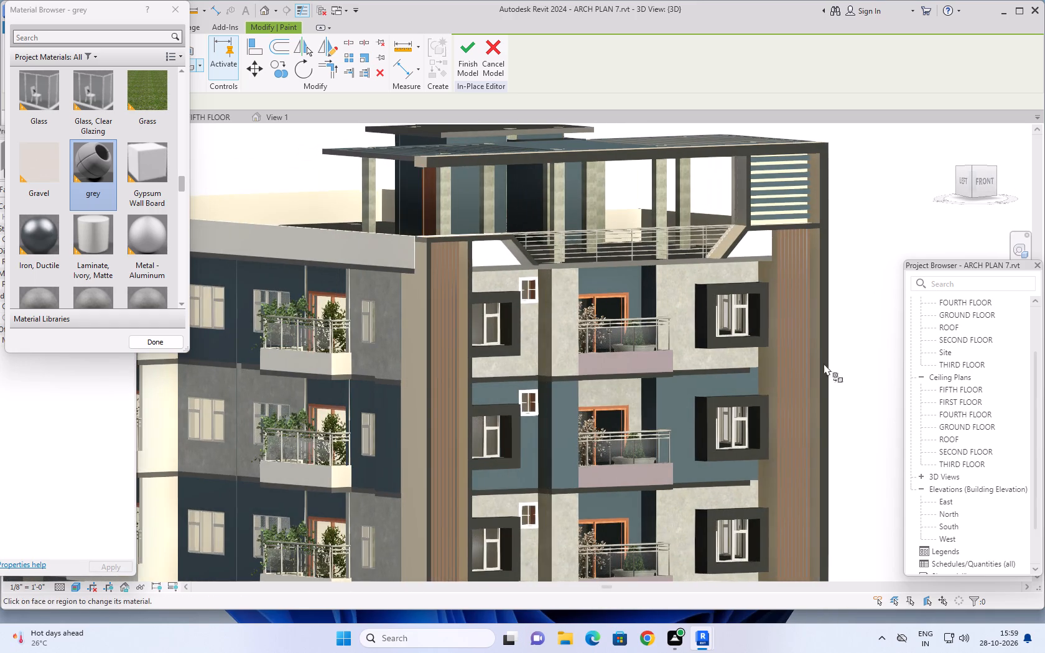
pyautogui.moveTo(824, 363); pyautogui.dragTo(699, 334, button='middle')
pyautogui.moveTo(740, 356); pyautogui.dragTo(780, 342, button='middle')
pyautogui.scroll(1, 780, 342)
pyautogui.scroll(-2, 780, 342)
pyautogui.keyDown('shift'); pyautogui.moveTo(766, 366); pyautogui.dragTo(758, 376, button='middle'); pyautogui.keyUp('shift')
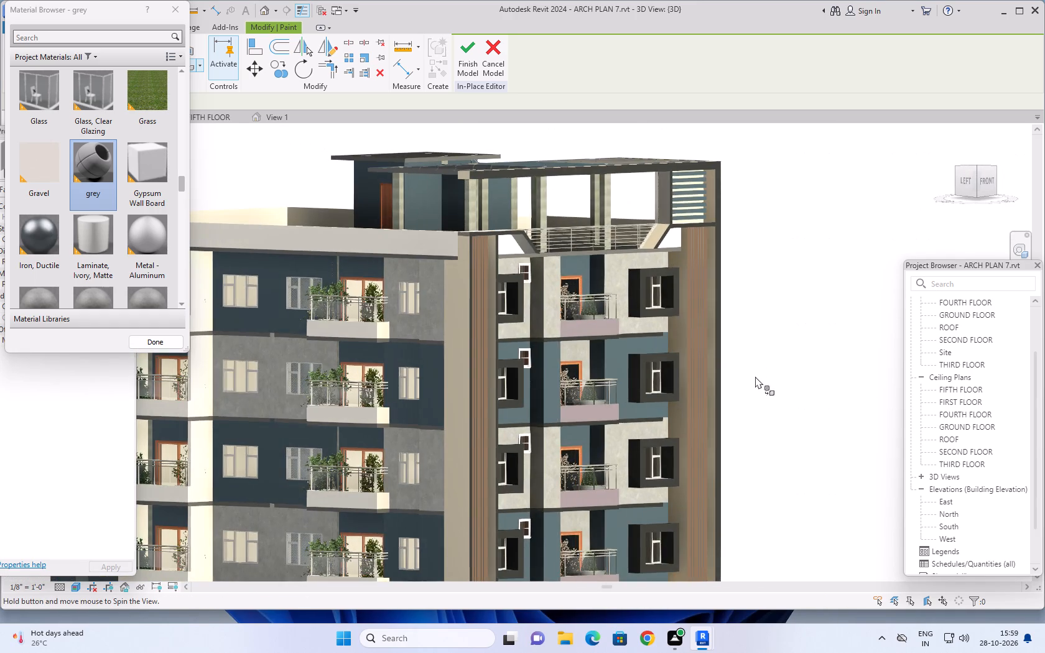
pyautogui.scroll(-2, 755, 376)
pyautogui.moveTo(755, 386); pyautogui.dragTo(743, 381, button='middle')
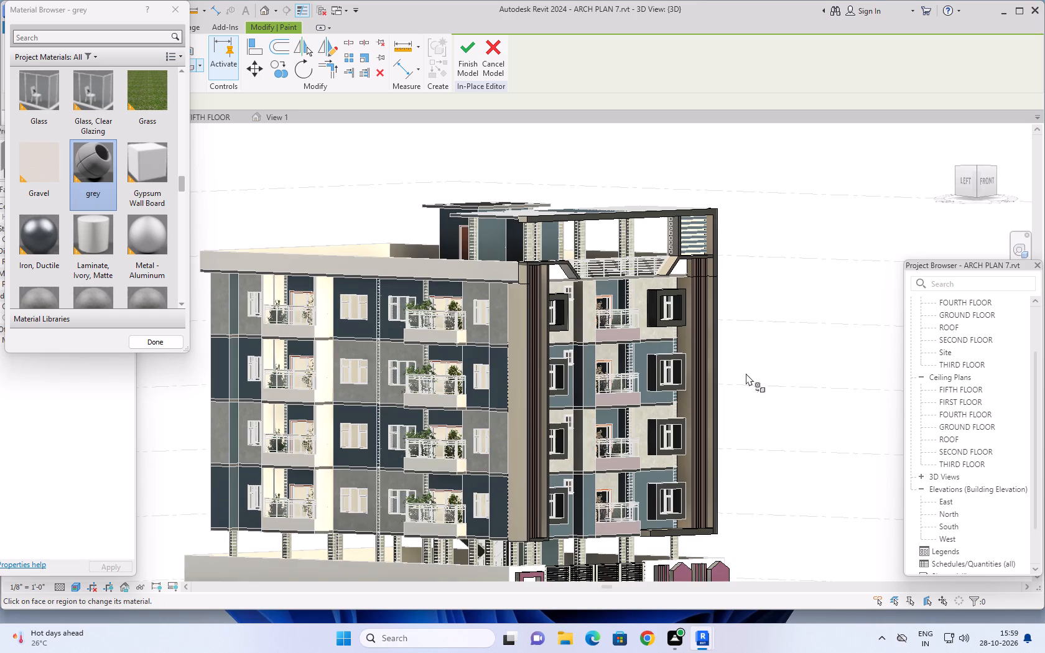
pyautogui.moveTo(746, 373); pyautogui.dragTo(728, 320, button='middle')
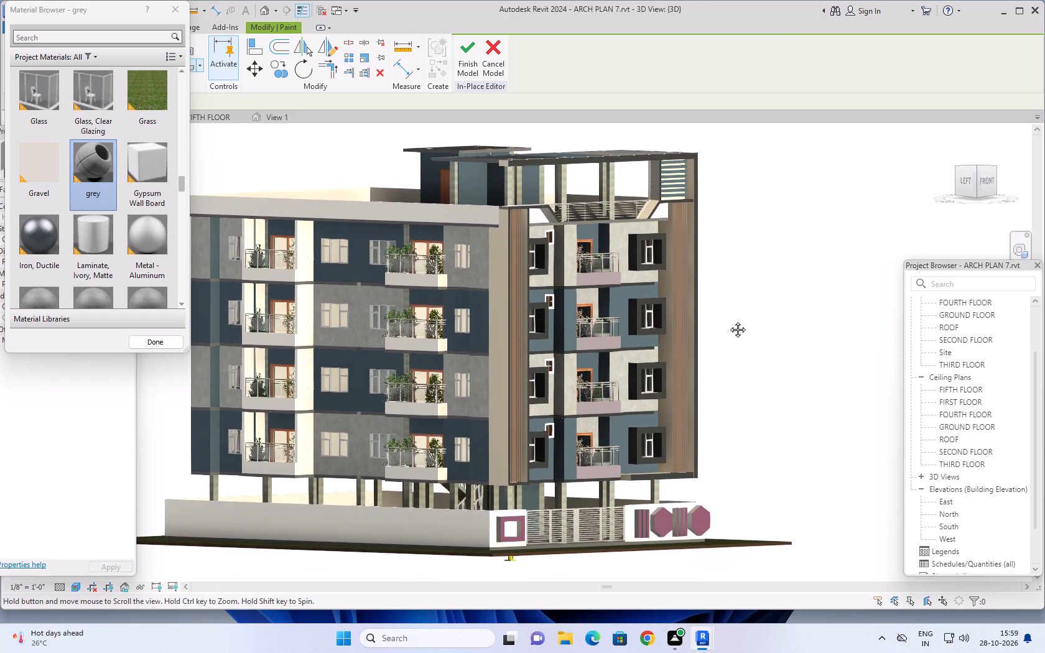
pyautogui.moveTo(728, 320); pyautogui.dragTo(736, 408, button='middle')
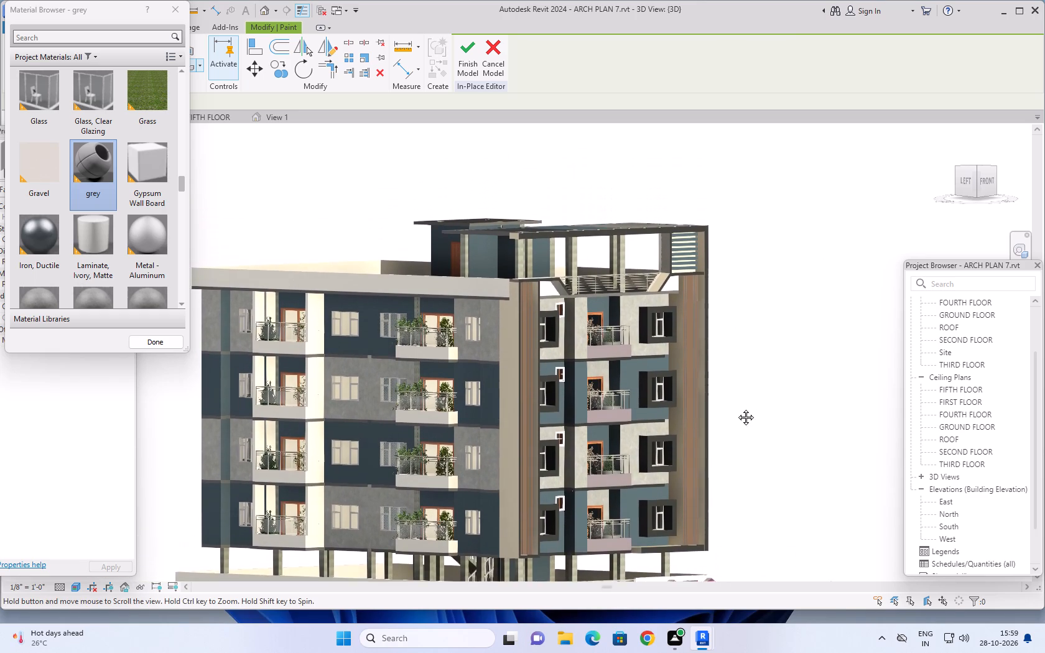
pyautogui.moveTo(736, 408); pyautogui.dragTo(725, 440, button='middle')
# Paint the vertical slats of both façade frames, including the short upper section on the right-hand frame, with Wood Planks.
pyautogui.scroll(-14, 127, 200)
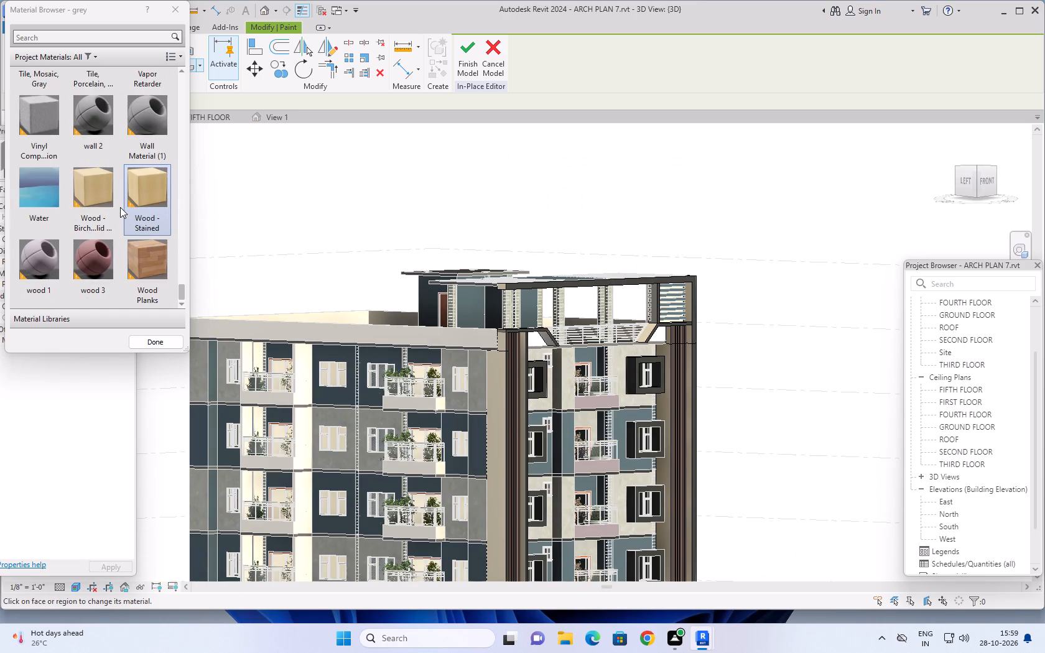
pyautogui.scroll(-1, 120, 207)
pyautogui.click(143, 263)
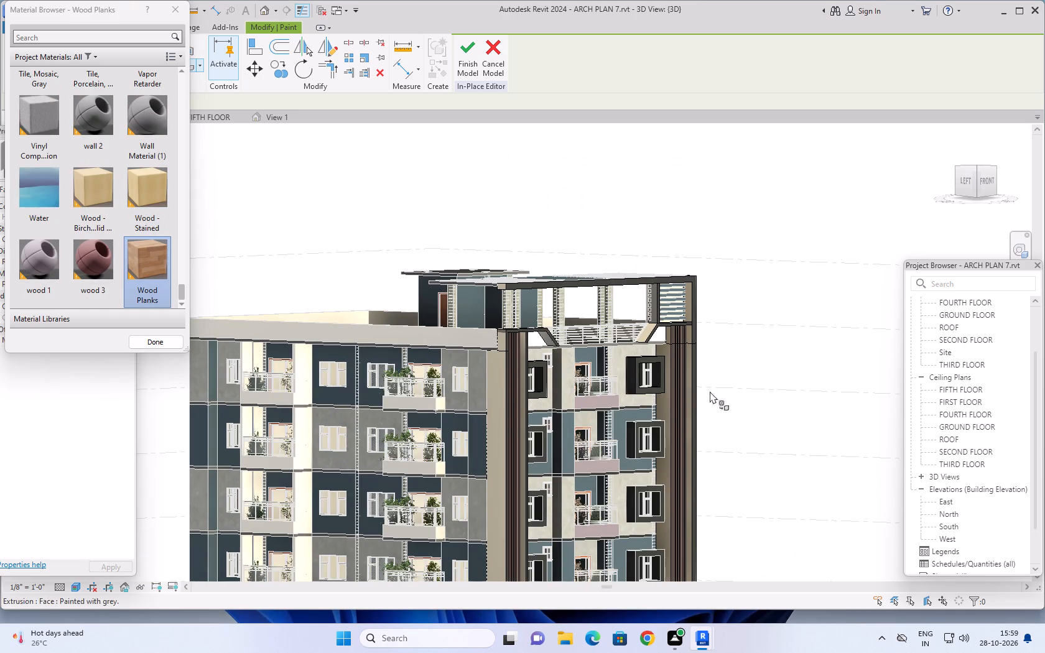
pyautogui.keyDown('shift'); pyautogui.moveTo(713, 391); pyautogui.dragTo(613, 414, button='middle'); pyautogui.keyUp('shift')
pyautogui.scroll(4, 566, 418)
pyautogui.click(562, 402)
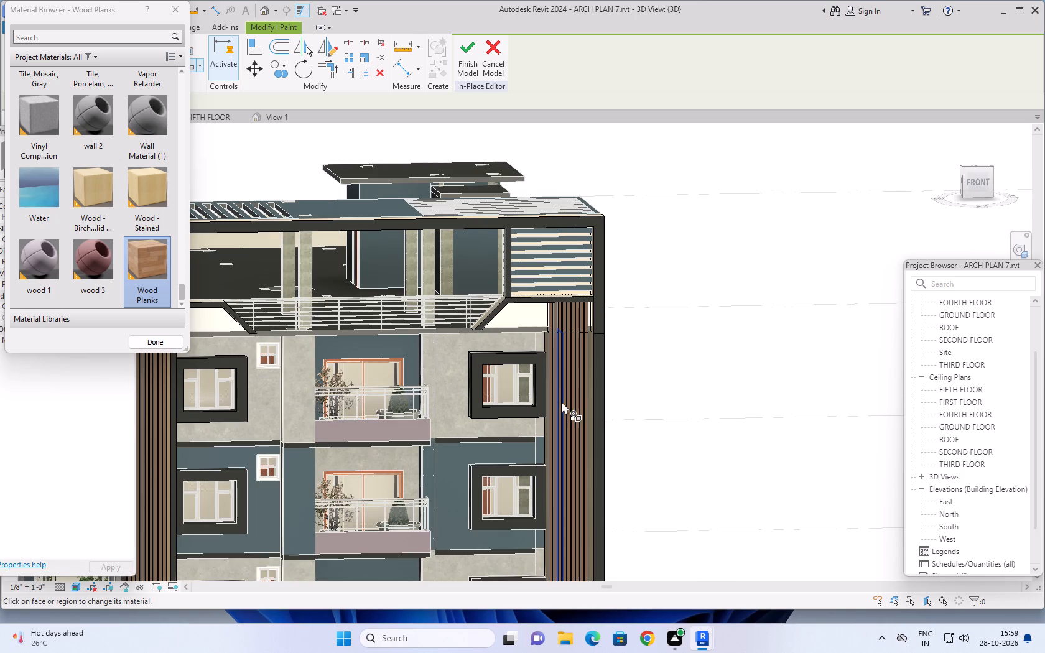
pyautogui.click(567, 406)
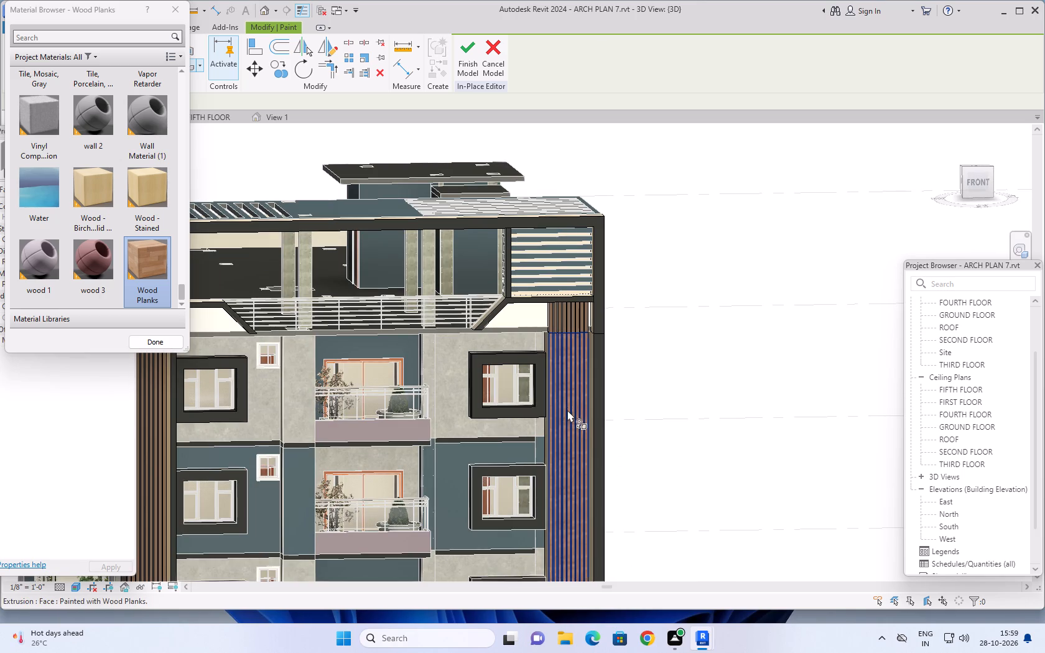
pyautogui.click(563, 327)
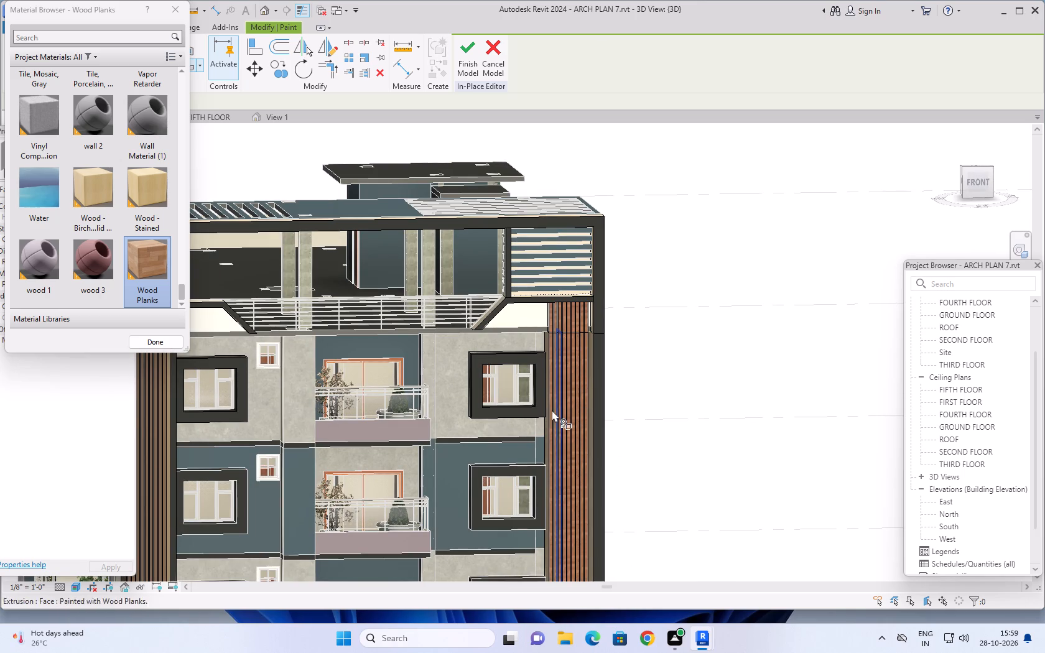
pyautogui.click(147, 431)
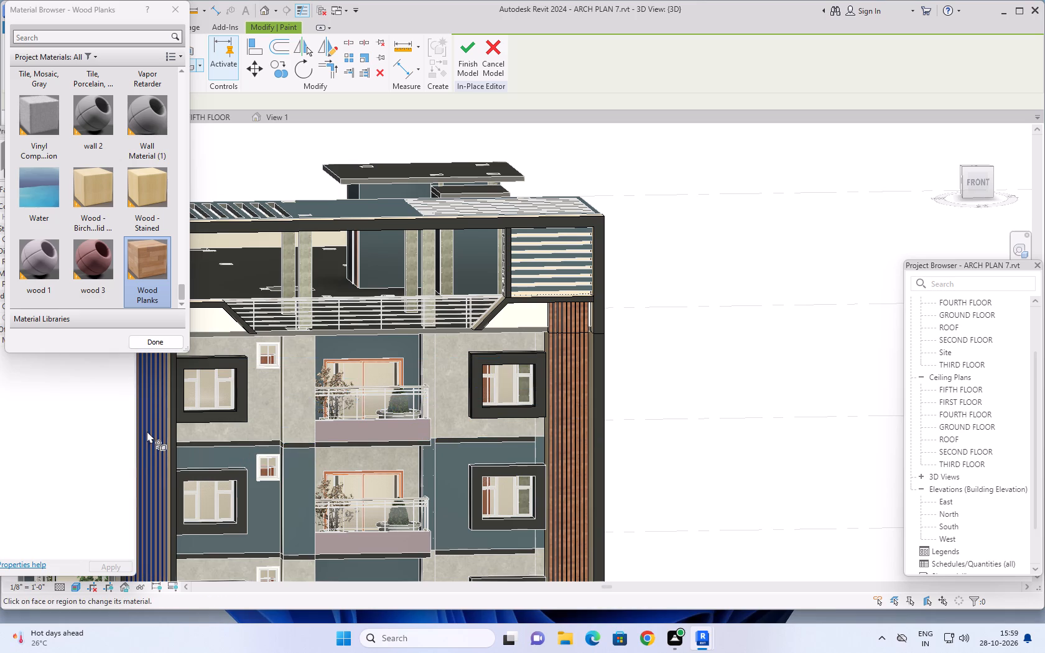
# Paint the hexagons and vertical bars on the front compound wall with the coffee brown material.
pyautogui.scroll(-3, 648, 417)
pyautogui.moveTo(660, 419); pyautogui.dragTo(661, 409, button='middle')
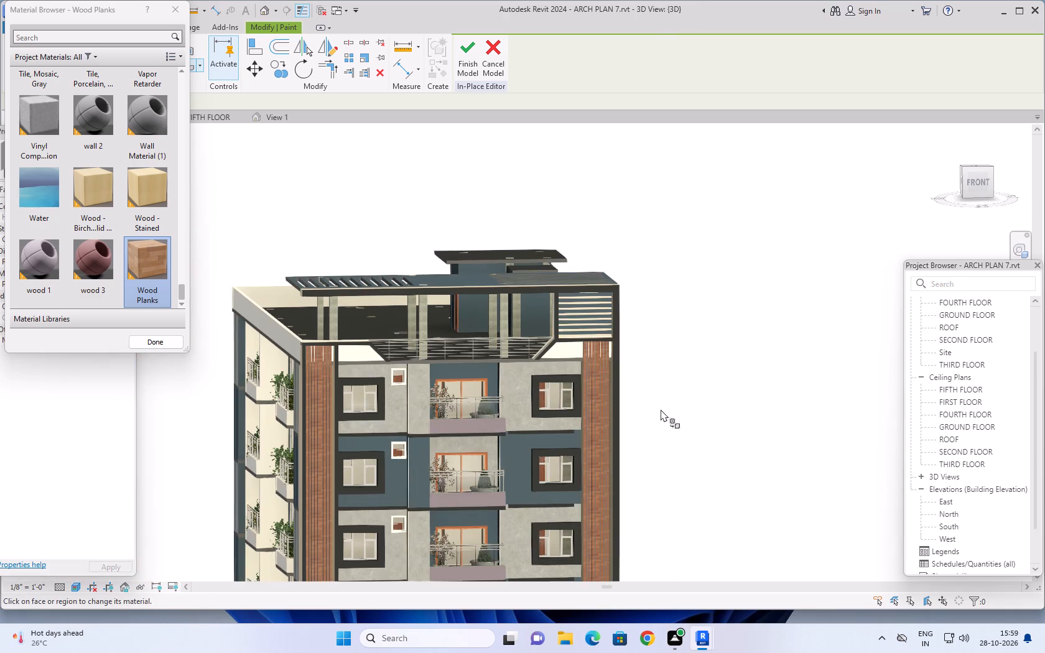
pyautogui.moveTo(661, 409); pyautogui.dragTo(669, 252, button='middle')
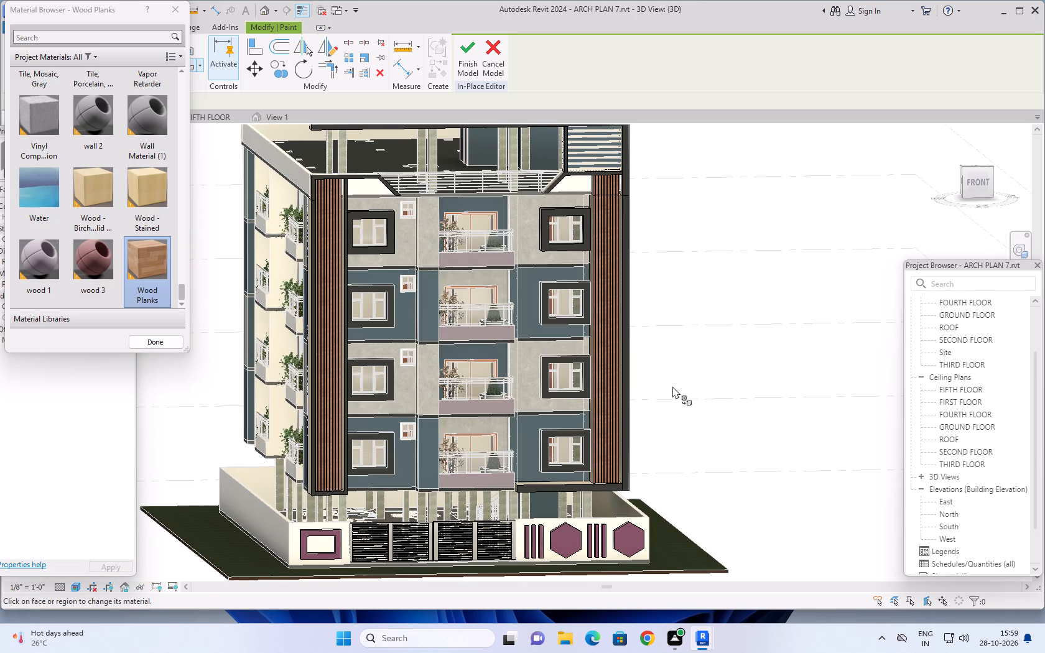
pyautogui.scroll(-2, 86, 214)
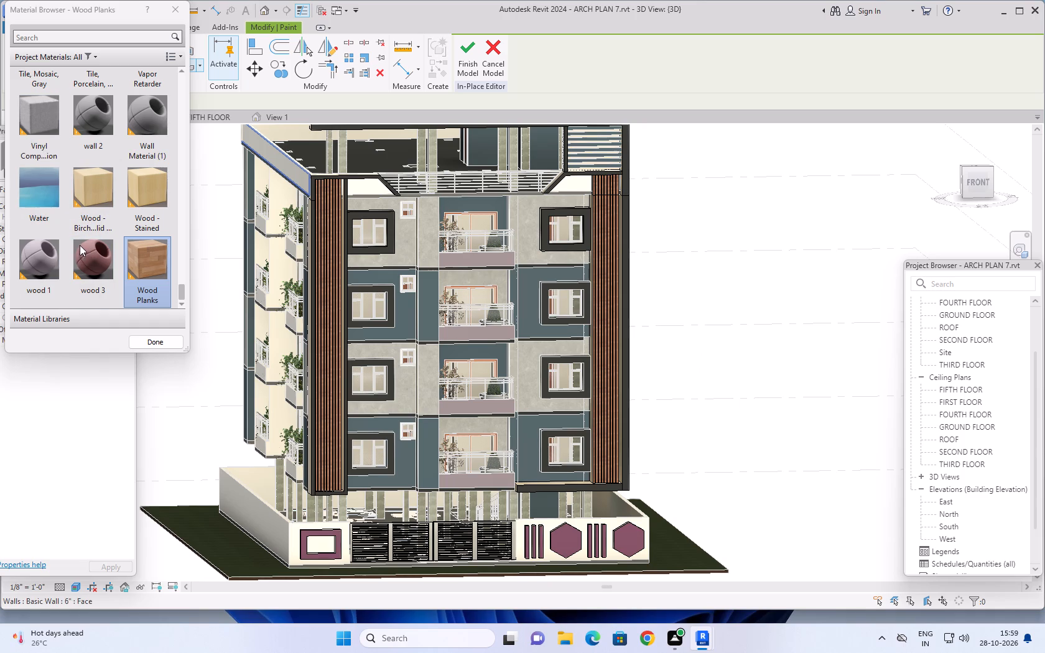
pyautogui.scroll(4, 80, 245)
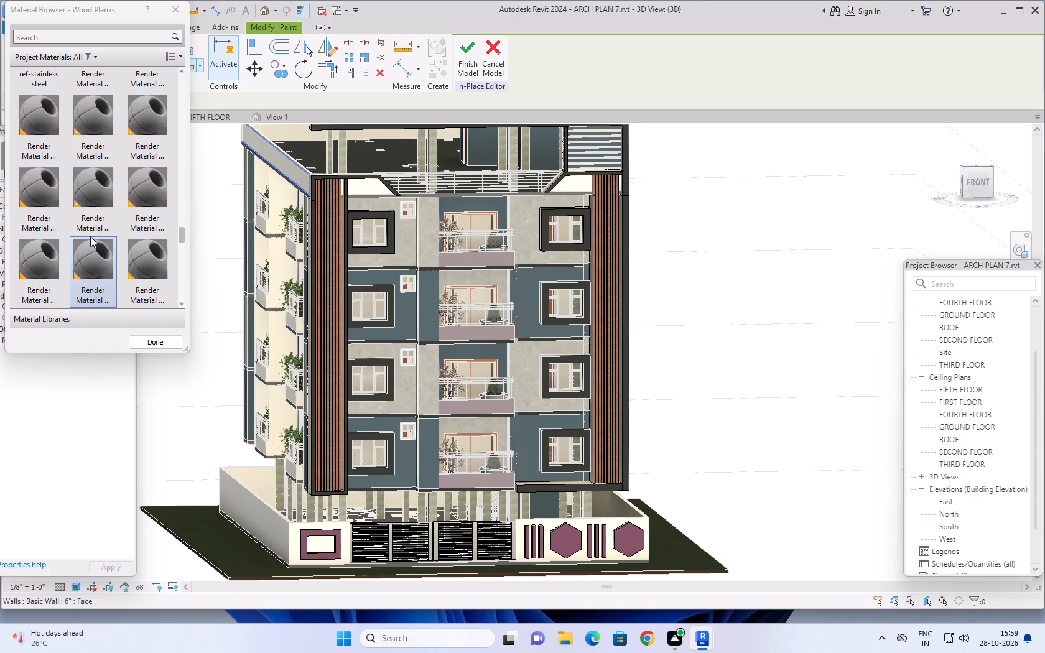
pyautogui.scroll(2, 92, 233)
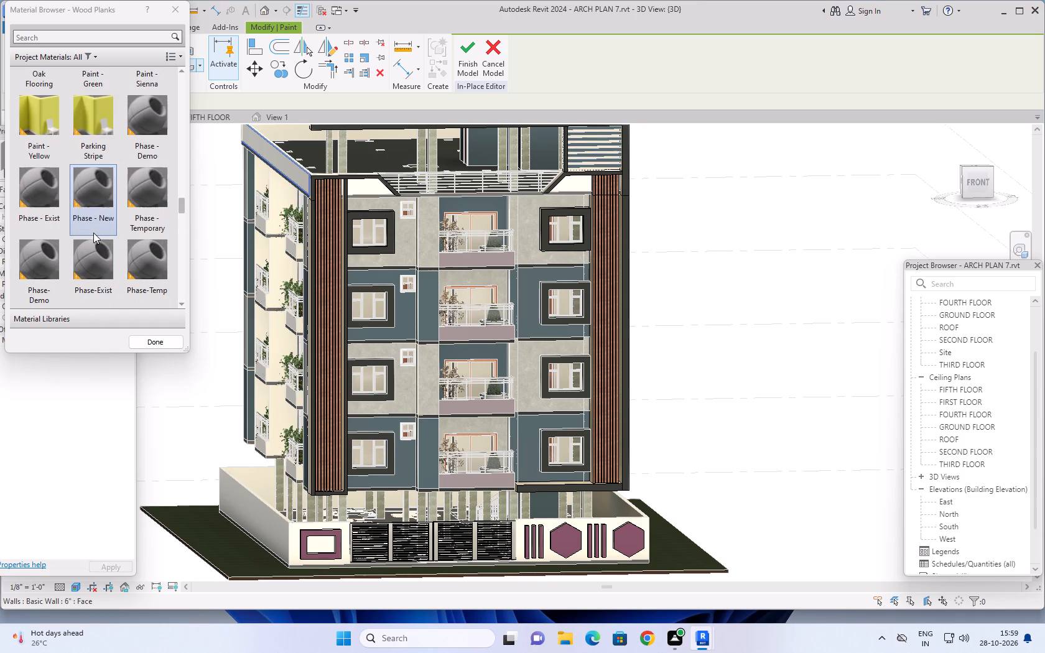
pyautogui.scroll(5, 93, 233)
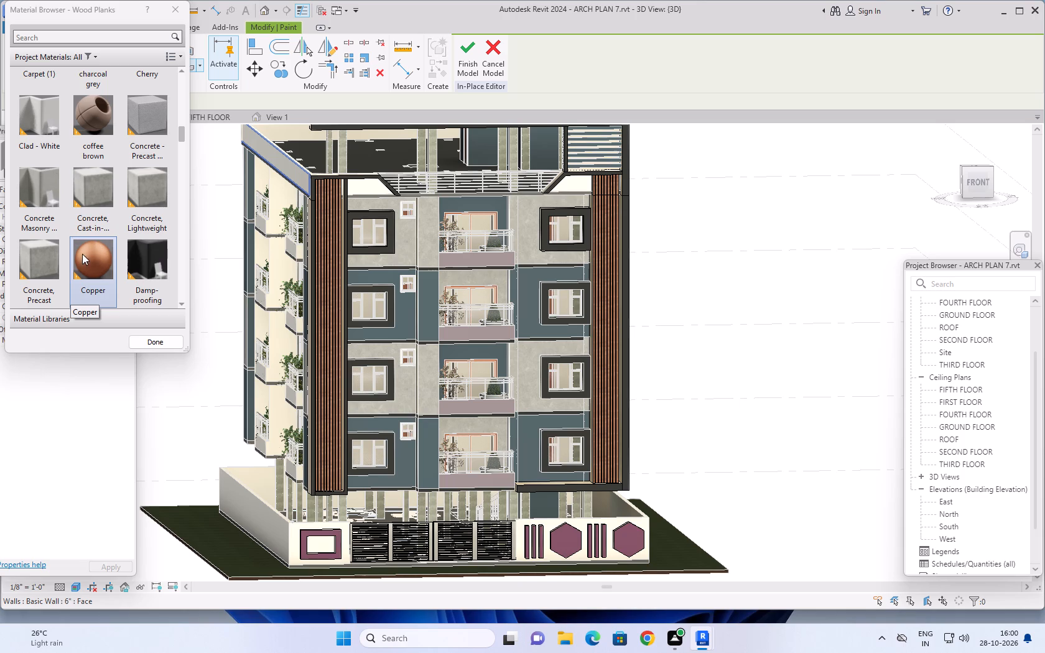
pyautogui.scroll(1, 88, 259)
pyautogui.scroll(-1, 88, 259)
pyautogui.click(95, 111)
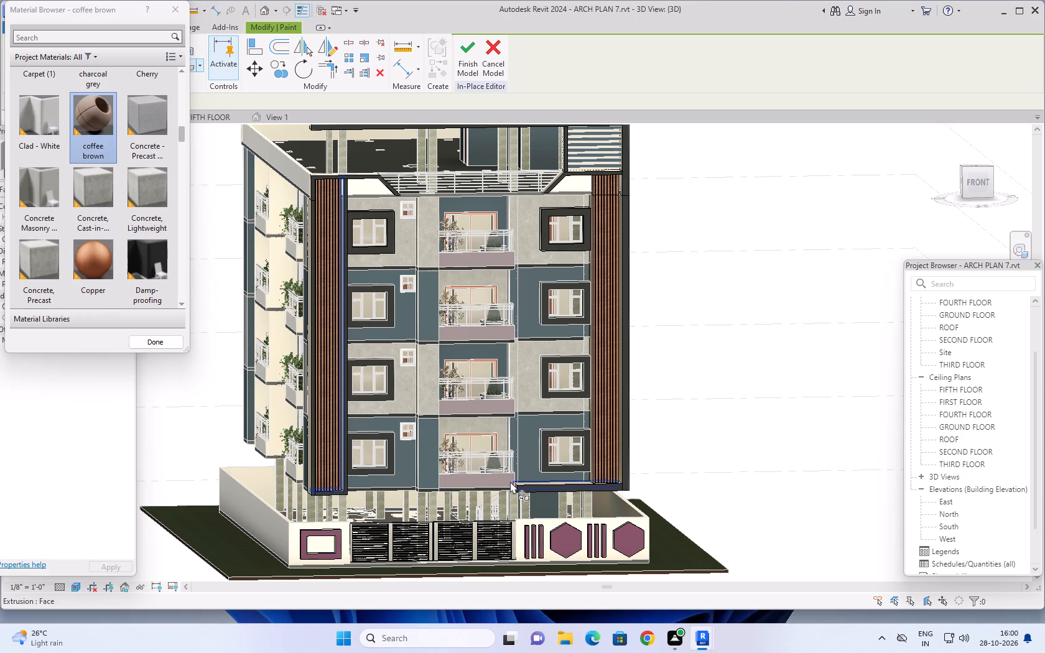
pyautogui.click(557, 533)
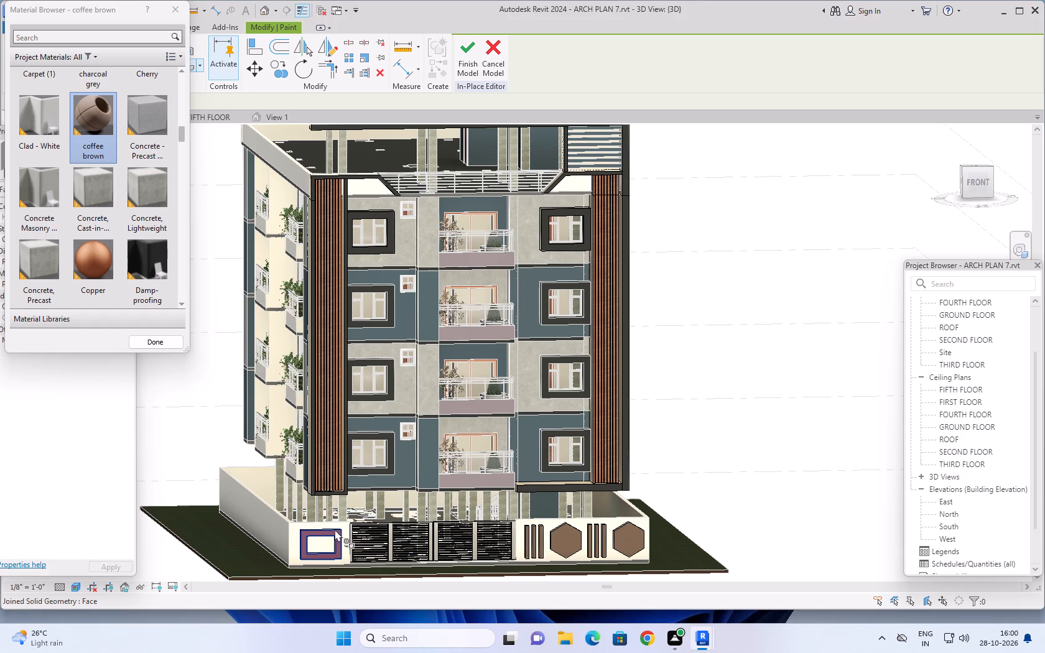
# Paint the rectangular frame on the compound wall beside the gate with coffee brown.
pyautogui.scroll(2, 328, 528)
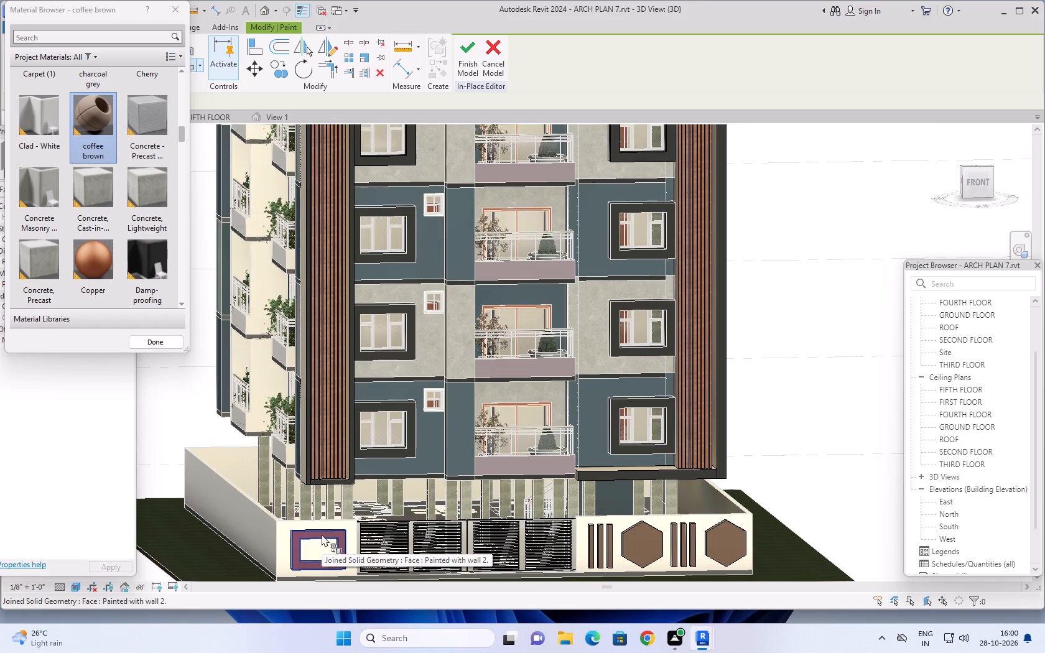
pyautogui.click(322, 534)
pyautogui.scroll(-4, 804, 444)
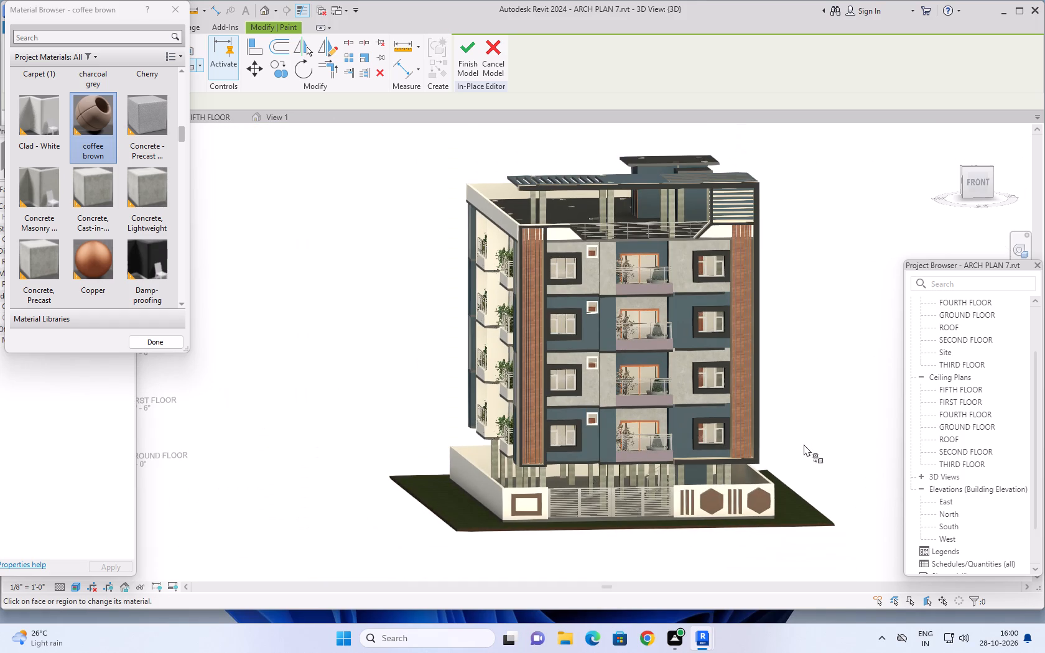
# Finish the in-place model edit and leave the Paint command.
pyautogui.moveTo(806, 420); pyautogui.dragTo(759, 474, button='middle')
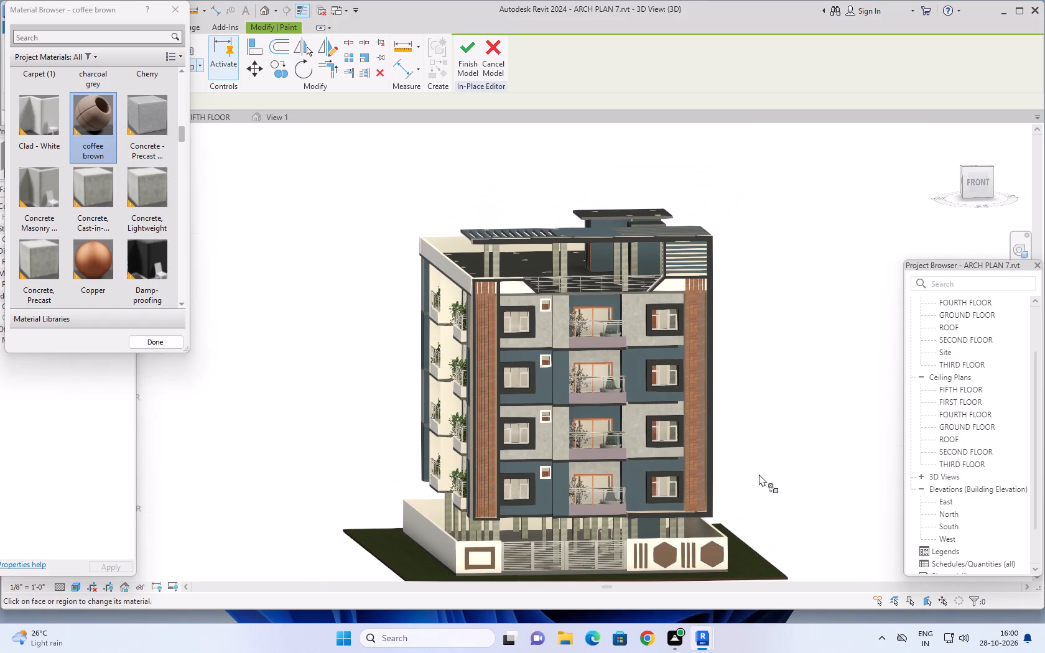
pyautogui.scroll(1, 759, 474)
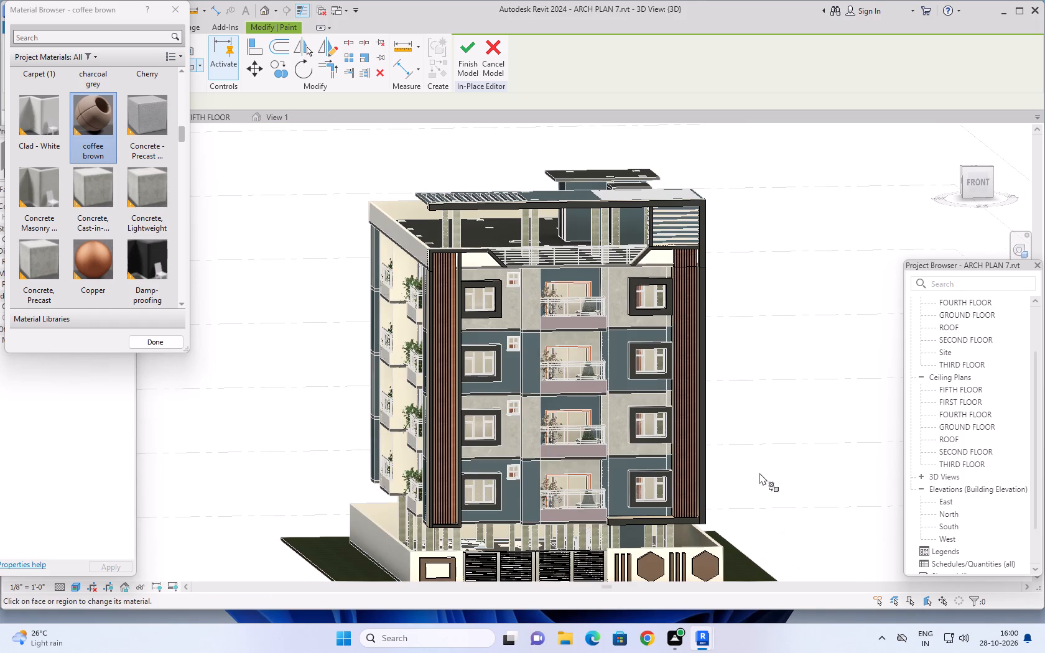
pyautogui.moveTo(768, 405); pyautogui.dragTo(714, 417, button='middle')
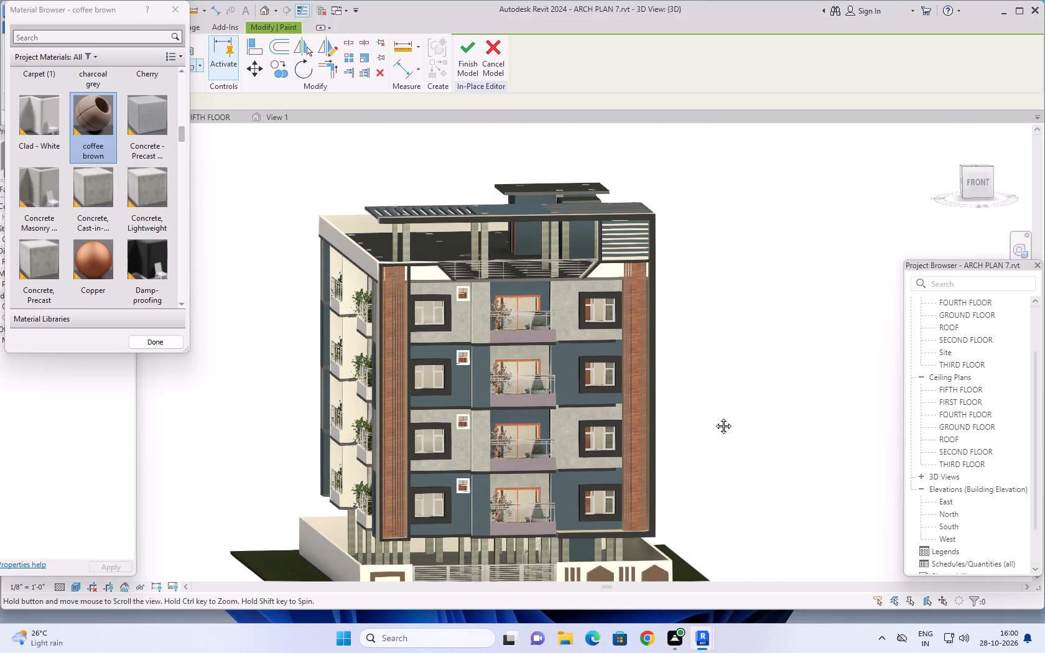
pyautogui.moveTo(714, 417); pyautogui.dragTo(661, 398, button='middle')
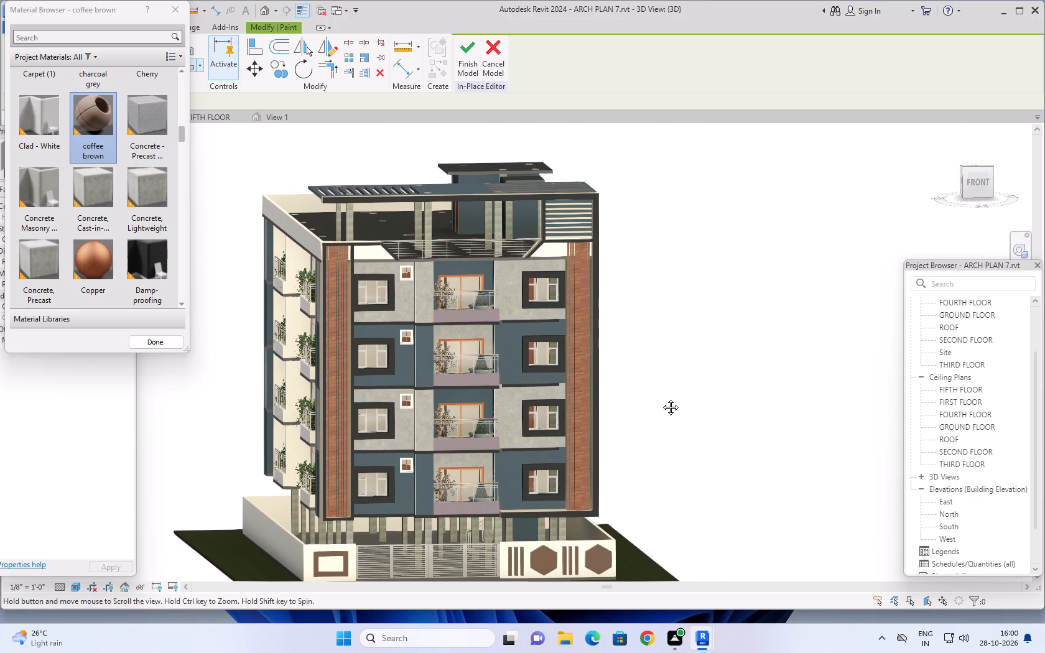
pyautogui.moveTo(661, 398); pyautogui.dragTo(675, 400, button='middle')
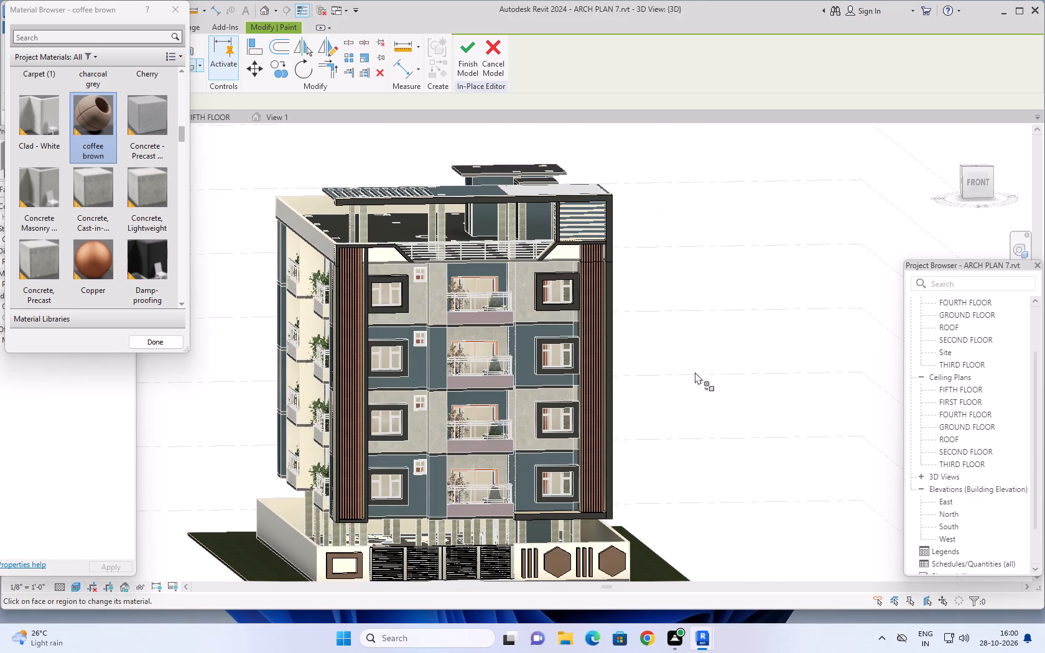
pyautogui.click(471, 53)
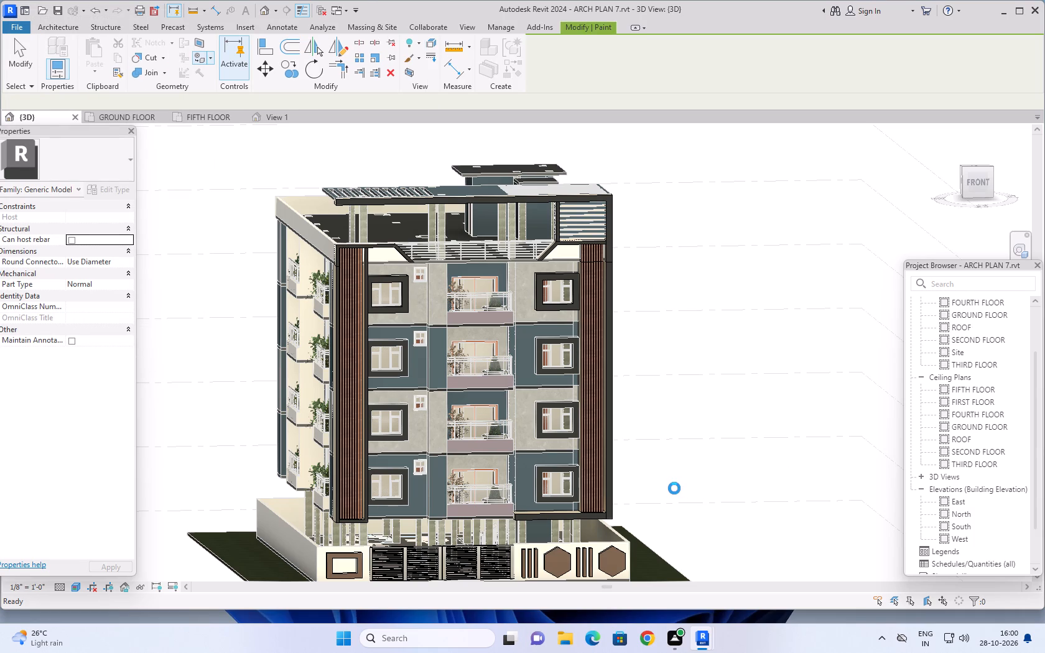
pyautogui.moveTo(674, 489); pyautogui.dragTo(743, 491, button='middle')
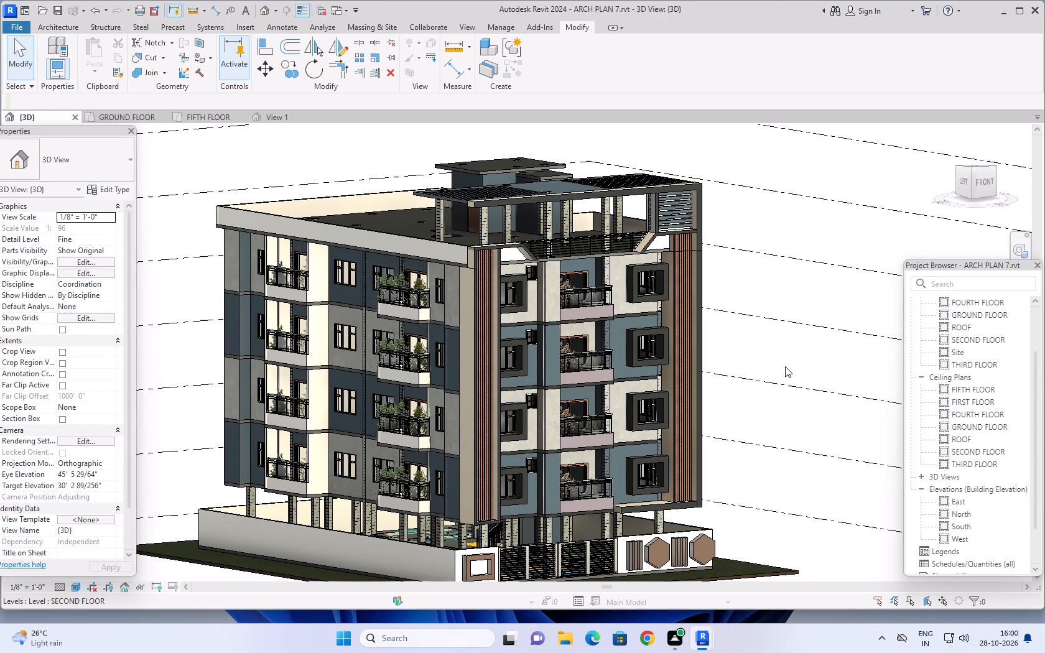
pyautogui.press('Escape')
pyautogui.press('Escape')
# Examine the repainted building from the front-left corner, from a raised front angle and straight on from the front.
pyautogui.scroll(-1, 789, 363)
pyautogui.moveTo(785, 358); pyautogui.dragTo(767, 310, button='middle')
pyautogui.scroll(-1, 767, 310)
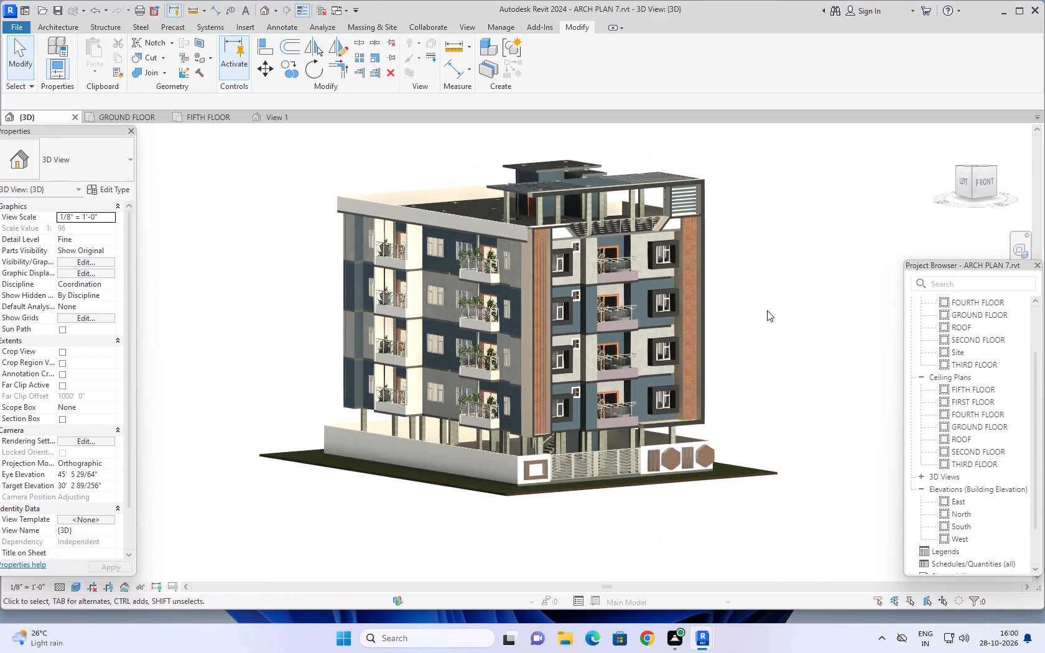
pyautogui.keyDown('shift'); pyautogui.moveTo(777, 320); pyautogui.dragTo(761, 348, button='middle'); pyautogui.keyUp('shift')
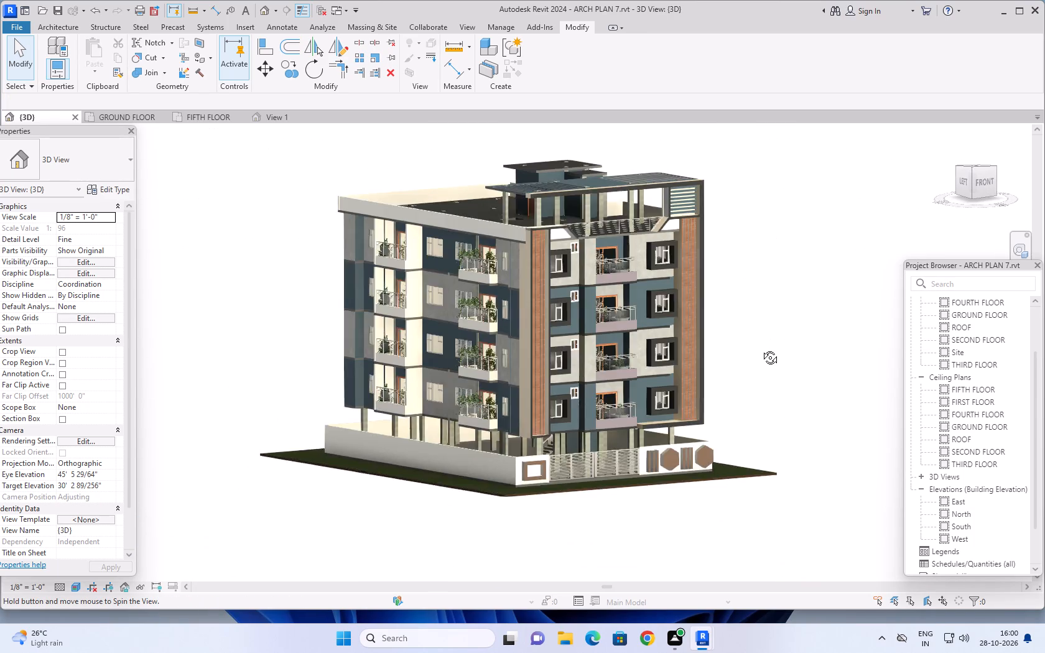
pyautogui.keyDown('shift'); pyautogui.moveTo(761, 348); pyautogui.dragTo(802, 341, button='middle'); pyautogui.keyUp('shift')
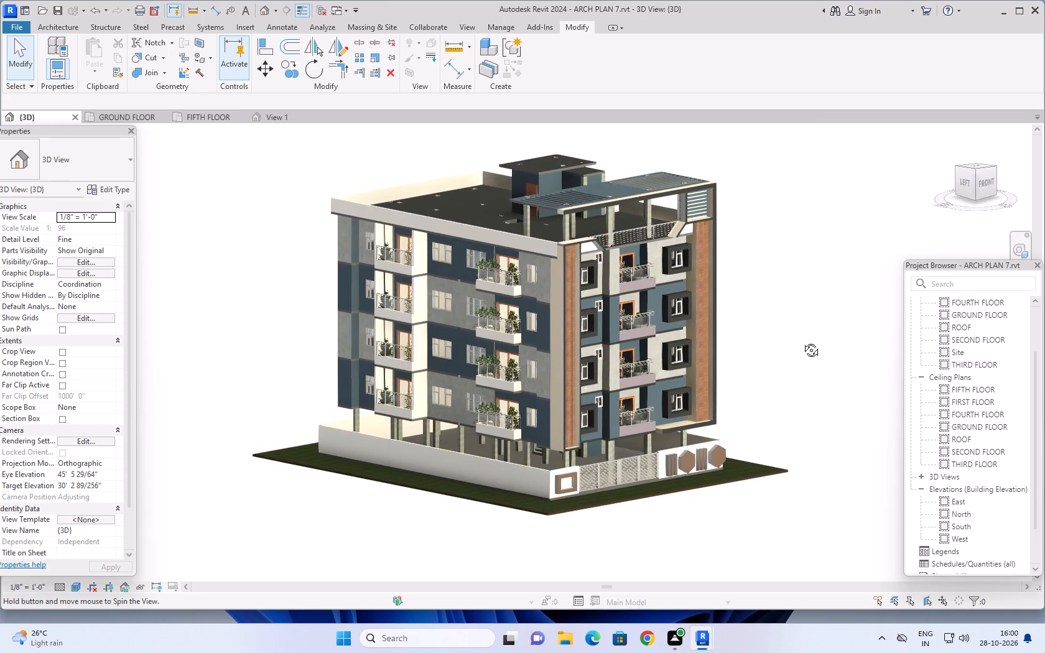
pyautogui.keyDown('shift'); pyautogui.moveTo(802, 341); pyautogui.dragTo(804, 338, button='middle'); pyautogui.keyUp('shift')
pyautogui.moveTo(796, 344); pyautogui.dragTo(775, 390, button='middle')
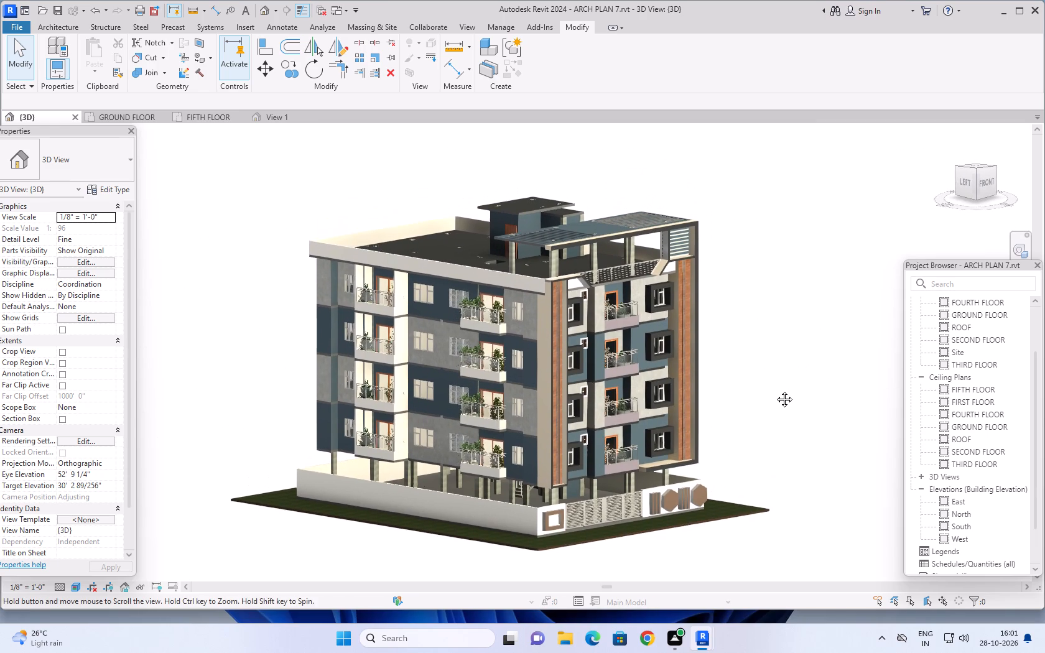
pyautogui.moveTo(775, 390); pyautogui.dragTo(774, 402, button='middle')
pyautogui.scroll(2, 757, 409)
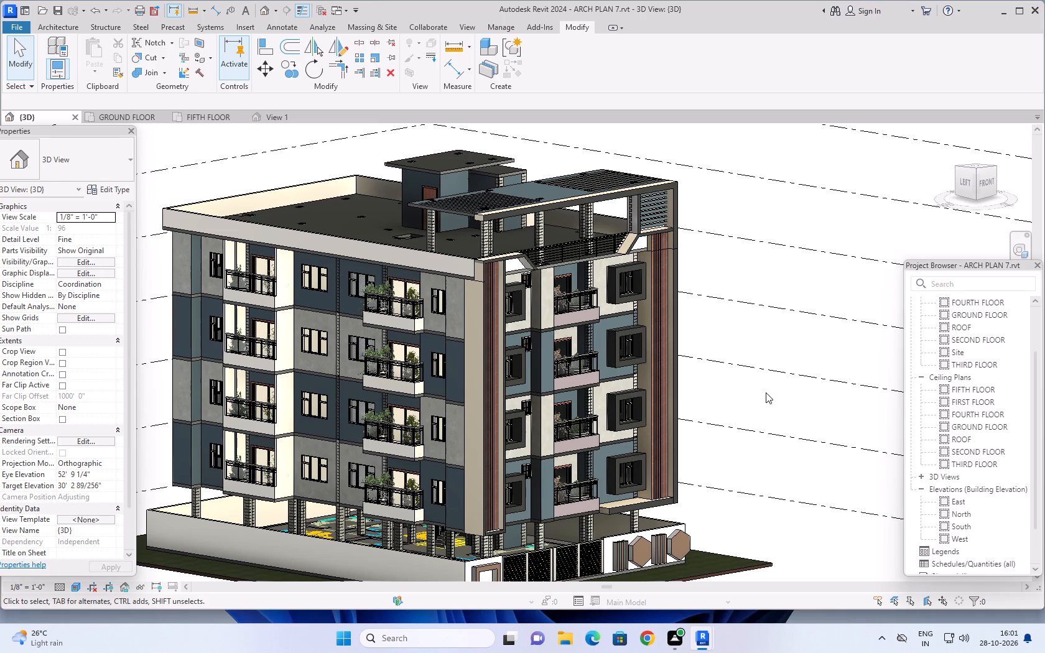
pyautogui.scroll(-2, 763, 399)
pyautogui.keyDown('shift'); pyautogui.moveTo(774, 410); pyautogui.dragTo(676, 404, button='middle'); pyautogui.keyUp('shift')
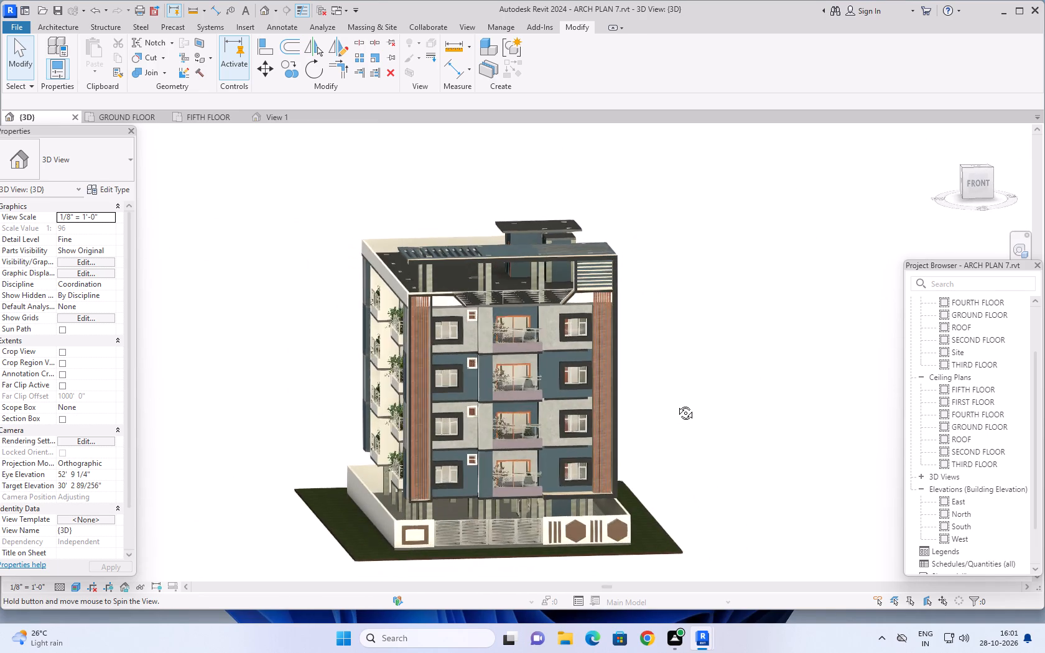
pyautogui.keyDown('shift'); pyautogui.moveTo(676, 404); pyautogui.dragTo(679, 395, button='middle'); pyautogui.keyUp('shift')
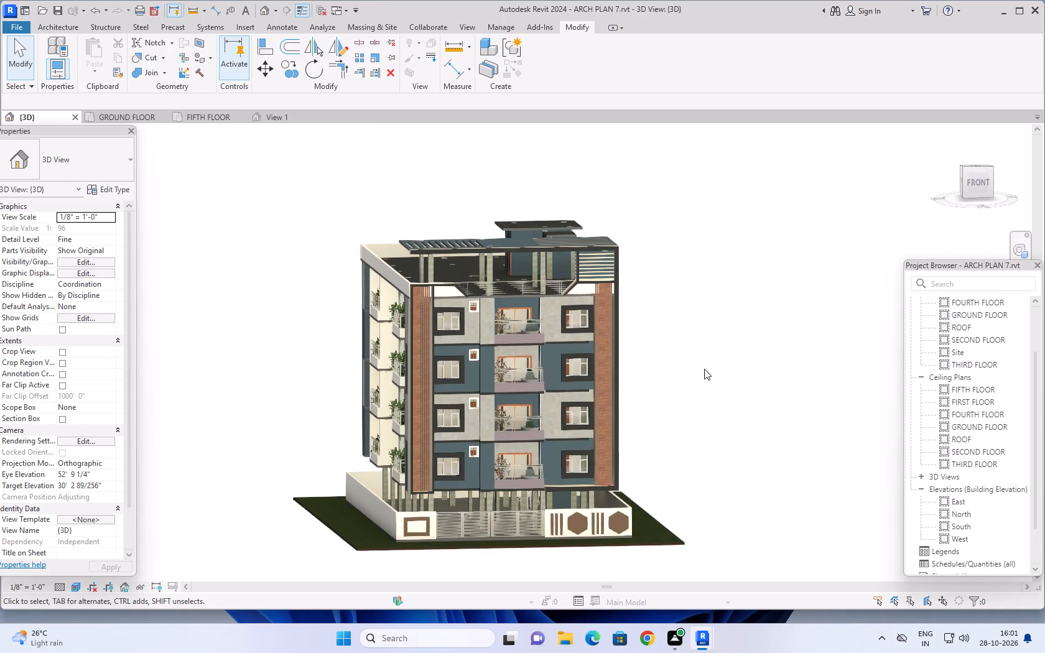
pyautogui.moveTo(704, 369); pyautogui.dragTo(712, 401, button='middle')
pyautogui.click(982, 178)
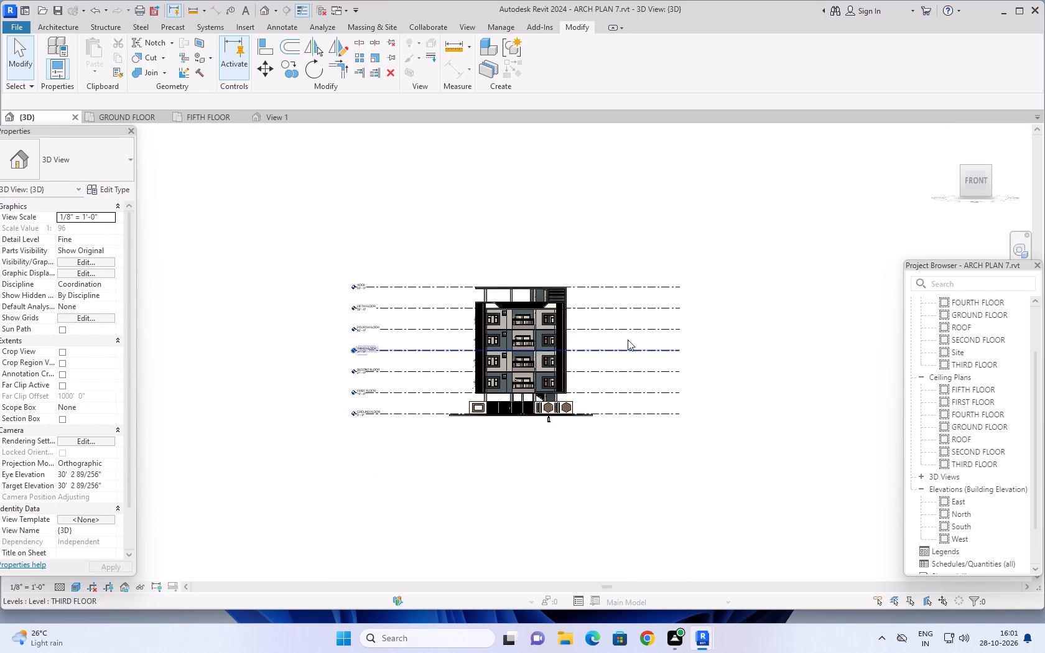
pyautogui.scroll(3, 694, 298)
pyautogui.moveTo(641, 224); pyautogui.dragTo(722, 251, button='middle')
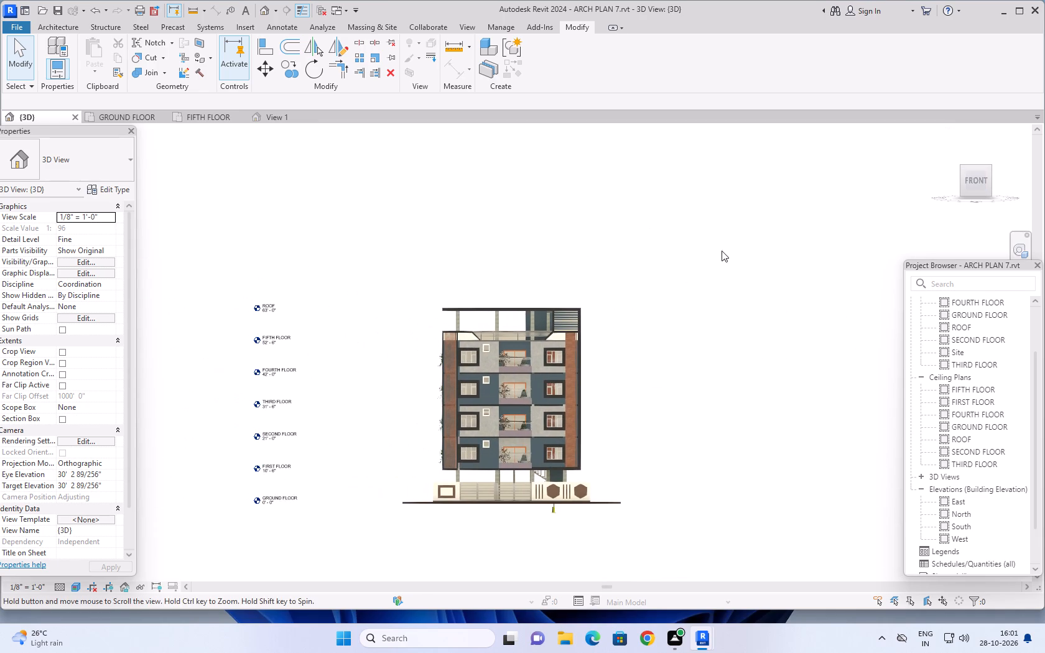
# Open the South building elevation and show the whole façade with all its level lines.
pyautogui.scroll(-1, 972, 437)
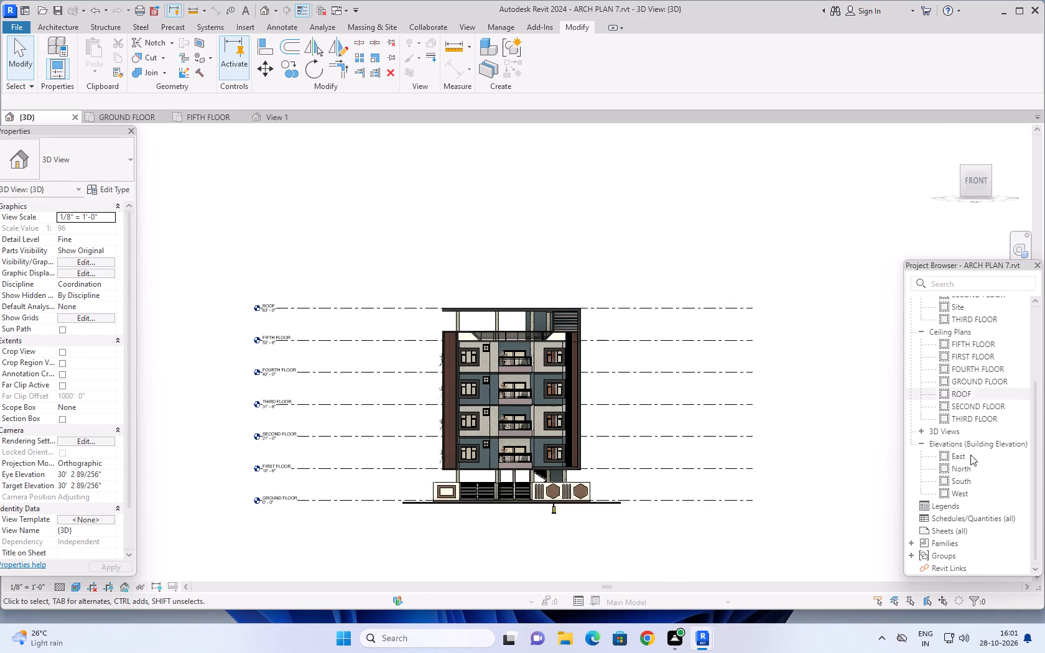
pyautogui.doubleClick(974, 482)
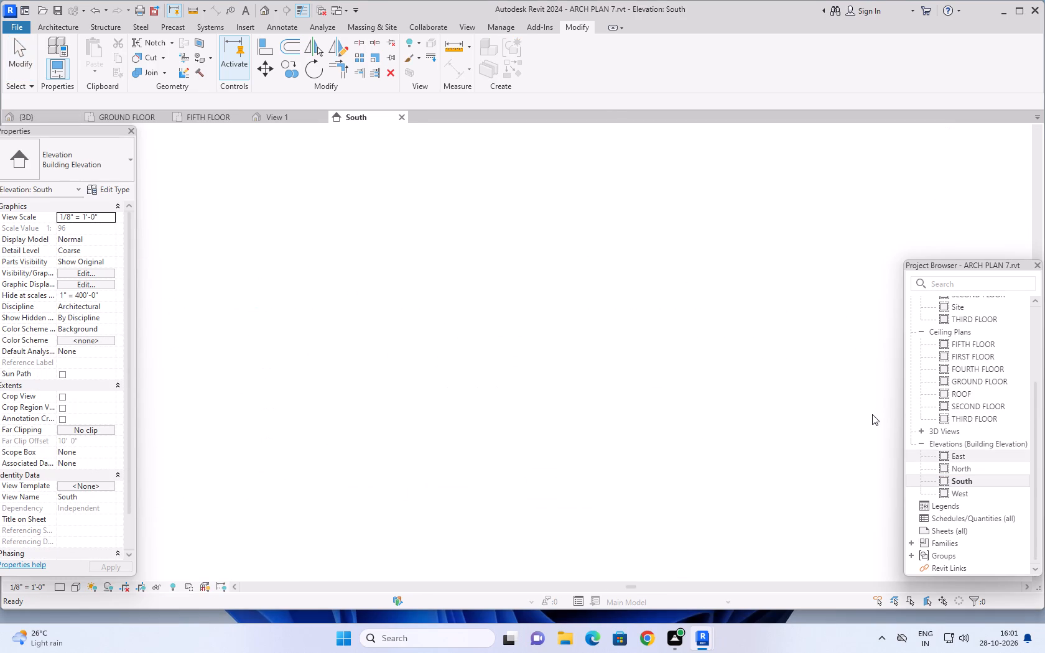
pyautogui.scroll(-1, 692, 274)
pyautogui.moveTo(710, 258); pyautogui.dragTo(710, 258, button='middle')
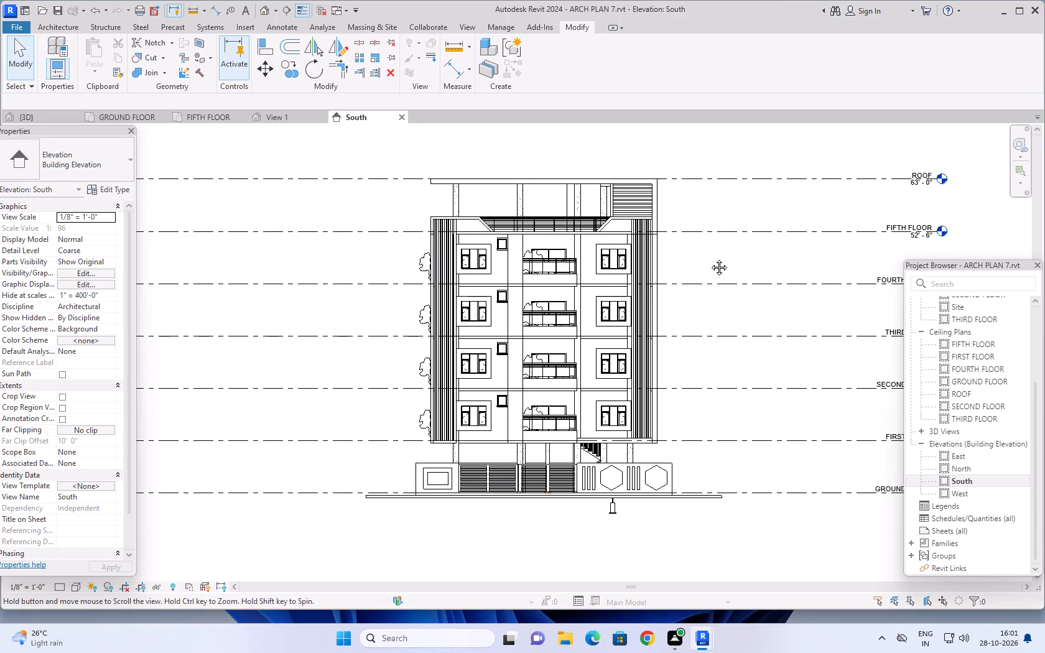
pyautogui.moveTo(710, 258); pyautogui.dragTo(690, 294, button='middle')
pyautogui.scroll(-3, 692, 290)
# Shorten the level lines at both ends in the South elevation so they extend only a short distance beyond the building.
pyautogui.click(449, 240)
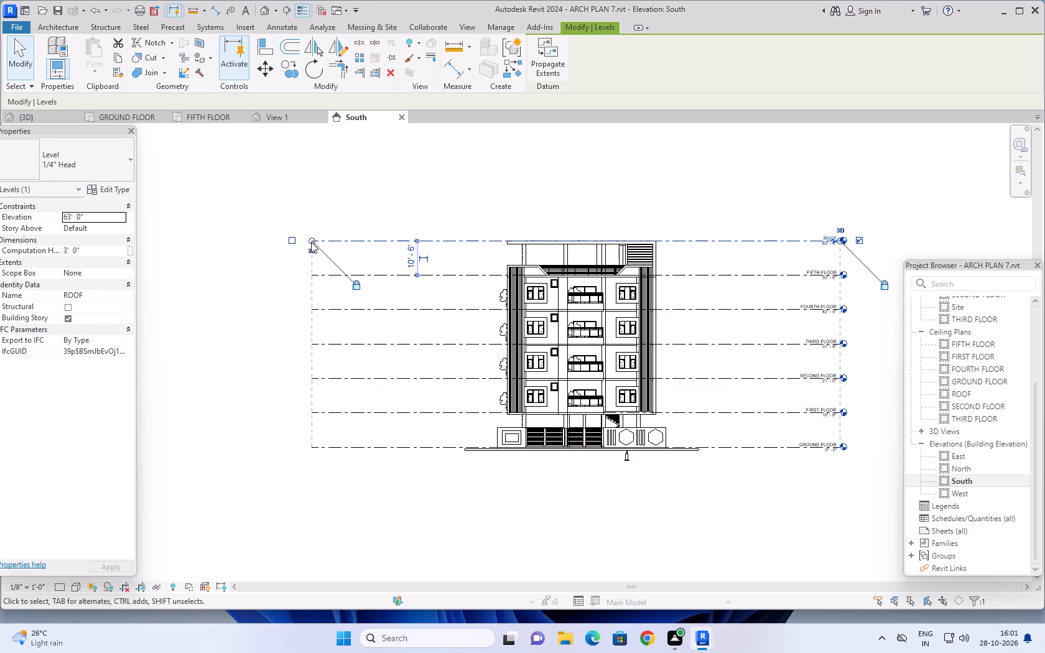
pyautogui.moveTo(311, 241); pyautogui.dragTo(391, 248)
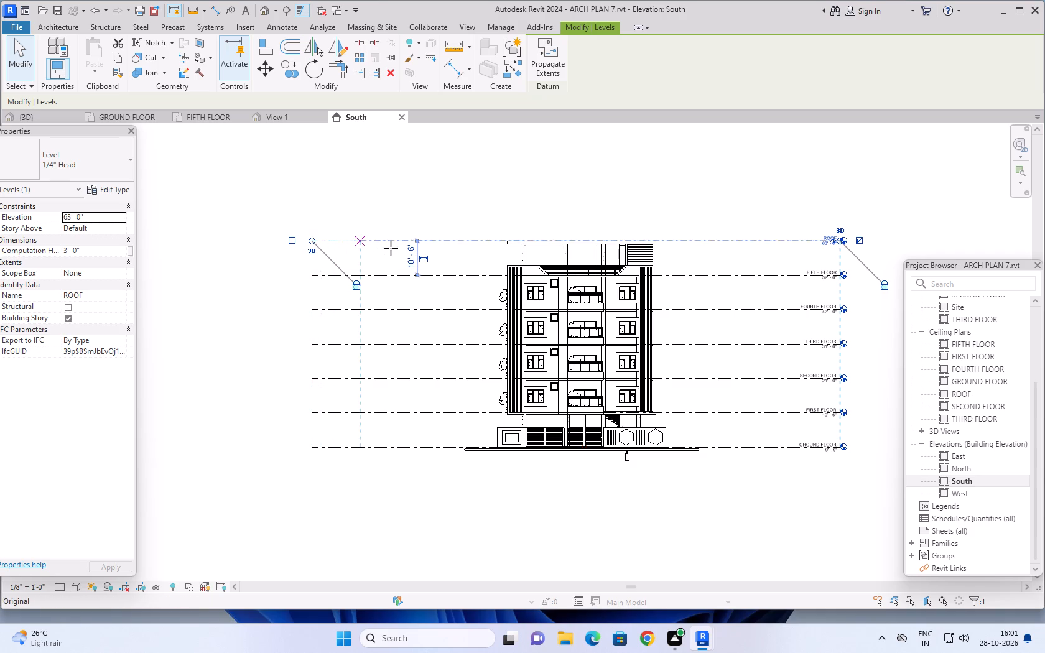
pyautogui.moveTo(391, 248); pyautogui.dragTo(440, 248)
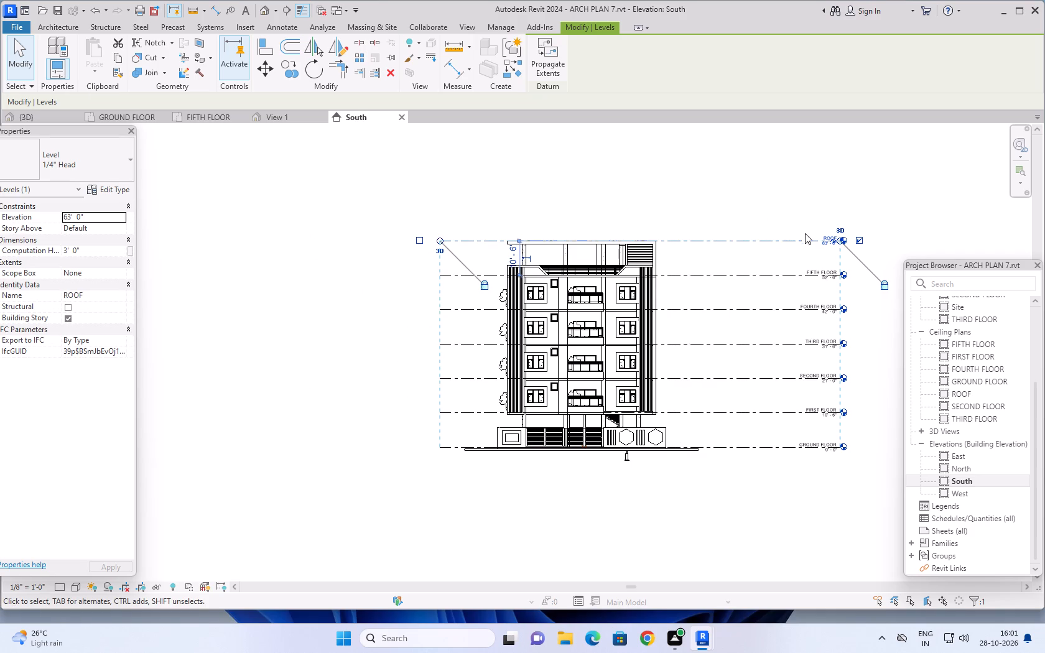
pyautogui.scroll(1, 810, 240)
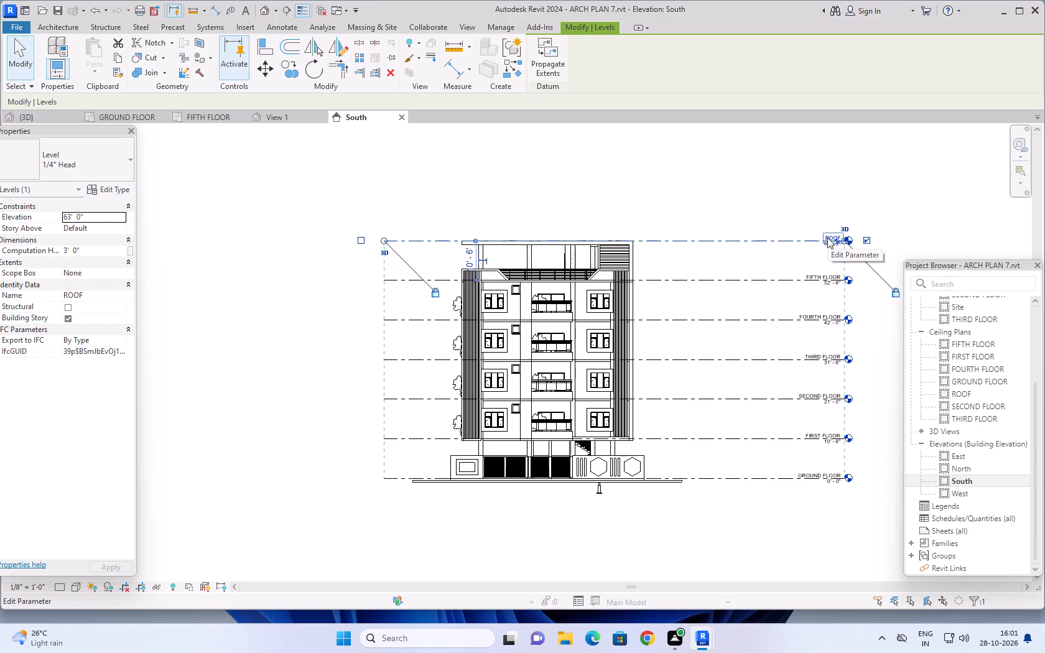
pyautogui.scroll(3, 852, 239)
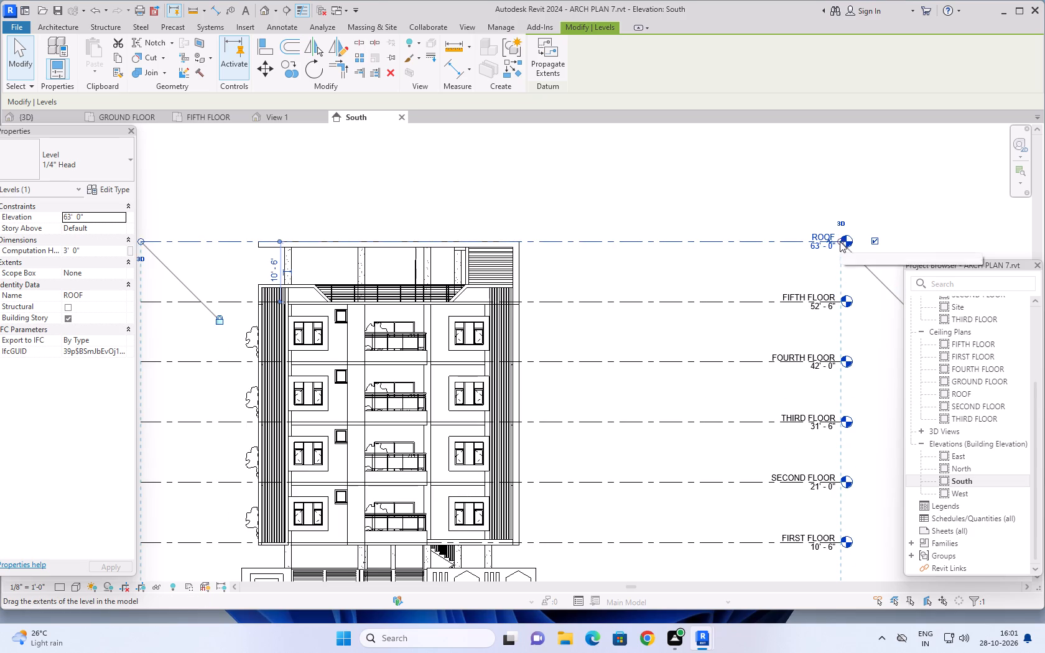
pyautogui.moveTo(840, 241); pyautogui.dragTo(685, 245)
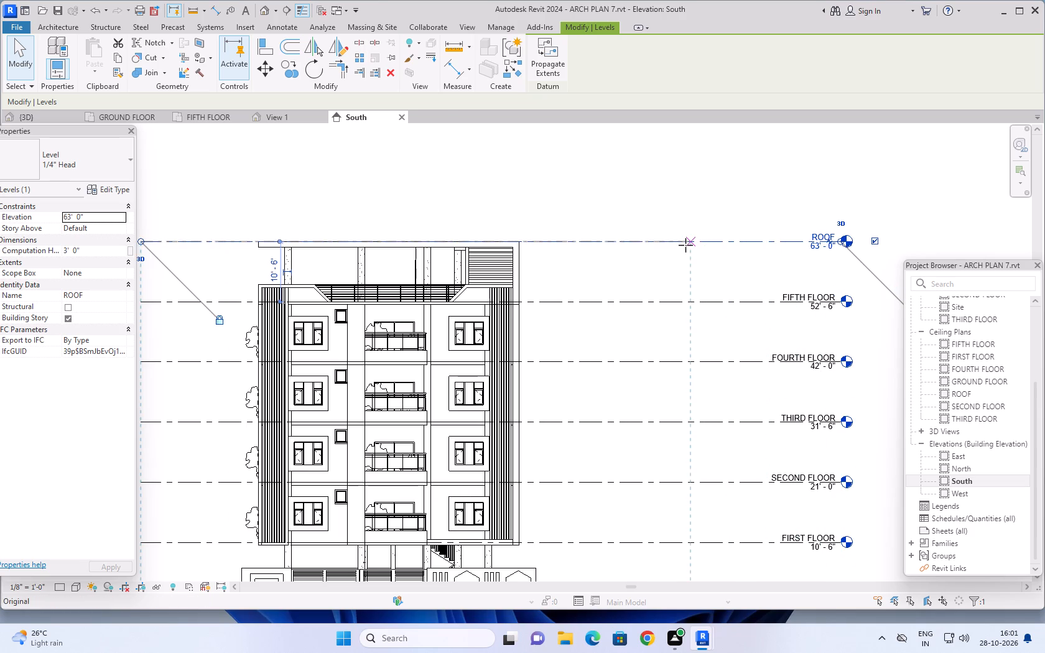
pyautogui.moveTo(685, 245); pyautogui.dragTo(685, 245)
pyautogui.scroll(-2, 766, 197)
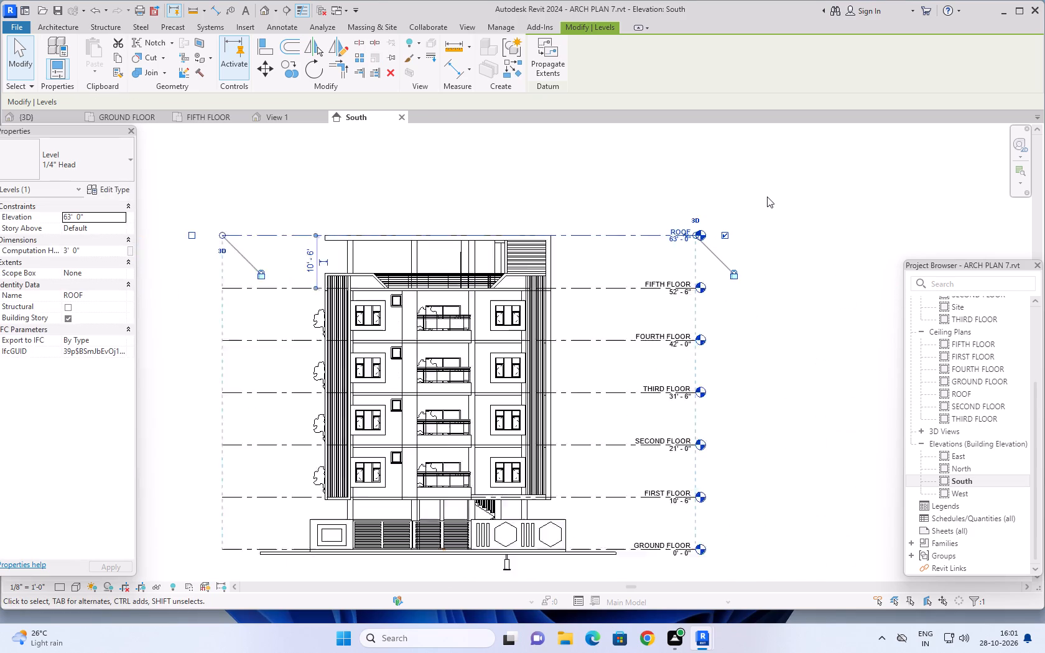
pyautogui.scroll(-1, 771, 195)
pyautogui.press('Escape')
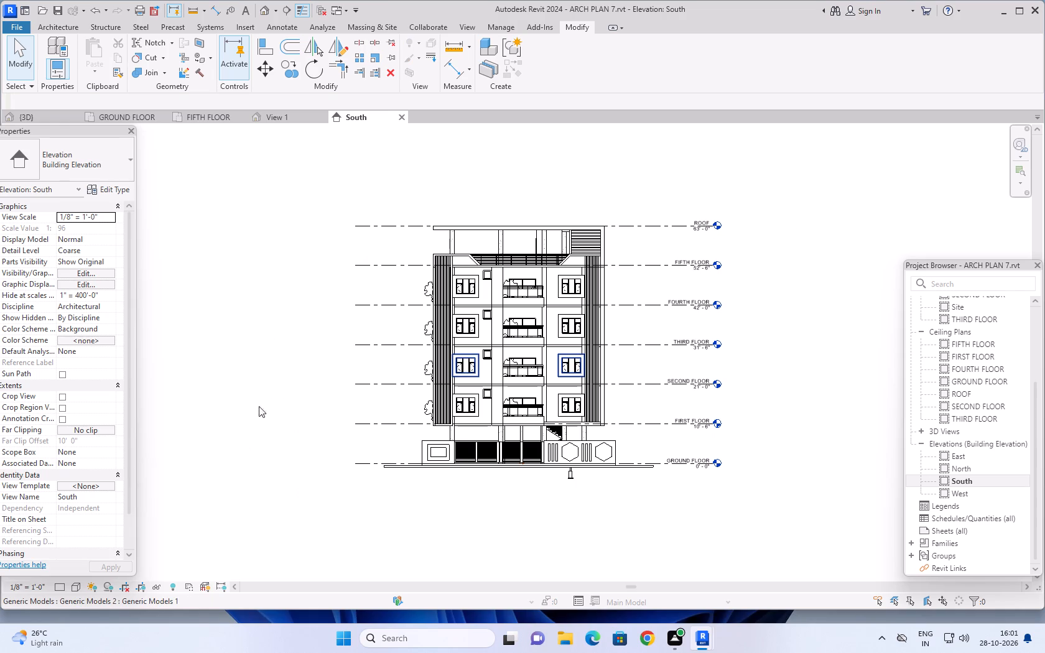
# Set the South elevation's visual style to Realistic.
pyautogui.click(73, 586)
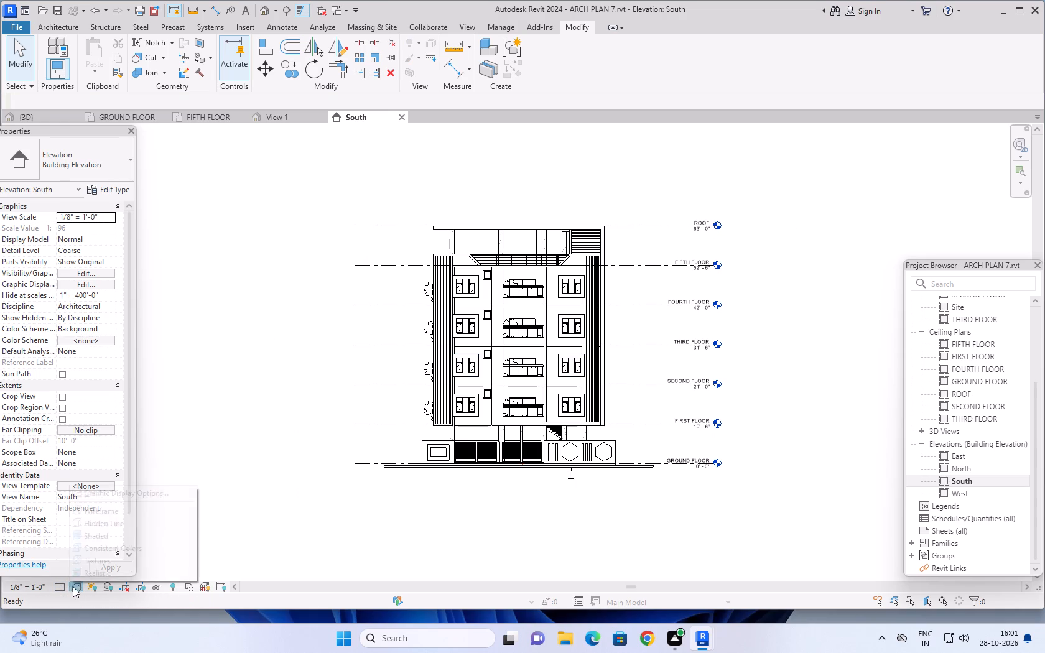
pyautogui.click(98, 570)
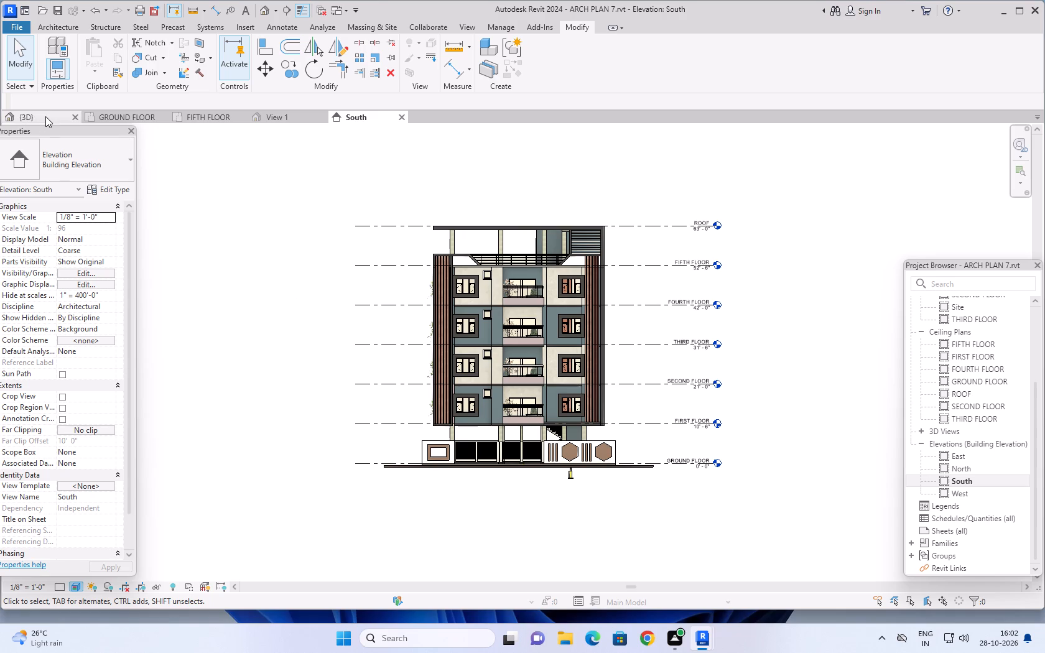
# Place a perspective camera in the GROUND FLOOR plan outside the south-east site corner, aimed north-west across the building.
pyautogui.click(114, 113)
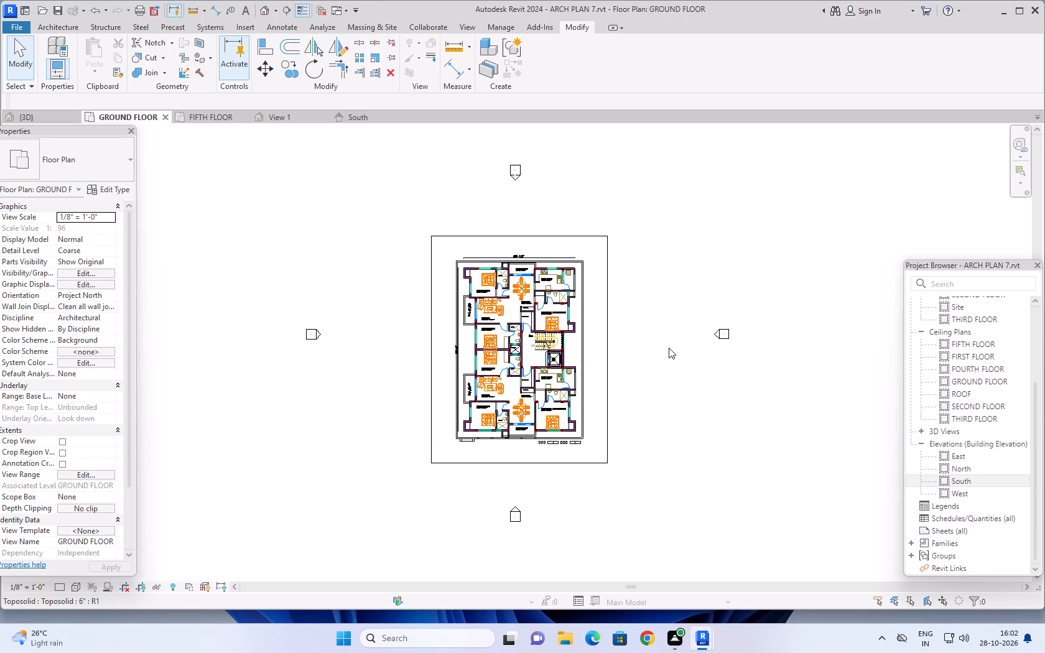
pyautogui.moveTo(669, 348); pyautogui.dragTo(666, 336, button='middle')
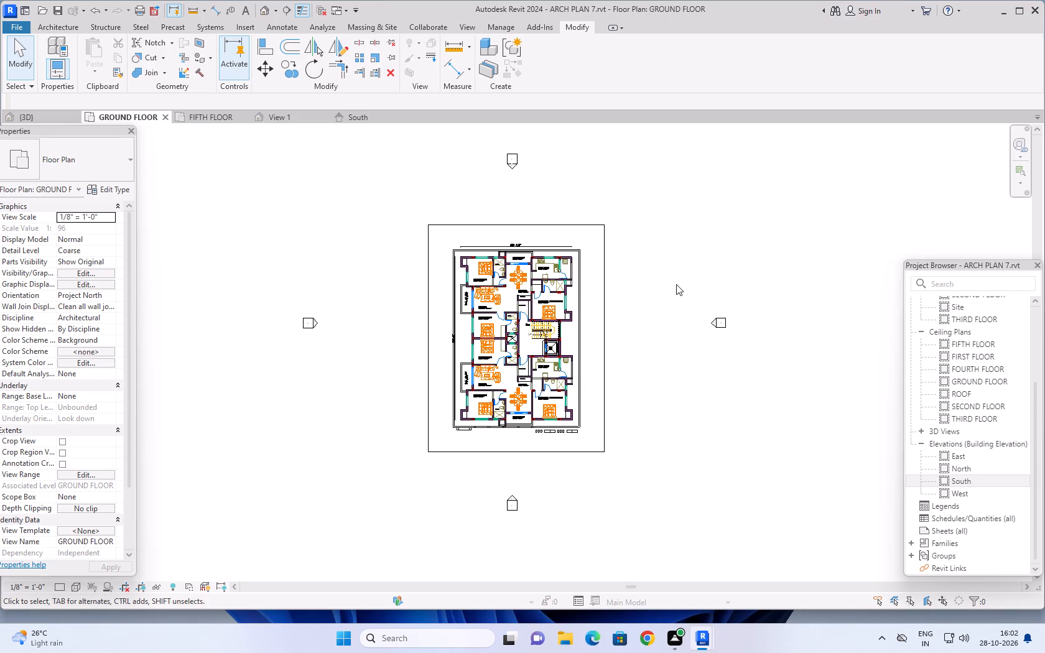
pyautogui.click(275, 7)
pyautogui.click(284, 41)
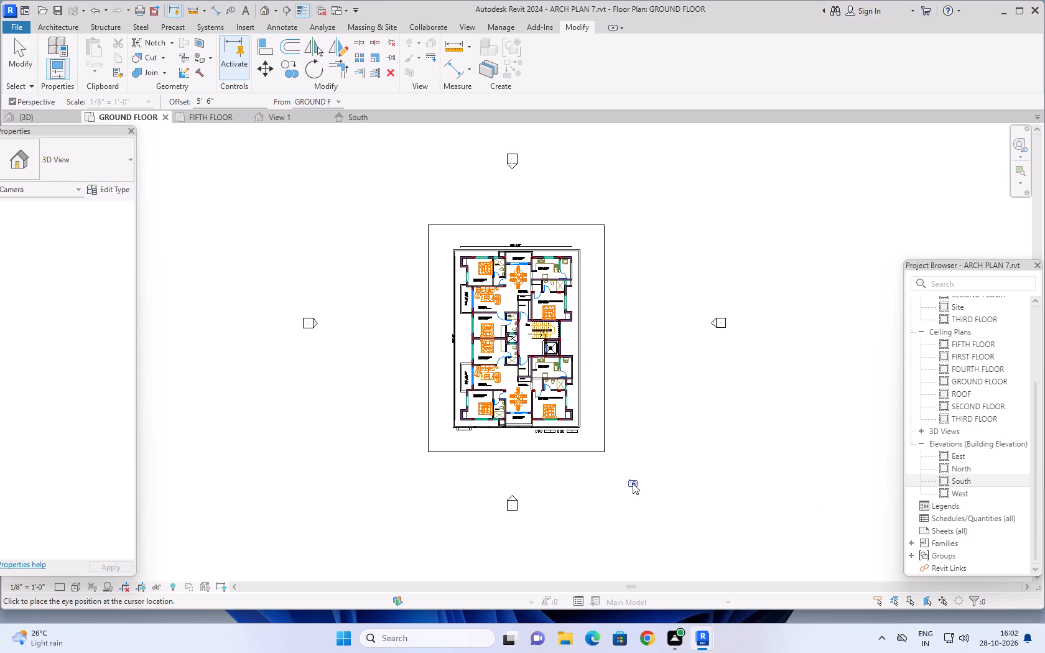
pyautogui.click(633, 483)
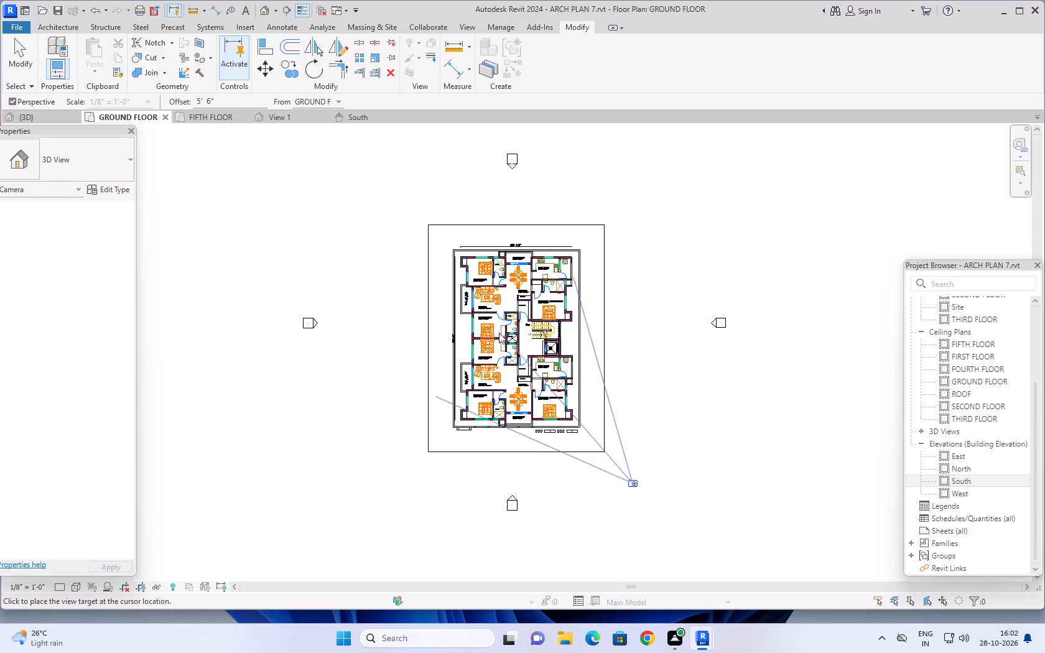
pyautogui.click(425, 261)
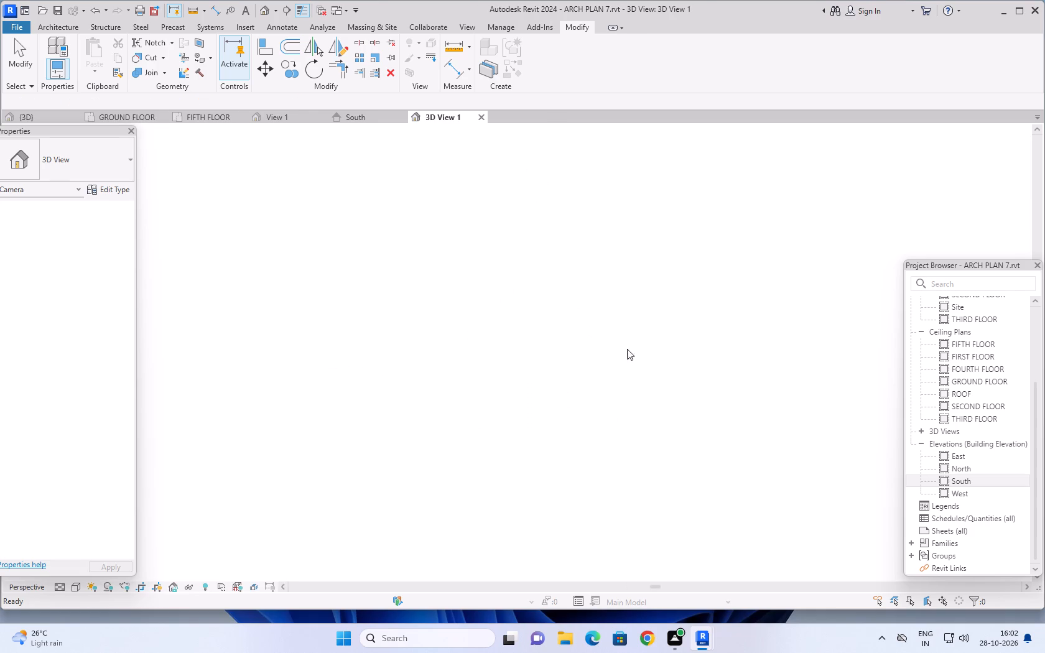
# Extend the camera view's crop region upward and widen it on both sides to take in the building and plot.
pyautogui.scroll(-6, 635, 395)
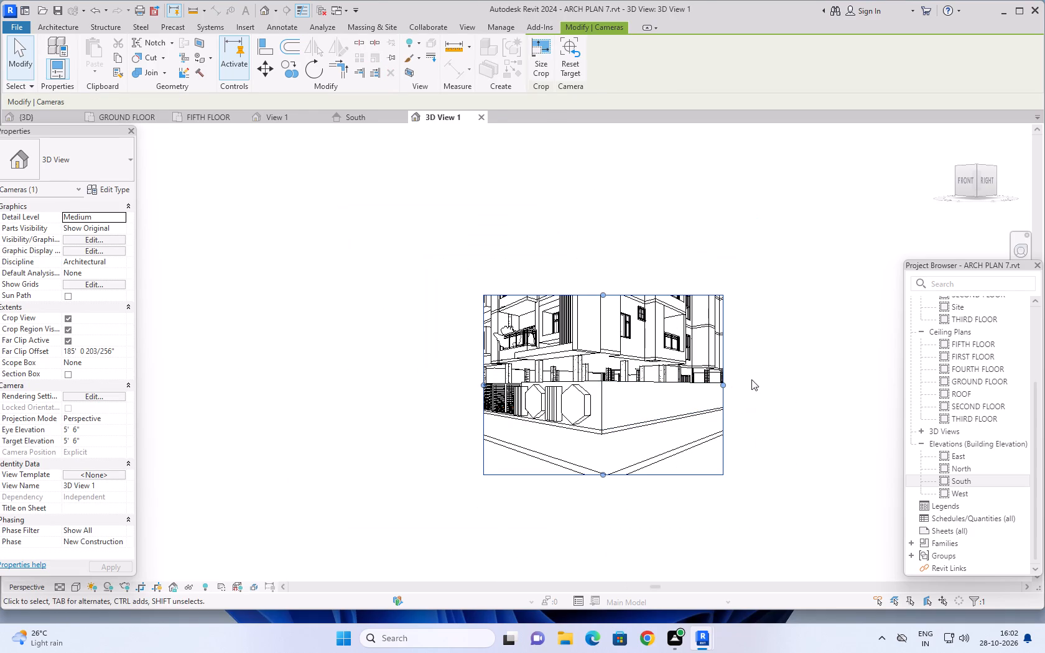
pyautogui.moveTo(774, 370); pyautogui.dragTo(715, 428, button='middle')
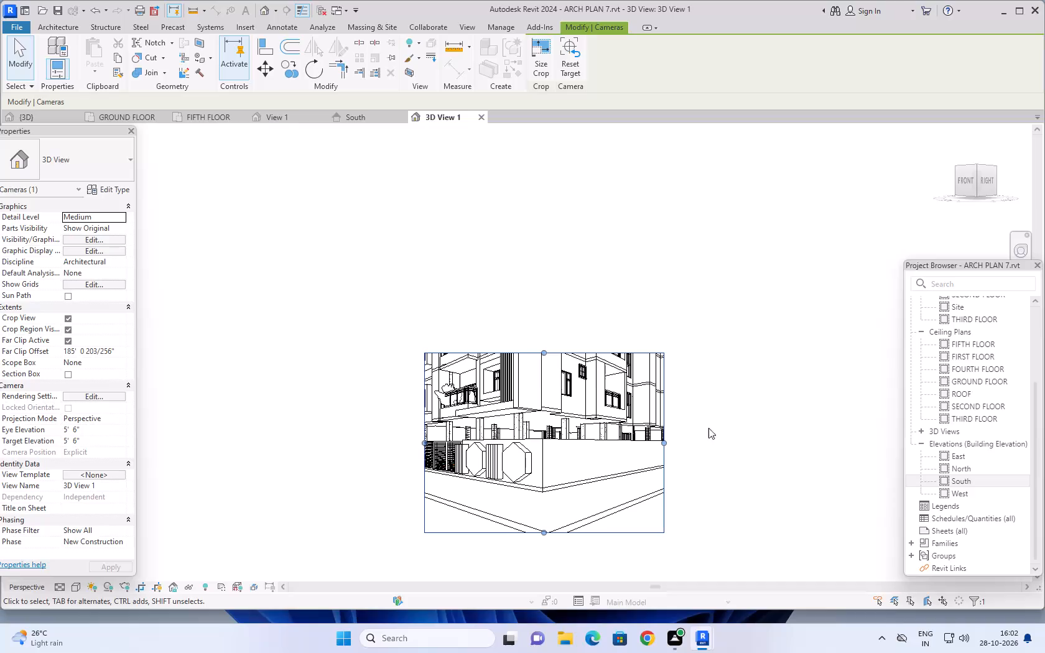
pyautogui.moveTo(542, 351); pyautogui.dragTo(519, 232)
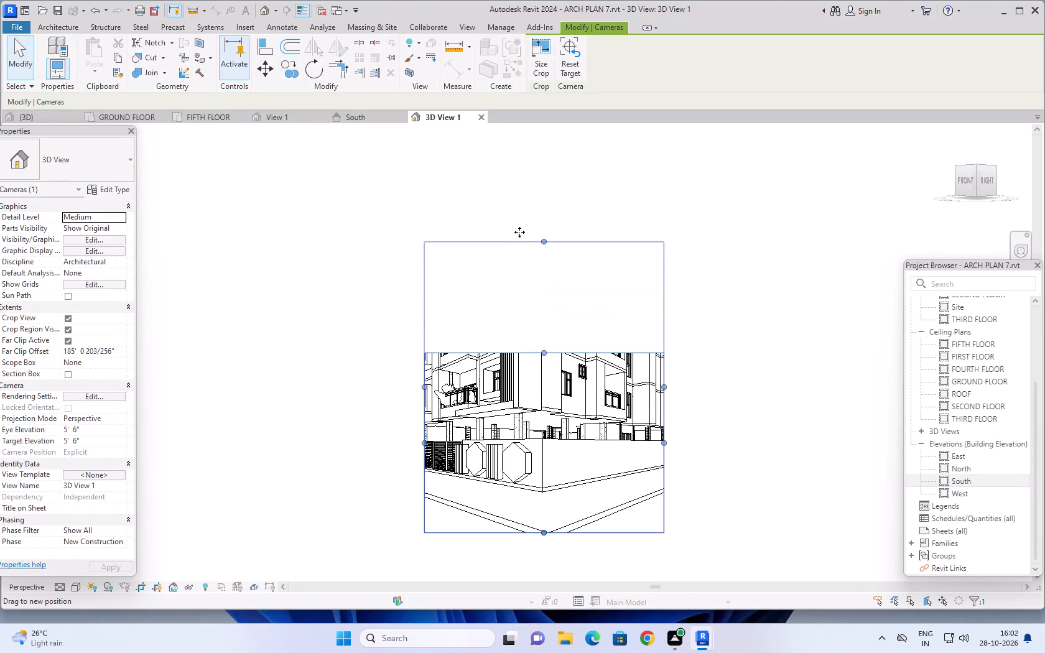
pyautogui.moveTo(519, 232); pyautogui.dragTo(527, 203)
pyautogui.scroll(-3, 712, 374)
pyautogui.moveTo(715, 364); pyautogui.dragTo(649, 397, button='middle')
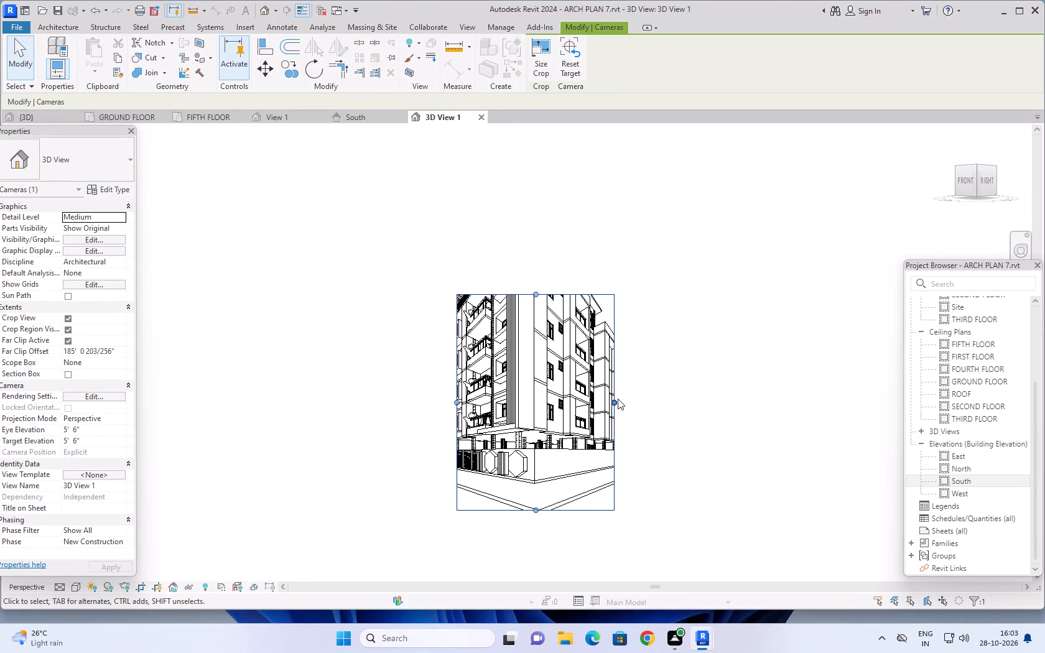
pyautogui.moveTo(615, 401); pyautogui.dragTo(680, 401)
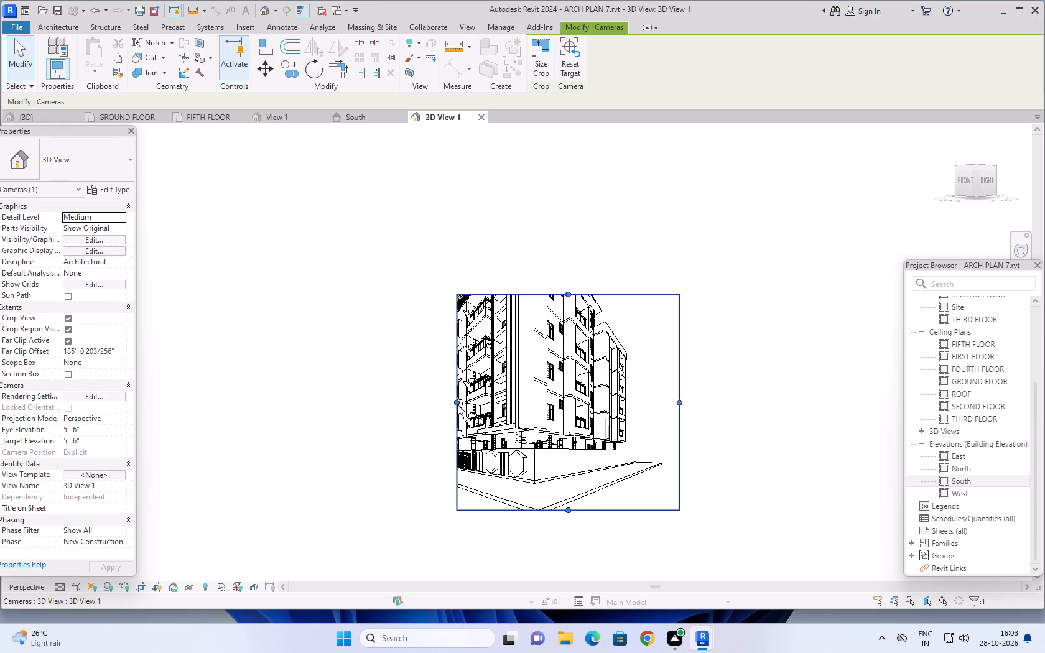
pyautogui.moveTo(456, 401); pyautogui.dragTo(371, 396)
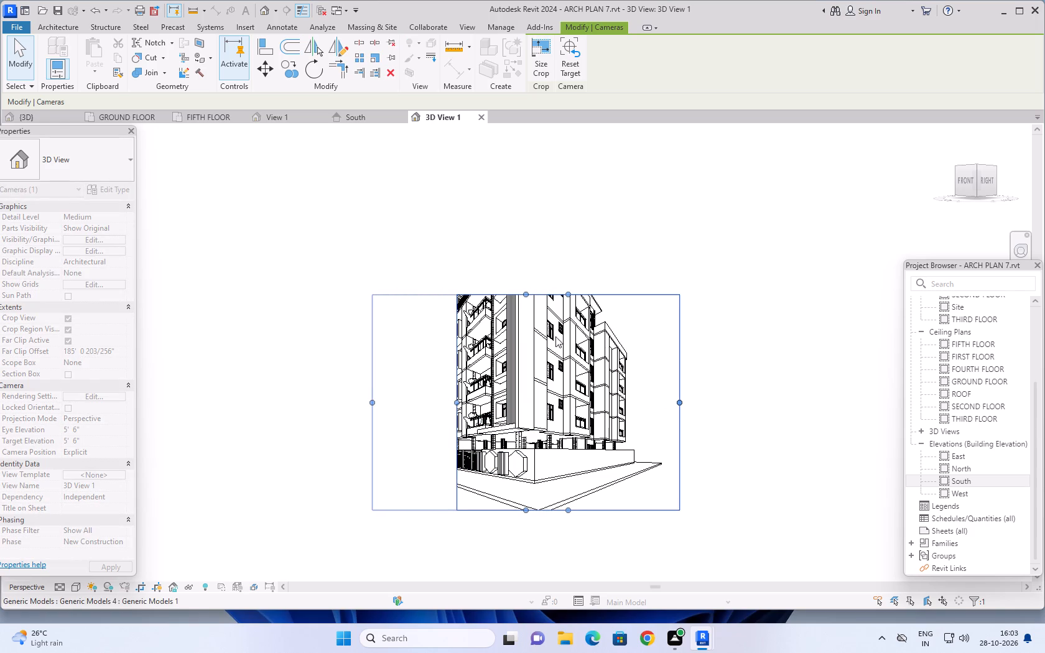
# Raise the crop region's top edge above the roof tip and lower its bottom edge past the plot's near corner.
pyautogui.moveTo(523, 292); pyautogui.dragTo(518, 206)
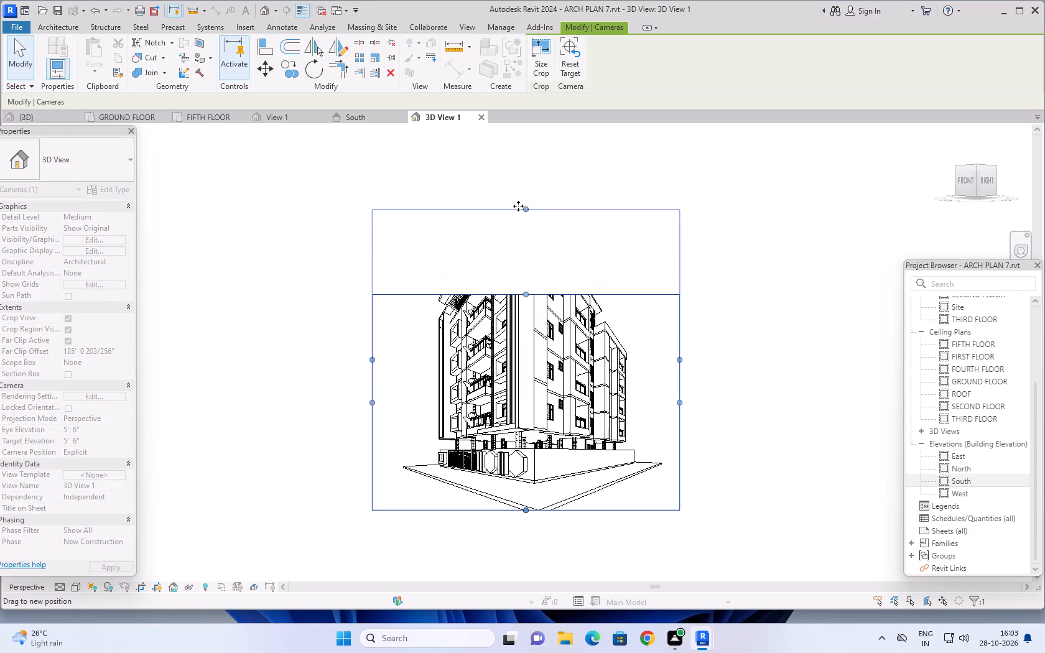
pyautogui.moveTo(518, 206); pyautogui.dragTo(518, 205)
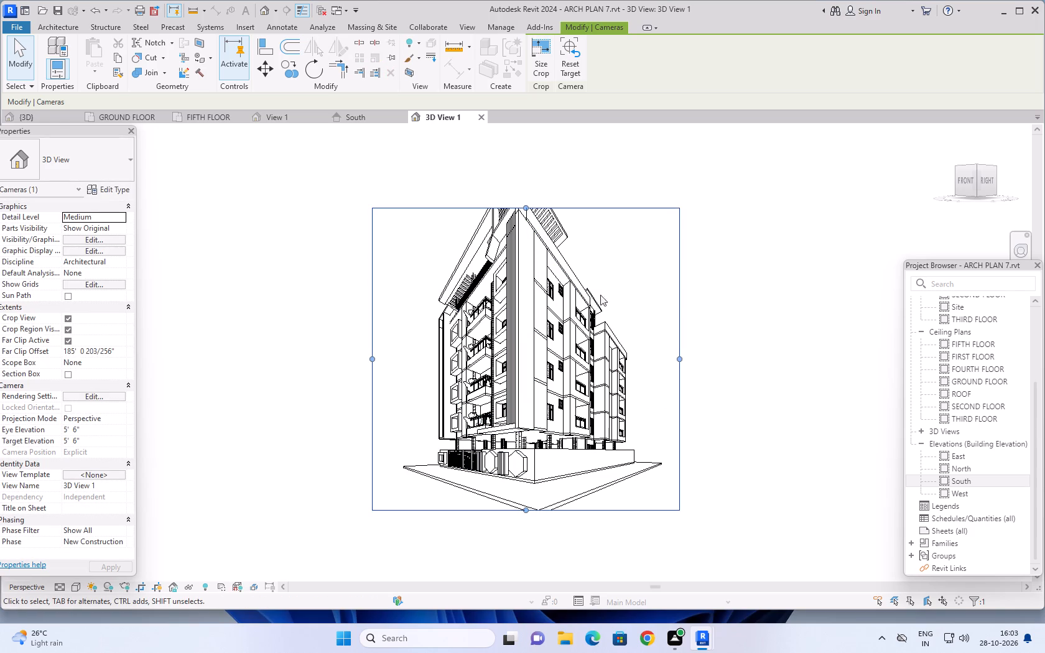
pyautogui.moveTo(753, 312); pyautogui.dragTo(746, 361, button='middle')
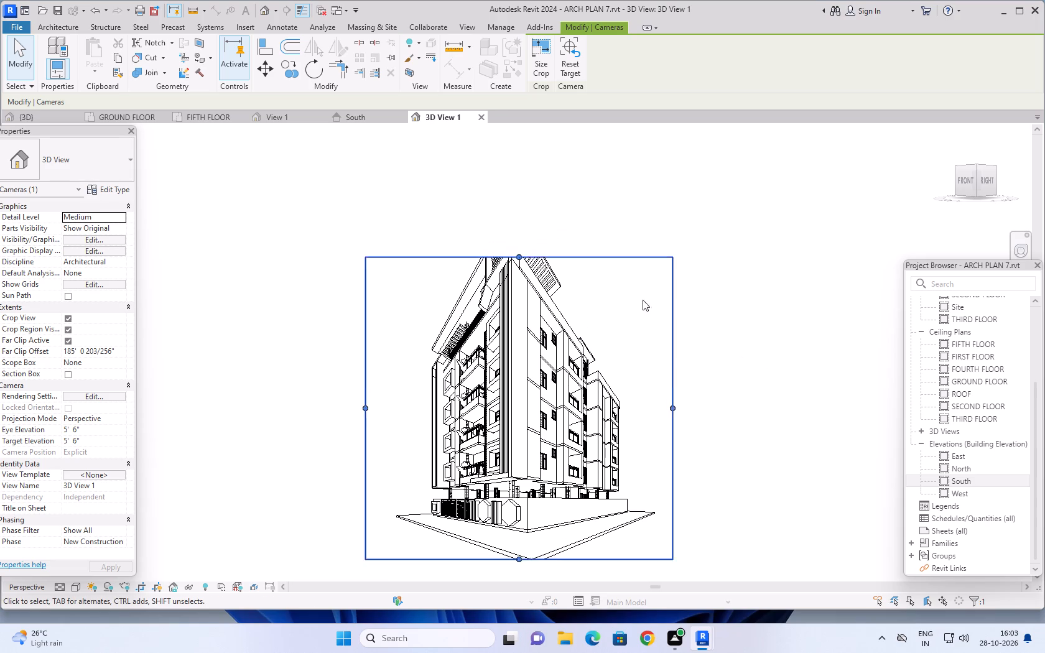
pyautogui.moveTo(518, 256); pyautogui.dragTo(518, 216)
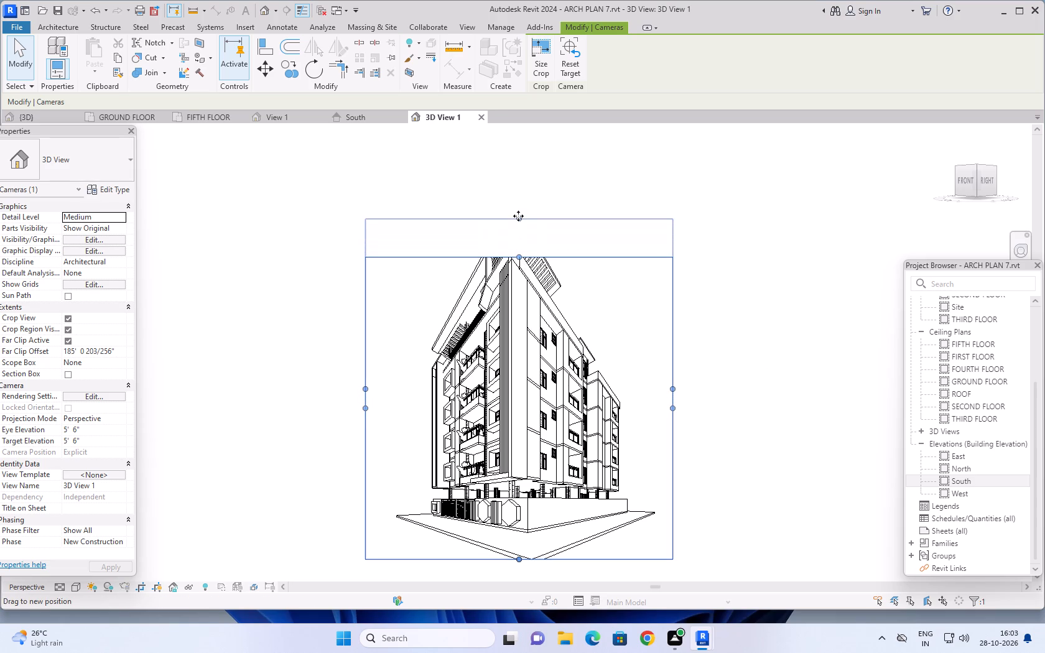
pyautogui.moveTo(518, 216); pyautogui.dragTo(519, 208)
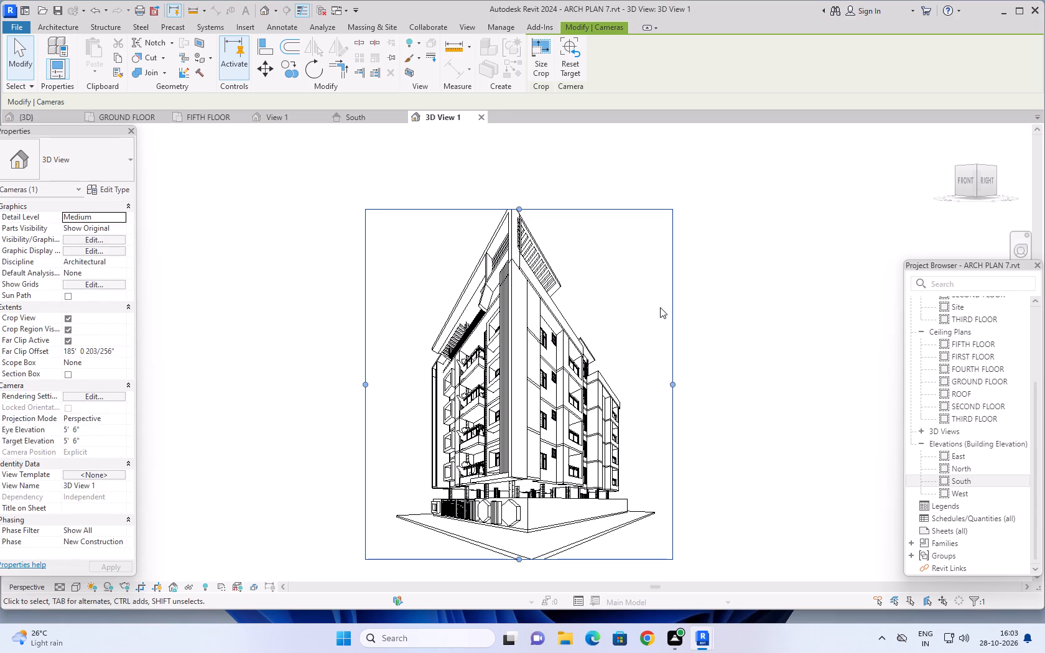
pyautogui.moveTo(519, 206); pyautogui.dragTo(519, 201)
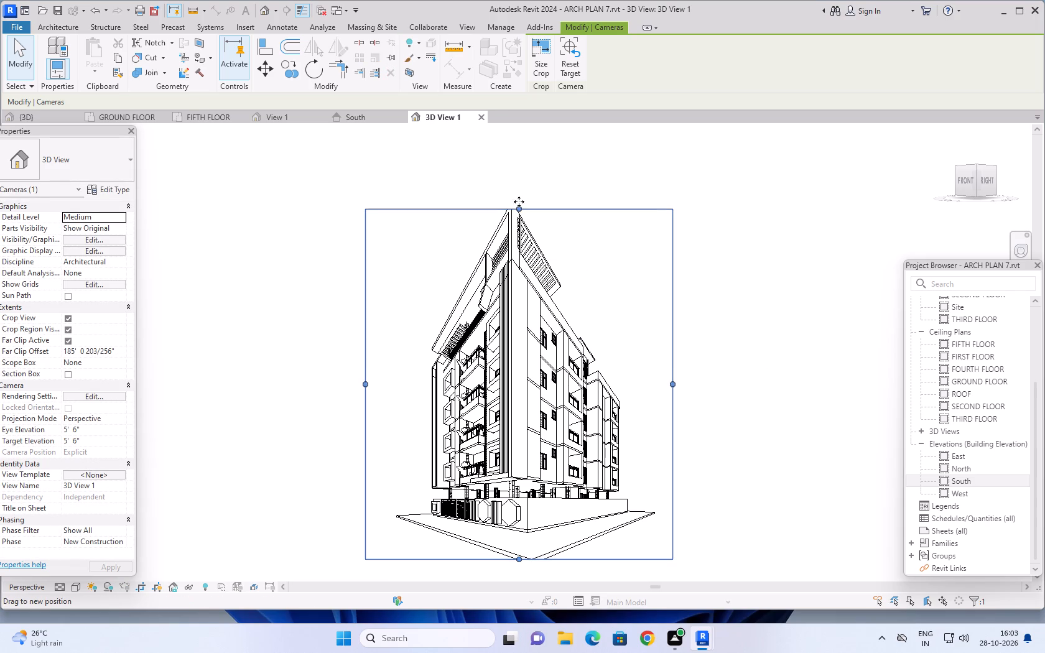
pyautogui.moveTo(519, 201); pyautogui.dragTo(519, 188)
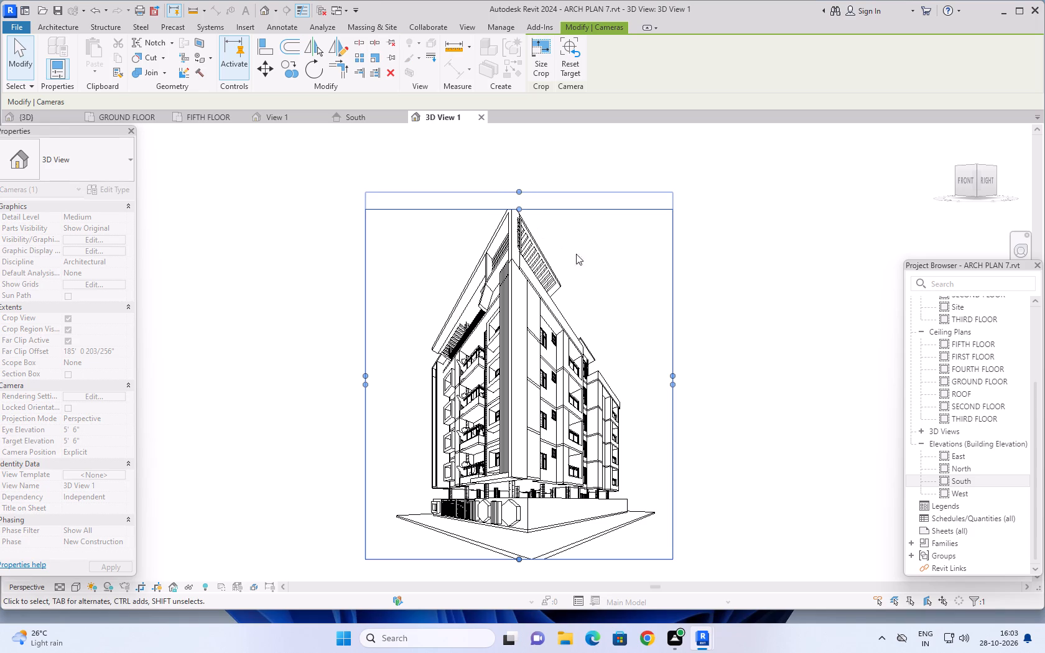
pyautogui.moveTo(717, 349); pyautogui.dragTo(734, 325, button='middle')
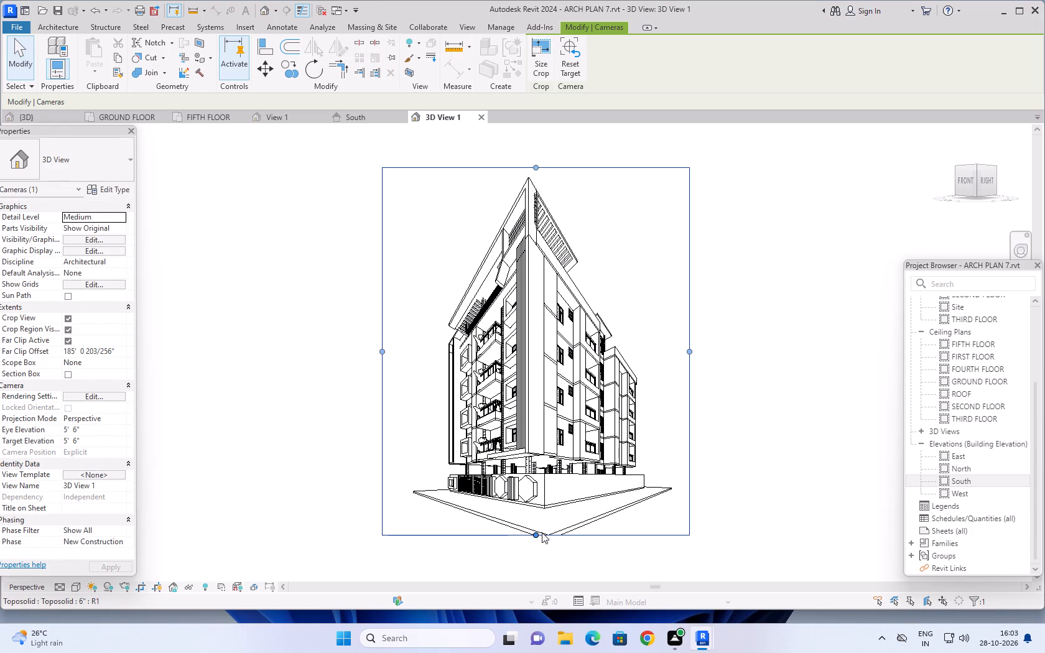
pyautogui.click(534, 535)
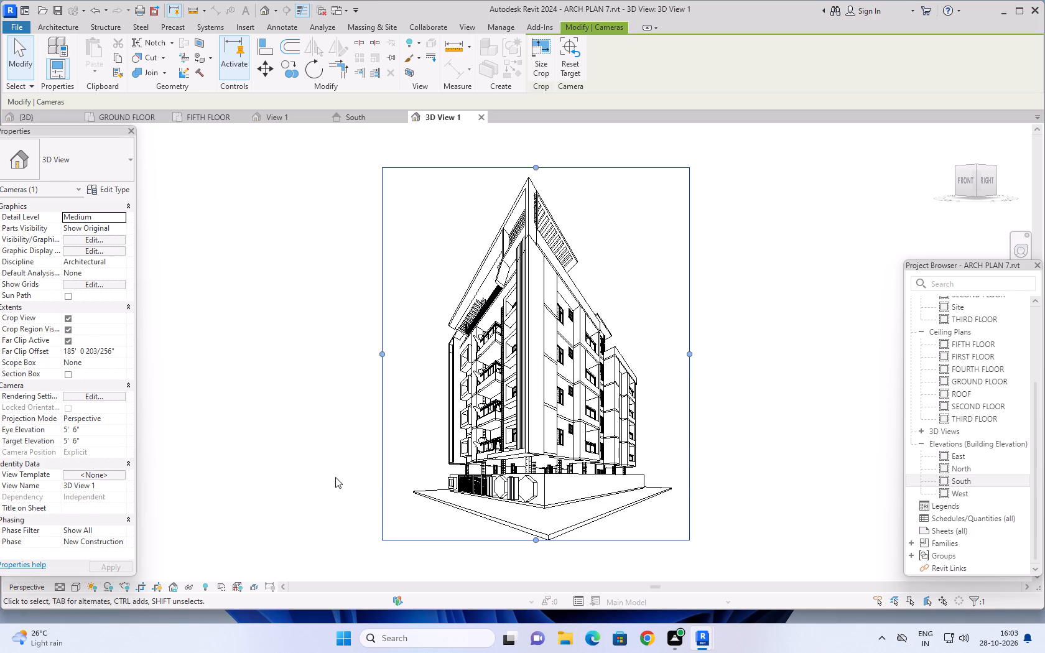
# Set the camera view's visual style to Realistic.
pyautogui.click(78, 585)
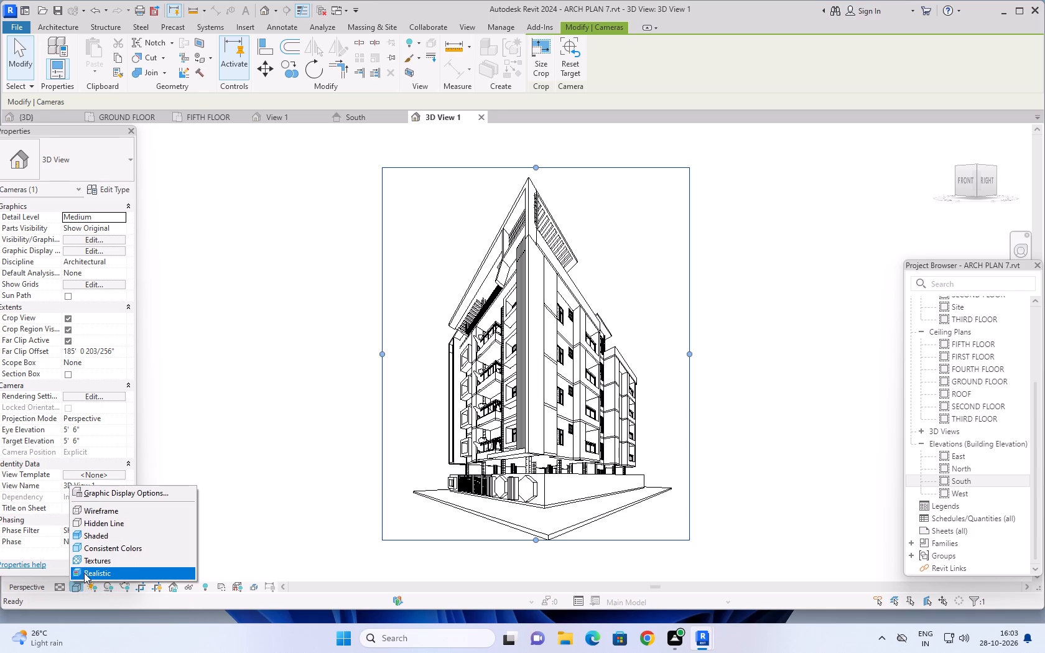
pyautogui.click(84, 573)
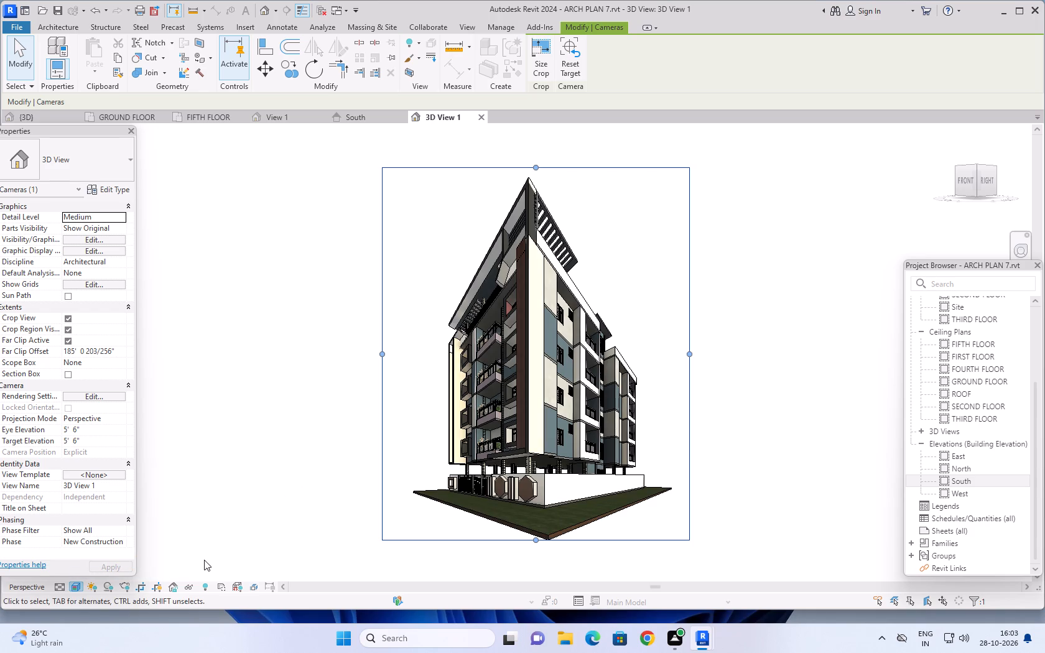
# Set the camera view's background to Sky in its graphic display options.
pyautogui.click(75, 587)
pyautogui.click(118, 495)
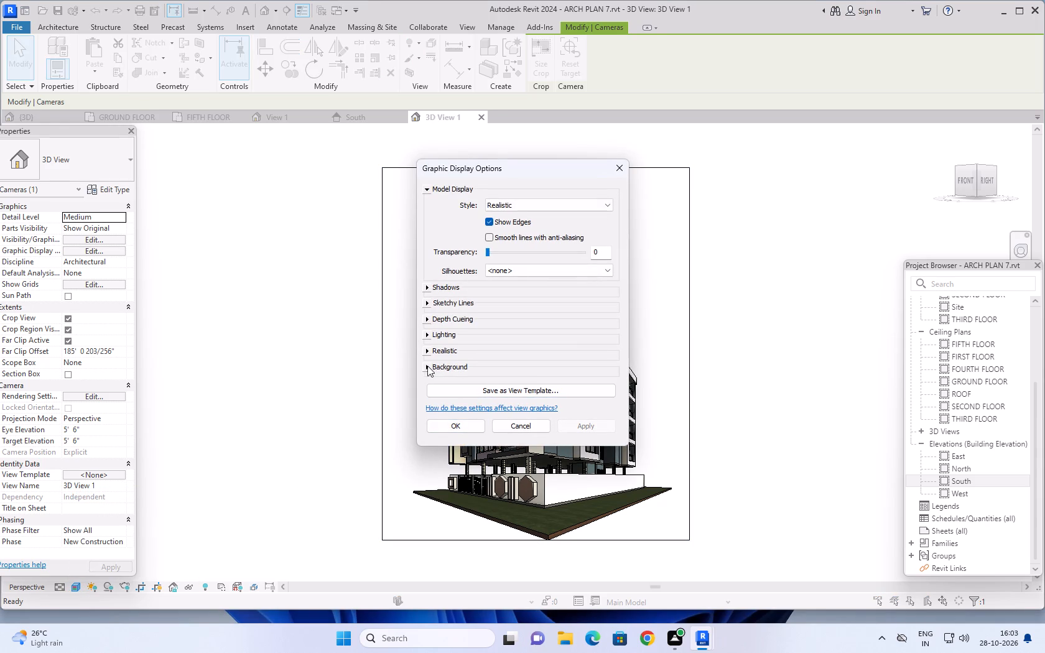
pyautogui.click(427, 366)
pyautogui.click(500, 383)
pyautogui.click(502, 408)
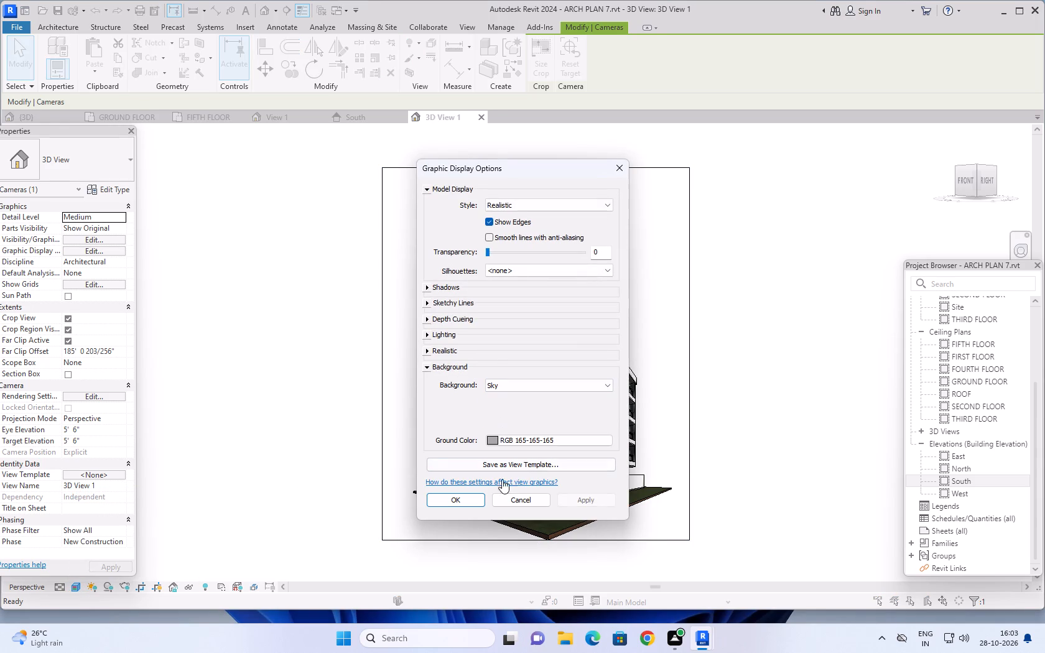
pyautogui.click(578, 499)
pyautogui.click(452, 500)
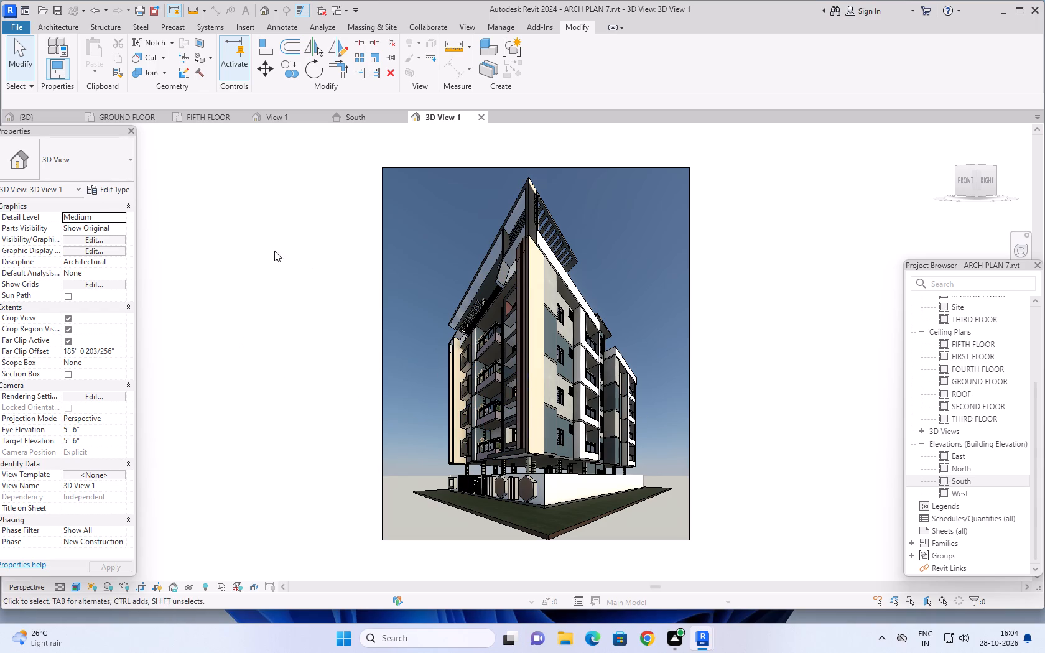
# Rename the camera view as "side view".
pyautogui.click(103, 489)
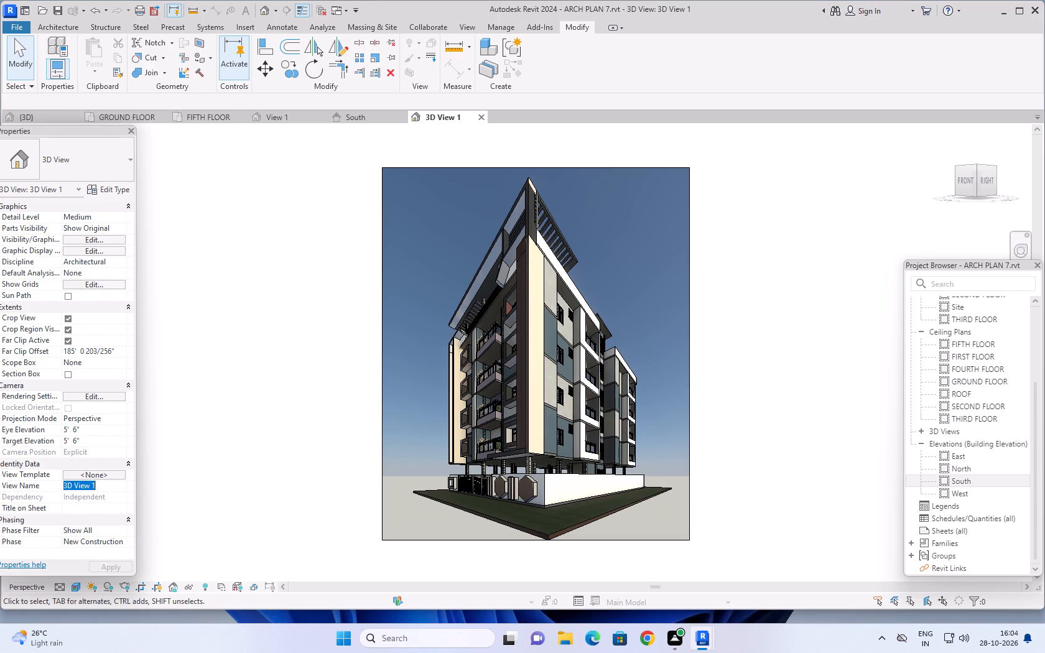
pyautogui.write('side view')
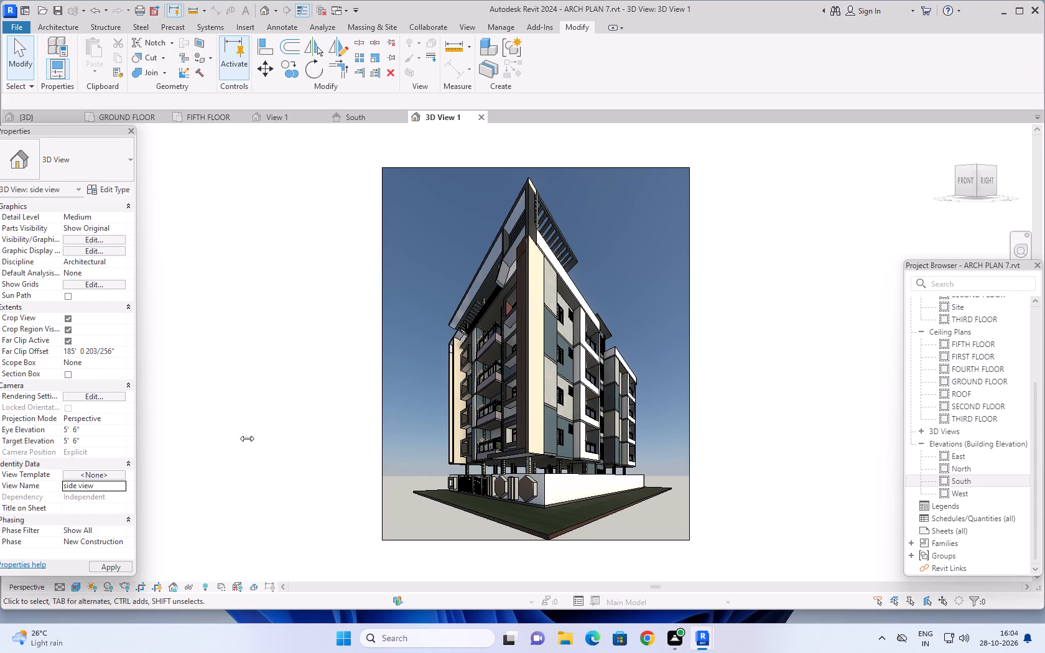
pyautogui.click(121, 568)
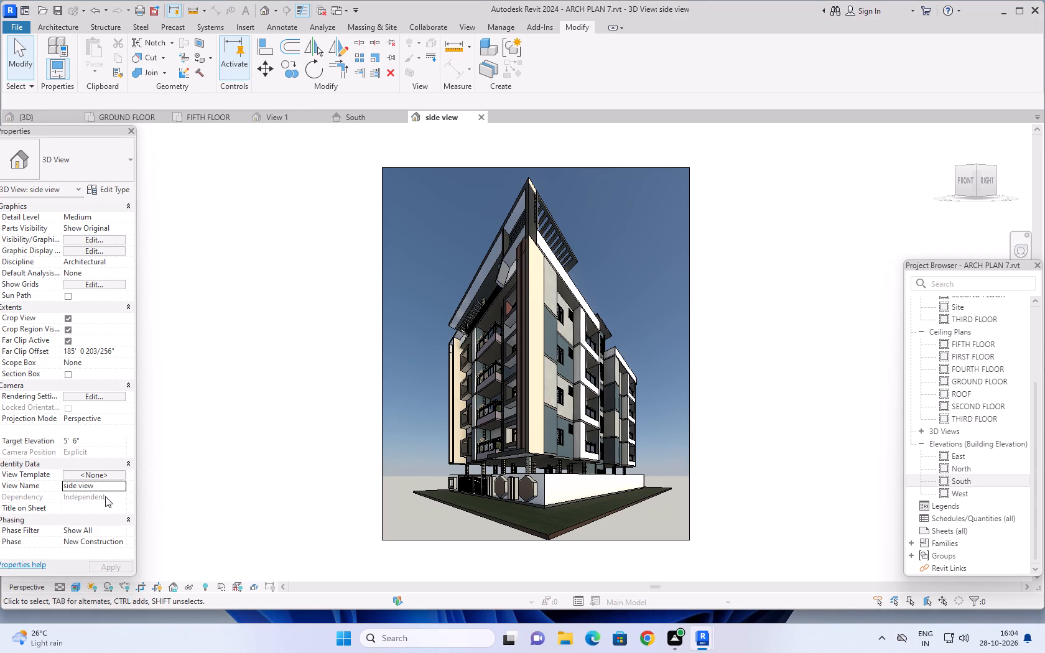
# Rename the camera view in capitals as "SIDE VIEW".
pyautogui.click(65, 489)
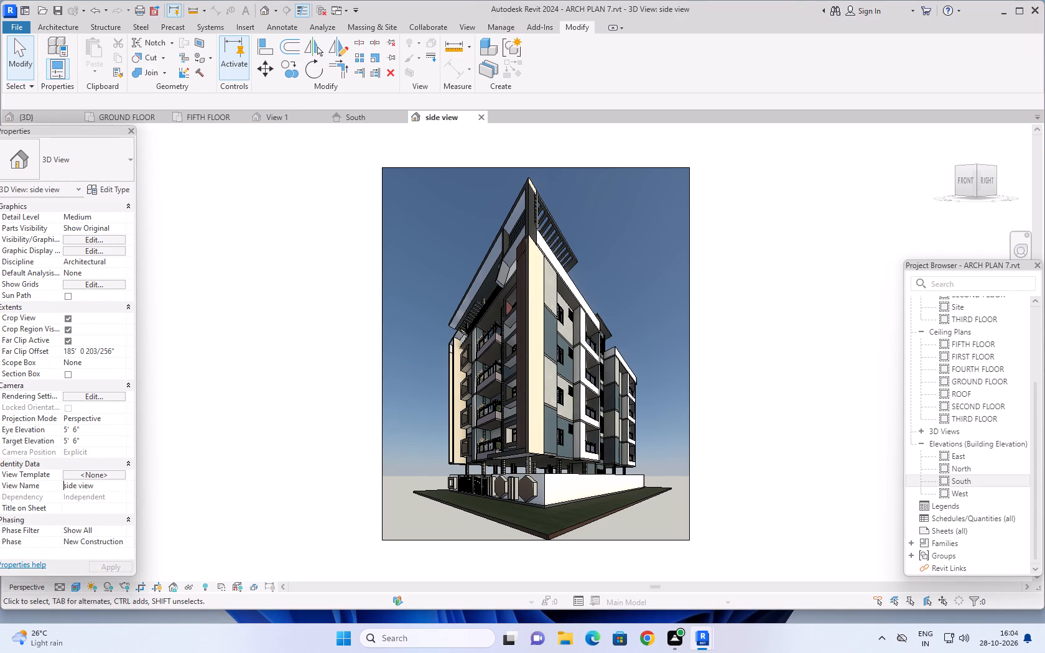
pyautogui.click(65, 486)
pyautogui.press('BackSpace')
pyautogui.click(102, 486)
pyautogui.press('BackSpace')
pyautogui.press('BackSpace')
pyautogui.press('BackSpace')
pyautogui.press('BackSpace')
pyautogui.press('BackSpace')
pyautogui.press('BackSpace')
pyautogui.press('BackSpace')
pyautogui.press('BackSpace')
pyautogui.press('BackSpace')
pyautogui.press('BackSpace')
pyautogui.press('BackSpace')
pyautogui.press('BackSpace')
pyautogui.press('BackSpace')
pyautogui.press('BackSpace')
pyautogui.press('s')
pyautogui.write('IDE')
pyautogui.press('space')
pyautogui.write('VI')
pyautogui.write('EW')
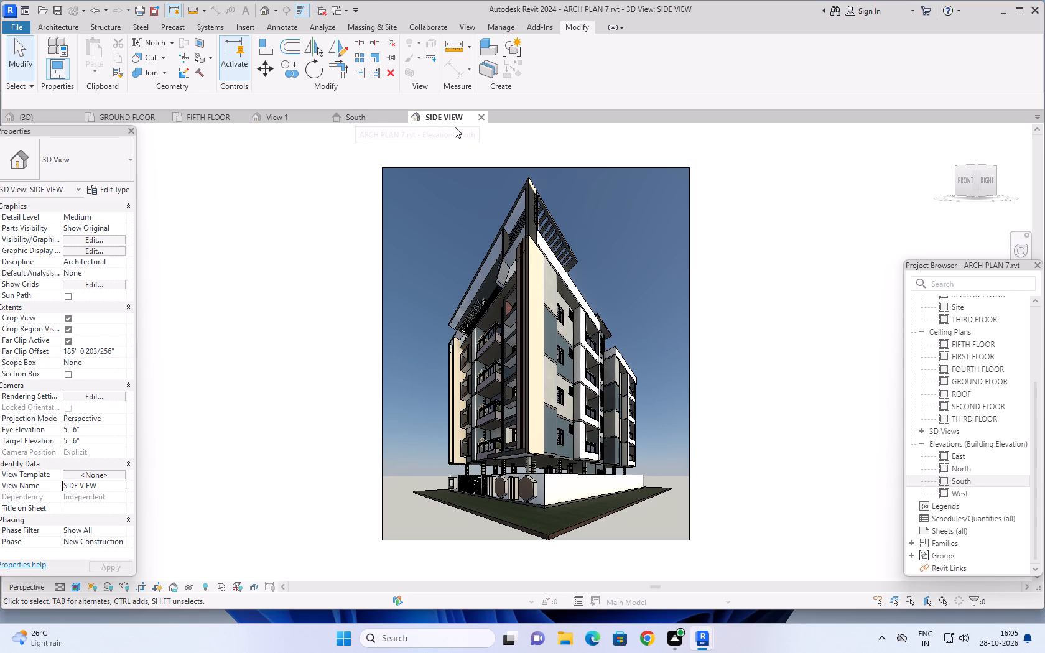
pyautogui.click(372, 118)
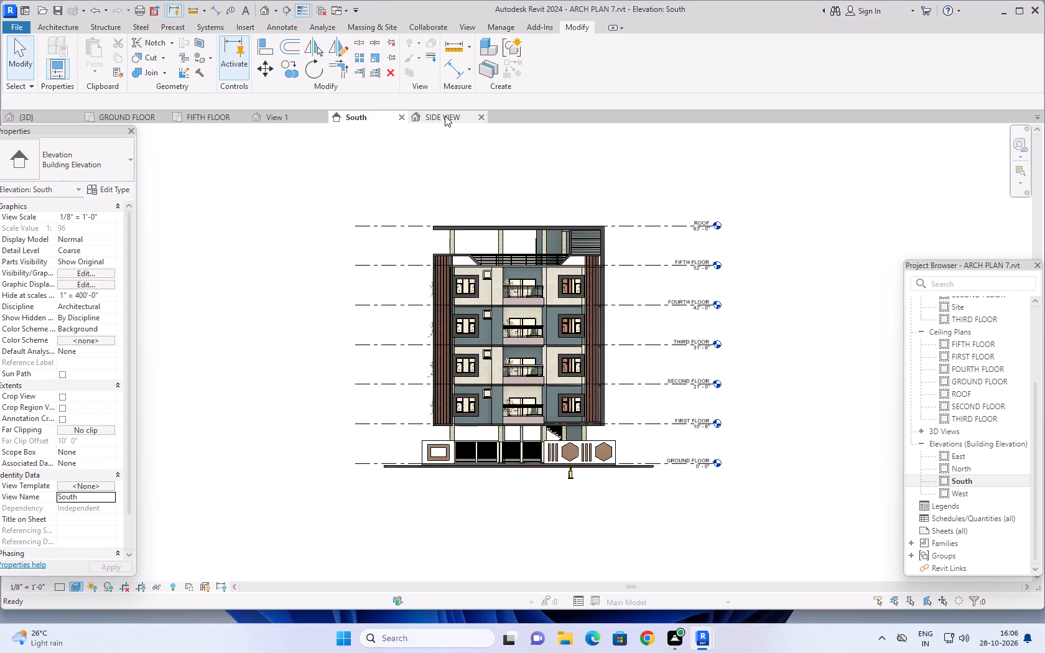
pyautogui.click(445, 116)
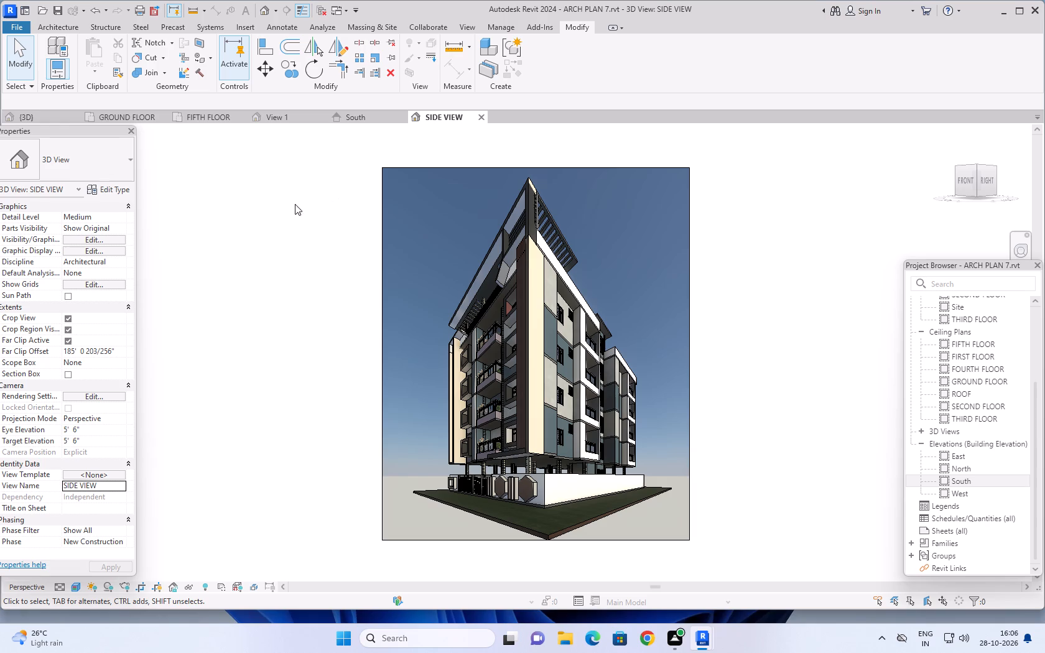
# Save the project and place a perspective camera in the GROUND FLOOR plan outside the north-east site corner, aimed south-west across the building.
pyautogui.click(138, 118)
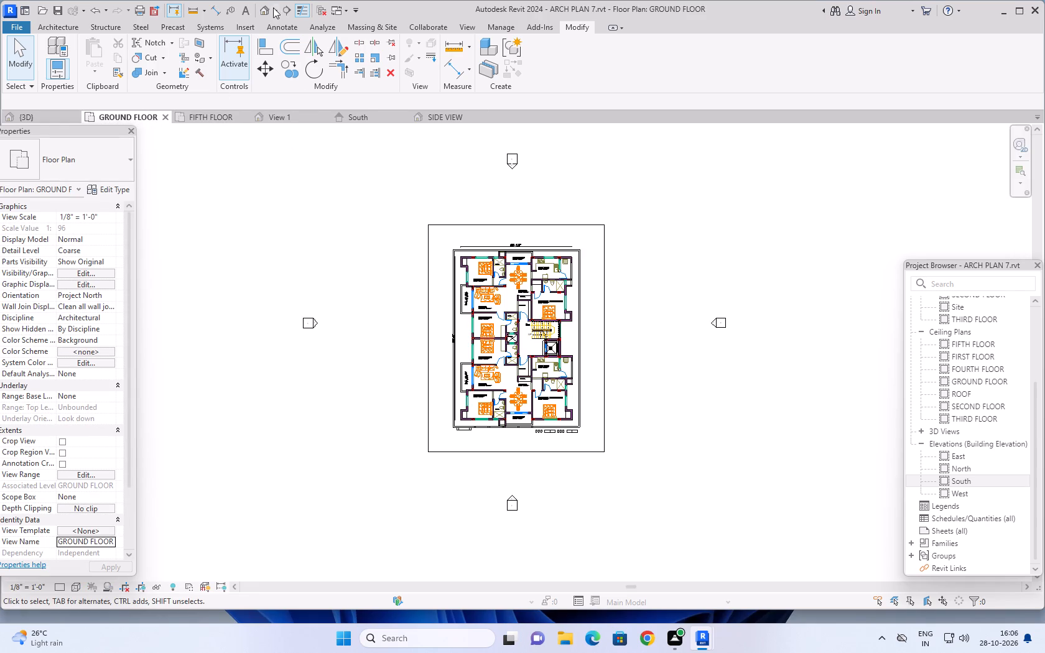
pyautogui.click(276, 11)
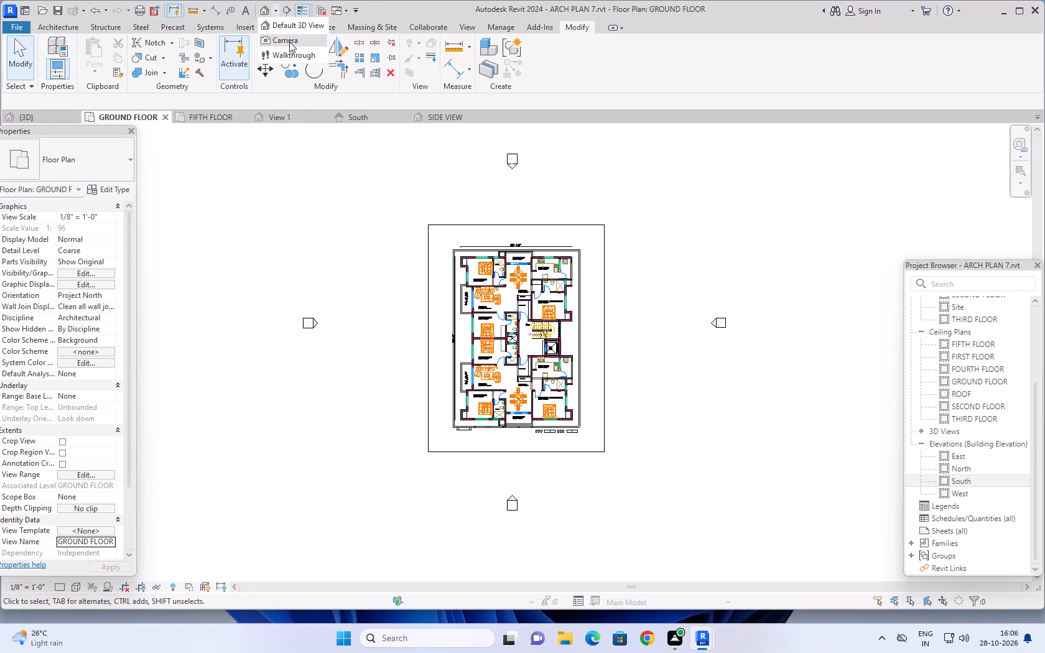
pyautogui.click(290, 37)
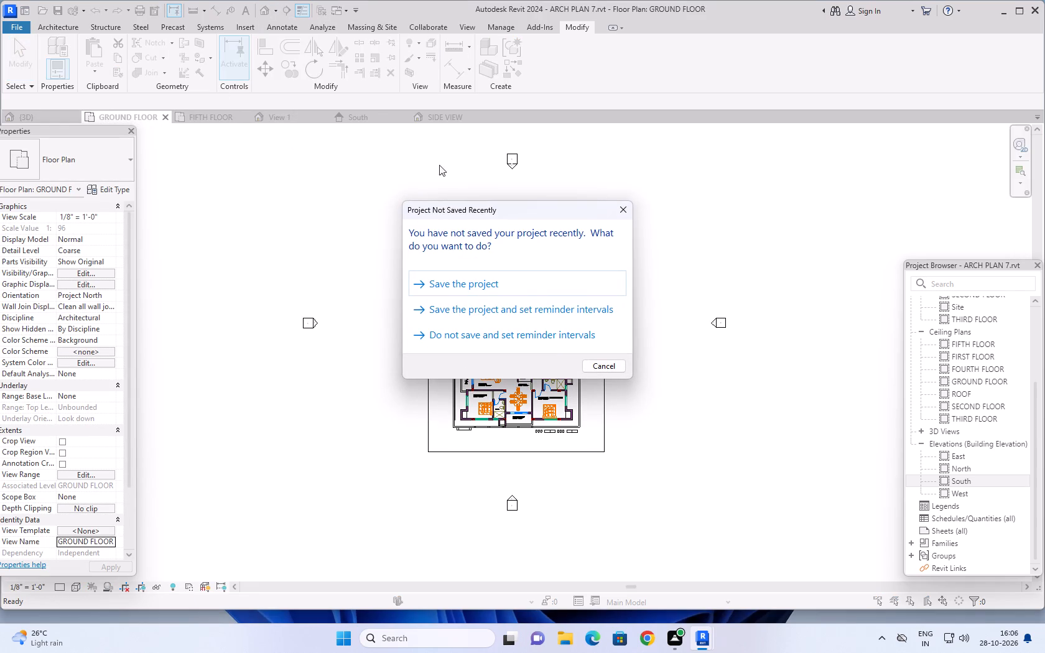
pyautogui.click(622, 205)
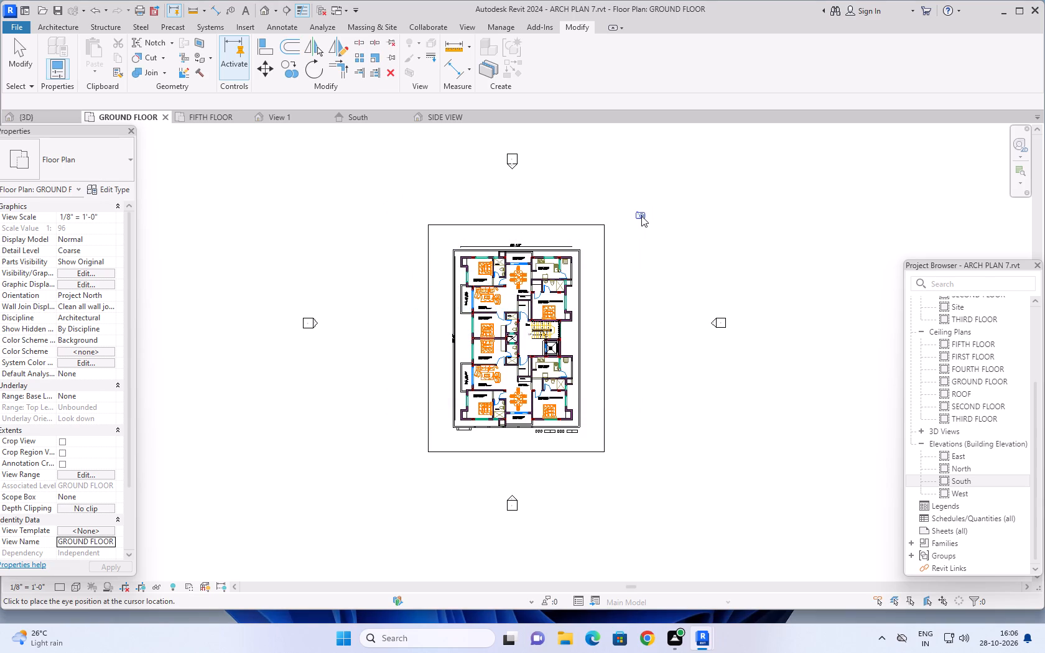
pyautogui.hotkey('ctrl', 's')
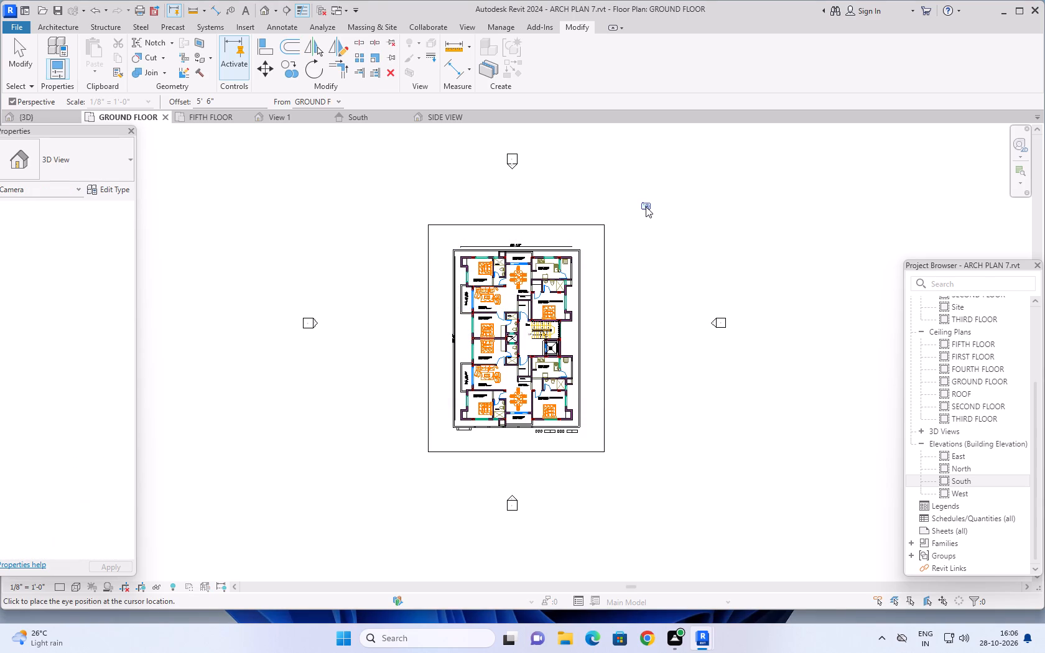
pyautogui.scroll(-1, 648, 201)
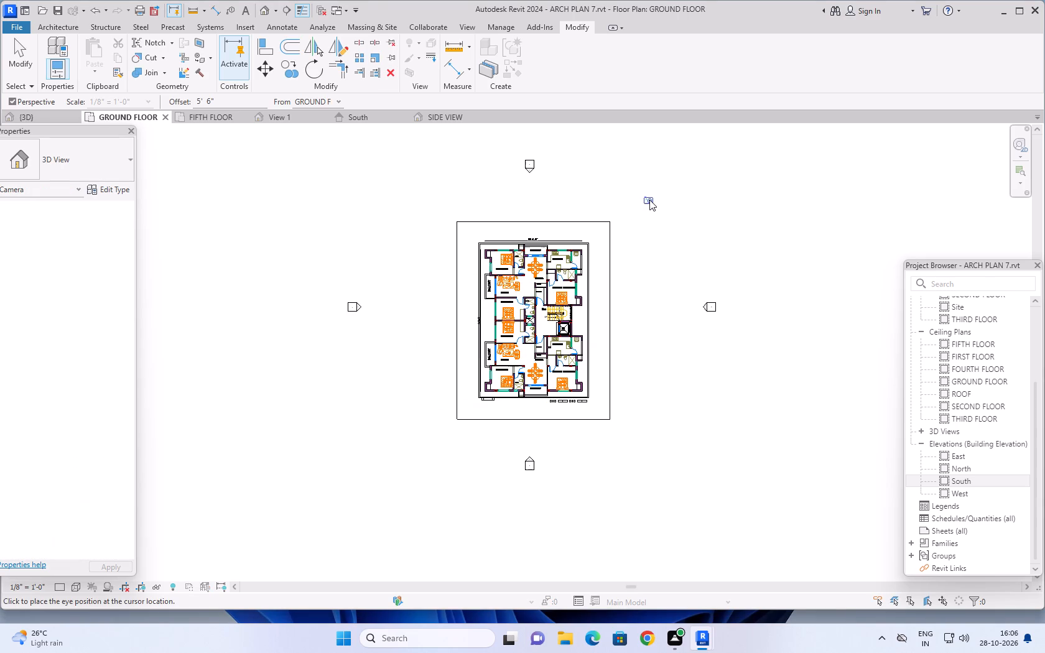
pyautogui.moveTo(649, 197); pyautogui.dragTo(628, 240, button='middle')
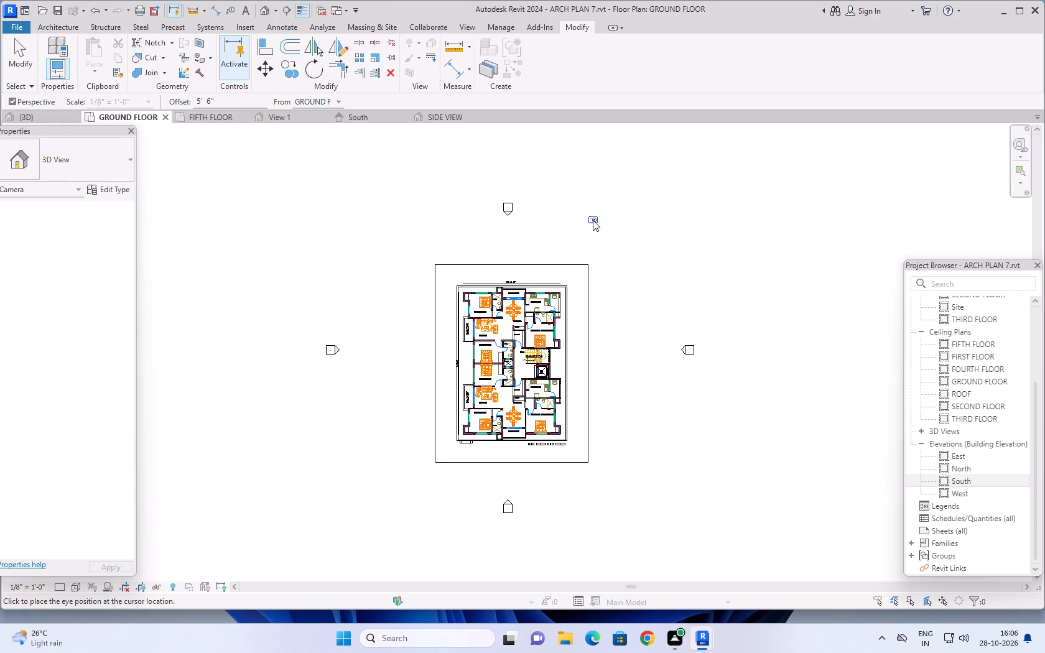
pyautogui.click(593, 222)
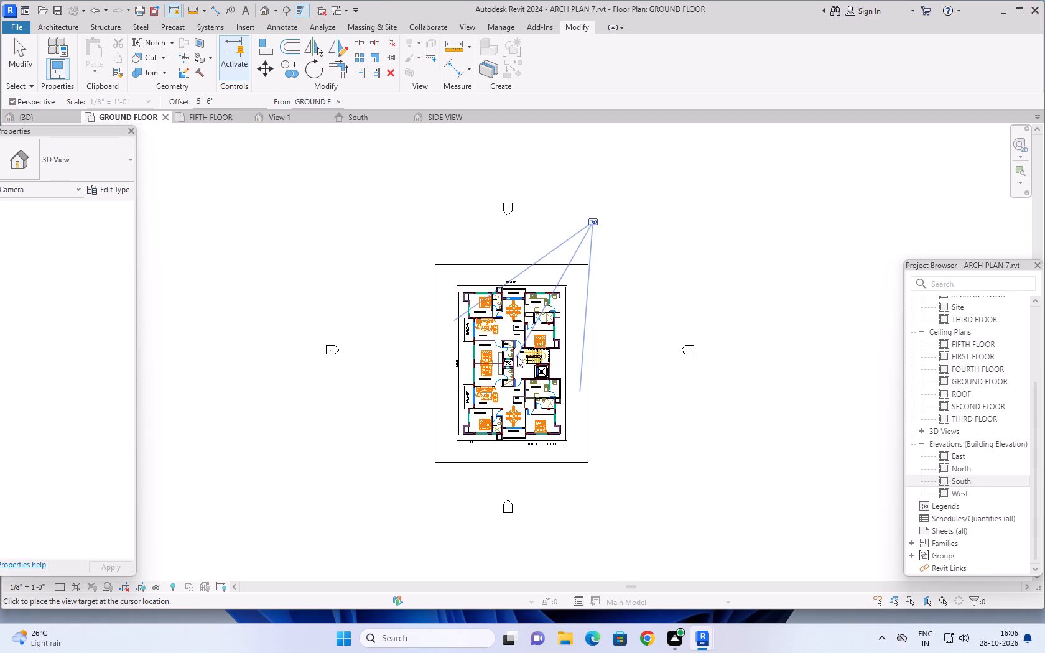
pyautogui.click(480, 379)
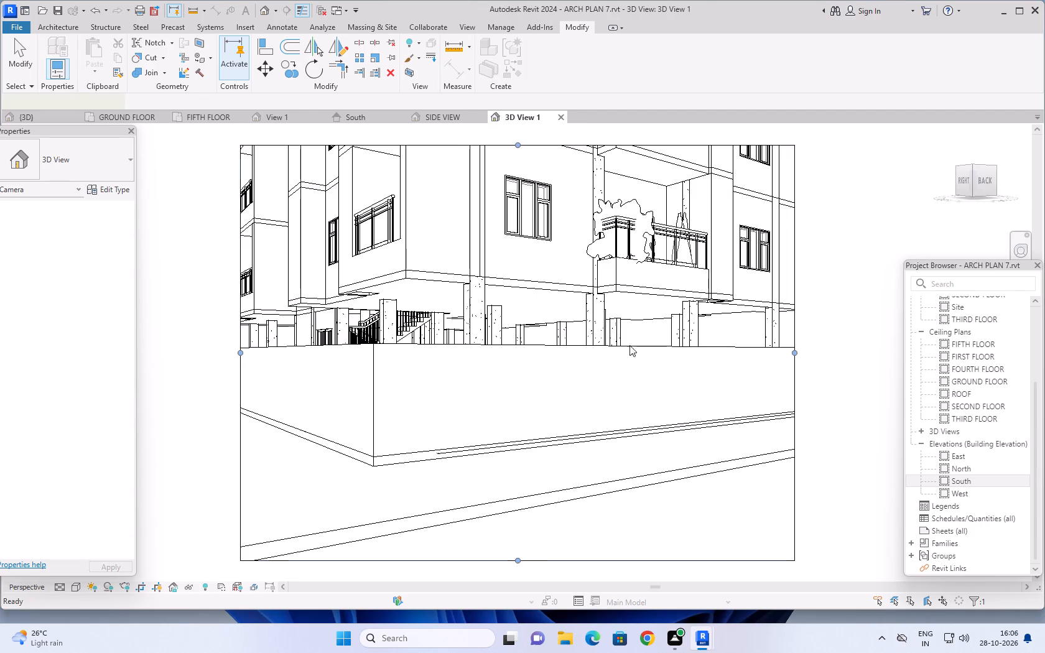
# Extend the new camera view's crop region upward and widen it on both sides to take in the building and plot.
pyautogui.scroll(-6, 651, 329)
pyautogui.scroll(-2, 724, 301)
pyautogui.moveTo(769, 265); pyautogui.dragTo(720, 333, button='middle')
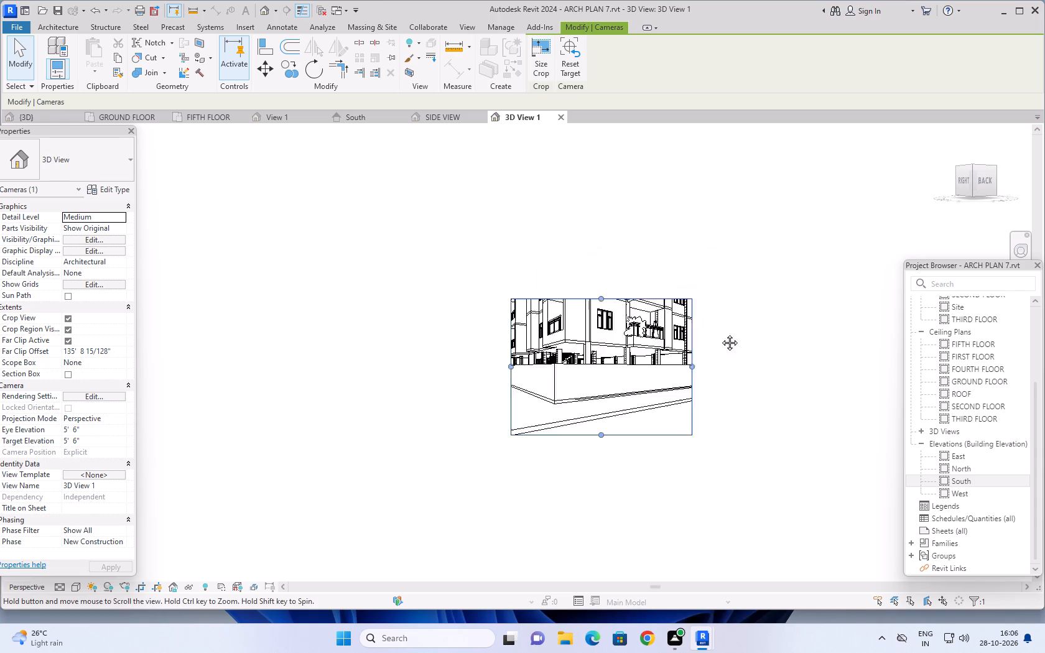
pyautogui.moveTo(720, 333); pyautogui.dragTo(687, 391, button='middle')
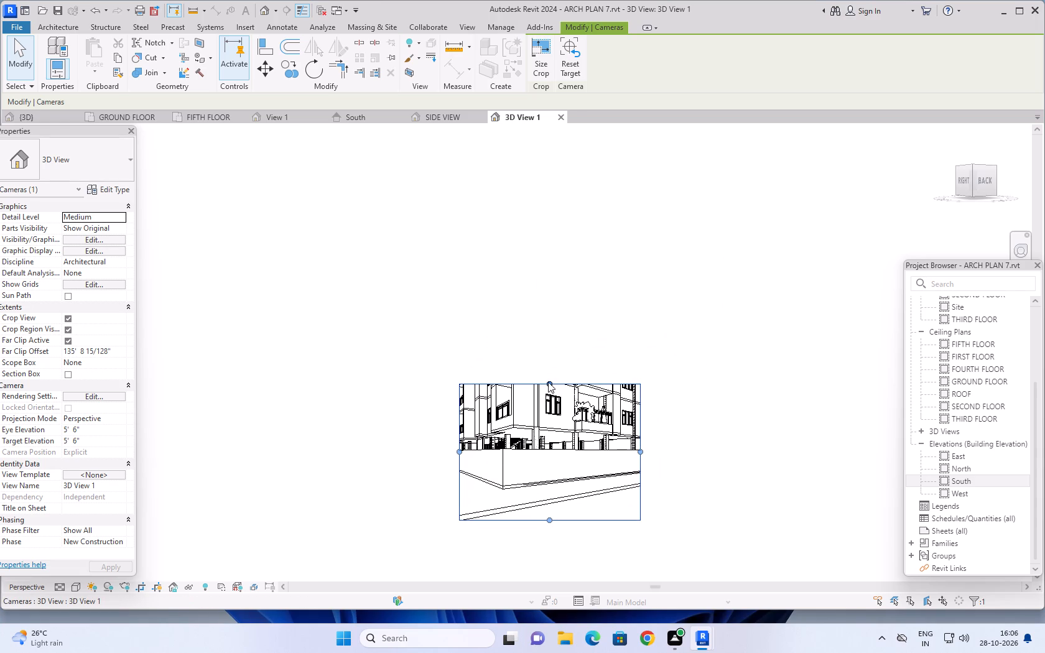
pyautogui.moveTo(548, 382); pyautogui.dragTo(549, 203)
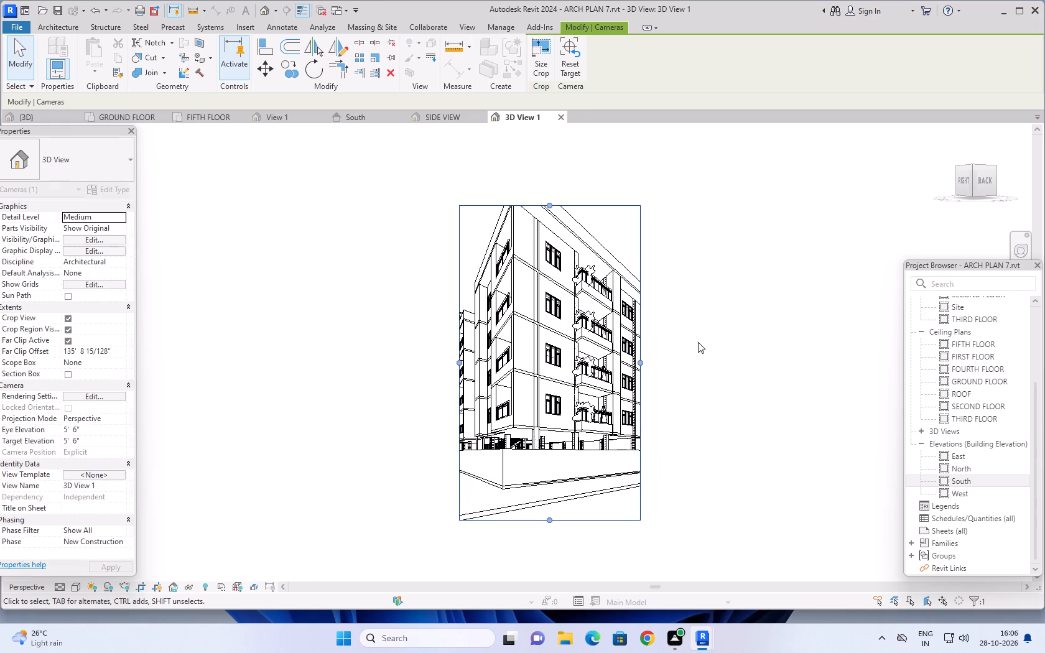
pyautogui.moveTo(640, 360); pyautogui.dragTo(731, 351)
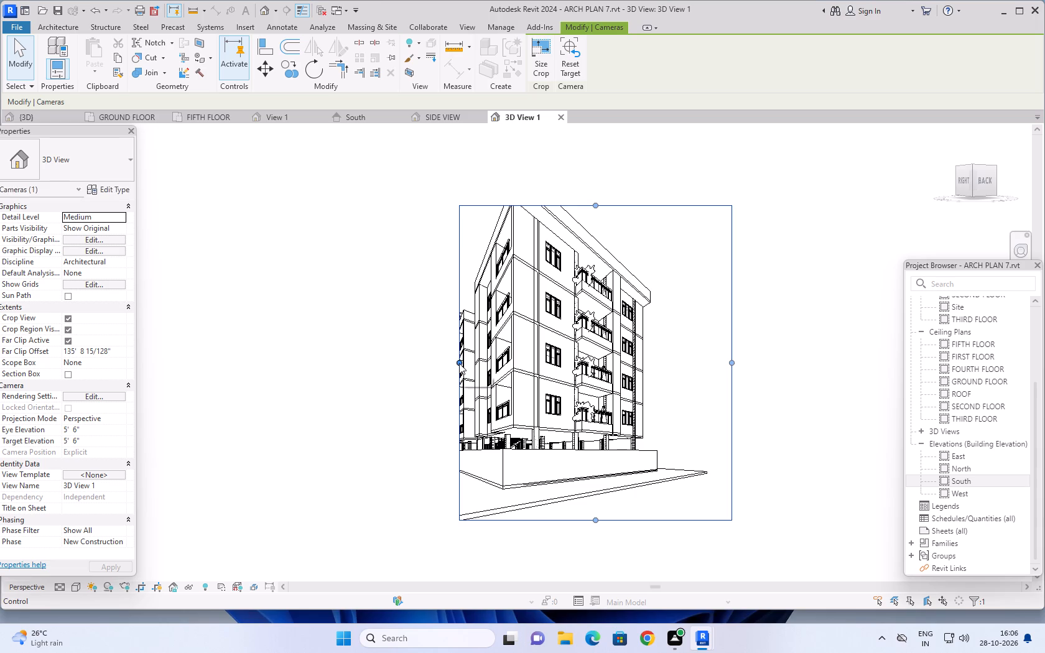
pyautogui.moveTo(459, 363); pyautogui.dragTo(420, 368)
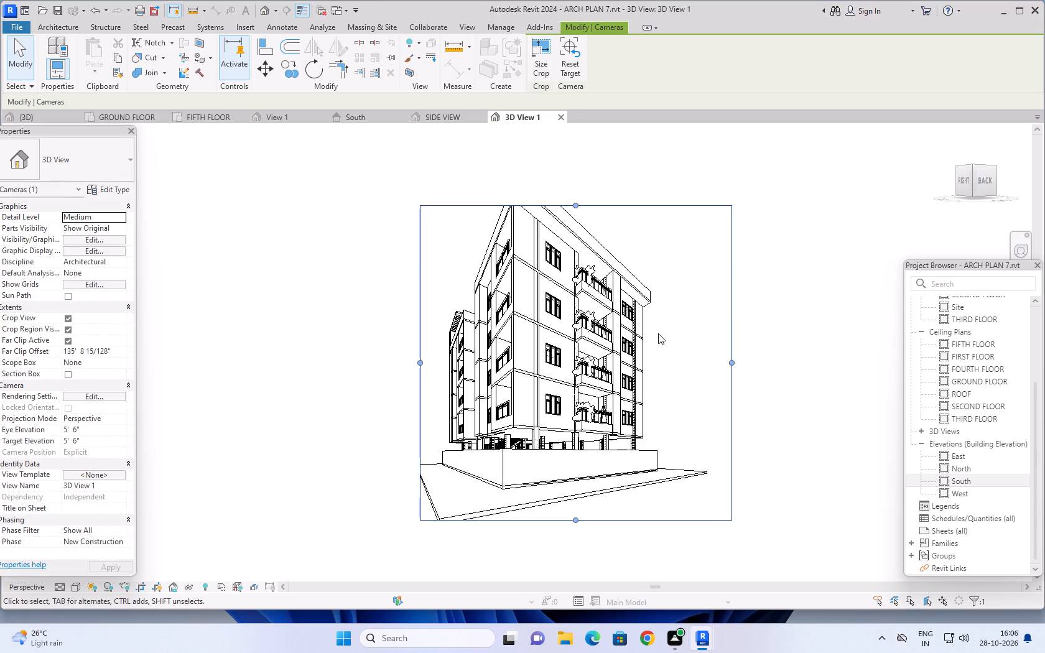
pyautogui.moveTo(575, 204); pyautogui.dragTo(572, 188)
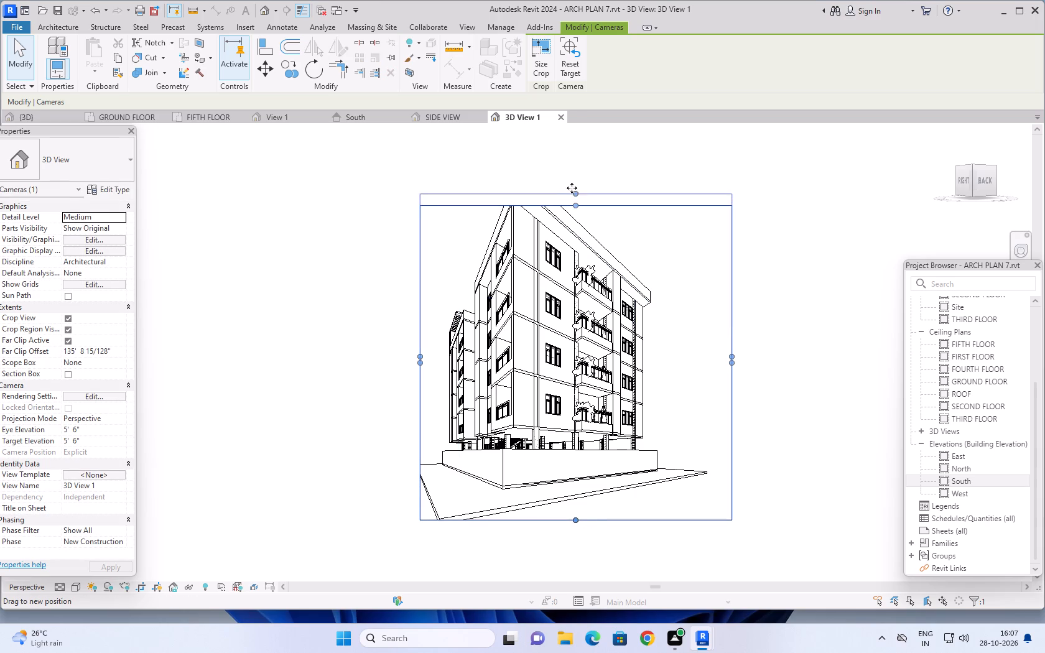
pyautogui.moveTo(572, 188); pyautogui.dragTo(570, 171)
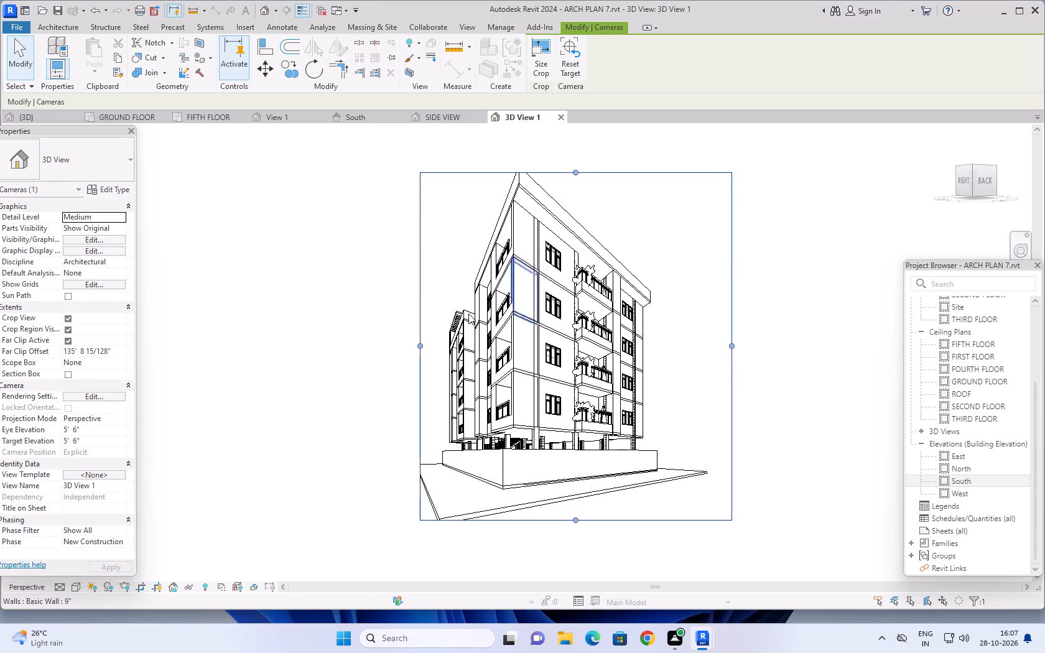
pyautogui.moveTo(418, 343); pyautogui.dragTo(408, 344)
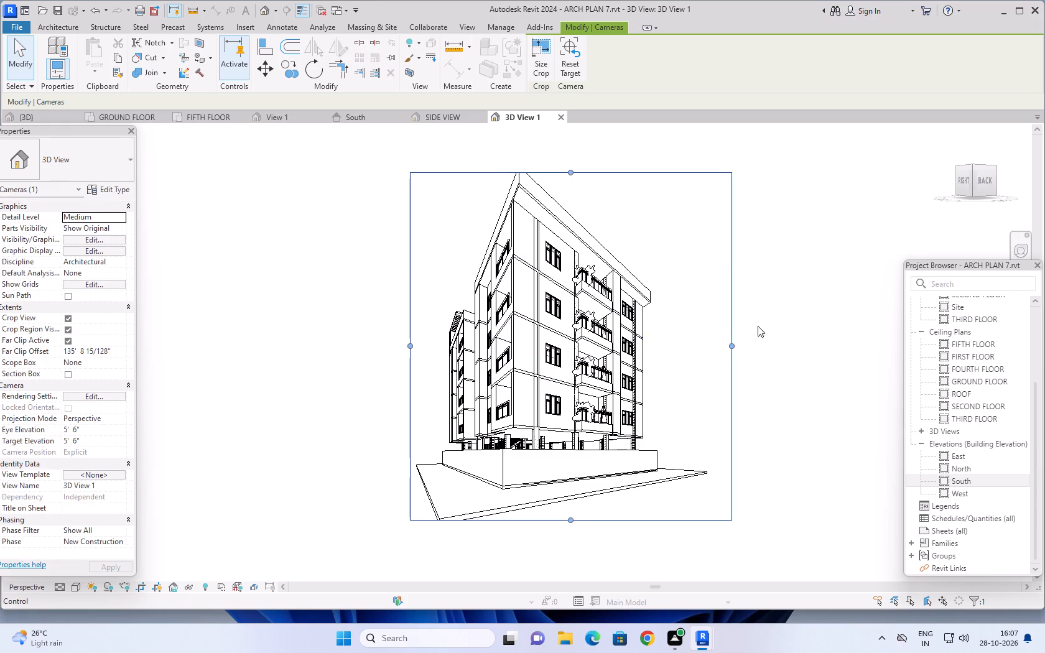
# Extend the camera view's crop region slightly beyond the plot at the bottom and above the roof at the top.
pyautogui.moveTo(755, 284); pyautogui.dragTo(776, 305, button='middle')
pyautogui.click(592, 193)
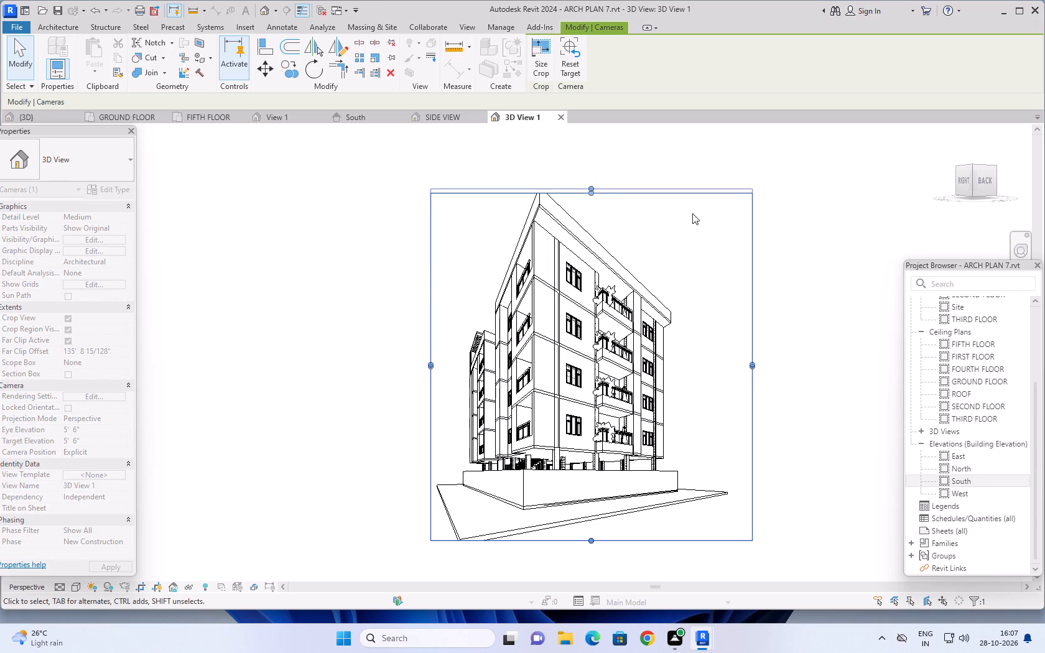
pyautogui.scroll(-2, 742, 223)
pyautogui.moveTo(766, 232); pyautogui.dragTo(768, 215, button='middle')
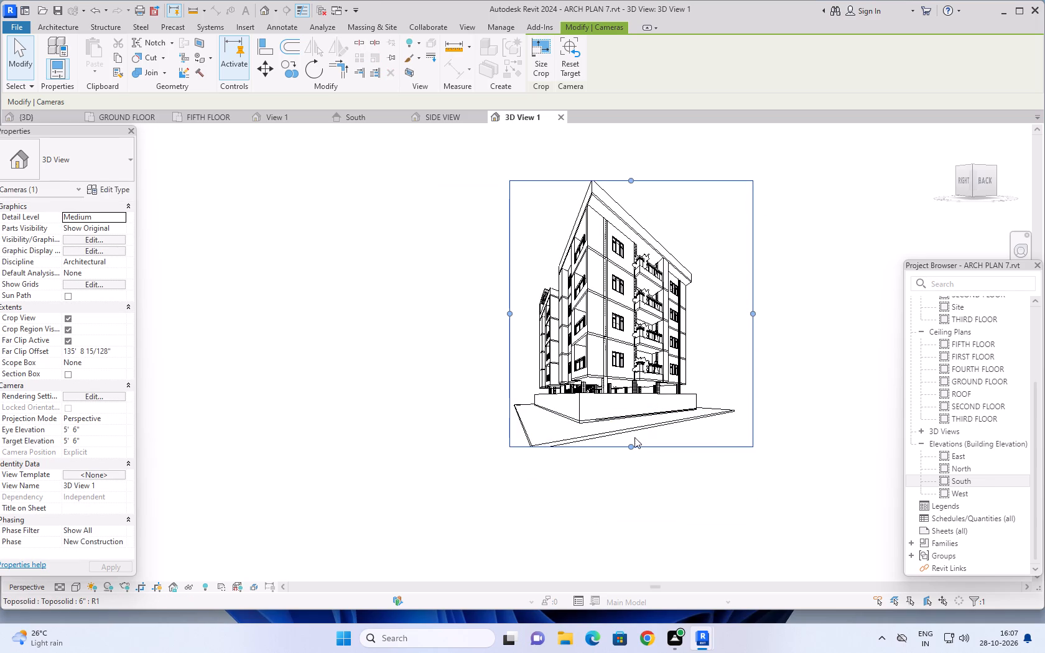
pyautogui.click(629, 443)
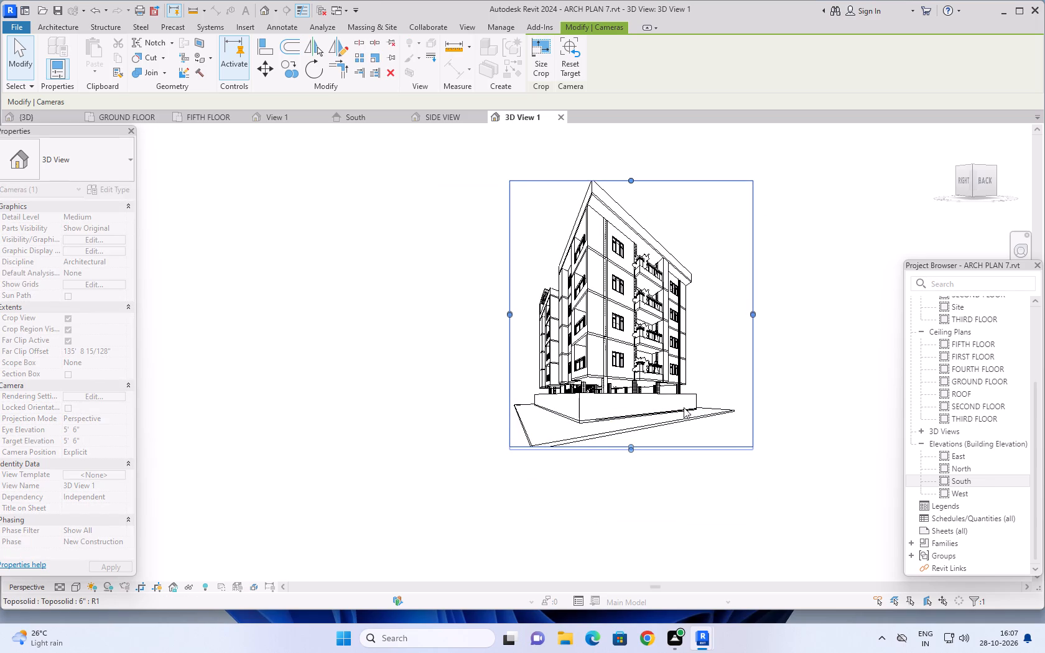
pyautogui.click(626, 180)
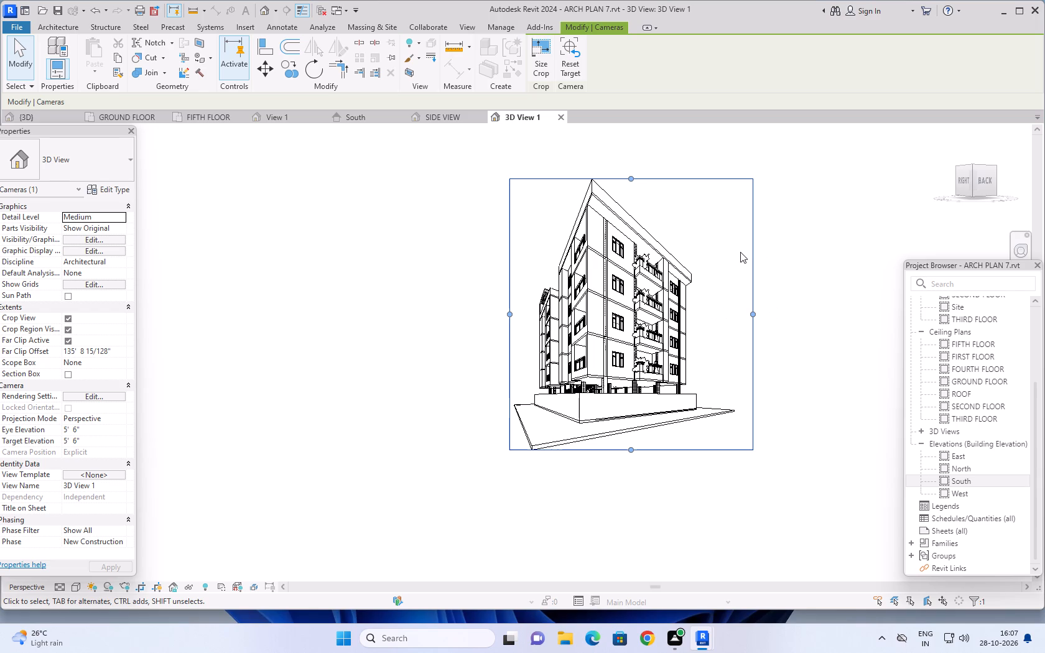
pyautogui.moveTo(630, 178); pyautogui.dragTo(629, 170)
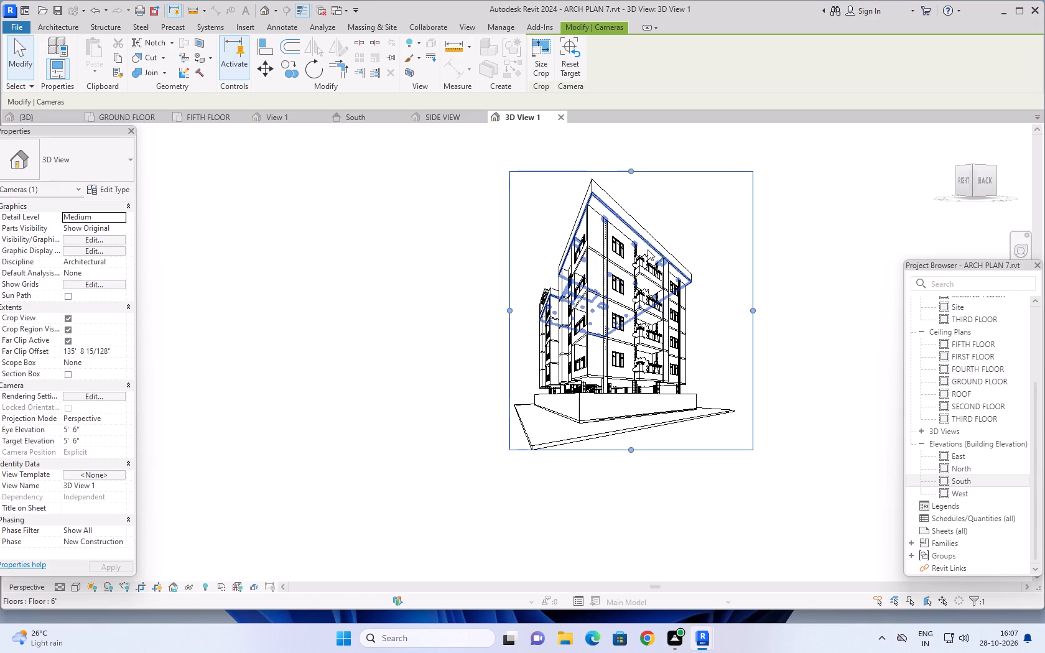
# Set the new camera view's detail level to Fine and its visual style to Realistic.
pyautogui.click(65, 588)
pyautogui.click(72, 575)
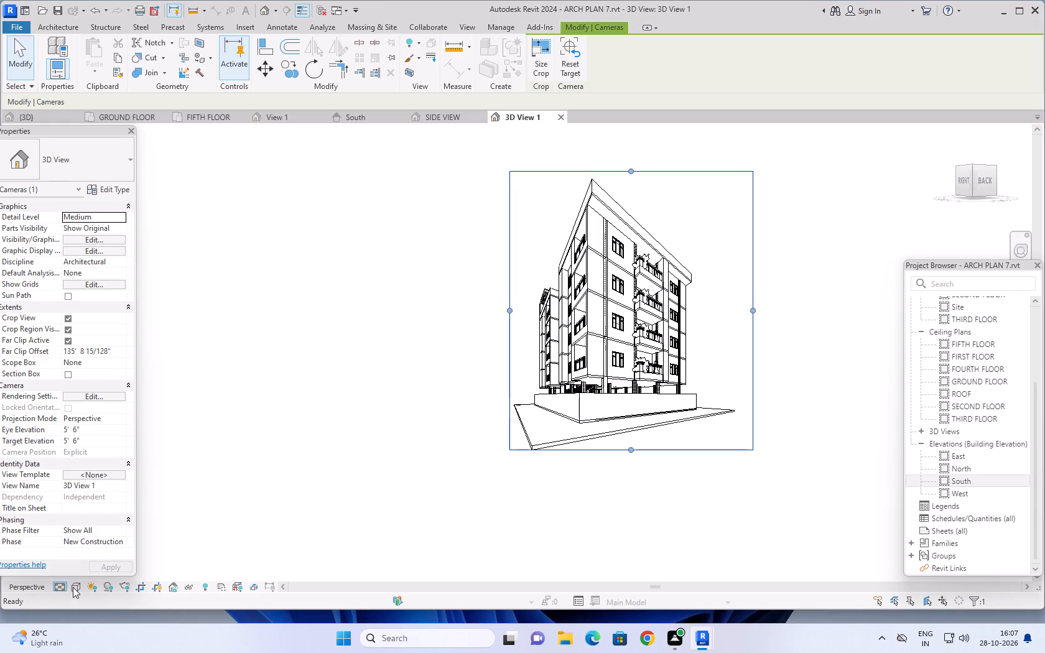
pyautogui.click(73, 587)
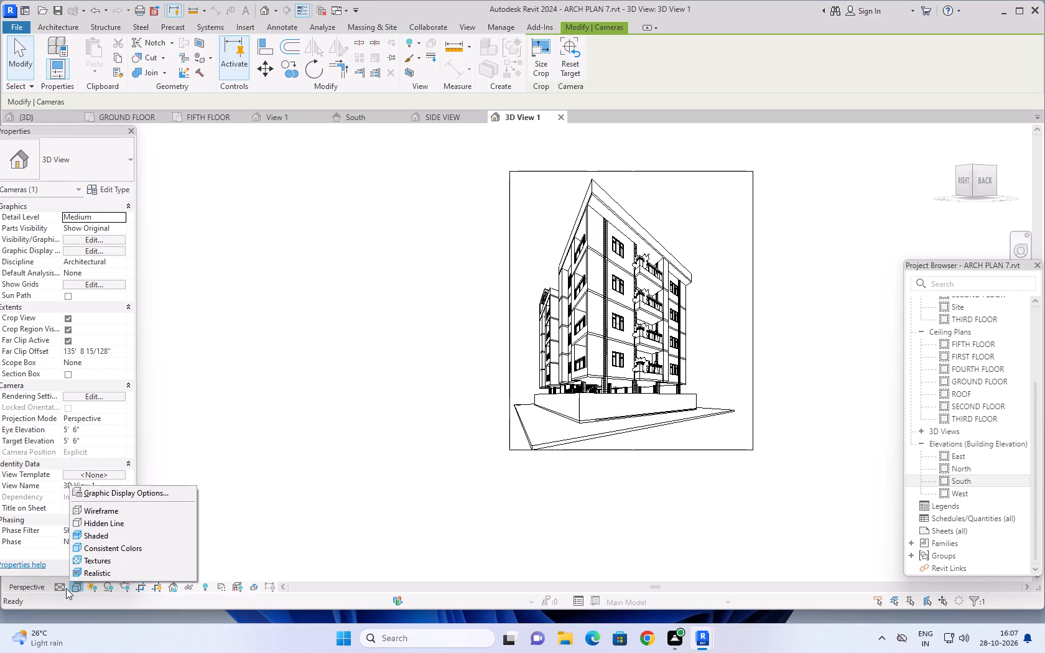
pyautogui.click(92, 573)
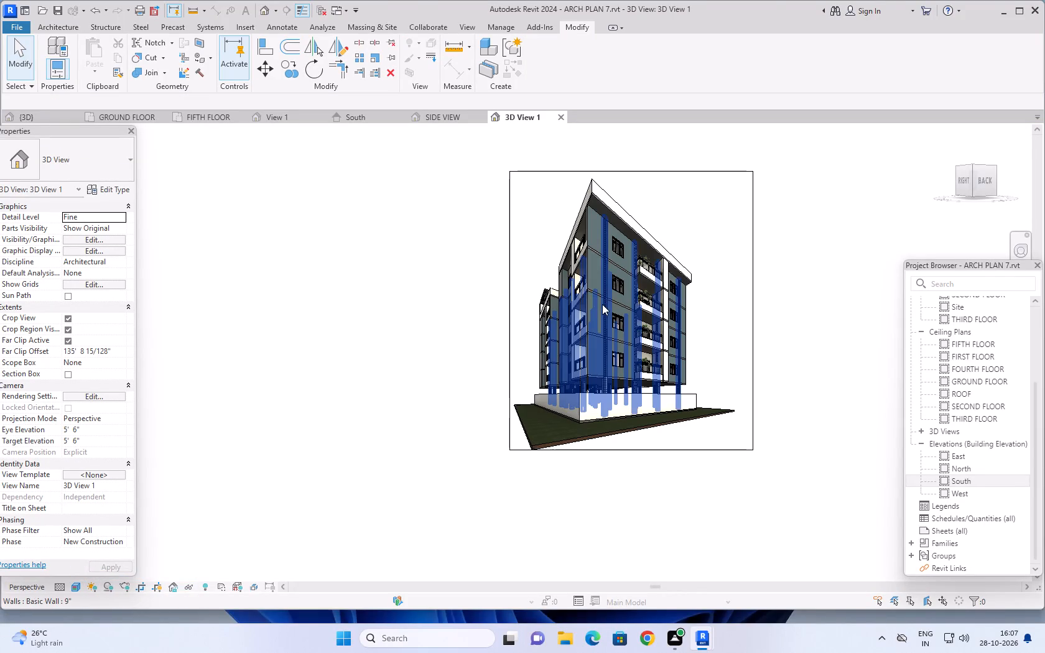
pyautogui.scroll(5, 607, 300)
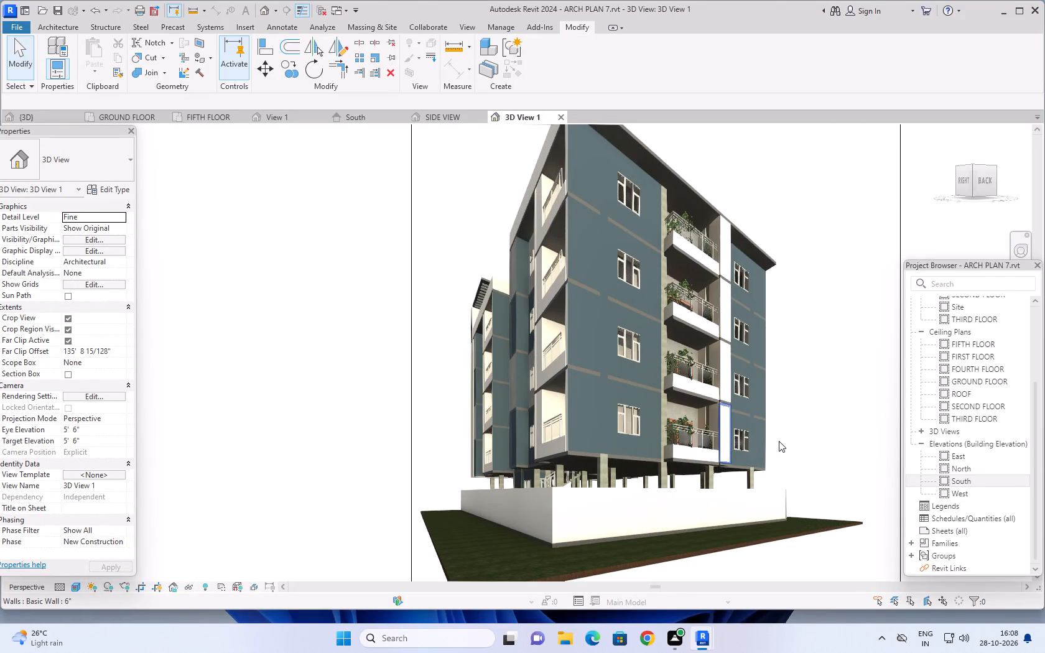
pyautogui.scroll(-2, 814, 425)
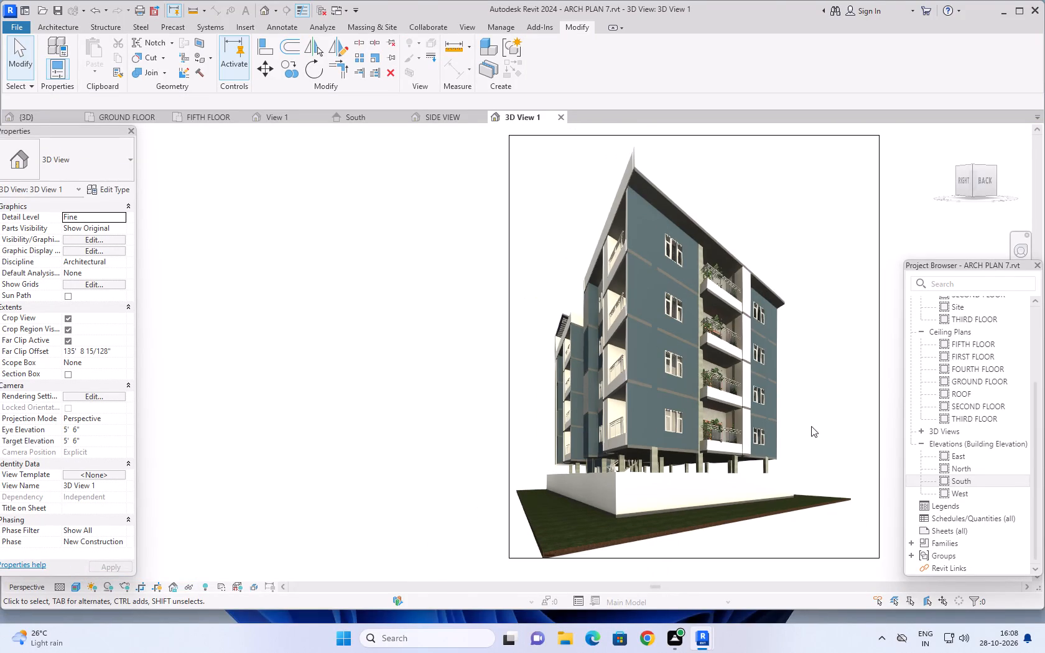
pyautogui.scroll(-2, 811, 426)
pyautogui.moveTo(823, 424); pyautogui.dragTo(789, 422, button='middle')
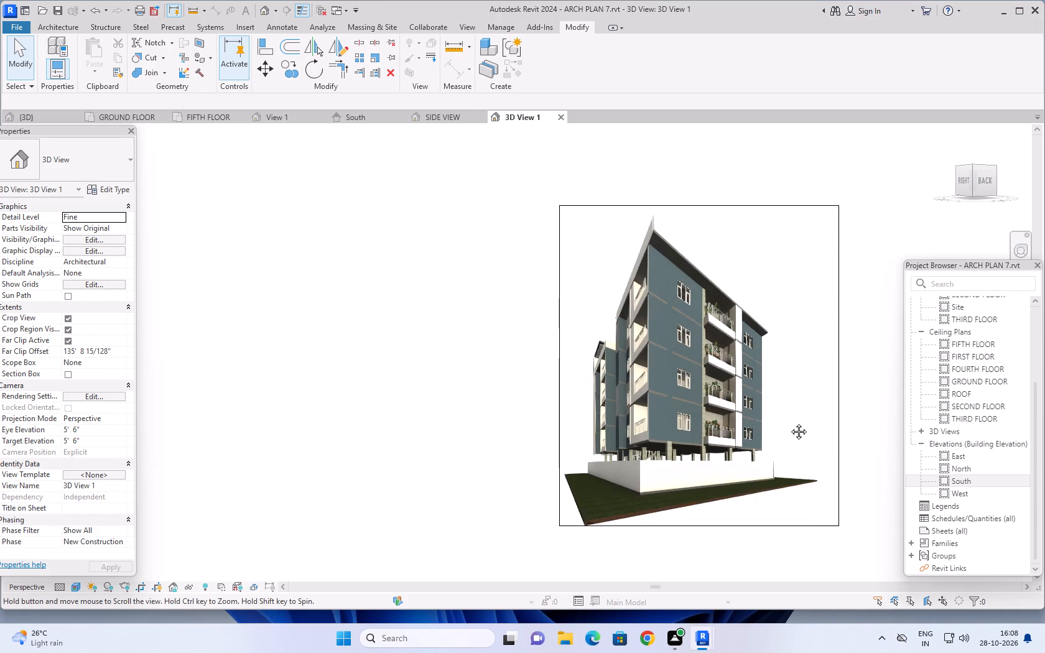
pyautogui.moveTo(789, 422); pyautogui.dragTo(635, 438, button='middle')
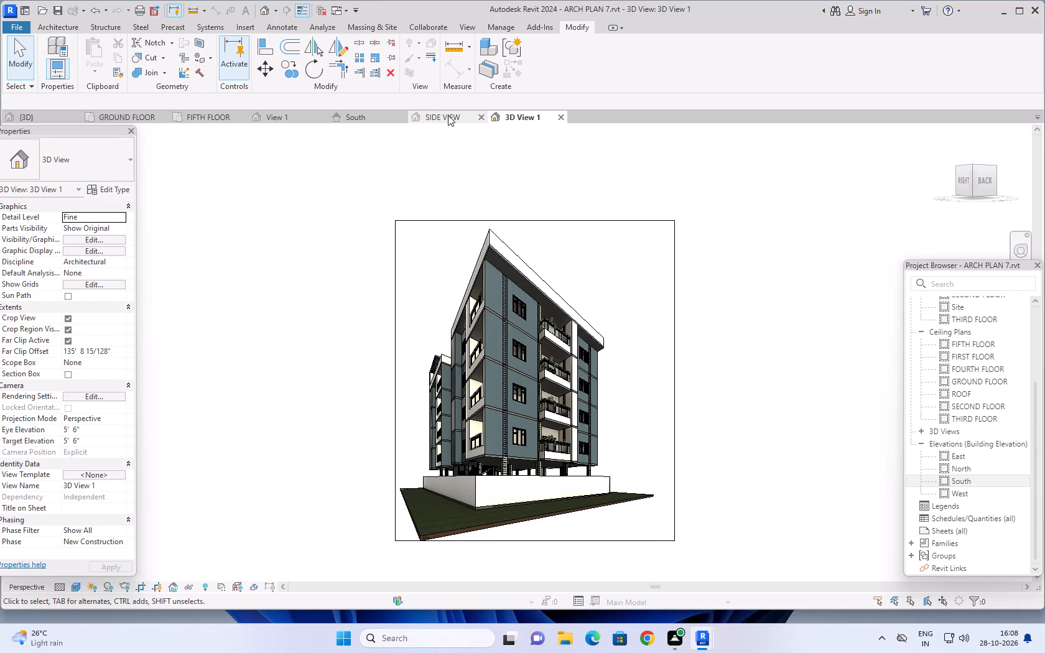
# Look at the open statue family view and the SIDE VIEW camera view, and switch to the {3D} view.
pyautogui.click(282, 118)
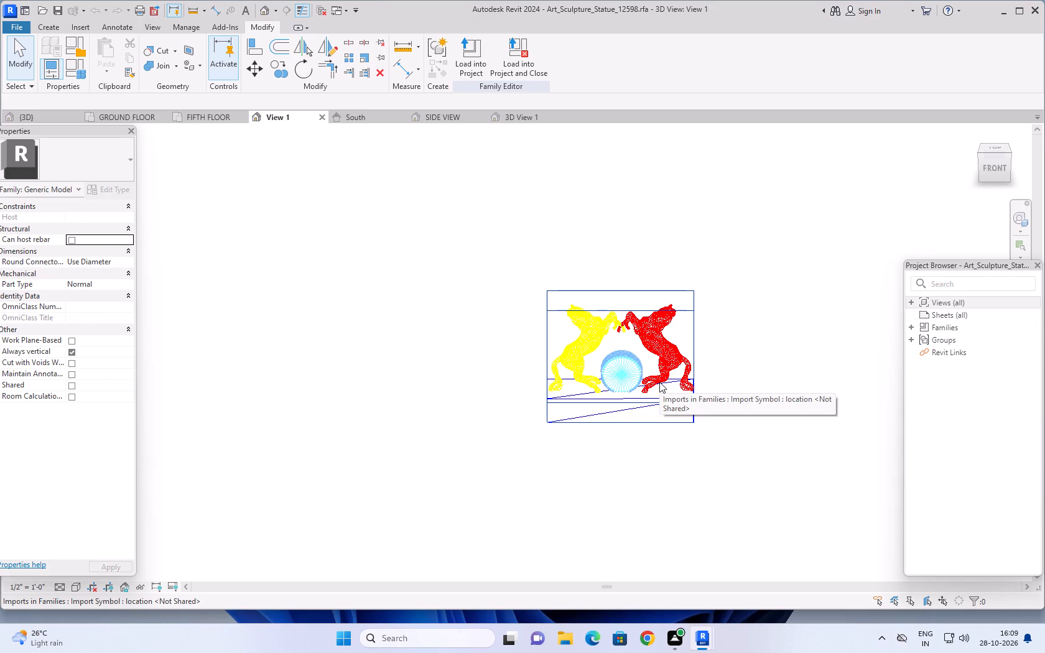
pyautogui.click(442, 118)
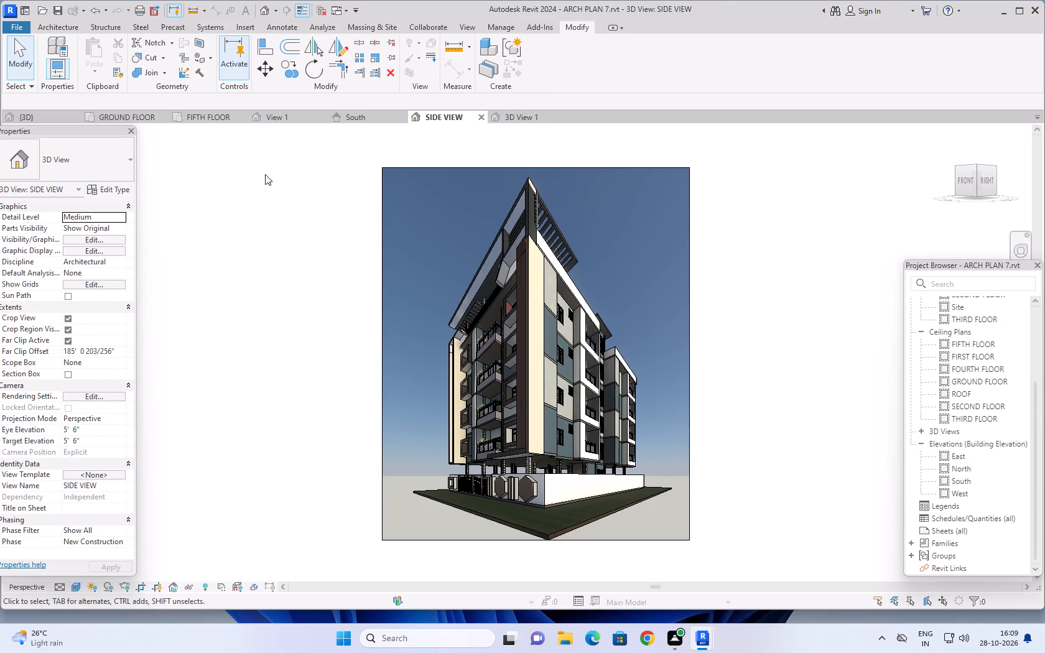
pyautogui.click(35, 118)
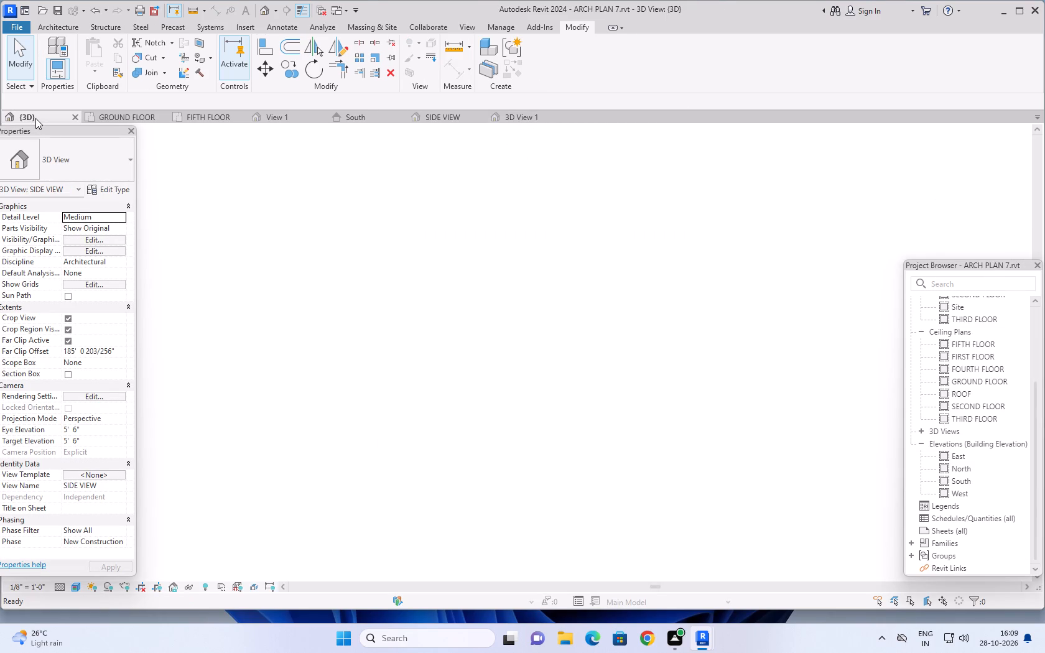
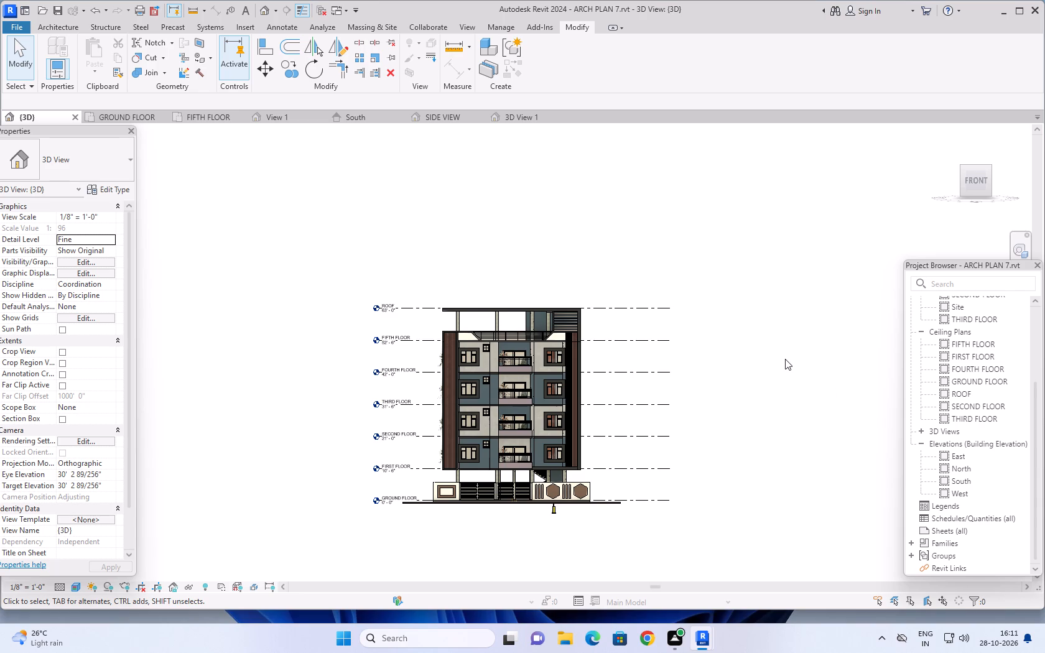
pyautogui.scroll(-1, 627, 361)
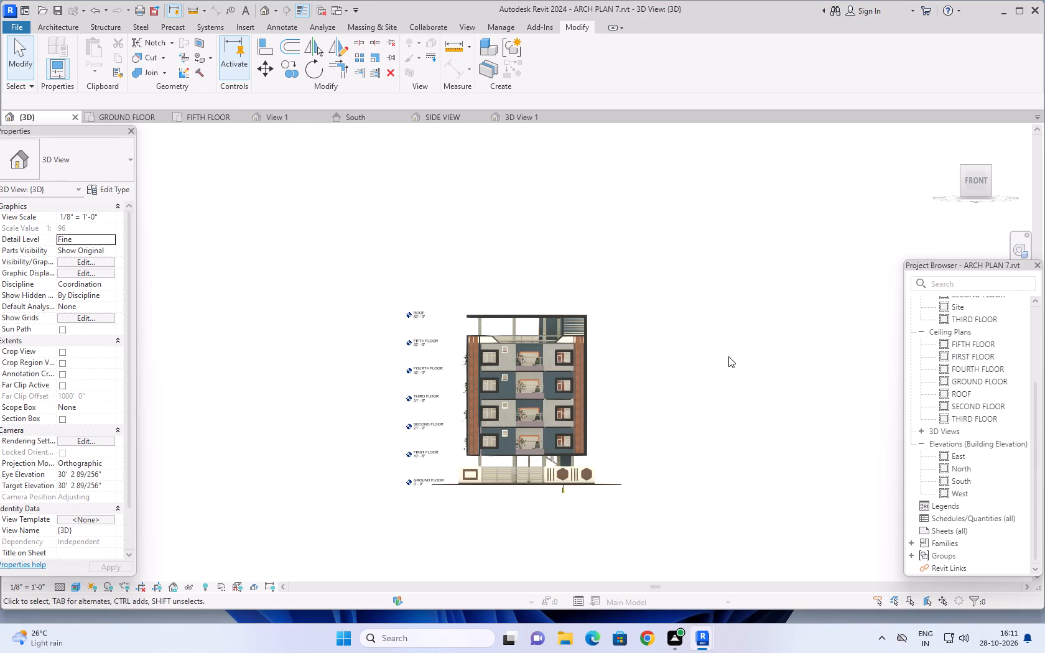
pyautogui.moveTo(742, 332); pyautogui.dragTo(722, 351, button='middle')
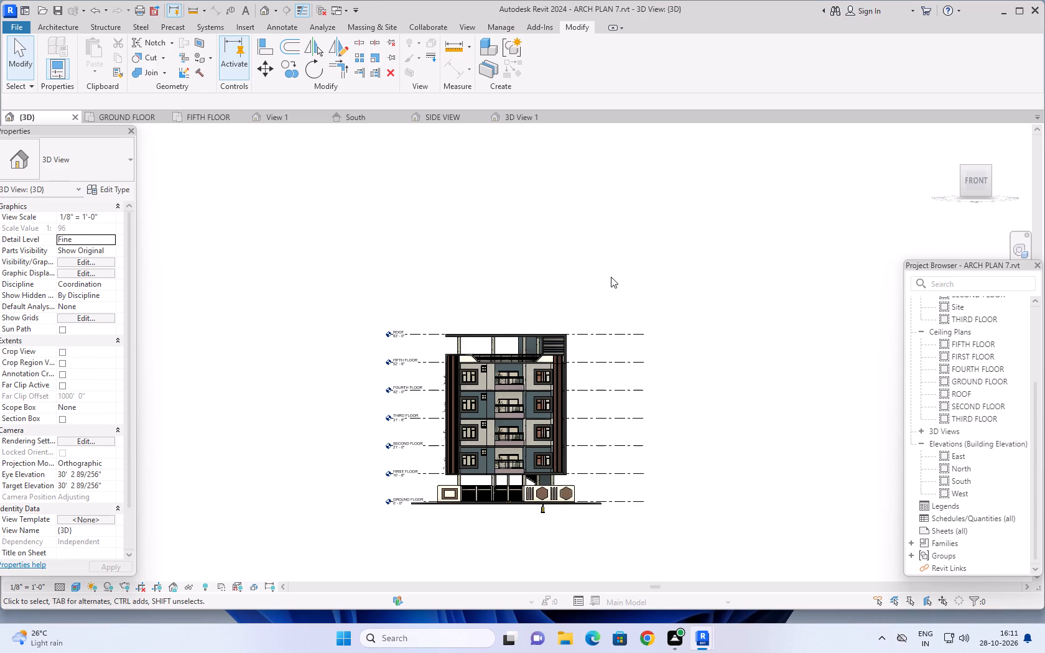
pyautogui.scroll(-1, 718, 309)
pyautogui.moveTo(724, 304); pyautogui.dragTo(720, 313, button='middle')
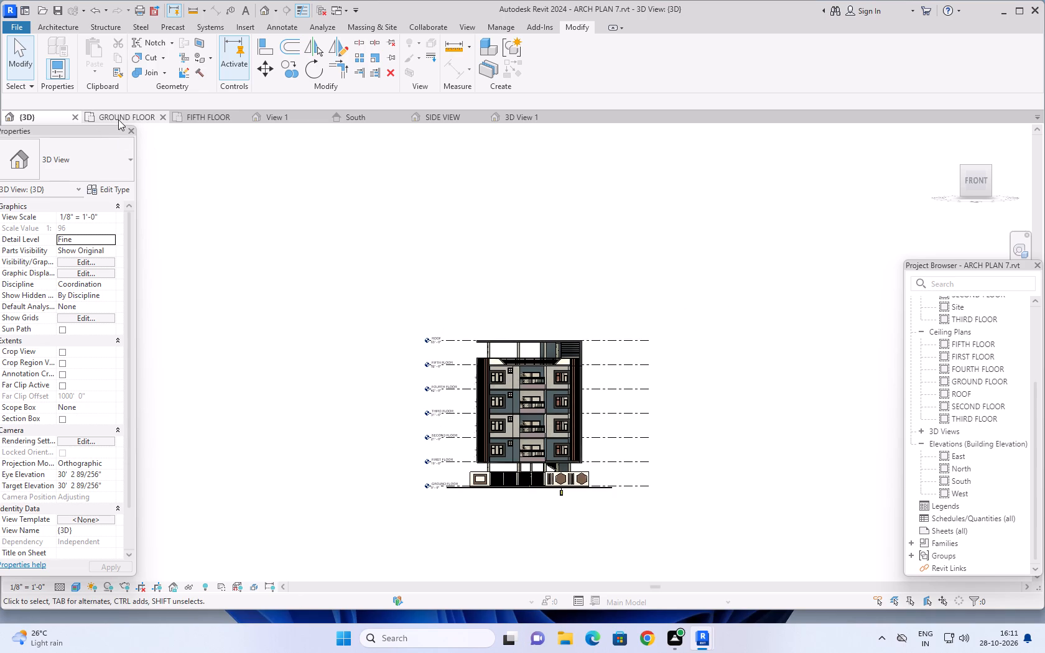
# Open the 3D View 1 camera view and examine the building's front facade and rooftop pergola from a raised angle.
pyautogui.click(118, 118)
pyautogui.click(529, 118)
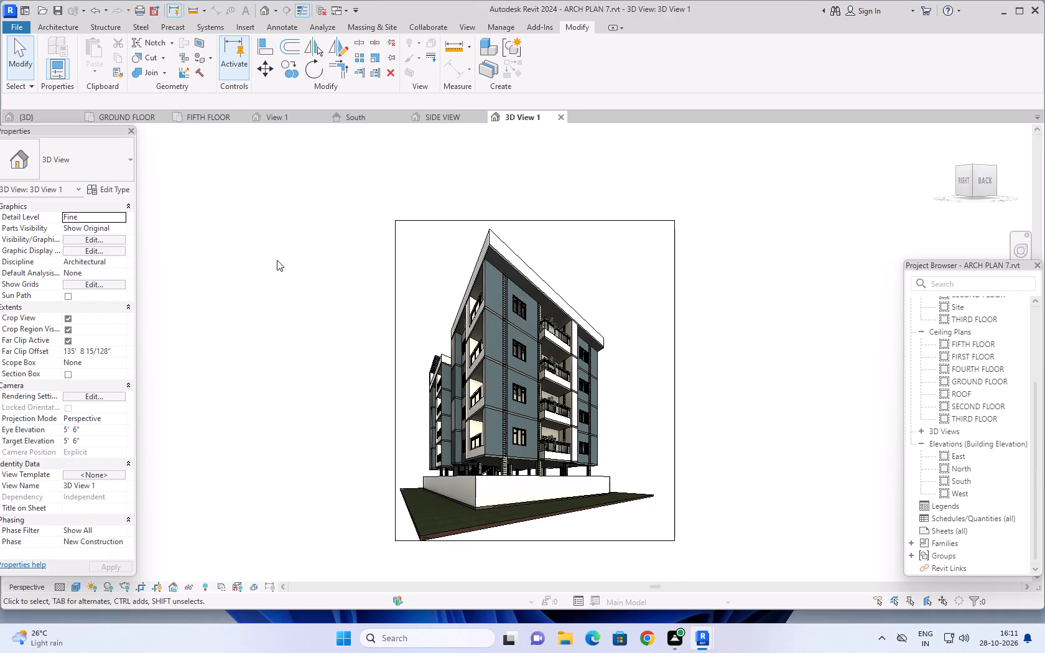
pyautogui.keyDown('shift'); pyautogui.moveTo(281, 238); pyautogui.dragTo(329, 343, button='middle'); pyautogui.keyUp('shift')
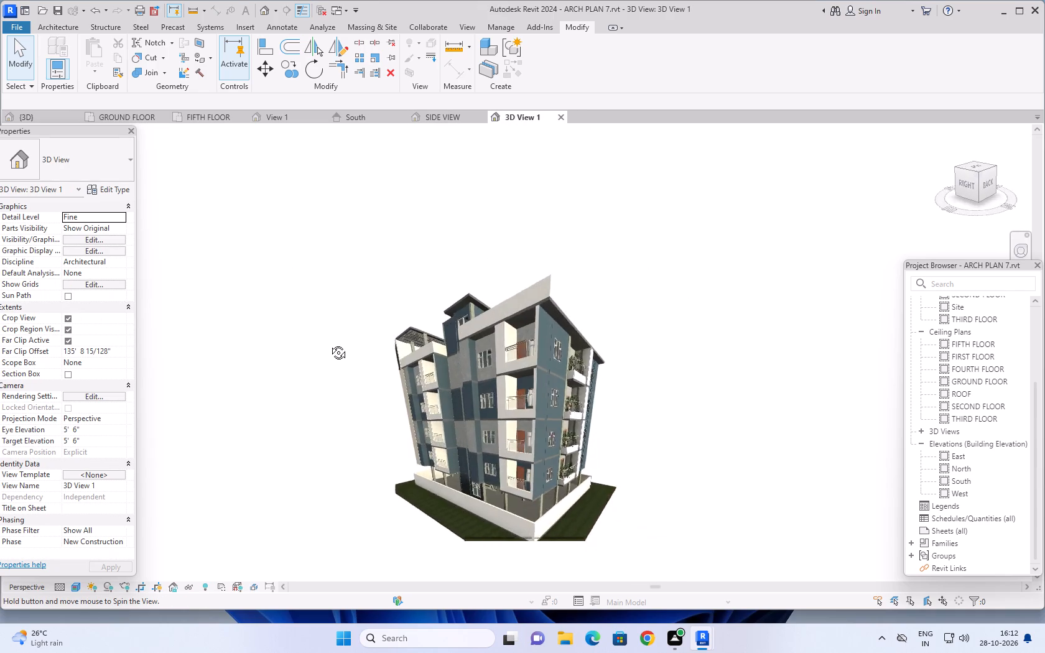
pyautogui.keyDown('shift'); pyautogui.moveTo(329, 343); pyautogui.dragTo(718, 336, button='middle'); pyautogui.keyUp('shift')
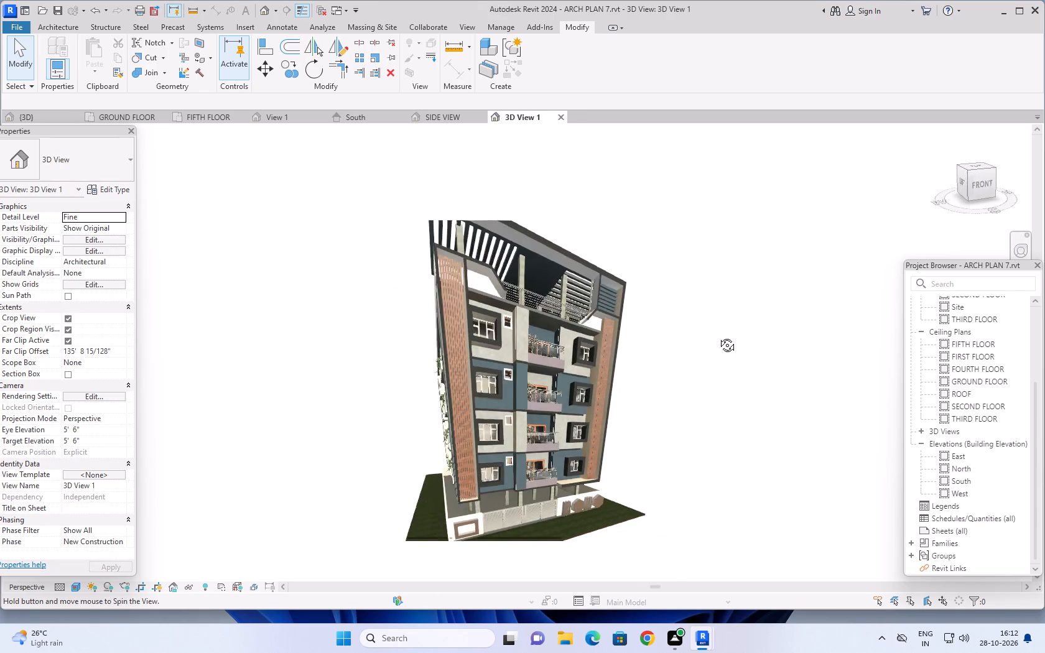
pyautogui.keyDown('shift'); pyautogui.moveTo(718, 336); pyautogui.dragTo(706, 345, button='middle'); pyautogui.keyUp('shift')
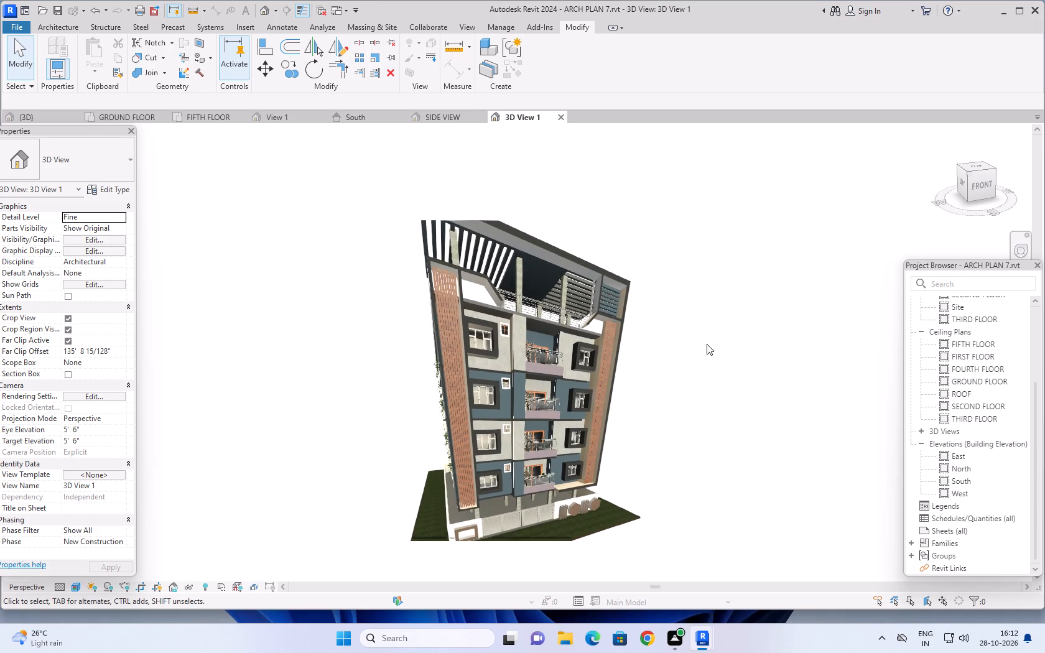
pyautogui.scroll(-1, 727, 339)
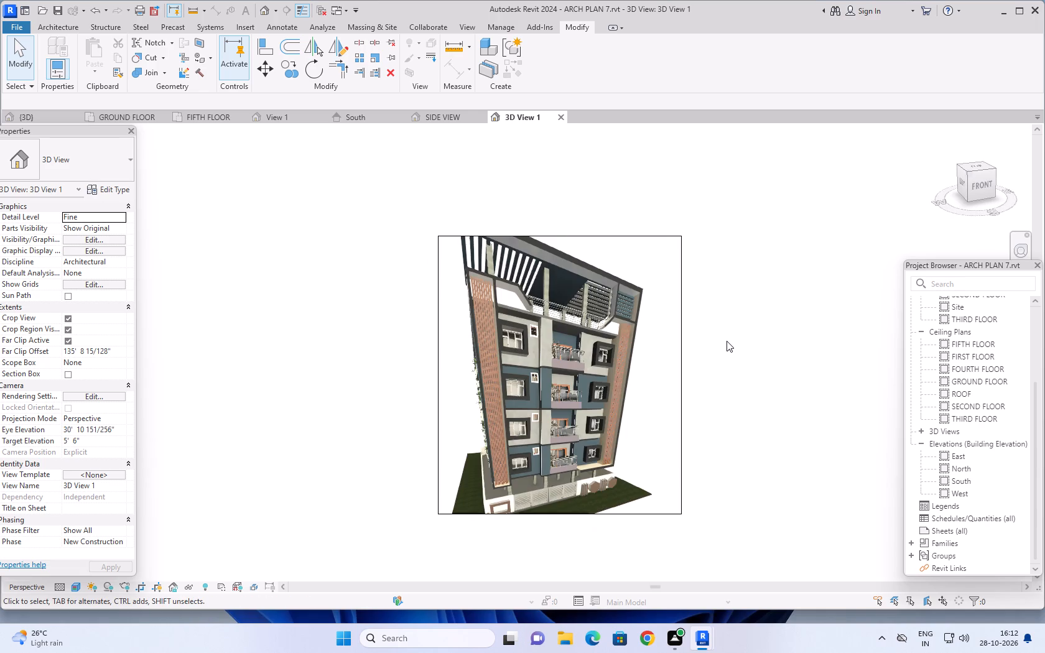
pyautogui.keyDown('shift'); pyautogui.moveTo(664, 349); pyautogui.dragTo(664, 363, button='middle'); pyautogui.keyUp('shift')
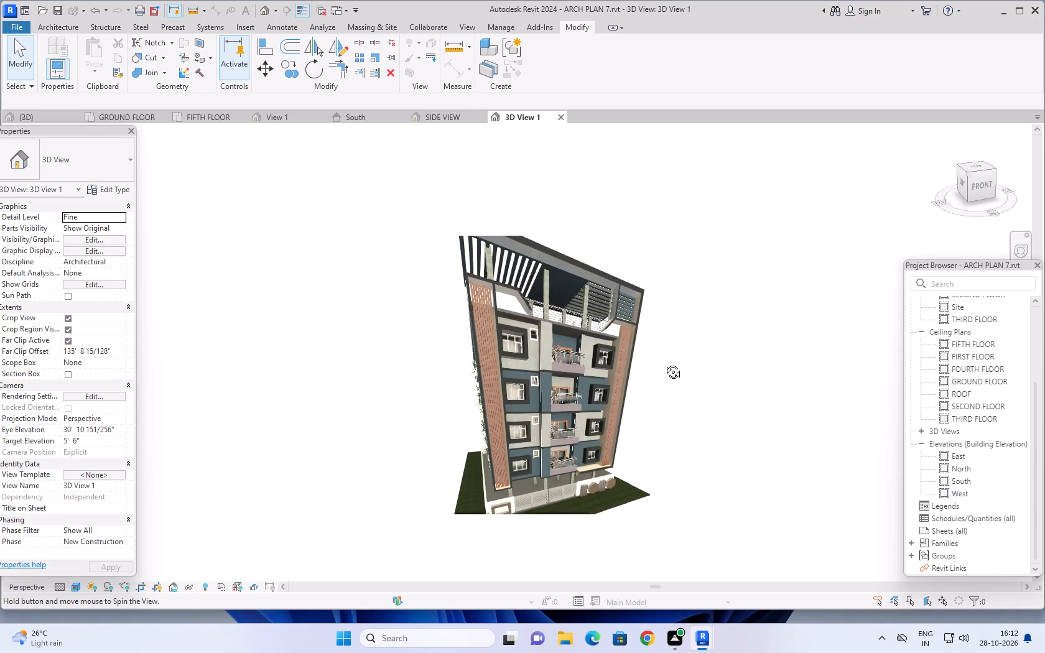
pyautogui.keyDown('shift'); pyautogui.moveTo(664, 363); pyautogui.dragTo(665, 369, button='middle'); pyautogui.keyUp('shift')
pyautogui.scroll(-2, 653, 350)
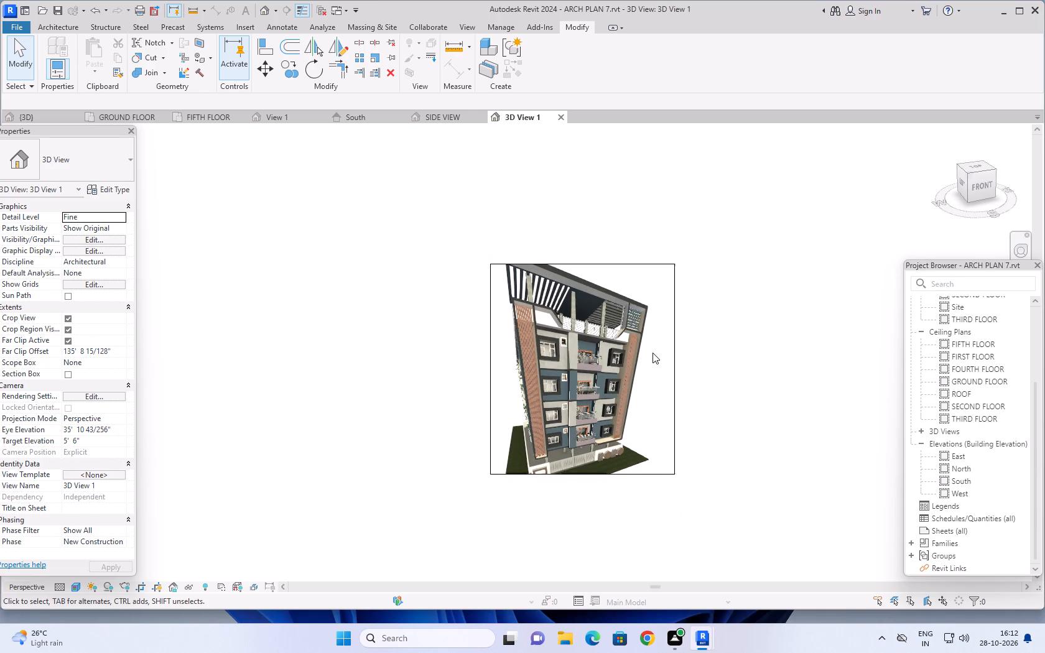
pyautogui.keyDown('shift'); pyautogui.moveTo(613, 339); pyautogui.dragTo(614, 358, button='middle'); pyautogui.keyUp('shift')
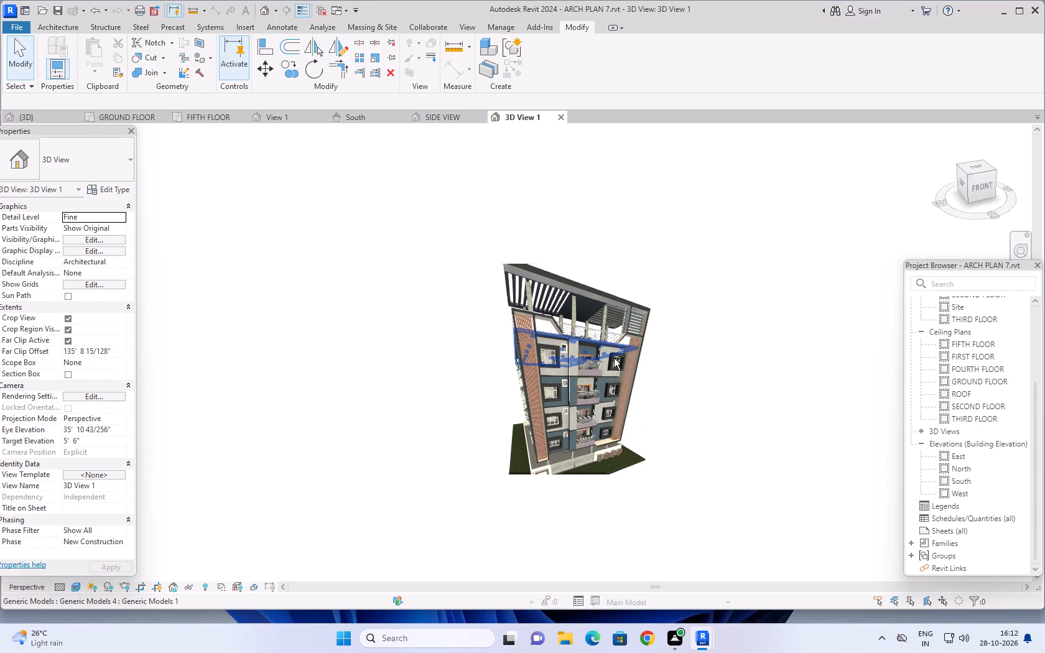
pyautogui.scroll(-1, 614, 356)
pyautogui.keyDown('shift'); pyautogui.moveTo(639, 394); pyautogui.dragTo(633, 394, button='middle'); pyautogui.keyUp('shift')
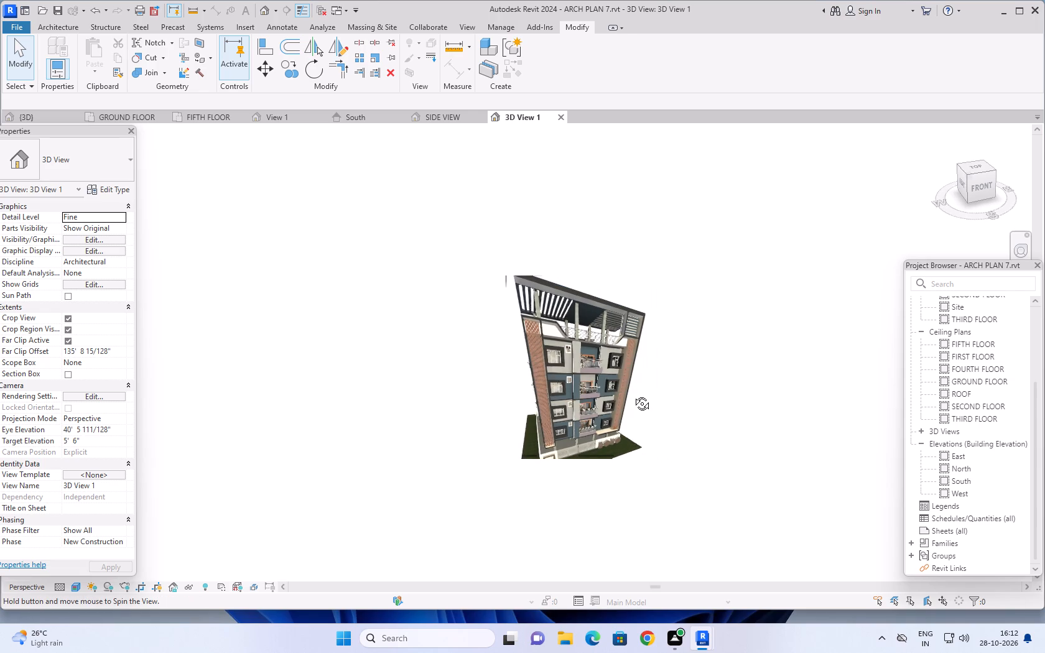
pyautogui.keyDown('shift'); pyautogui.moveTo(633, 394); pyautogui.dragTo(633, 391, button='middle'); pyautogui.keyUp('shift')
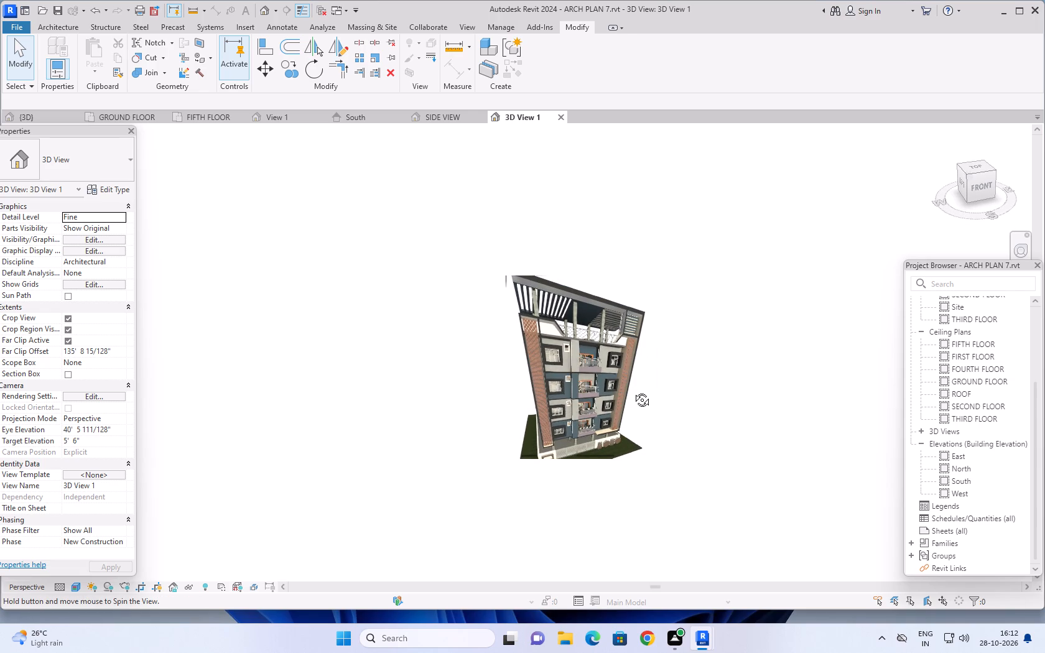
pyautogui.keyDown('shift'); pyautogui.moveTo(633, 391); pyautogui.dragTo(634, 387, button='middle'); pyautogui.keyUp('shift')
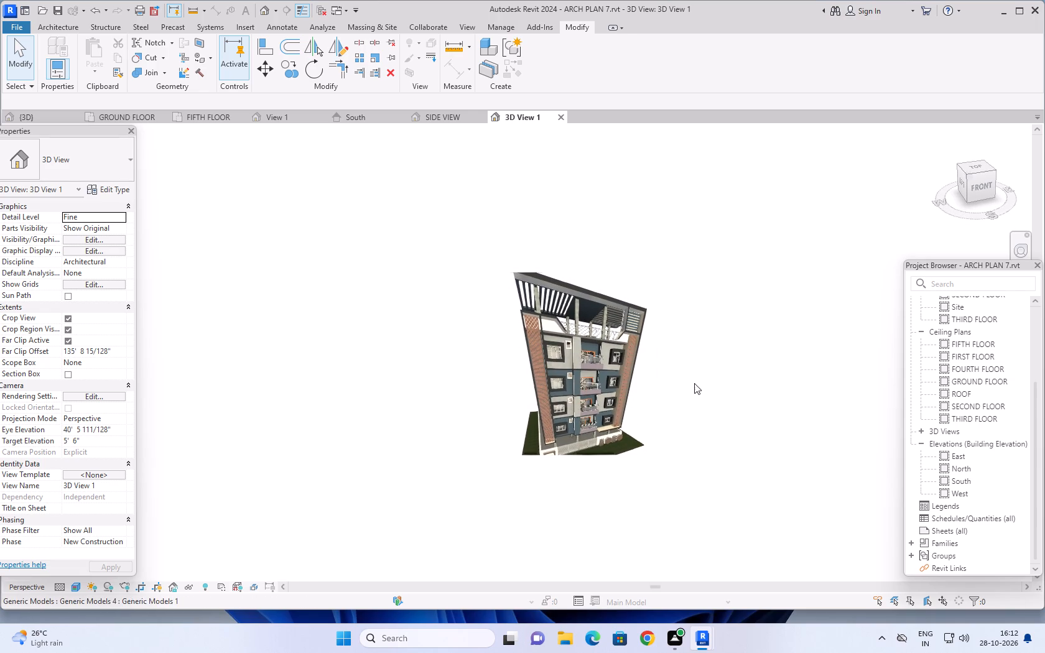
pyautogui.keyDown('shift'); pyautogui.moveTo(605, 387); pyautogui.dragTo(605, 384, button='middle'); pyautogui.keyUp('shift')
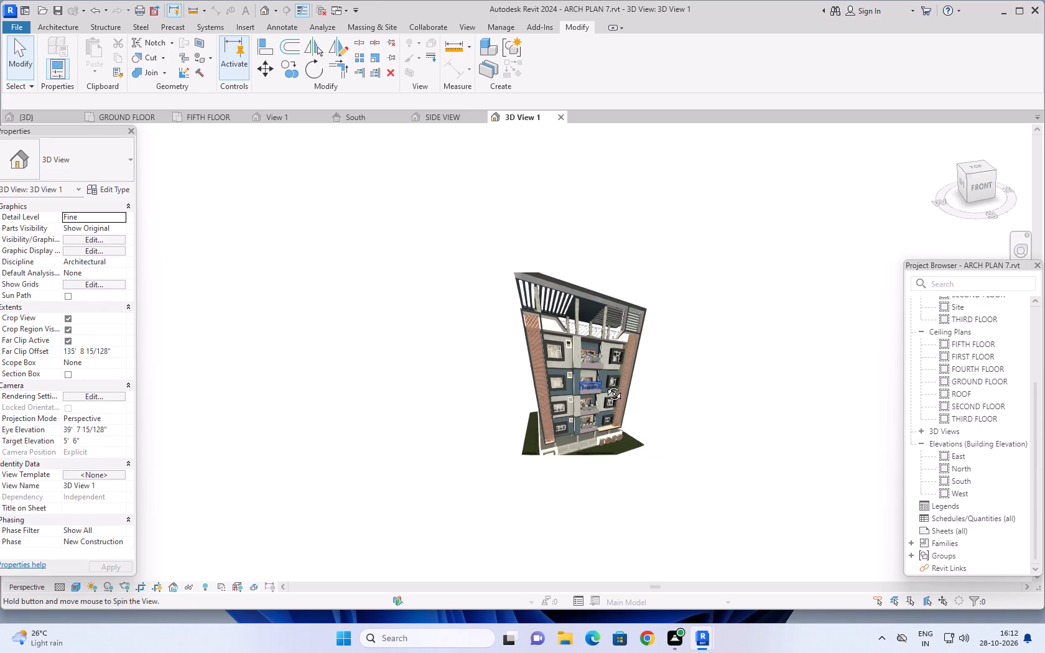
pyautogui.keyDown('shift'); pyautogui.moveTo(605, 384); pyautogui.dragTo(578, 375, button='middle'); pyautogui.keyUp('shift')
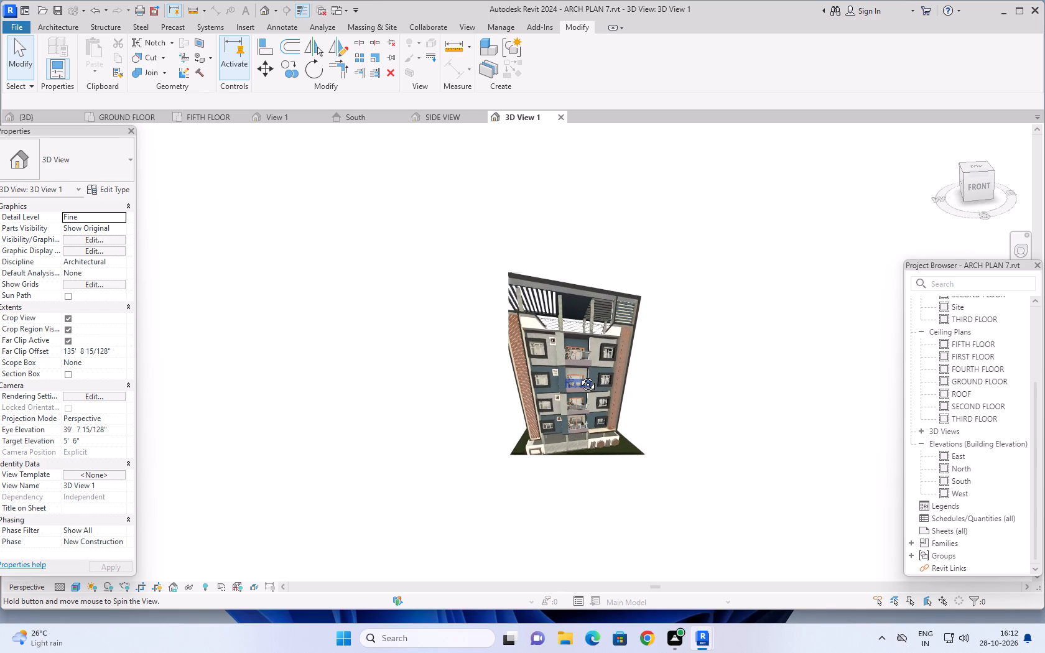
pyautogui.keyDown('shift'); pyautogui.moveTo(578, 375); pyautogui.dragTo(568, 357, button='middle'); pyautogui.keyUp('shift')
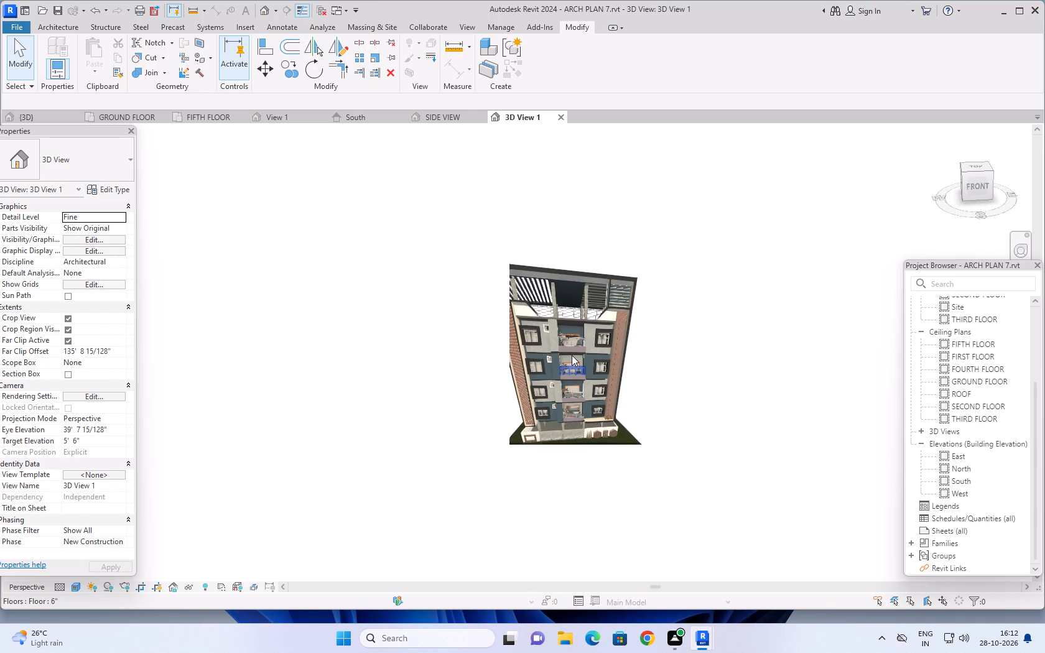
# Examine the building's right-side facade, including its balconies and stair tower, in the perspective view.
pyautogui.keyDown('shift'); pyautogui.moveTo(588, 363); pyautogui.dragTo(507, 380, button='middle'); pyautogui.keyUp('shift')
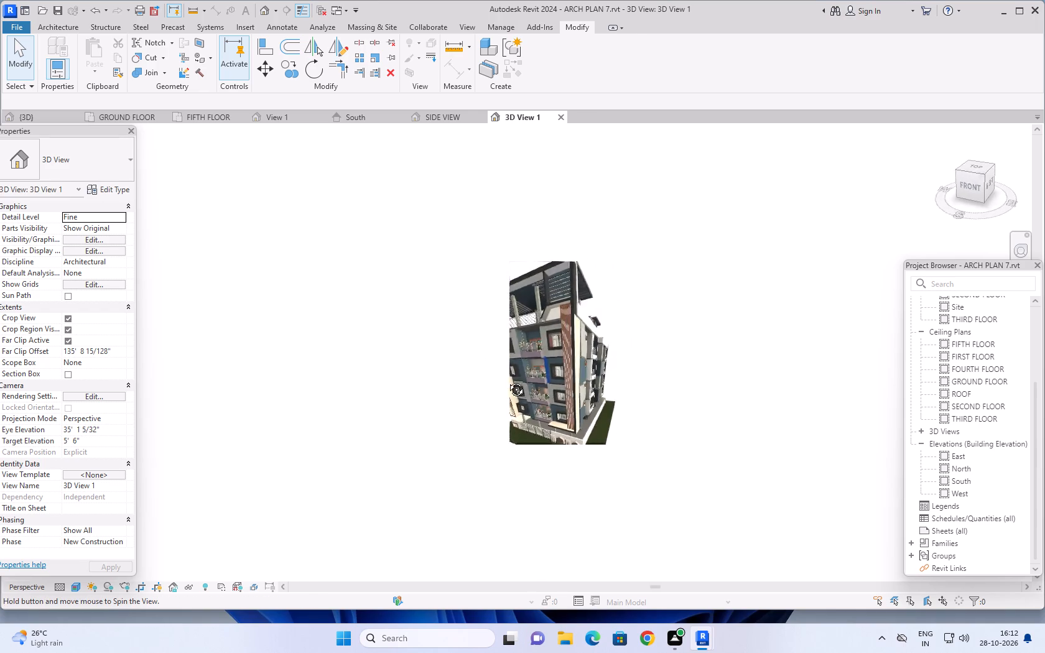
pyautogui.keyDown('shift'); pyautogui.moveTo(507, 380); pyautogui.dragTo(461, 382, button='middle'); pyautogui.keyUp('shift')
pyautogui.keyDown('shift'); pyautogui.moveTo(615, 367); pyautogui.dragTo(540, 399, button='middle'); pyautogui.keyUp('shift')
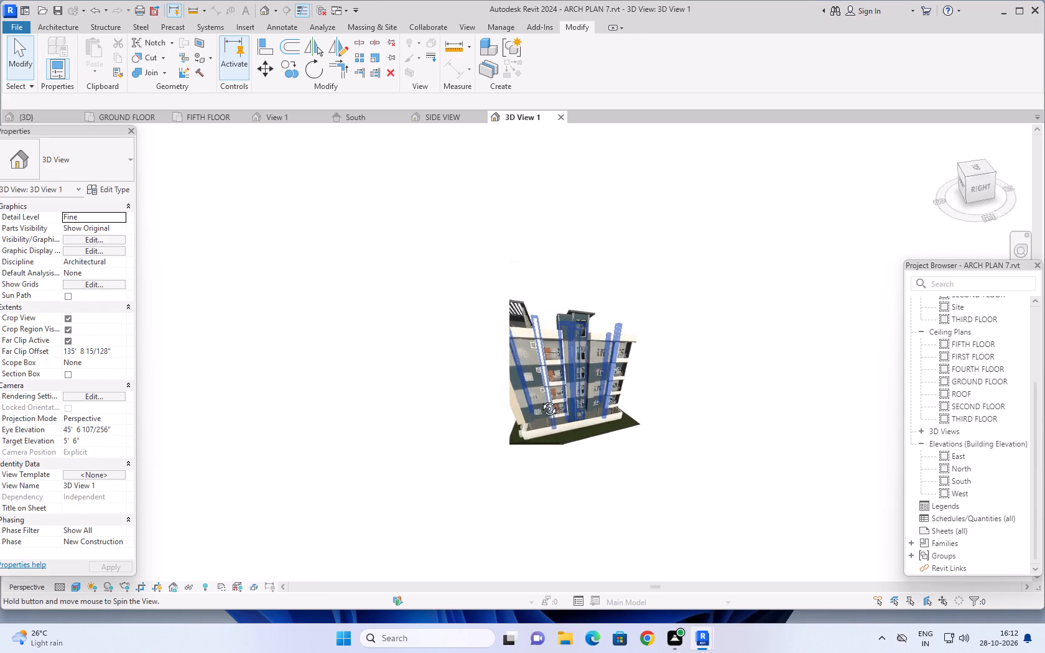
pyautogui.keyDown('shift'); pyautogui.moveTo(540, 399); pyautogui.dragTo(531, 399, button='middle'); pyautogui.keyUp('shift')
pyautogui.moveTo(608, 370); pyautogui.dragTo(577, 352, button='middle')
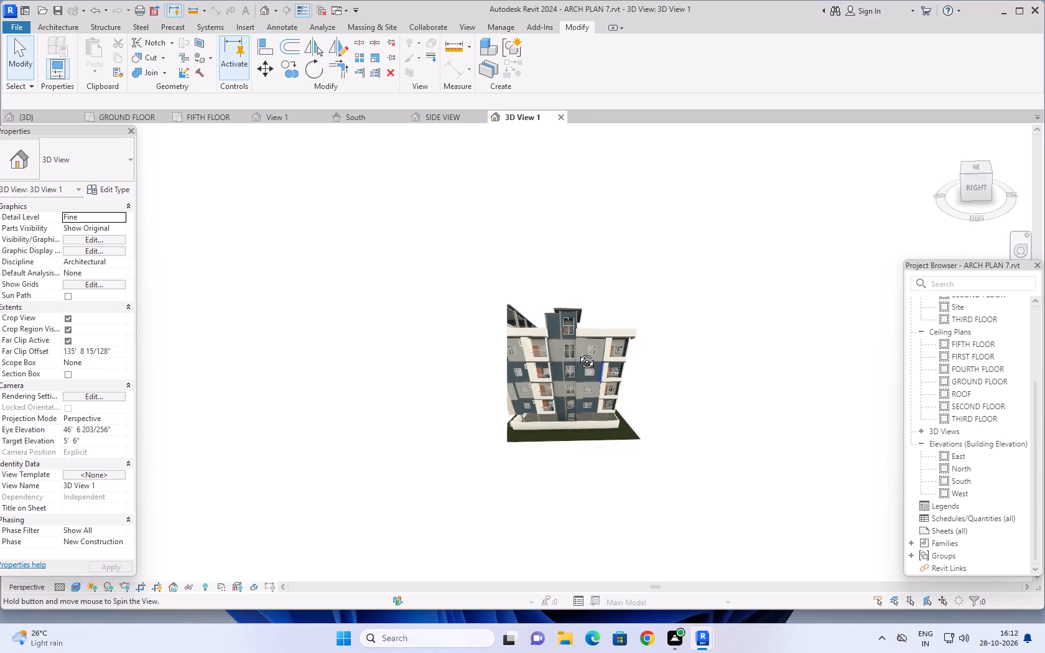
pyautogui.moveTo(577, 352); pyautogui.dragTo(603, 248, button='middle')
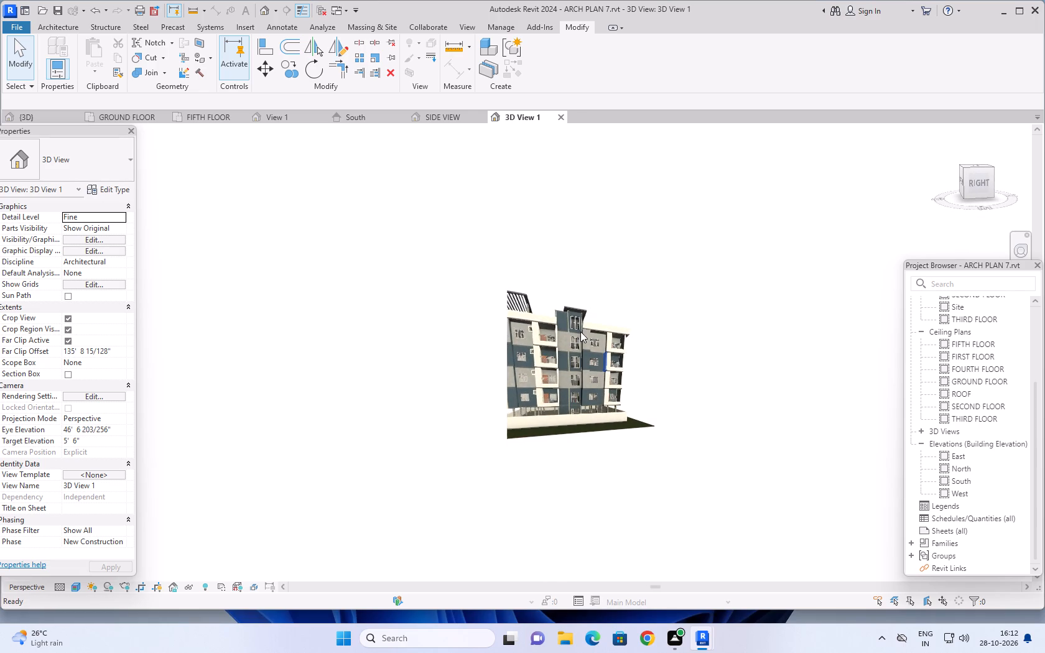
pyautogui.scroll(3, 580, 331)
pyautogui.moveTo(601, 366); pyautogui.dragTo(572, 380, button='middle')
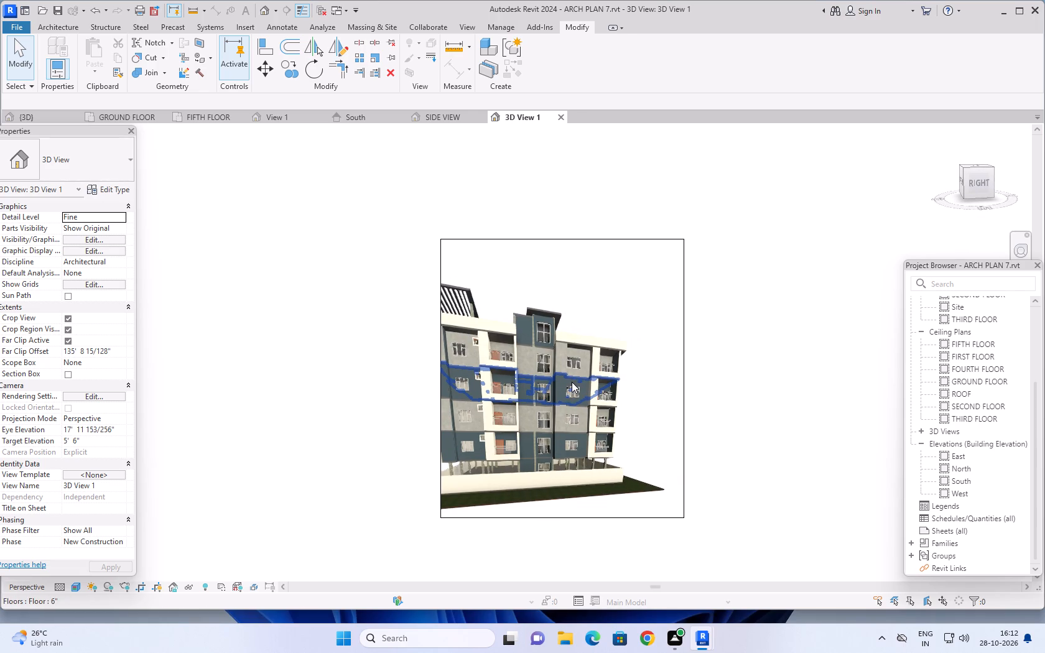
pyautogui.keyDown('shift'); pyautogui.moveTo(572, 382); pyautogui.dragTo(549, 391, button='middle'); pyautogui.keyUp('shift')
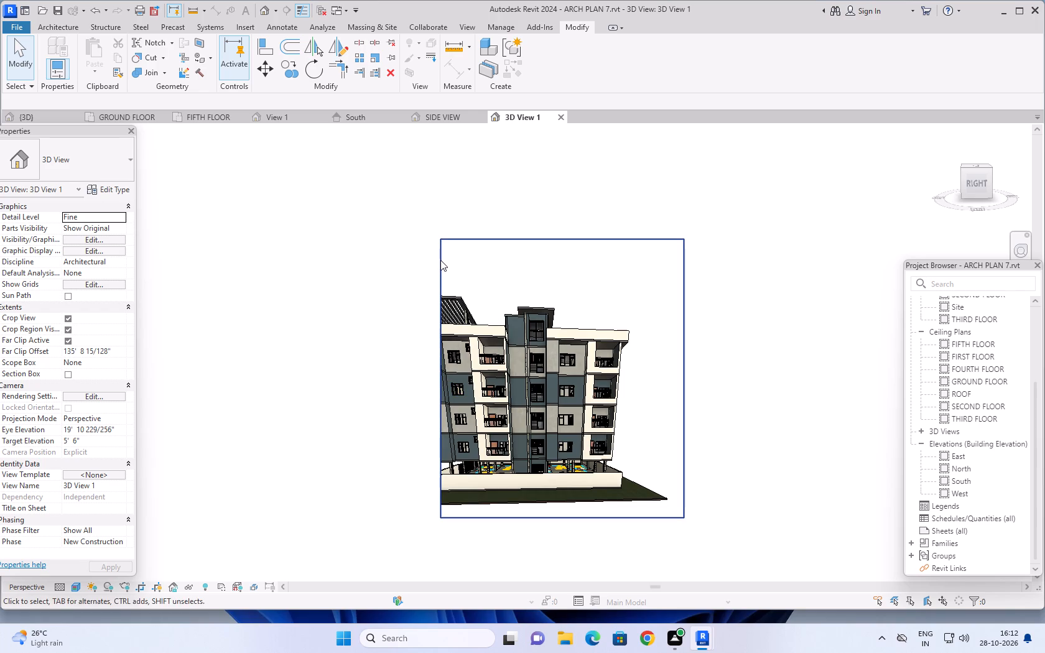
# Extend the left edge of the camera view's crop region outward to include the building's cut-off front end.
pyautogui.click(440, 260)
pyautogui.moveTo(437, 379); pyautogui.dragTo(384, 382)
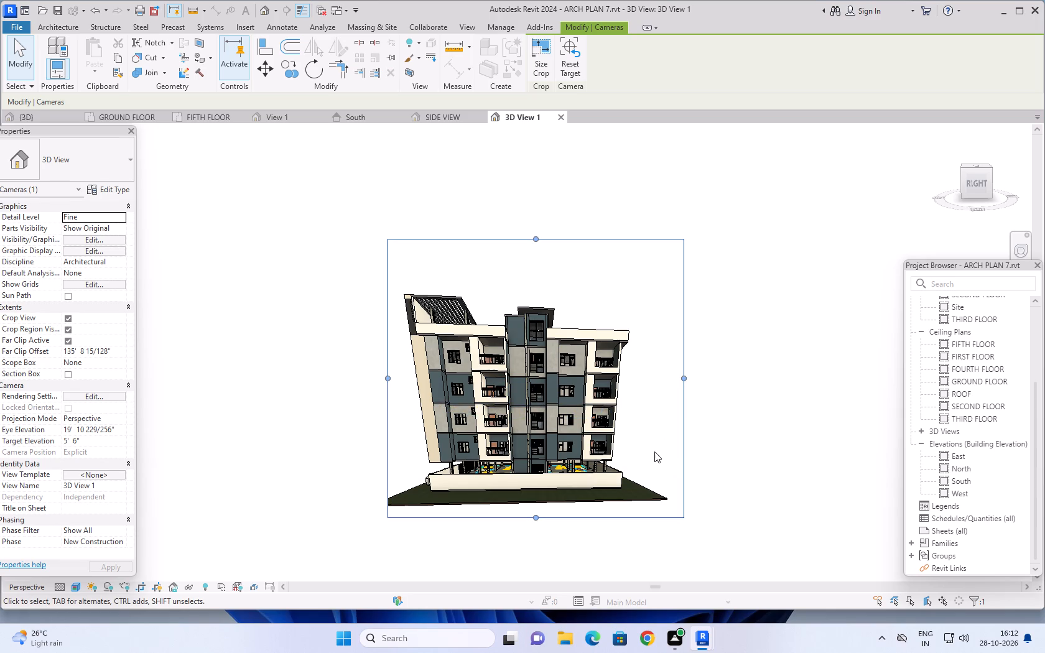
# Examine the building's right-side facade from near ground level and from a raised angle showing the roof.
pyautogui.keyDown('shift'); pyautogui.moveTo(648, 436); pyautogui.dragTo(630, 371, button='middle'); pyautogui.keyUp('shift')
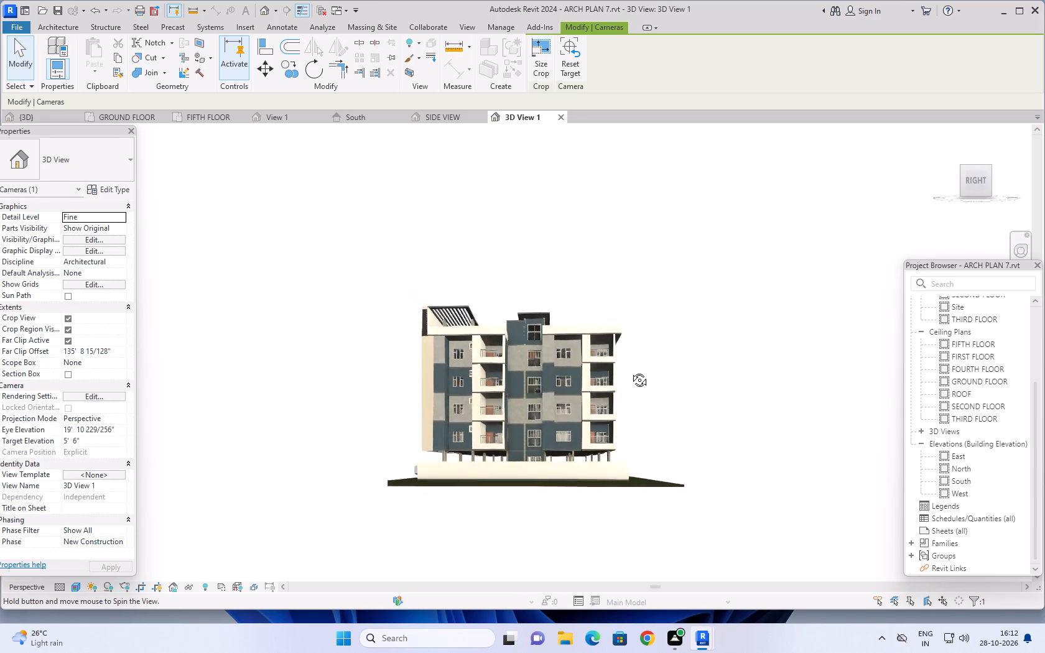
pyautogui.keyDown('shift'); pyautogui.moveTo(630, 371); pyautogui.dragTo(656, 355, button='middle'); pyautogui.keyUp('shift')
pyautogui.keyDown('shift'); pyautogui.moveTo(643, 370); pyautogui.dragTo(674, 376, button='middle'); pyautogui.keyUp('shift')
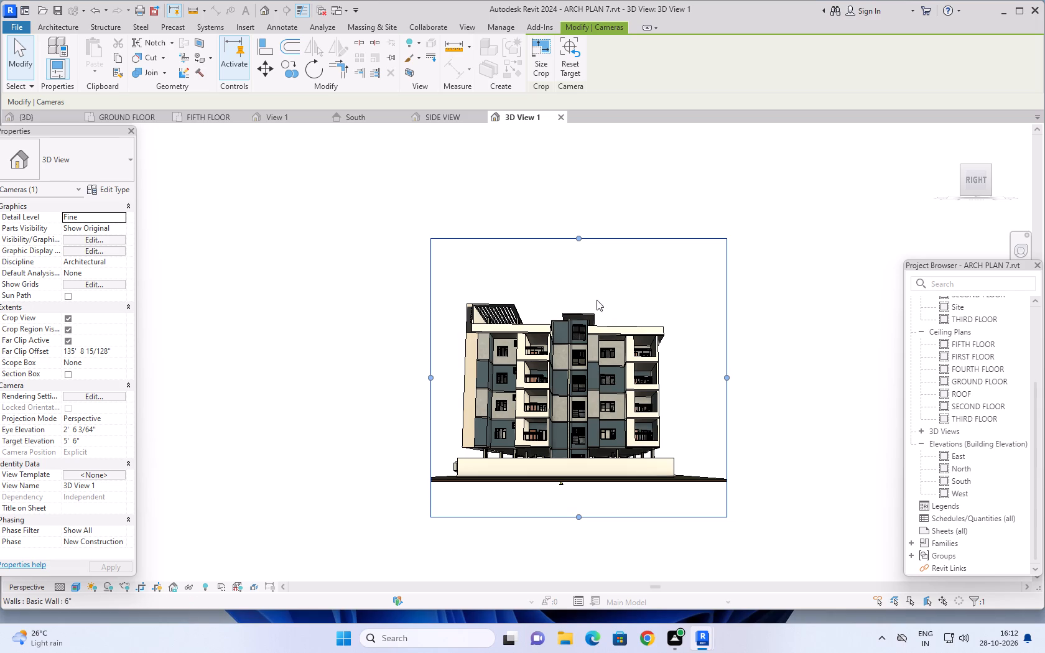
pyautogui.keyDown('shift'); pyautogui.moveTo(597, 300); pyautogui.dragTo(504, 505, button='middle'); pyautogui.keyUp('shift')
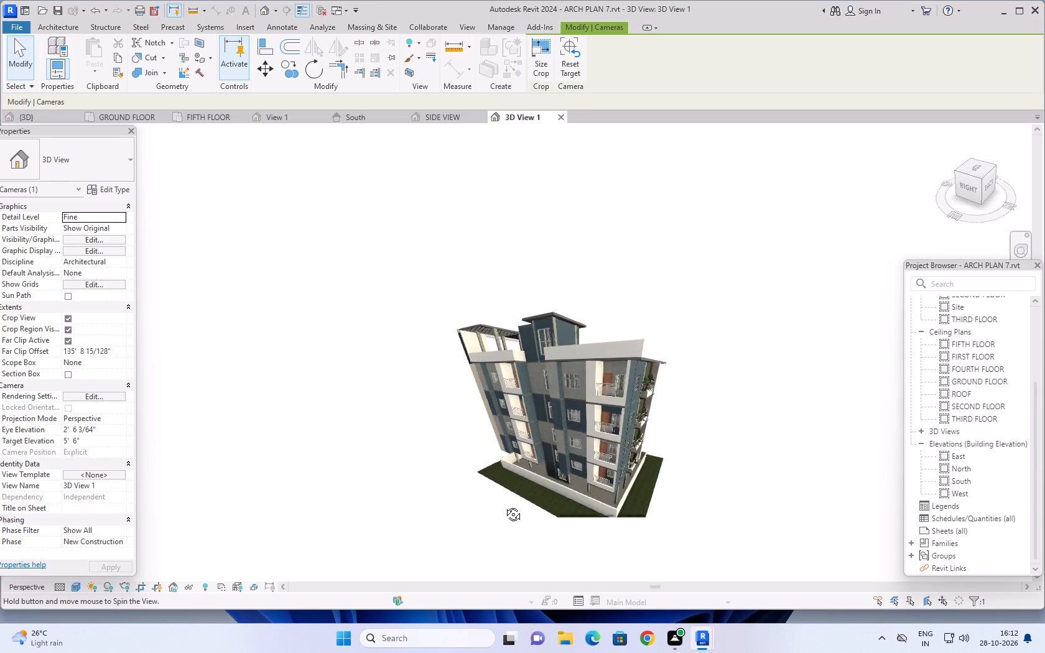
pyautogui.keyDown('shift'); pyautogui.moveTo(504, 505); pyautogui.dragTo(501, 506, button='middle'); pyautogui.keyUp('shift')
pyautogui.keyDown('shift'); pyautogui.moveTo(571, 353); pyautogui.dragTo(574, 476, button='middle'); pyautogui.keyUp('shift')
pyautogui.keyDown('shift'); pyautogui.moveTo(595, 415); pyautogui.dragTo(671, 415, button='middle'); pyautogui.keyUp('shift')
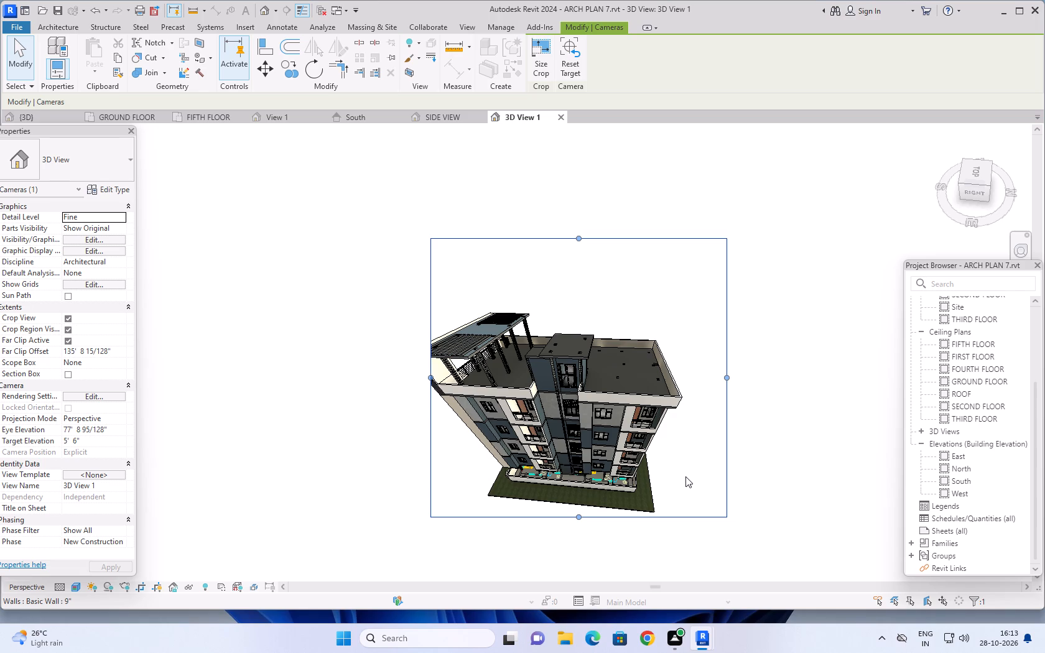
# Examine the roof terrace, stair tower and pergola from above, circling the building past its back and left side to the front corner.
pyautogui.keyDown('shift'); pyautogui.moveTo(680, 458); pyautogui.dragTo(547, 449, button='middle'); pyautogui.keyUp('shift')
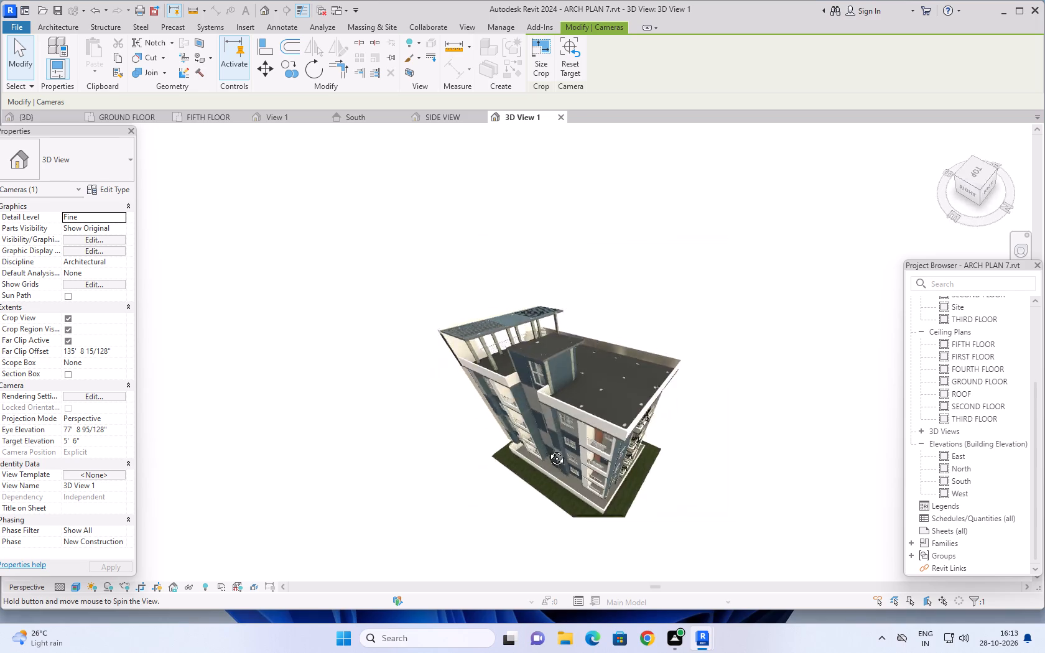
pyautogui.keyDown('shift'); pyautogui.moveTo(547, 449); pyautogui.dragTo(487, 447, button='middle'); pyautogui.keyUp('shift')
pyautogui.keyDown('shift'); pyautogui.moveTo(625, 452); pyautogui.dragTo(496, 432, button='middle'); pyautogui.keyUp('shift')
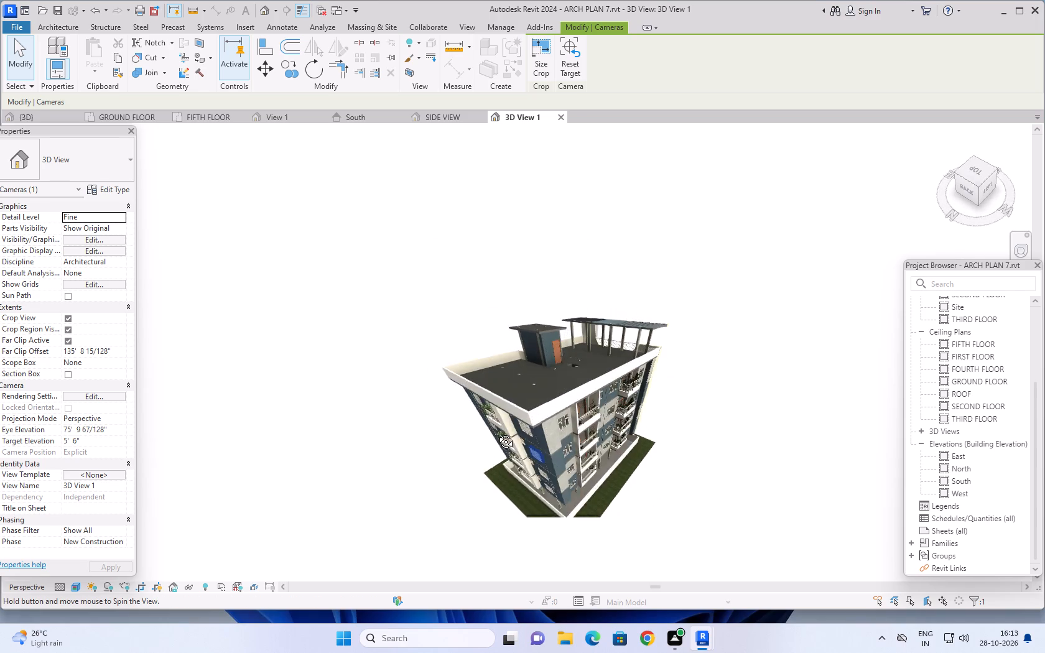
pyautogui.keyDown('shift'); pyautogui.moveTo(496, 432); pyautogui.dragTo(496, 433, button='middle'); pyautogui.keyUp('shift')
pyautogui.keyDown('shift'); pyautogui.moveTo(631, 425); pyautogui.dragTo(588, 424, button='middle'); pyautogui.keyUp('shift')
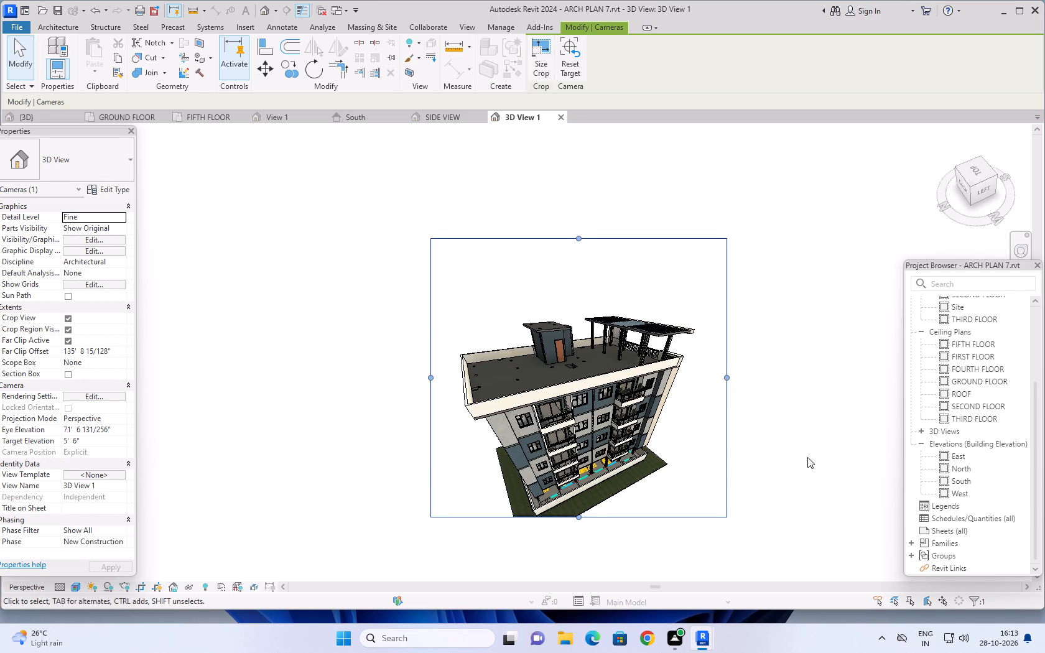
pyautogui.moveTo(807, 455); pyautogui.dragTo(798, 416, button='middle')
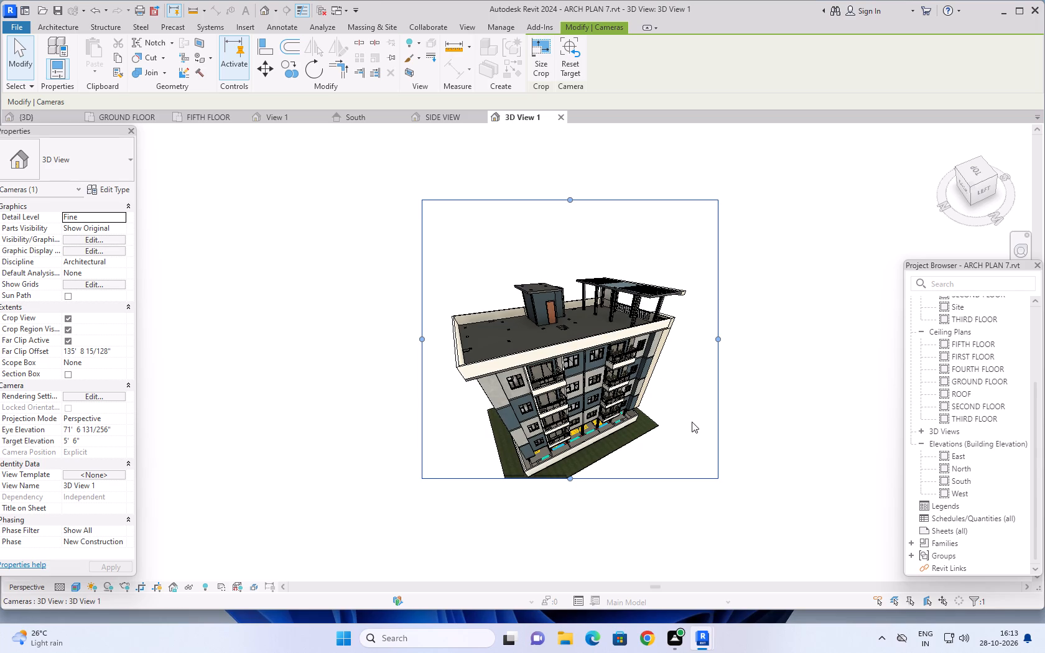
pyautogui.keyDown('shift'); pyautogui.moveTo(692, 394); pyautogui.dragTo(679, 404, button='middle'); pyautogui.keyUp('shift')
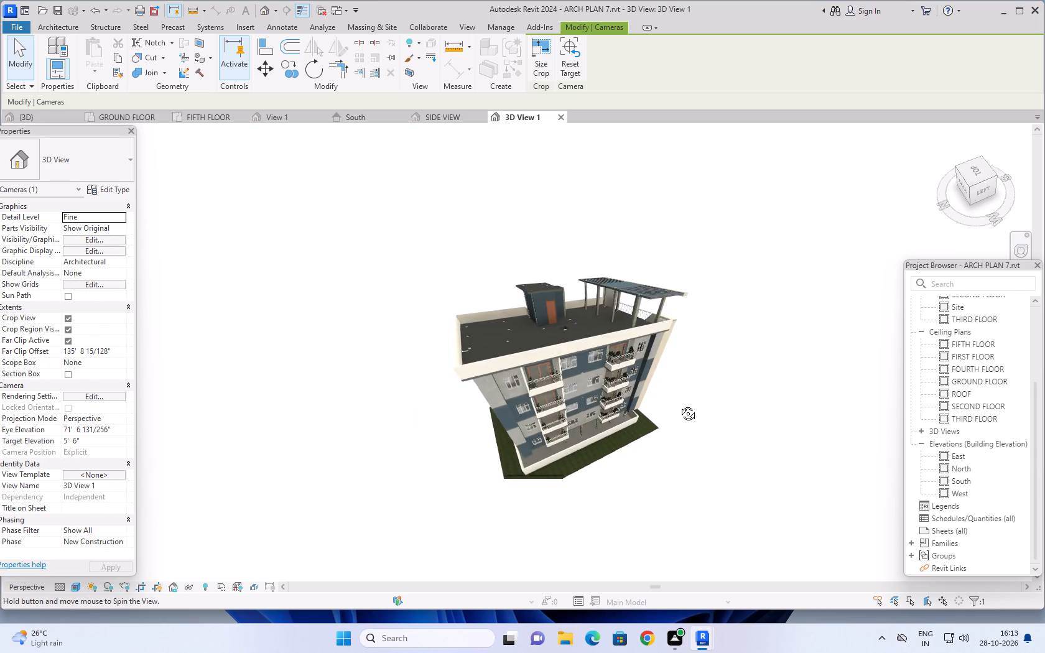
pyautogui.keyDown('shift'); pyautogui.moveTo(679, 404); pyautogui.dragTo(498, 377, button='middle'); pyautogui.keyUp('shift')
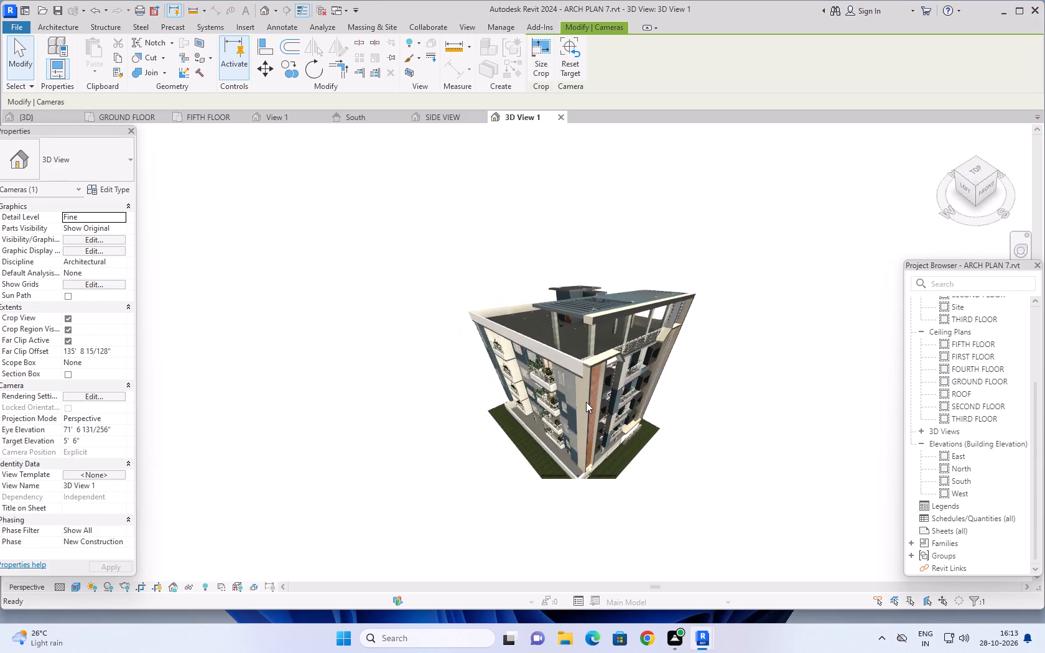
pyautogui.moveTo(631, 401); pyautogui.dragTo(597, 387, button='middle')
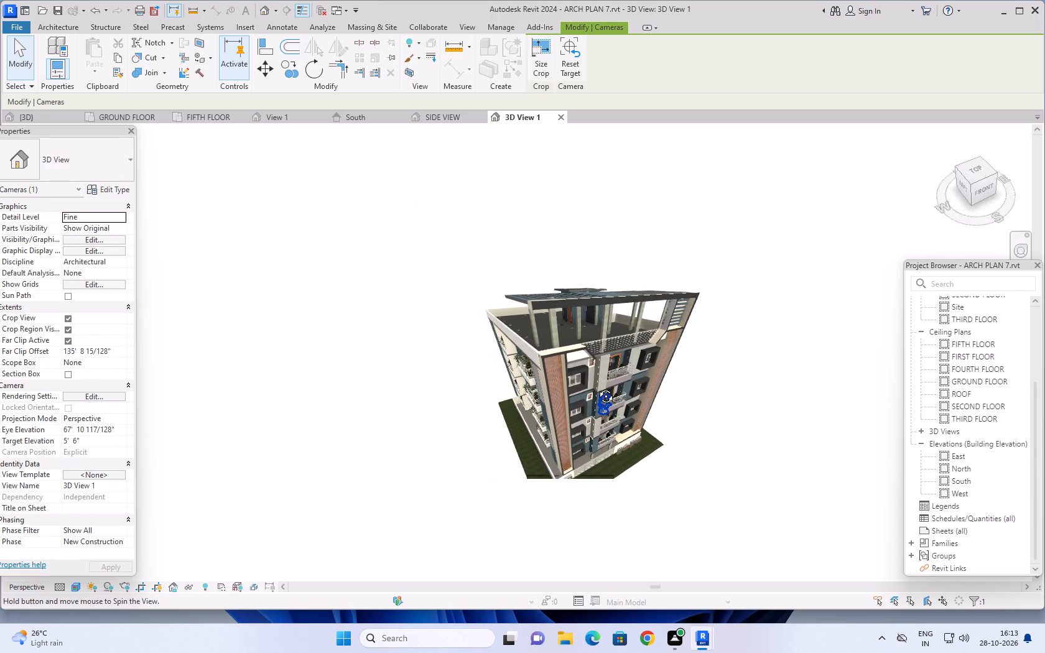
pyautogui.moveTo(597, 387); pyautogui.dragTo(595, 387, button='middle')
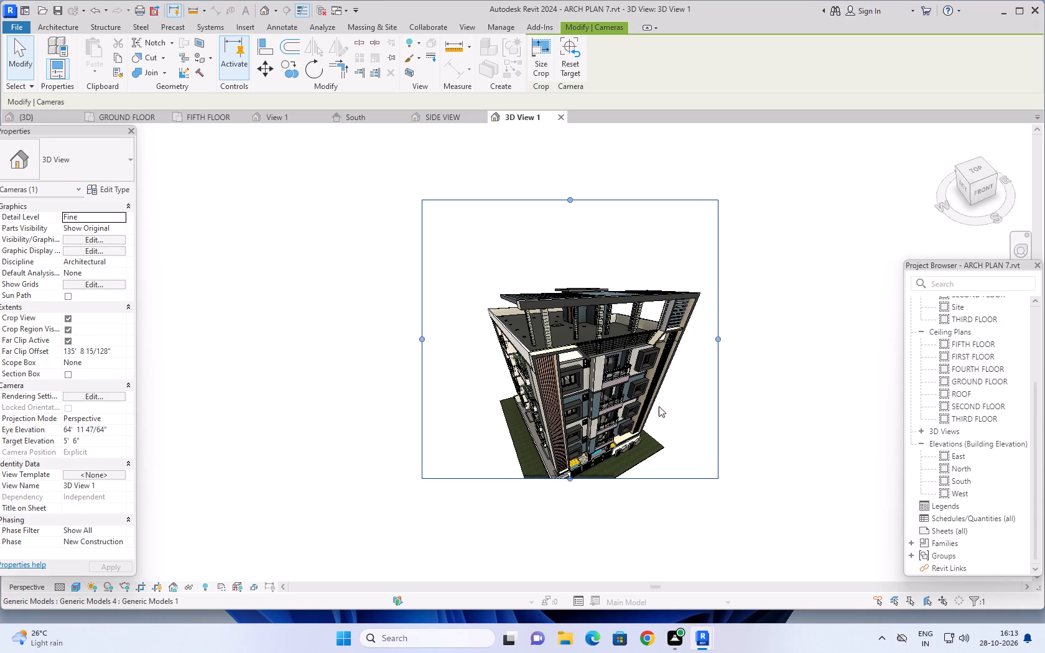
# Examine the front facade and pergola, and compare the right and left side facades from a raised angle.
pyautogui.moveTo(776, 414); pyautogui.dragTo(772, 386, button='middle')
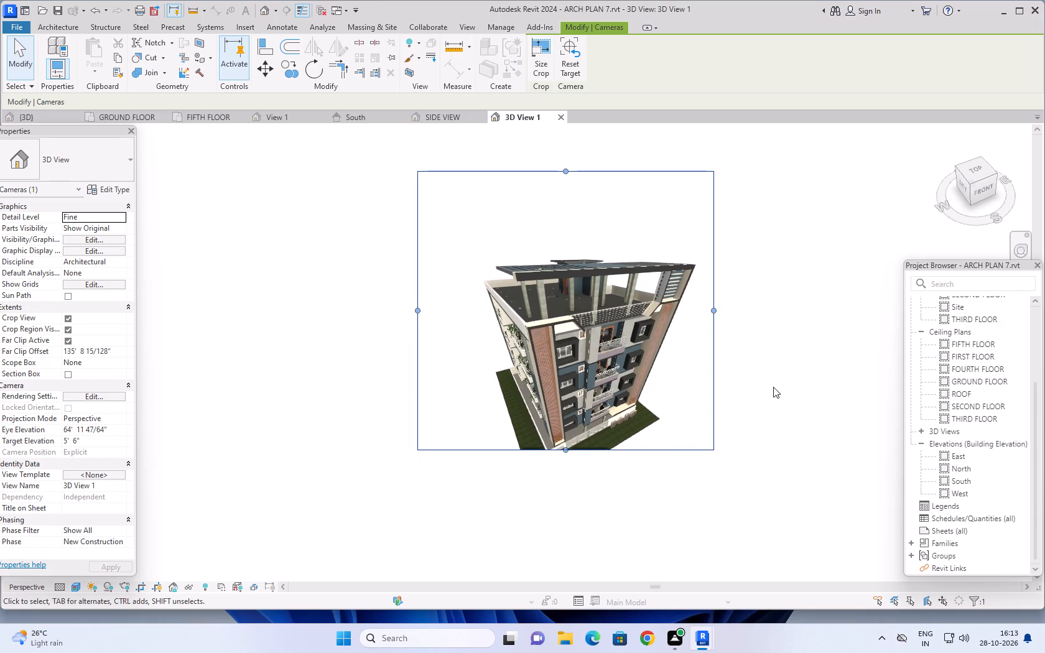
pyautogui.keyDown('shift'); pyautogui.moveTo(656, 410); pyautogui.dragTo(632, 341, button='middle'); pyautogui.keyUp('shift')
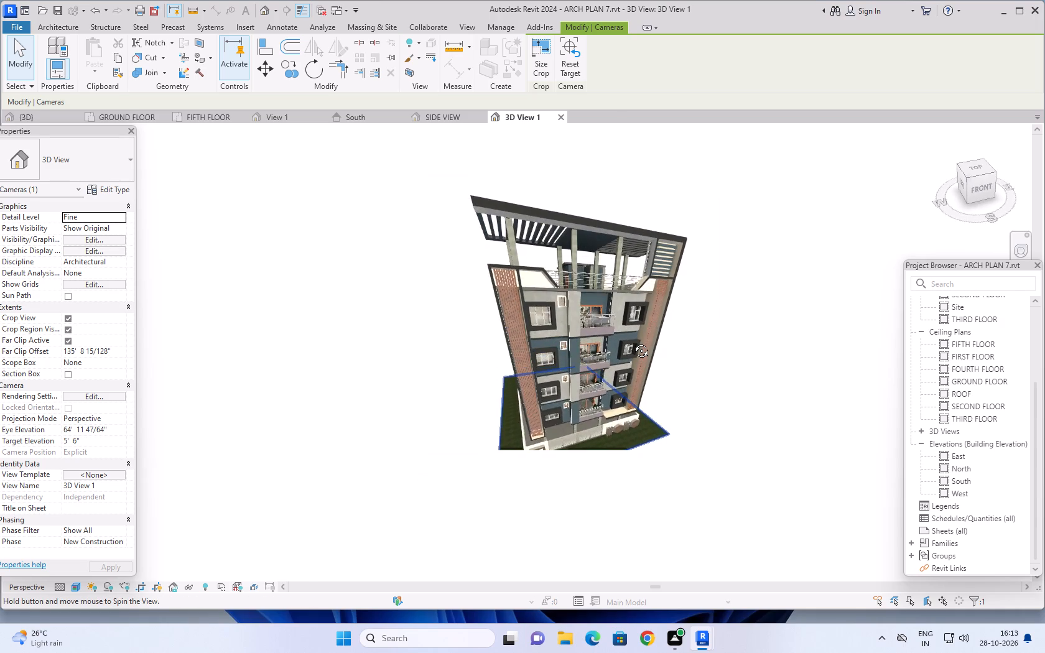
pyautogui.keyDown('shift'); pyautogui.moveTo(632, 341); pyautogui.dragTo(611, 394, button='middle'); pyautogui.keyUp('shift')
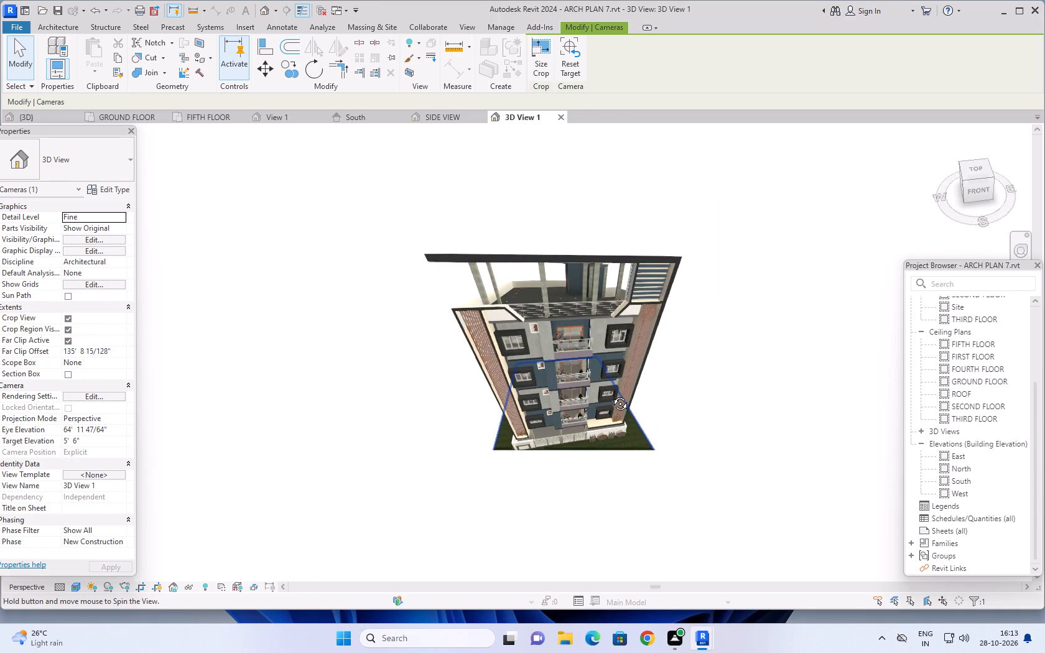
pyautogui.keyDown('shift'); pyautogui.moveTo(611, 394); pyautogui.dragTo(749, 392, button='middle'); pyautogui.keyUp('shift')
pyautogui.keyDown('shift'); pyautogui.moveTo(557, 356); pyautogui.dragTo(790, 358, button='middle'); pyautogui.keyUp('shift')
pyautogui.keyDown('shift'); pyautogui.moveTo(531, 366); pyautogui.dragTo(769, 328, button='middle'); pyautogui.keyUp('shift')
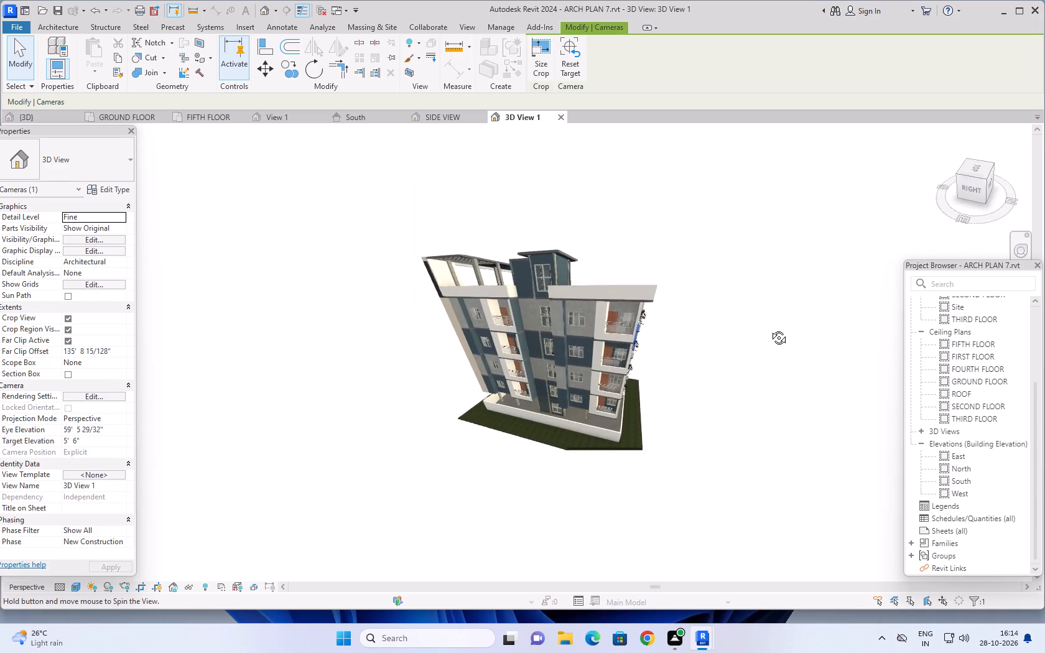
pyautogui.keyDown('shift'); pyautogui.moveTo(769, 328); pyautogui.dragTo(481, 331, button='middle'); pyautogui.keyUp('shift')
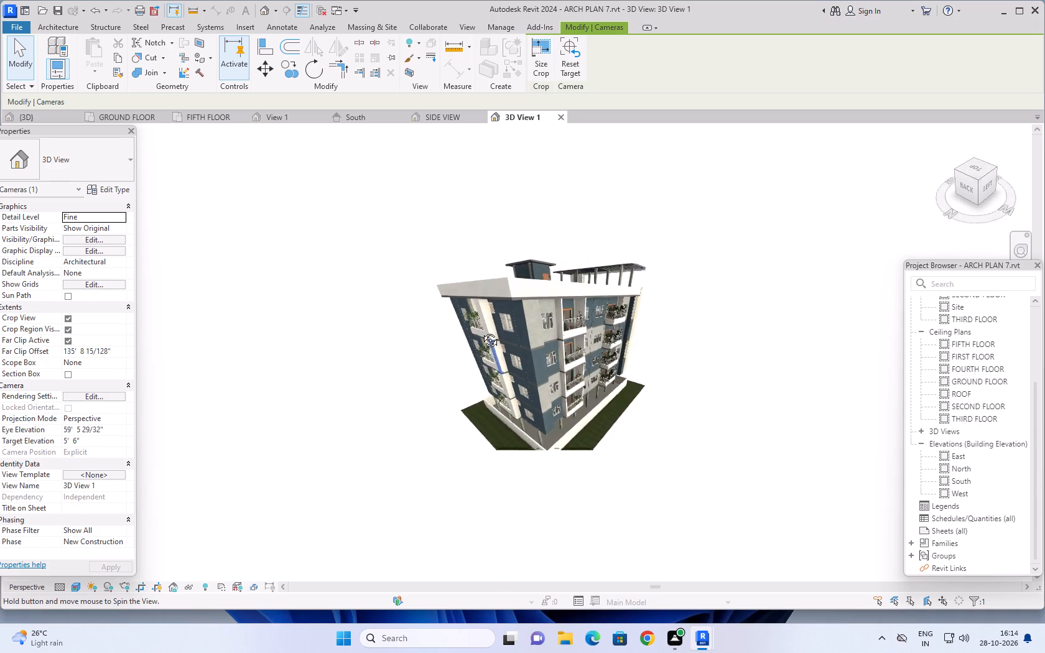
pyautogui.keyDown('shift'); pyautogui.moveTo(481, 331); pyautogui.dragTo(437, 334, button='middle'); pyautogui.keyUp('shift')
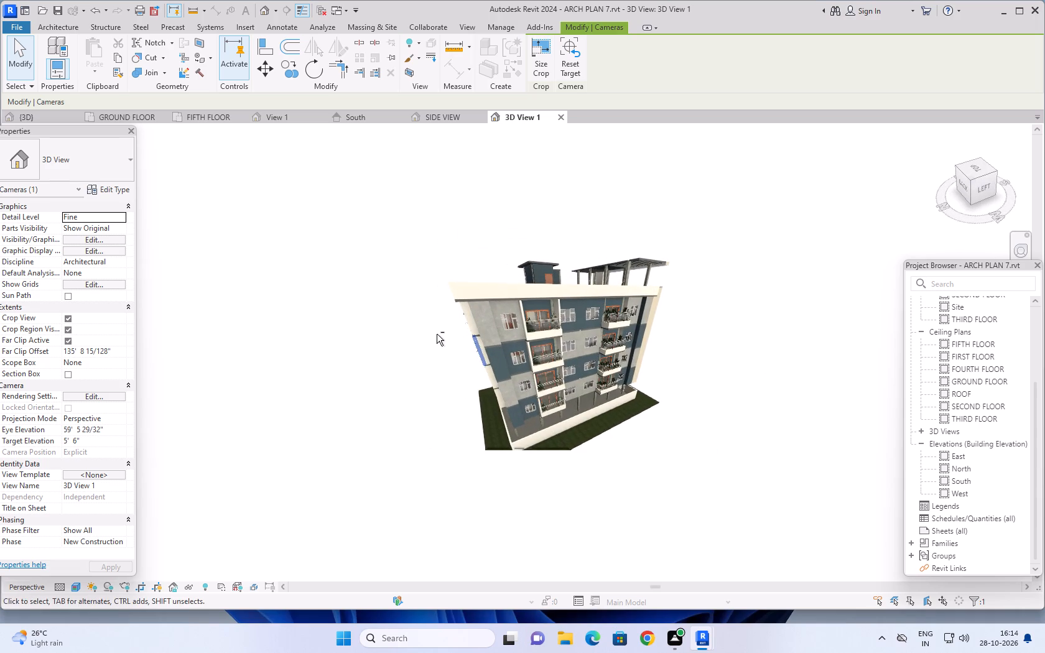
# Examine the building's back facade at closer range, including its balconies, windows and ground-level columns, from low and raised angles.
pyautogui.keyDown('shift'); pyautogui.moveTo(592, 336); pyautogui.dragTo(594, 306, button='middle'); pyautogui.keyUp('shift')
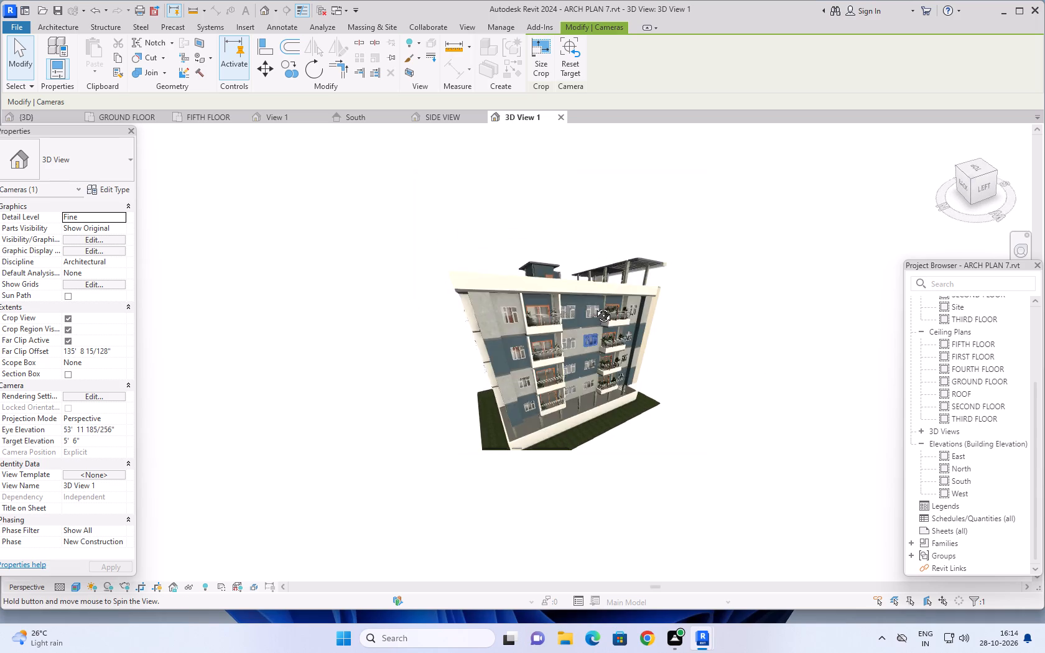
pyautogui.keyDown('shift'); pyautogui.moveTo(594, 306); pyautogui.dragTo(620, 218, button='middle'); pyautogui.keyUp('shift')
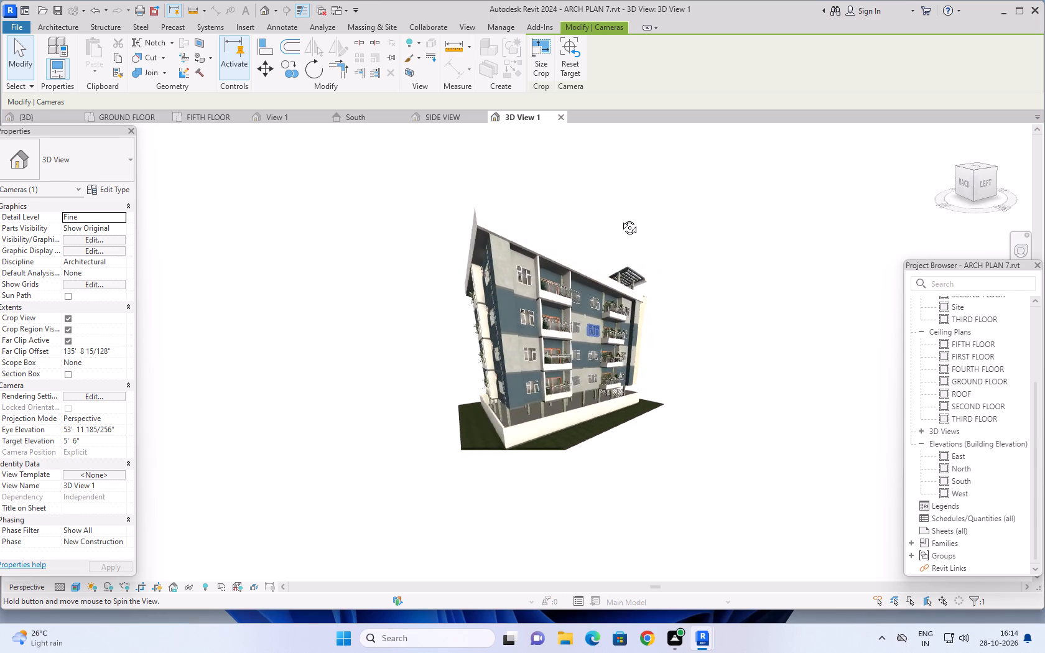
pyautogui.keyDown('shift'); pyautogui.moveTo(620, 218); pyautogui.dragTo(667, 279, button='middle'); pyautogui.keyUp('shift')
pyautogui.scroll(2, 522, 324)
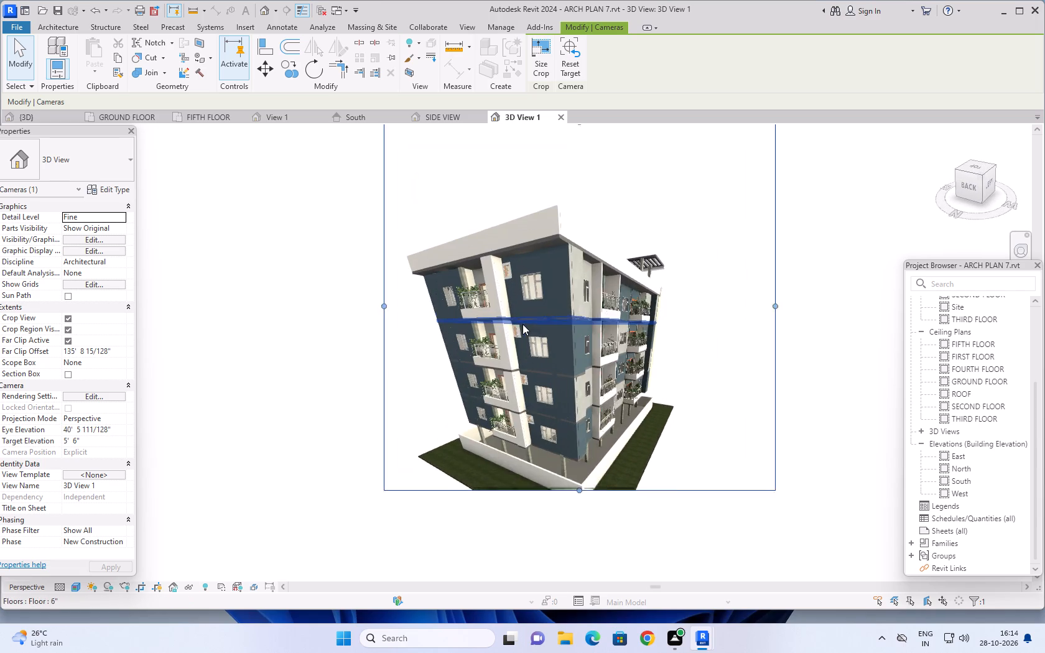
pyautogui.scroll(1, 522, 324)
pyautogui.keyDown('shift'); pyautogui.moveTo(616, 375); pyautogui.dragTo(651, 330, button='middle'); pyautogui.keyUp('shift')
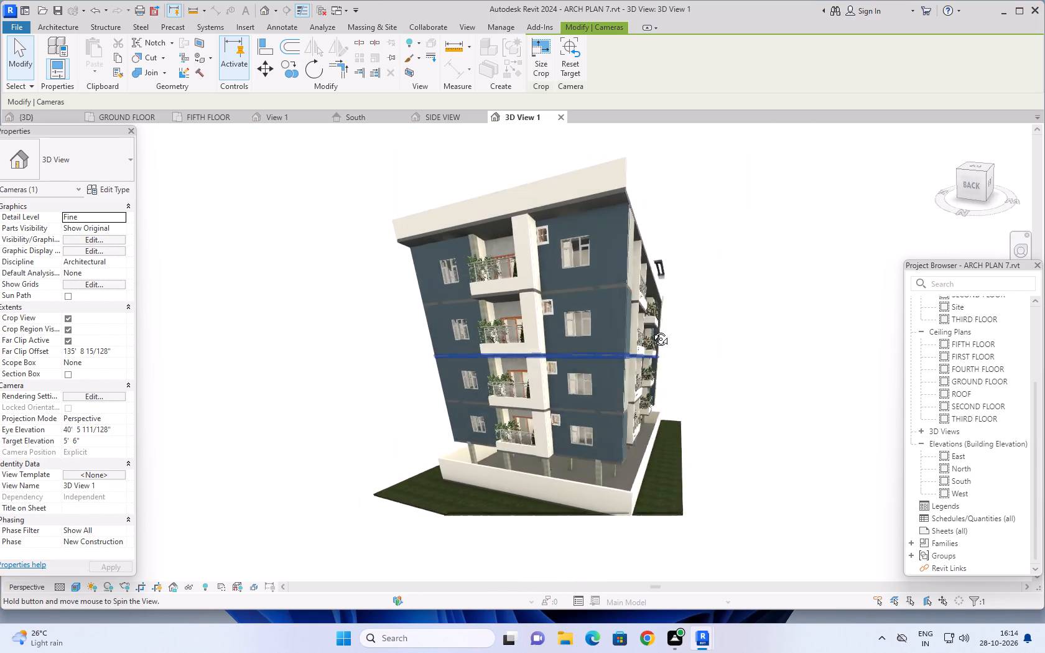
pyautogui.keyDown('shift'); pyautogui.moveTo(651, 330); pyautogui.dragTo(701, 248, button='middle'); pyautogui.keyUp('shift')
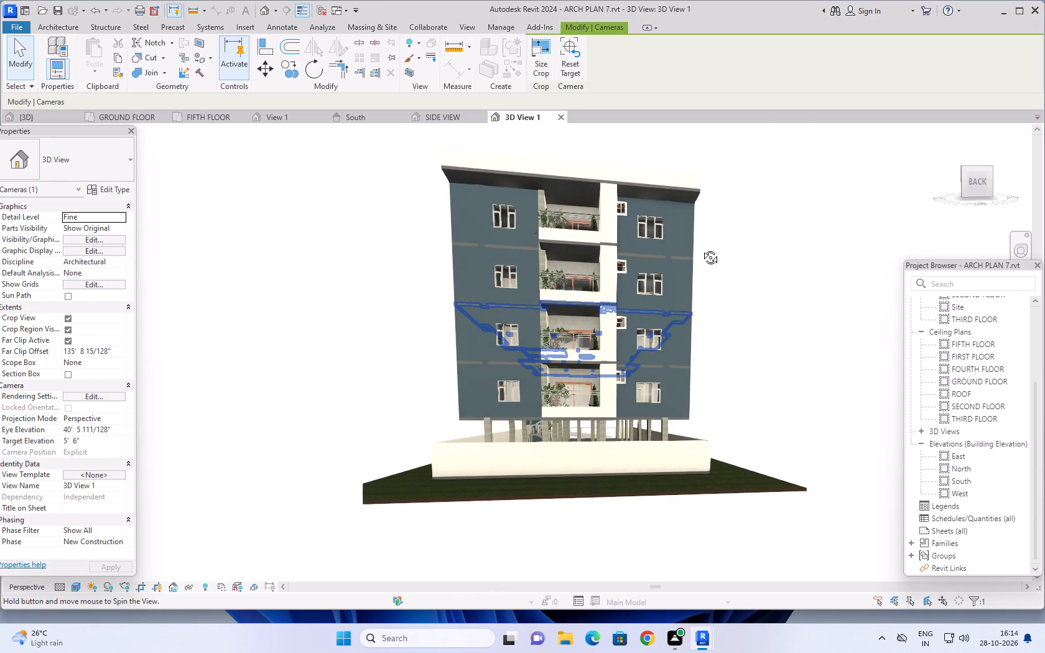
pyautogui.keyDown('shift'); pyautogui.moveTo(701, 248); pyautogui.dragTo(704, 273, button='middle'); pyautogui.keyUp('shift')
pyautogui.keyDown('shift'); pyautogui.scroll(1, 701, 248); pyautogui.keyUp('shift')
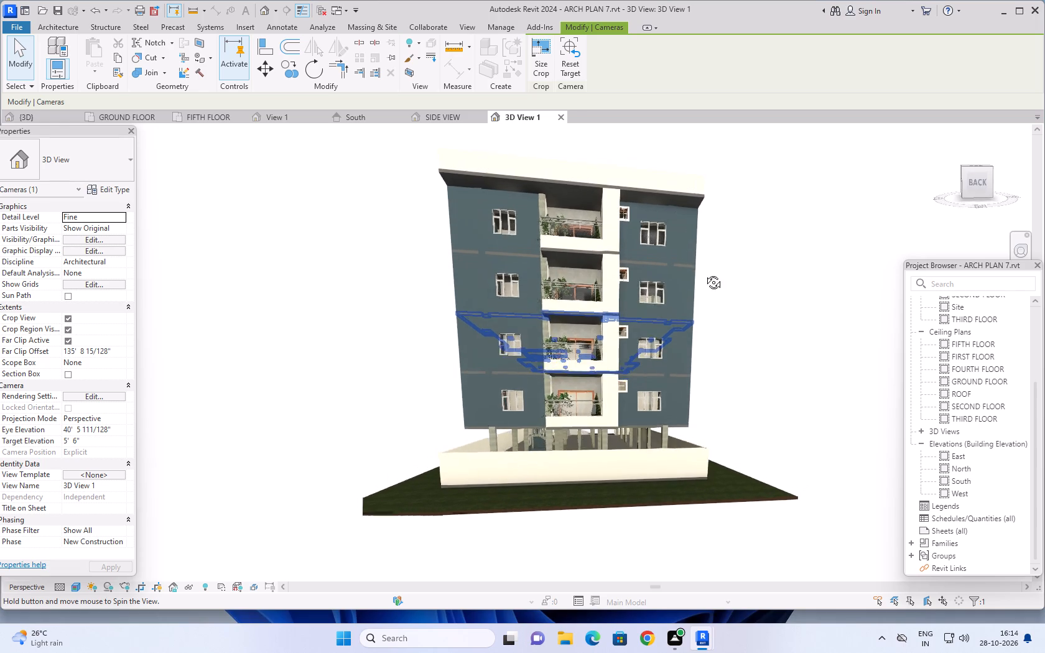
pyautogui.keyDown('shift'); pyautogui.moveTo(704, 273); pyautogui.dragTo(712, 363, button='middle'); pyautogui.keyUp('shift')
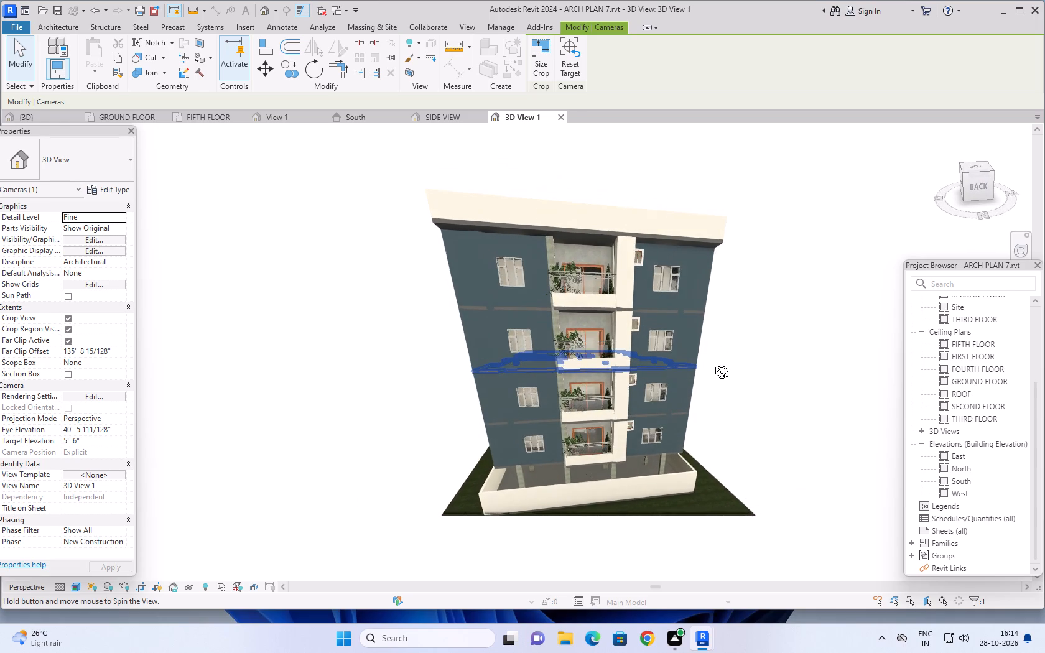
pyautogui.keyDown('shift'); pyautogui.moveTo(712, 363); pyautogui.dragTo(661, 388, button='middle'); pyautogui.keyUp('shift')
pyautogui.scroll(1, 600, 406)
# Examine the left-side balconies and the front facade's window frames, brick fins and pergola at close range.
pyautogui.keyDown('shift'); pyautogui.moveTo(669, 384); pyautogui.dragTo(463, 385, button='middle'); pyautogui.keyUp('shift')
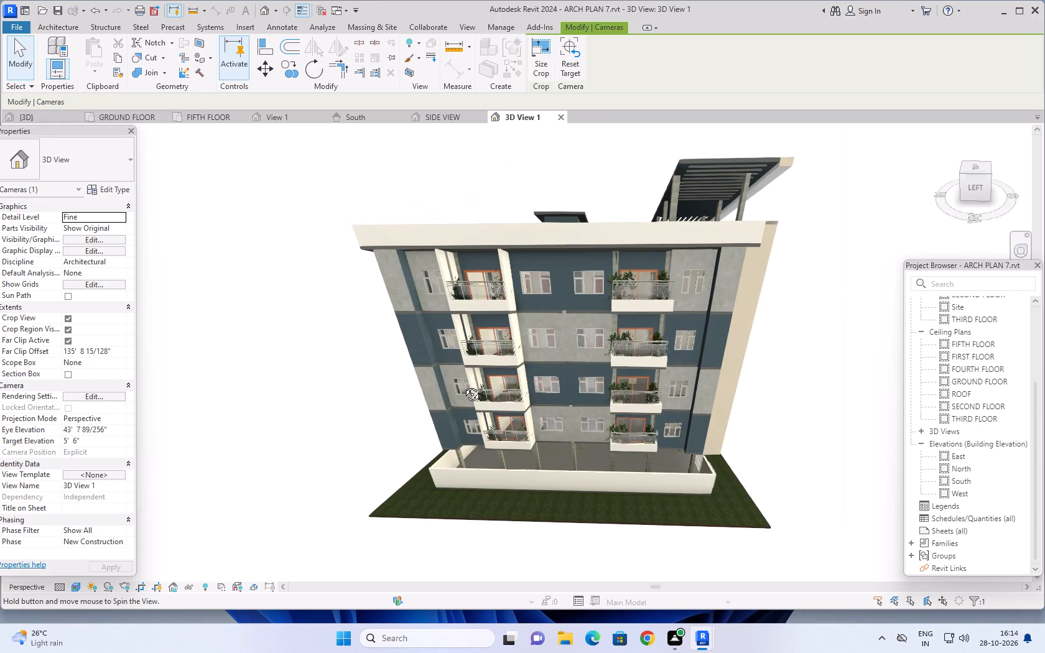
pyautogui.keyDown('shift'); pyautogui.moveTo(463, 385); pyautogui.dragTo(463, 383, button='middle'); pyautogui.keyUp('shift')
pyautogui.keyDown('shift'); pyautogui.moveTo(708, 377); pyautogui.dragTo(513, 387, button='middle'); pyautogui.keyUp('shift')
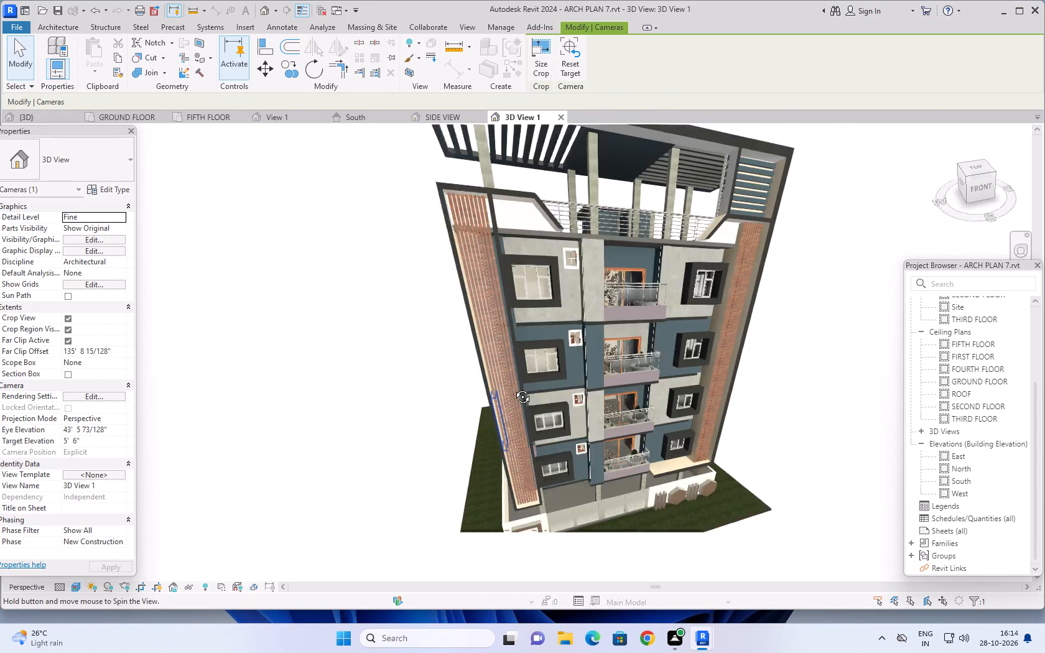
pyautogui.keyDown('shift'); pyautogui.moveTo(513, 387); pyautogui.dragTo(532, 358, button='middle'); pyautogui.keyUp('shift')
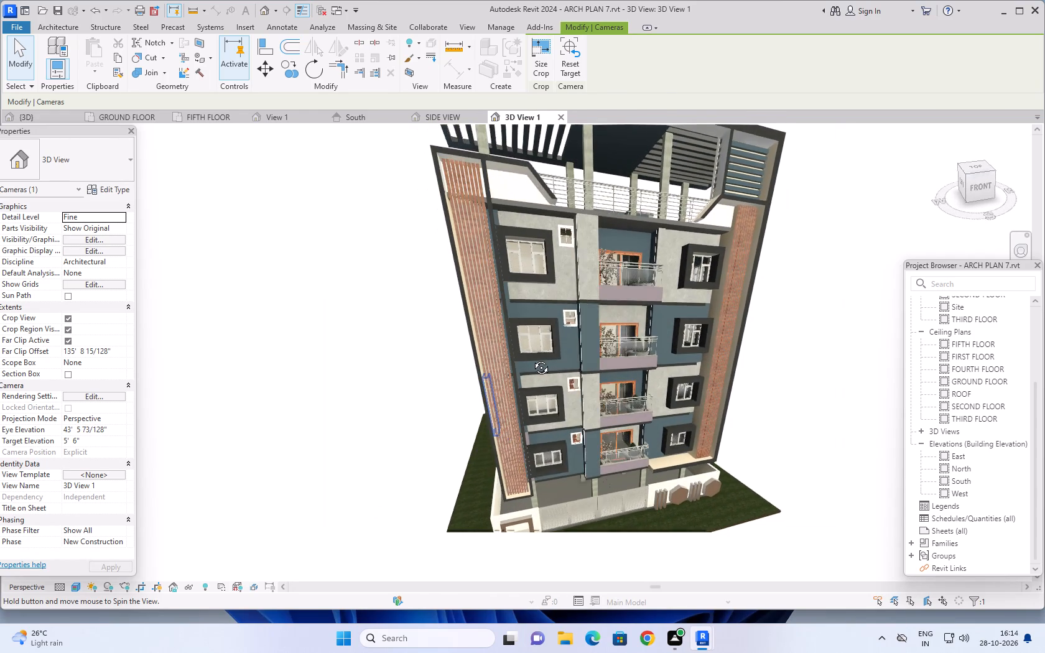
pyautogui.keyDown('shift'); pyautogui.moveTo(532, 358); pyautogui.dragTo(532, 358, button='middle'); pyautogui.keyUp('shift')
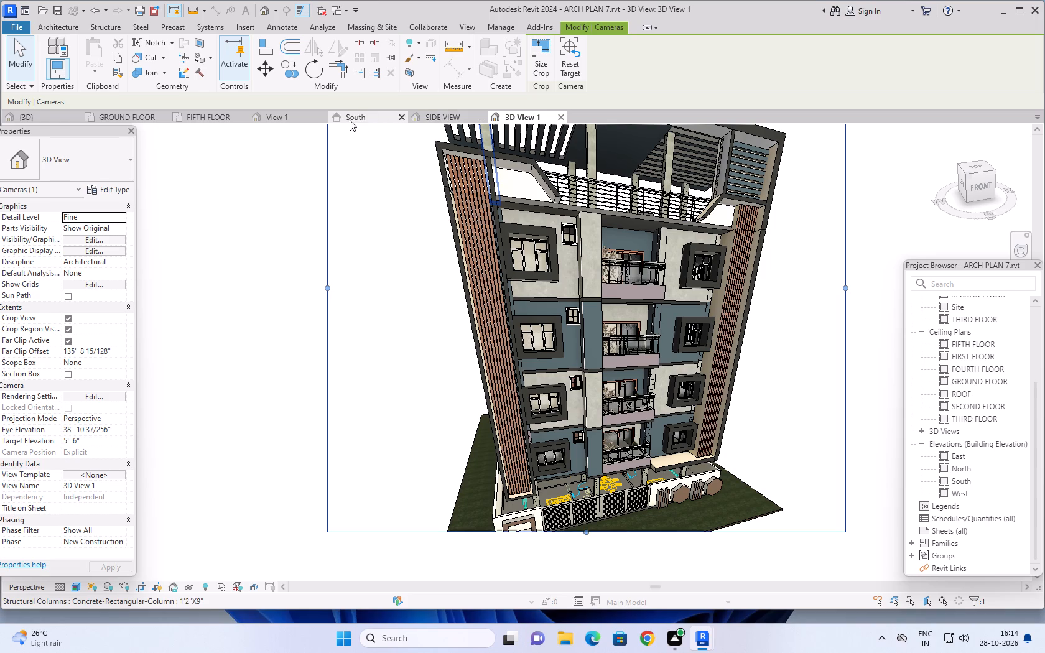
# Check the statue family's View 1 and the SIDE VIEW perspective, and return to 3D View 1.
pyautogui.click(279, 118)
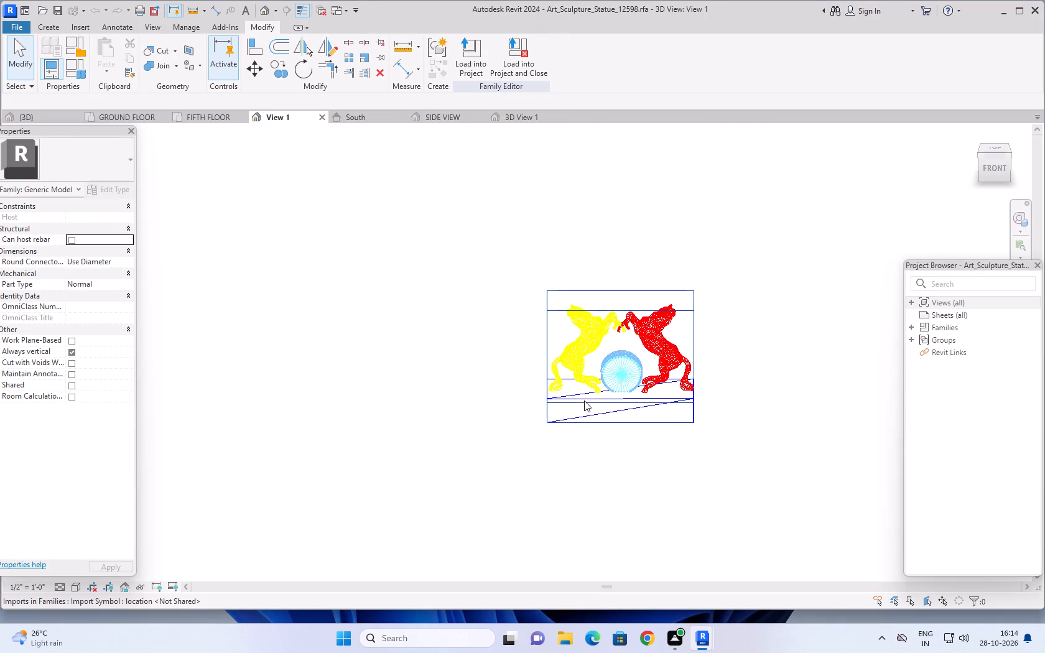
pyautogui.scroll(-2, 623, 408)
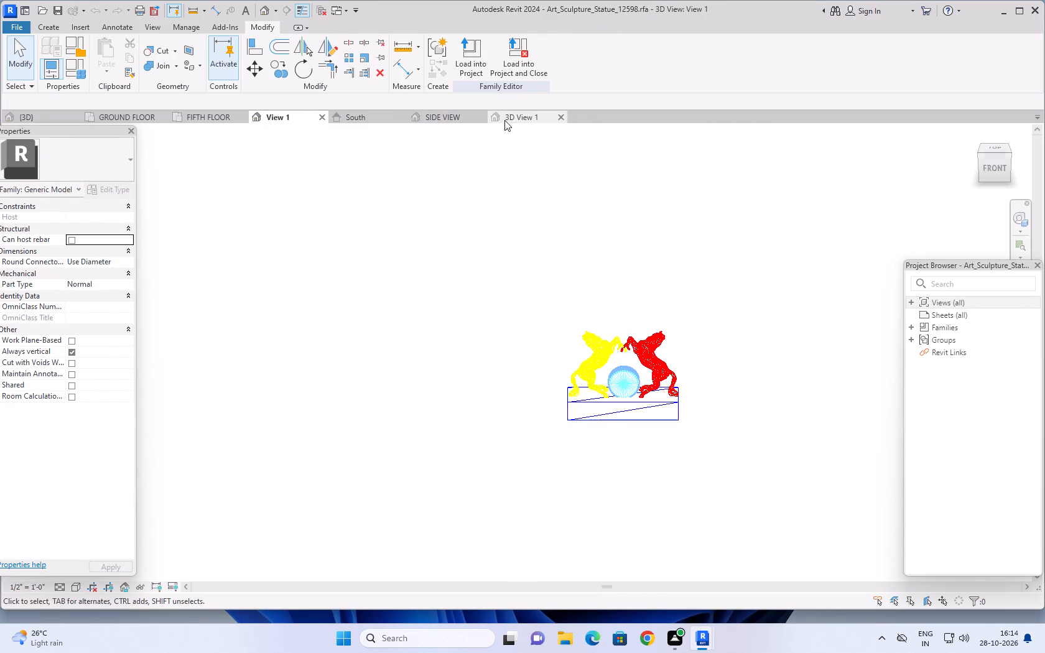
pyautogui.click(521, 120)
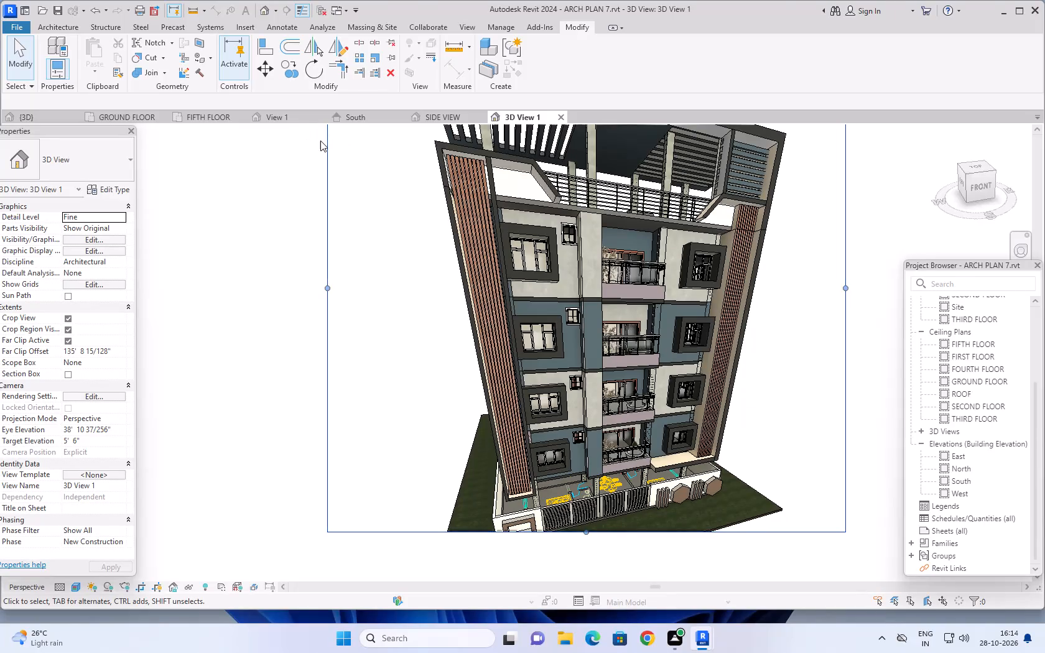
pyautogui.click(448, 116)
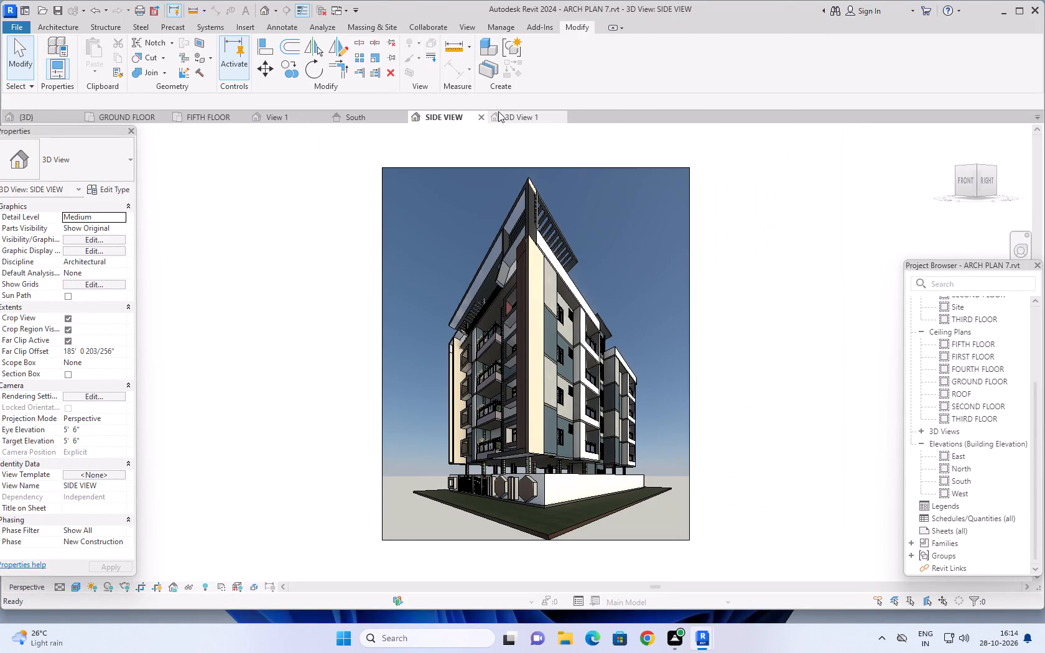
pyautogui.click(513, 119)
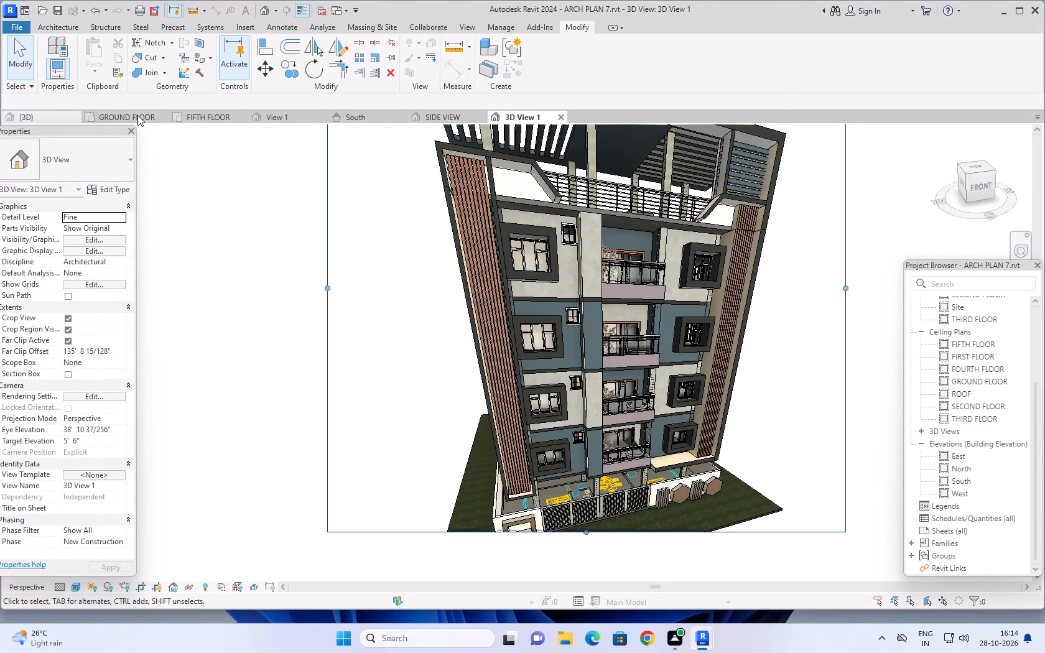
# Open the GROUND FLOOR plan and show the whole layout with its surrounding elevation markers.
pyautogui.click(137, 115)
pyautogui.scroll(-1, 561, 249)
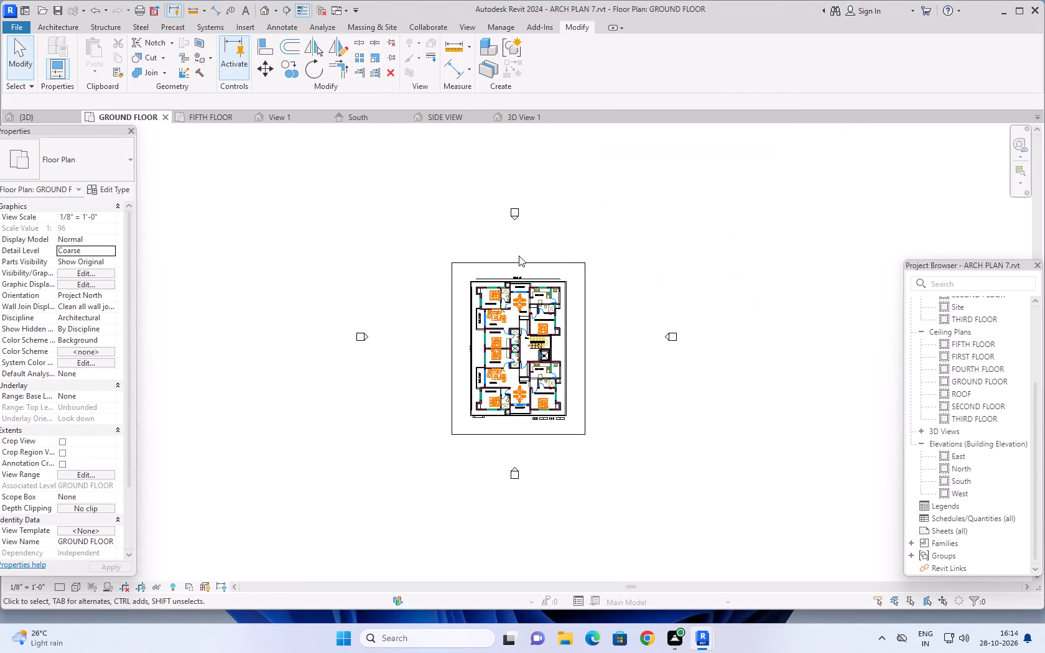
# Place a perspective camera at 5' 6" offset in the ground floor plan, from beside the north elevation marker toward just beyond the south boundary.
pyautogui.scroll(3, 512, 256)
pyautogui.scroll(-2, 539, 245)
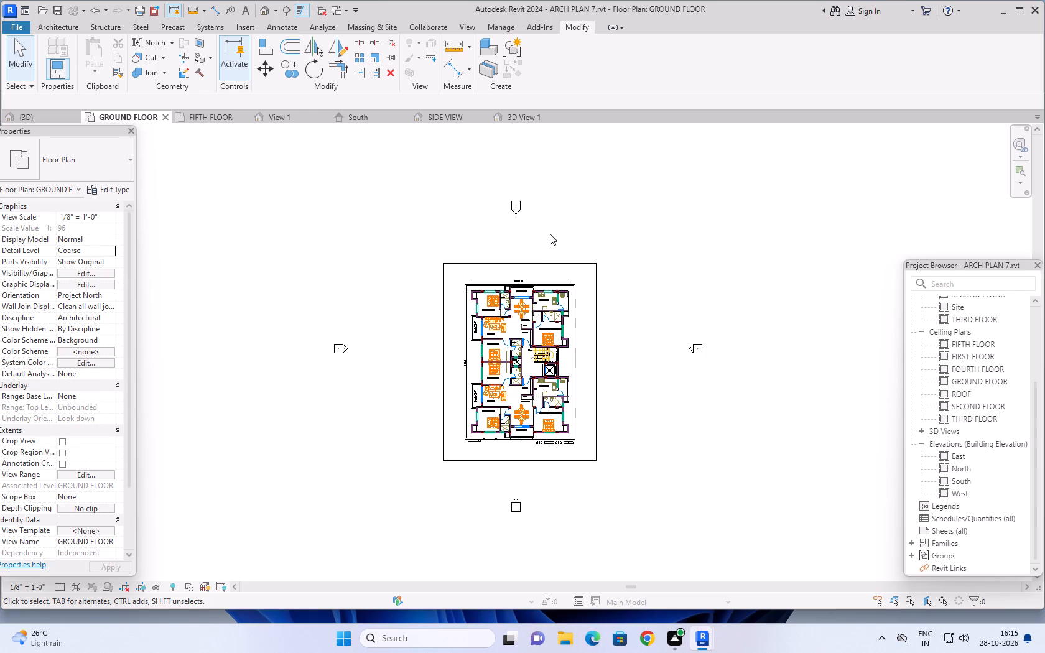
pyautogui.moveTo(555, 234); pyautogui.dragTo(541, 260, button='middle')
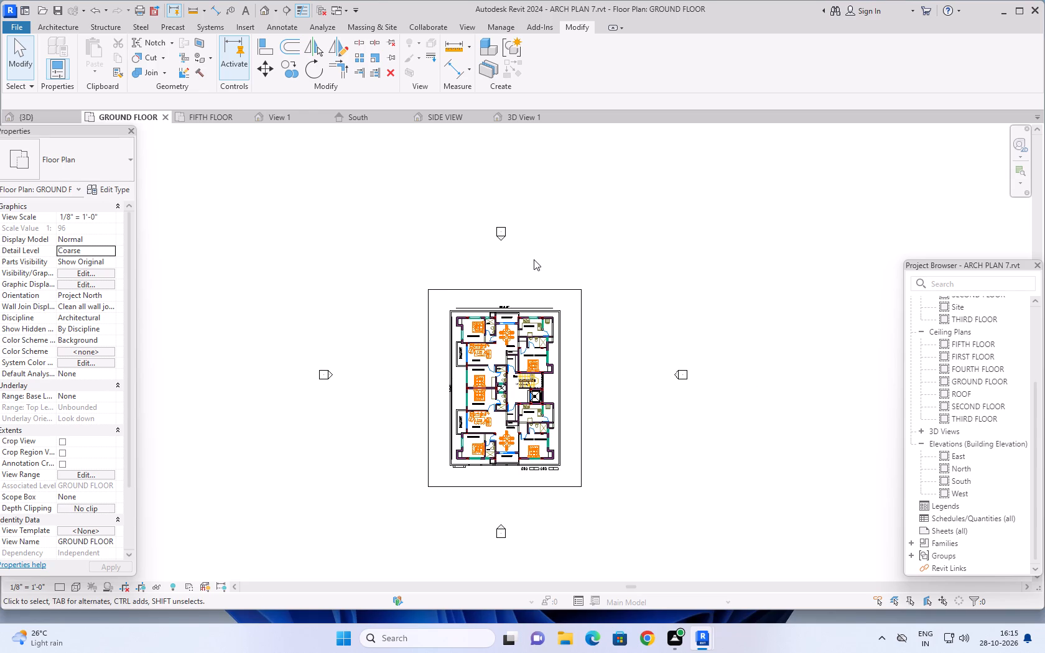
pyautogui.click(274, 14)
pyautogui.click(286, 37)
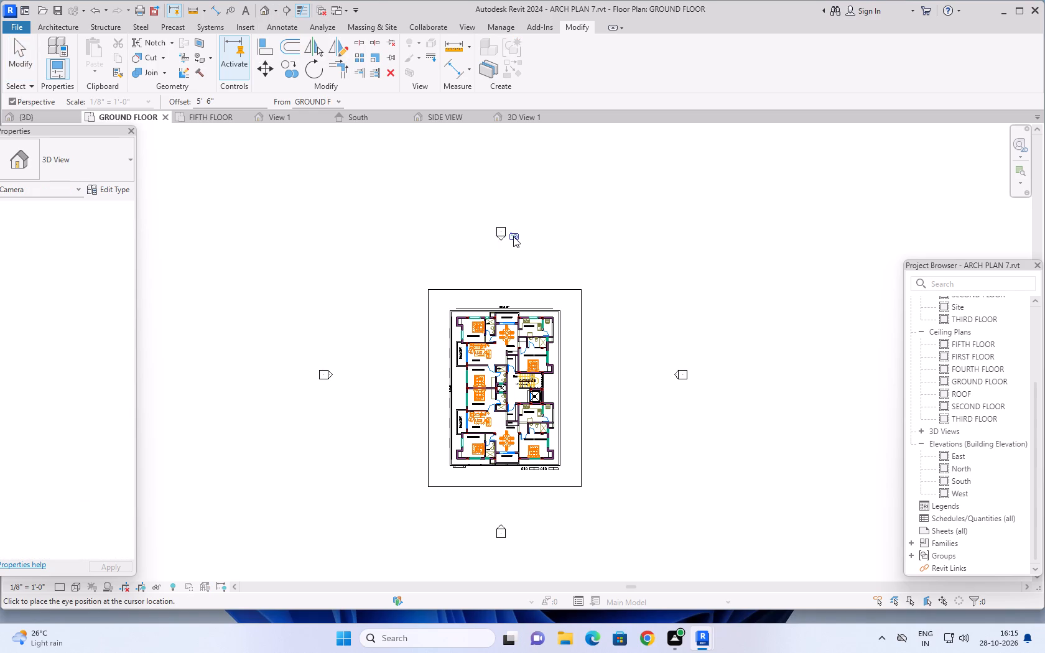
pyautogui.click(513, 236)
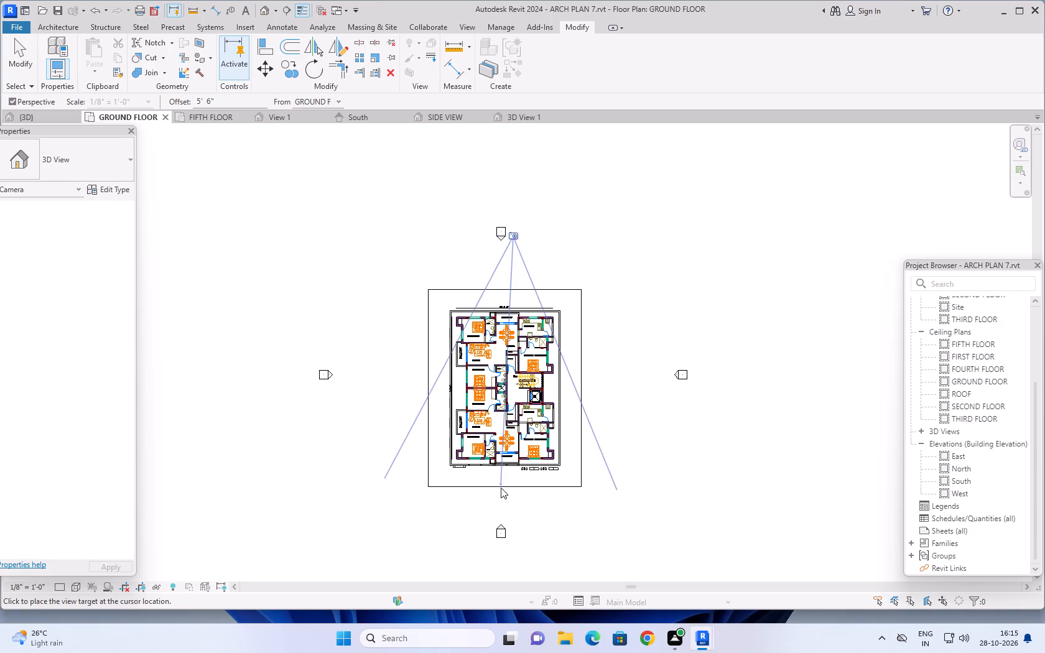
pyautogui.click(509, 505)
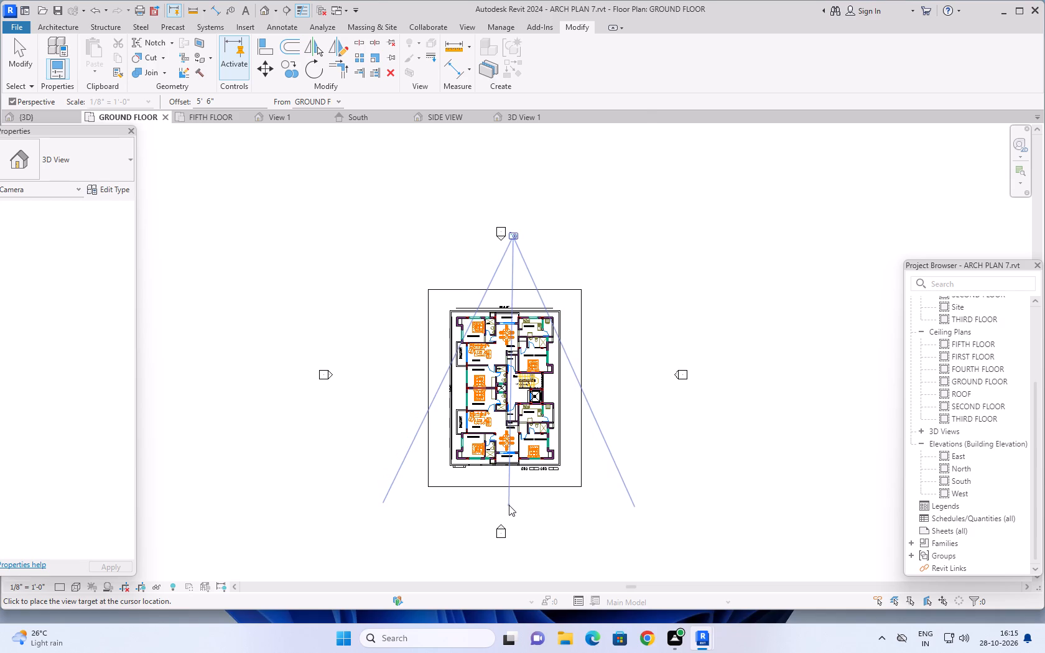
# Extend the new perspective's crop region upward in stages until it takes in the building's full height and space above the roof.
pyautogui.scroll(-4, 687, 392)
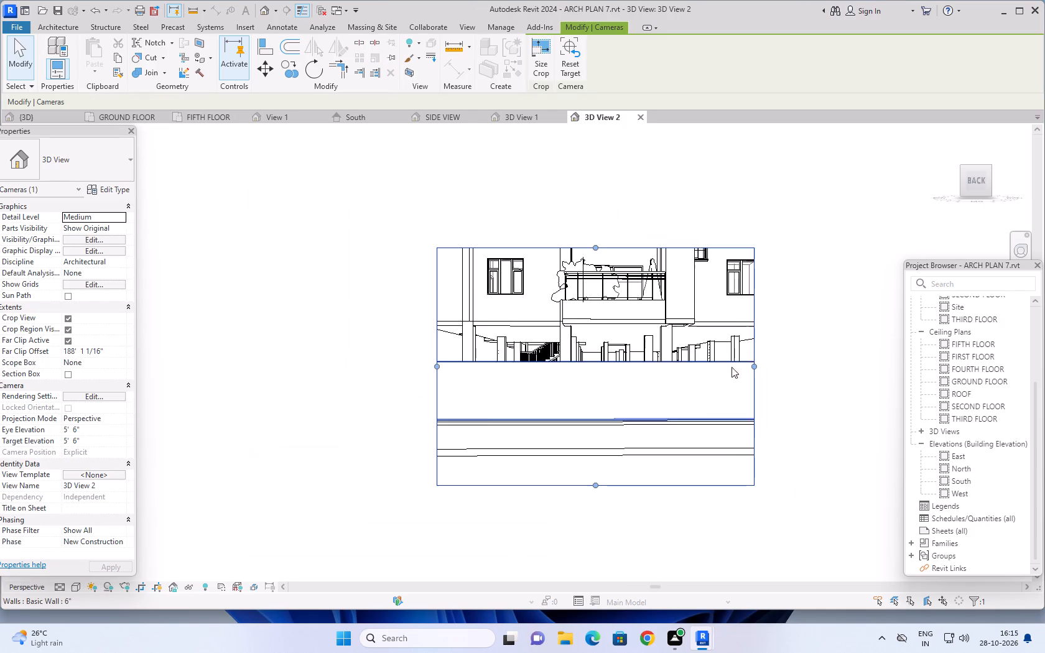
pyautogui.scroll(-1, 768, 345)
pyautogui.moveTo(796, 330); pyautogui.dragTo(734, 384, button='middle')
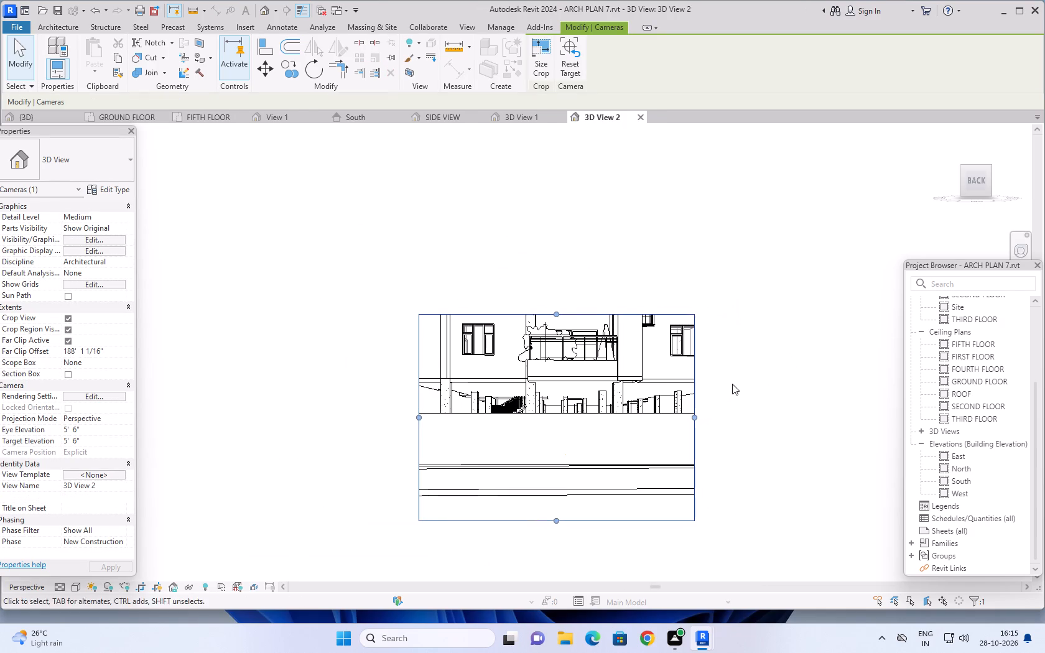
pyautogui.moveTo(557, 313); pyautogui.dragTo(556, 195)
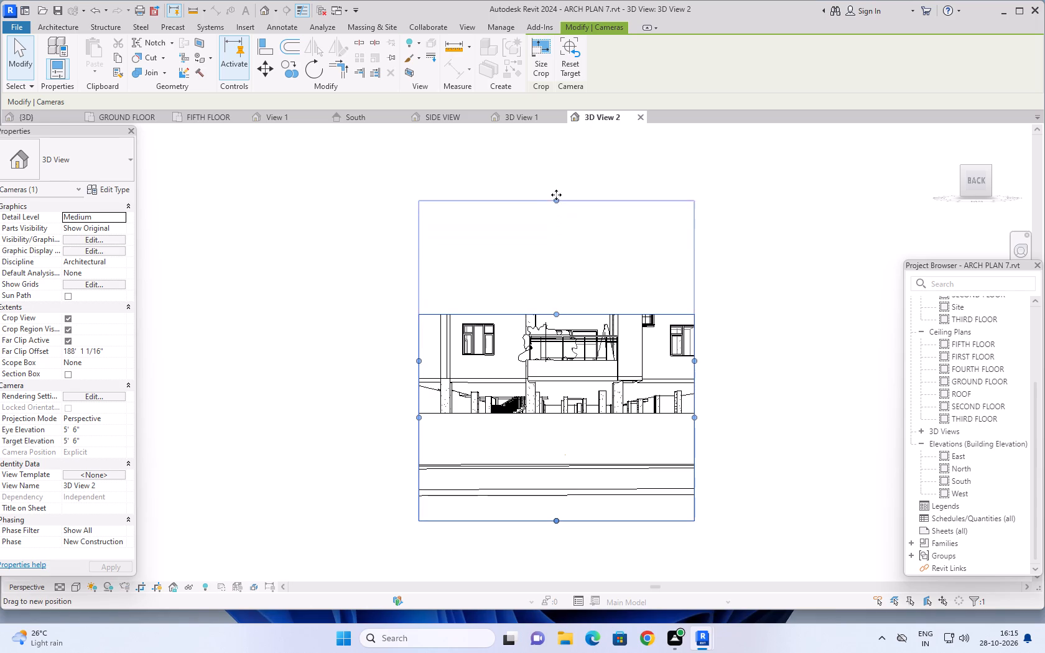
pyautogui.moveTo(556, 195); pyautogui.dragTo(556, 190)
pyautogui.scroll(-2, 737, 262)
pyautogui.moveTo(722, 279); pyautogui.dragTo(720, 281, button='middle')
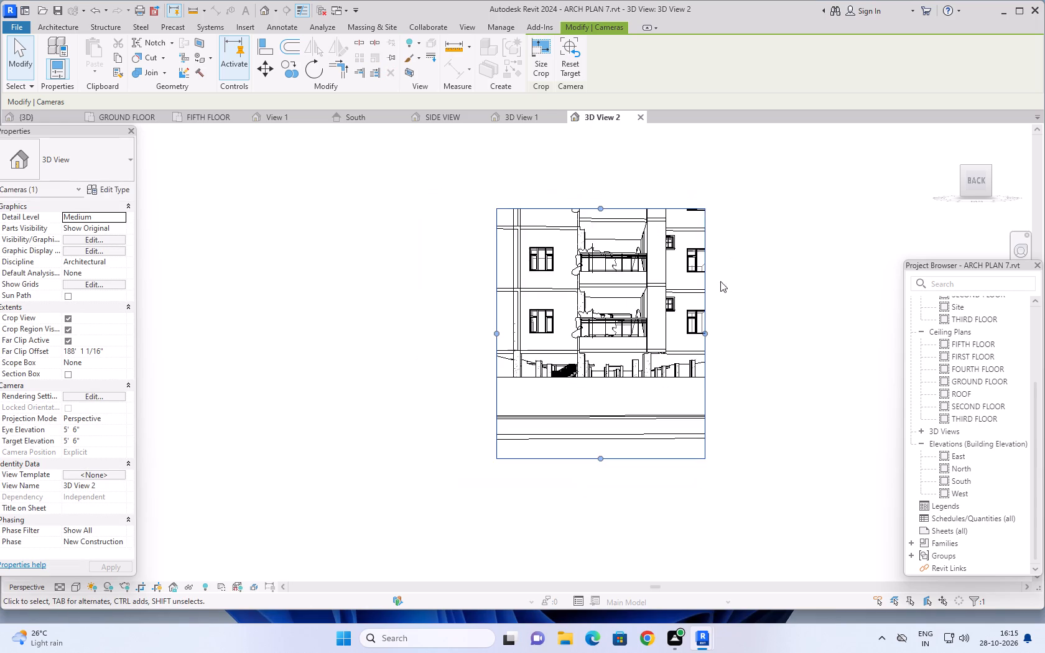
pyautogui.moveTo(720, 281); pyautogui.dragTo(674, 313, button='middle')
pyautogui.moveTo(551, 241); pyautogui.dragTo(559, 177)
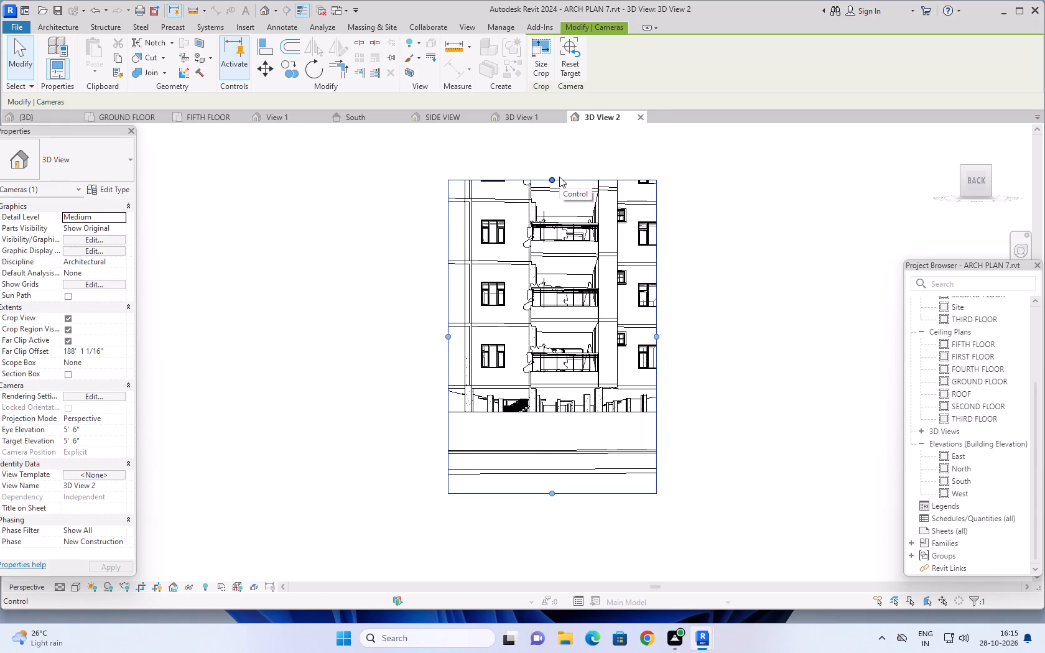
pyautogui.moveTo(712, 251); pyautogui.dragTo(711, 262, button='middle')
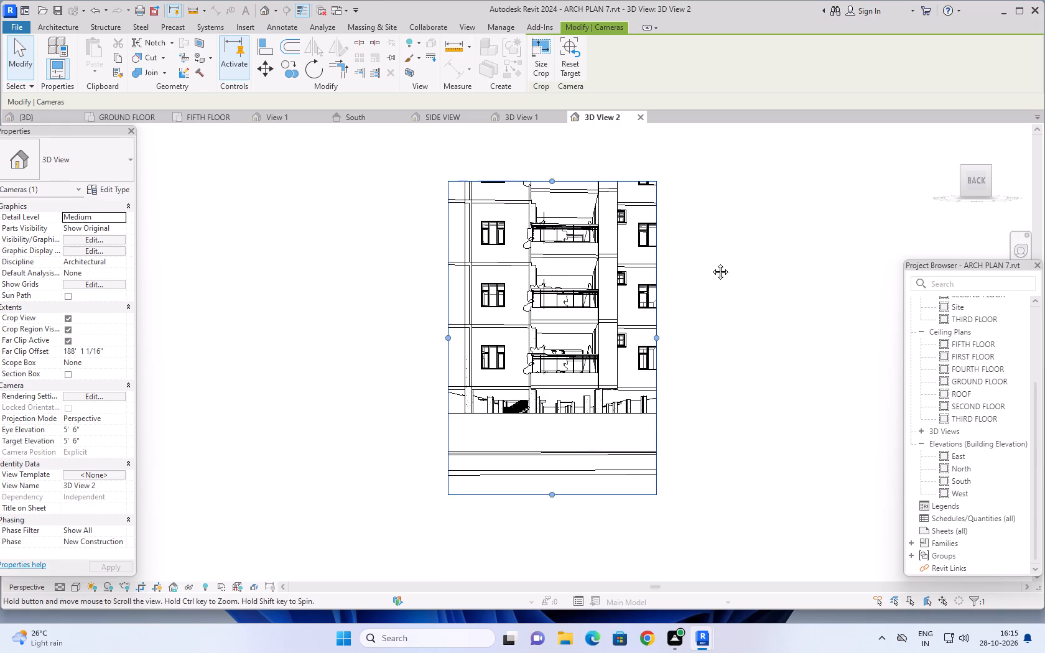
pyautogui.moveTo(711, 262); pyautogui.dragTo(713, 325, button='middle')
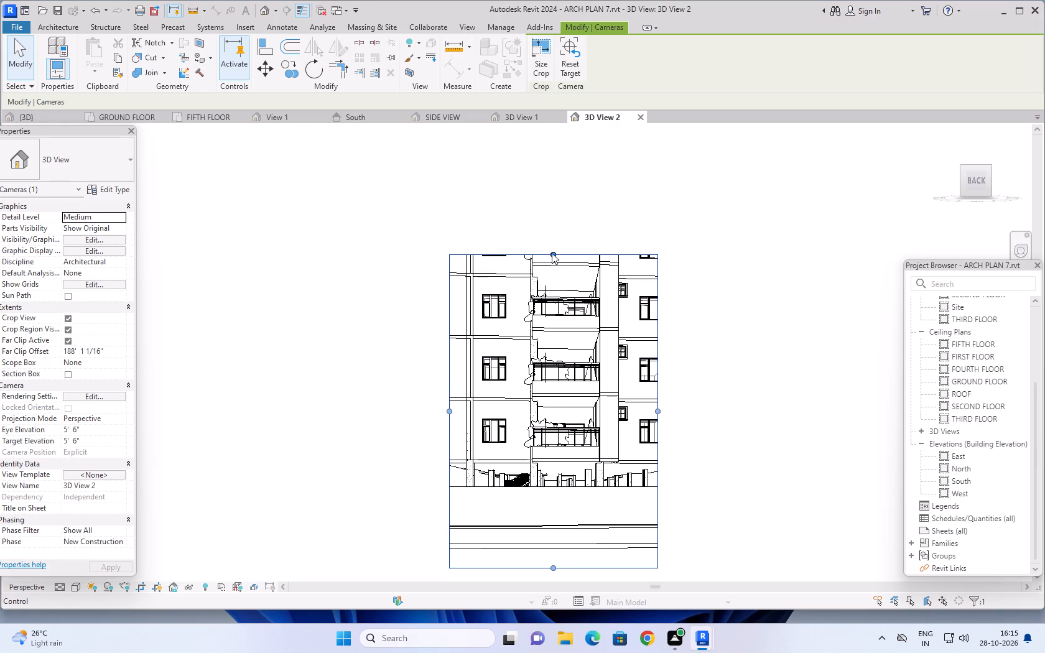
pyautogui.moveTo(552, 253); pyautogui.dragTo(566, 158)
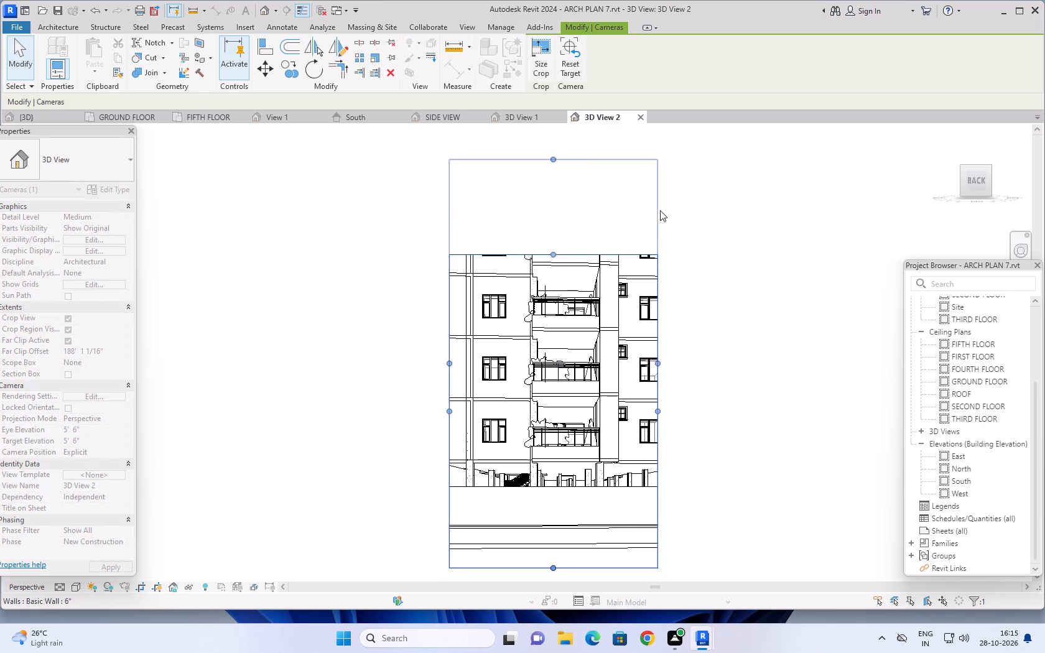
pyautogui.scroll(-3, 680, 217)
pyautogui.moveTo(708, 220); pyautogui.dragTo(659, 280, button='middle')
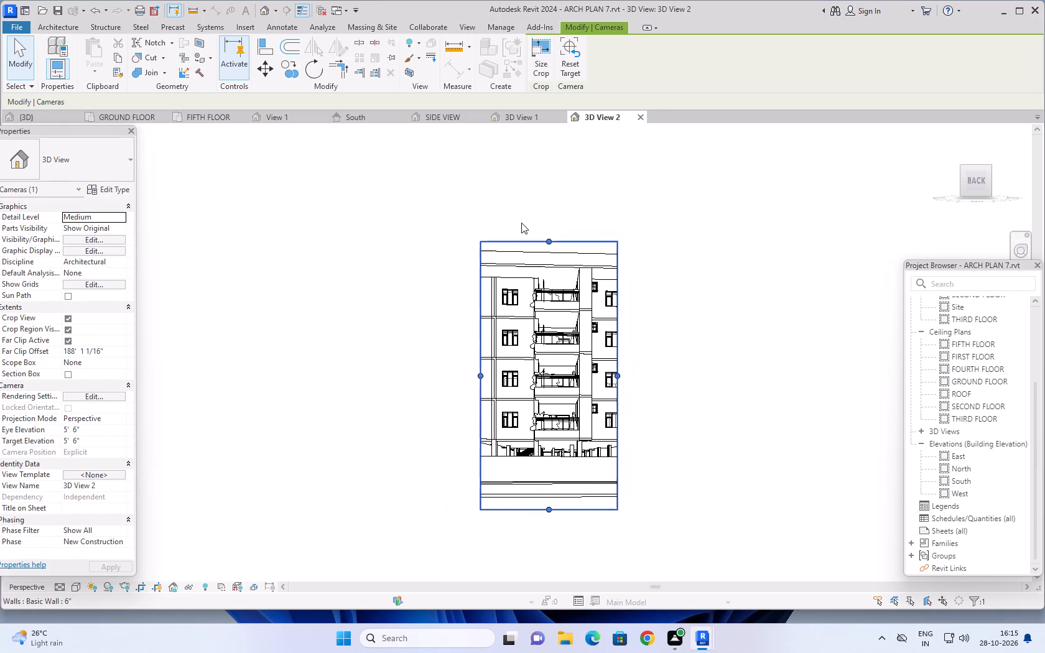
pyautogui.moveTo(549, 238); pyautogui.dragTo(557, 190)
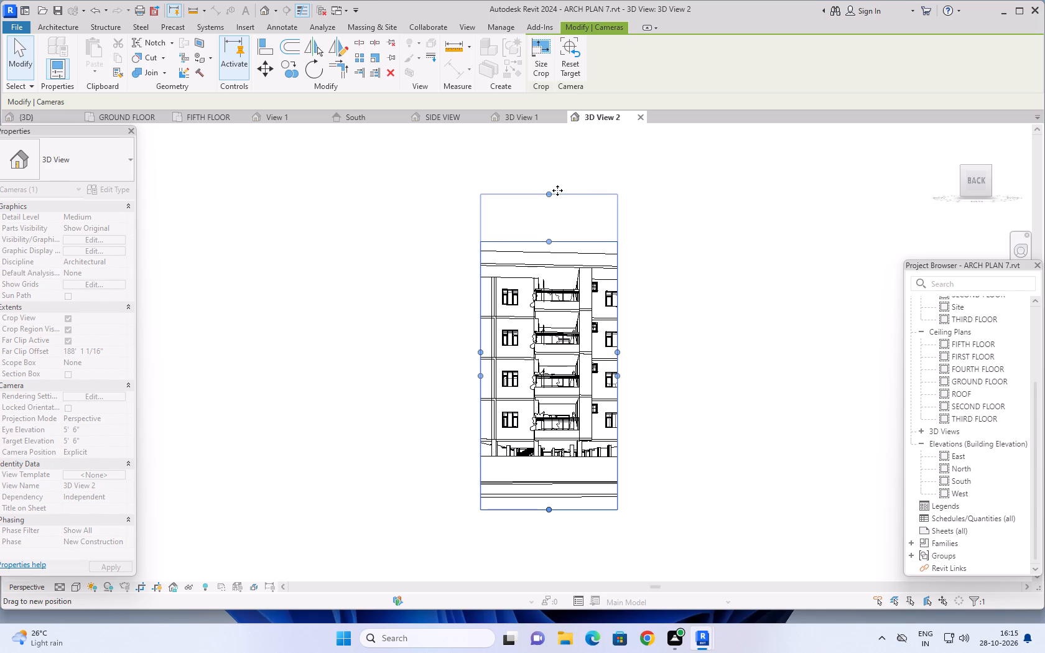
# Move the camera's eye point farther north of the building in the GROUND FLOOR plan, well beyond the north elevation marker.
pyautogui.click(137, 115)
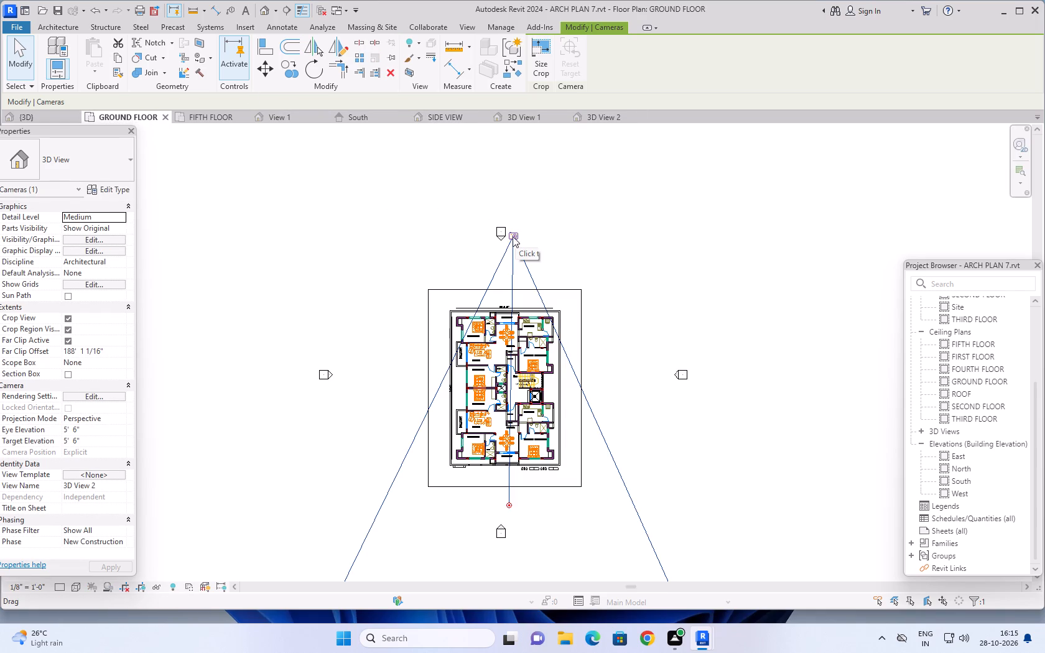
pyautogui.moveTo(513, 236); pyautogui.dragTo(514, 187)
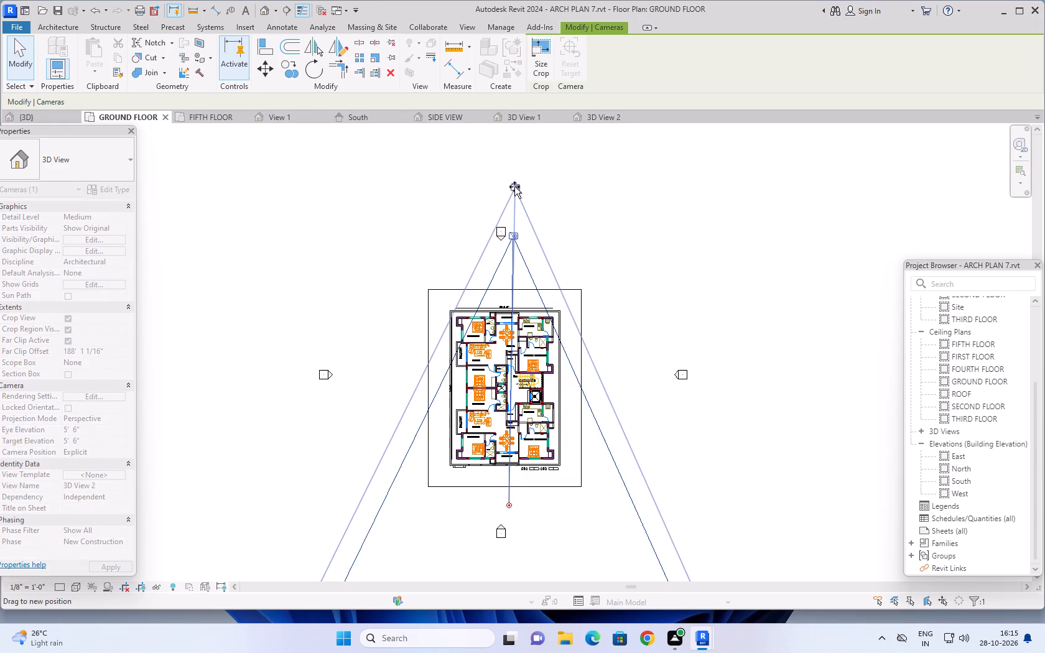
pyautogui.moveTo(514, 187); pyautogui.dragTo(514, 171)
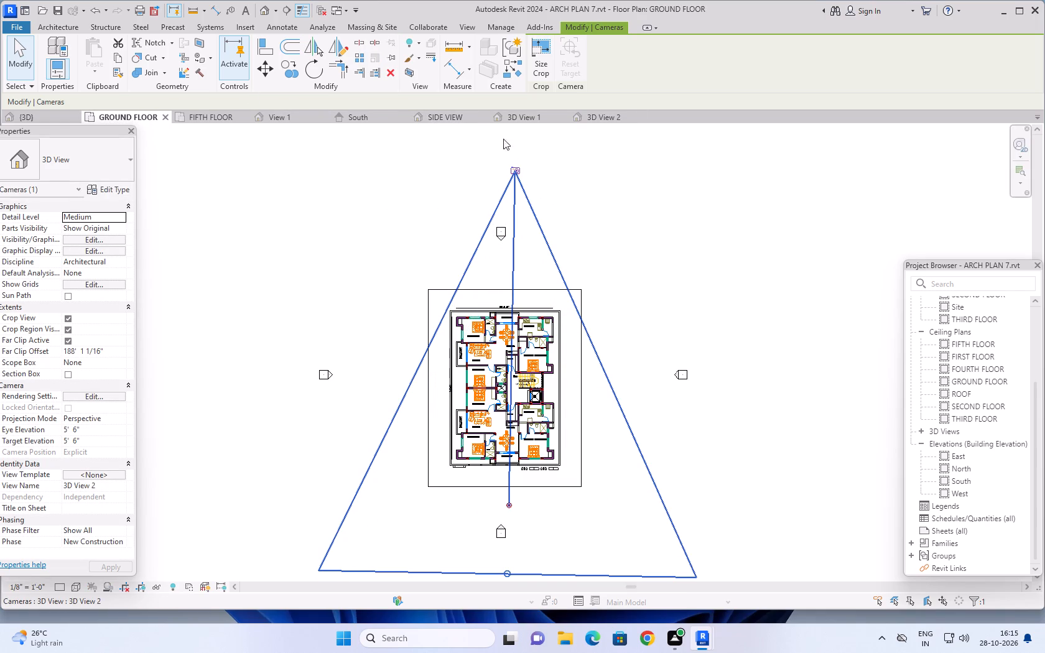
# Lower the crop region's upper edge in 3D View 2 to just above the roof.
pyautogui.click(599, 118)
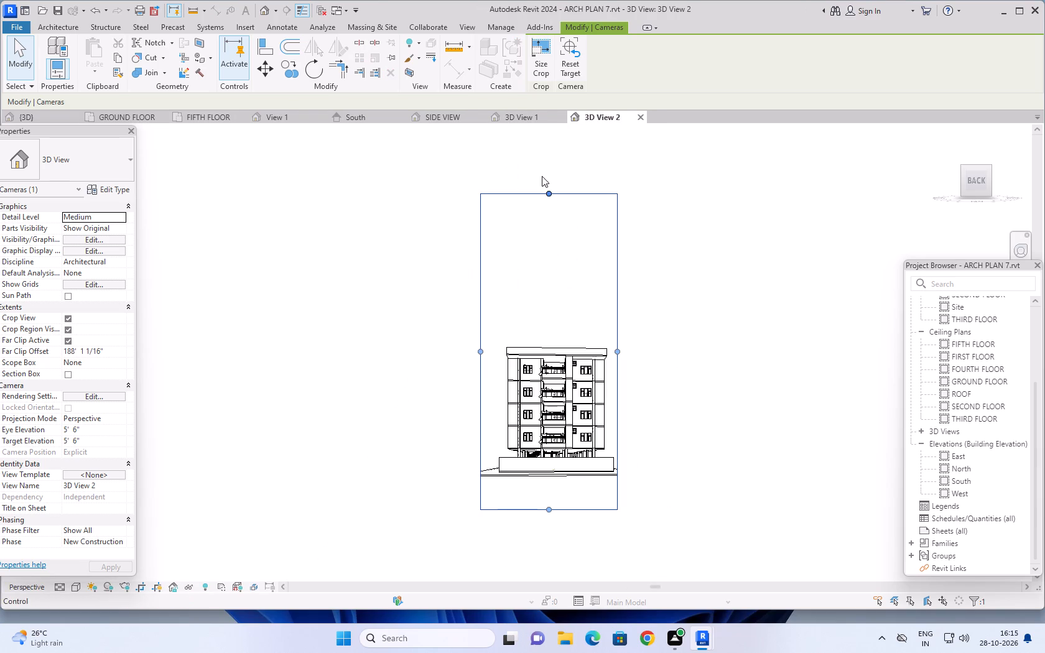
pyautogui.moveTo(547, 192); pyautogui.dragTo(559, 325)
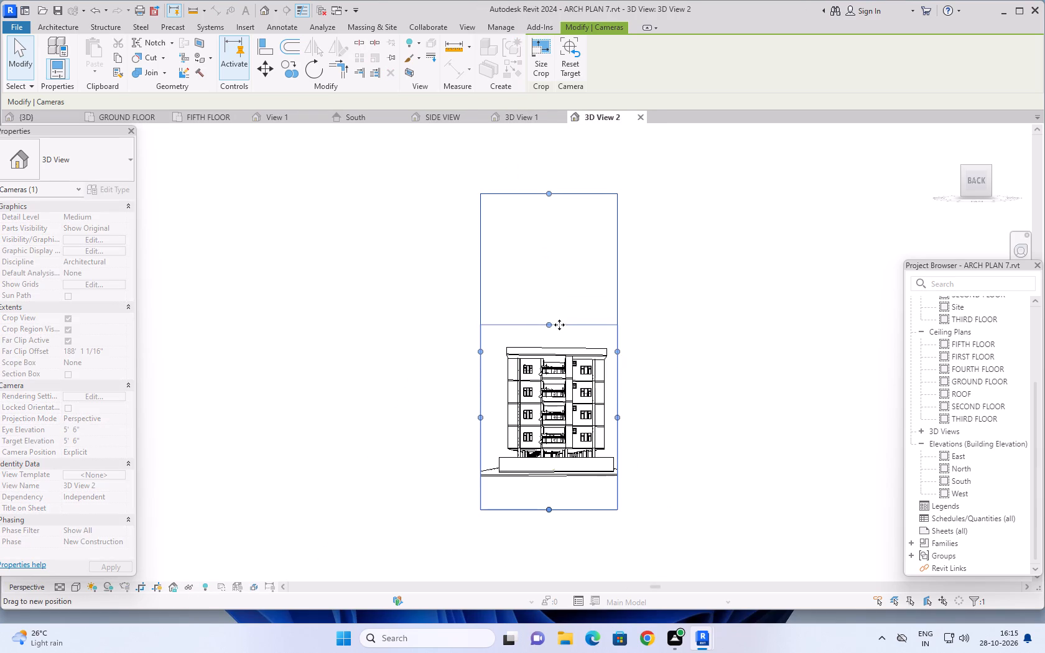
pyautogui.moveTo(559, 325); pyautogui.dragTo(560, 325)
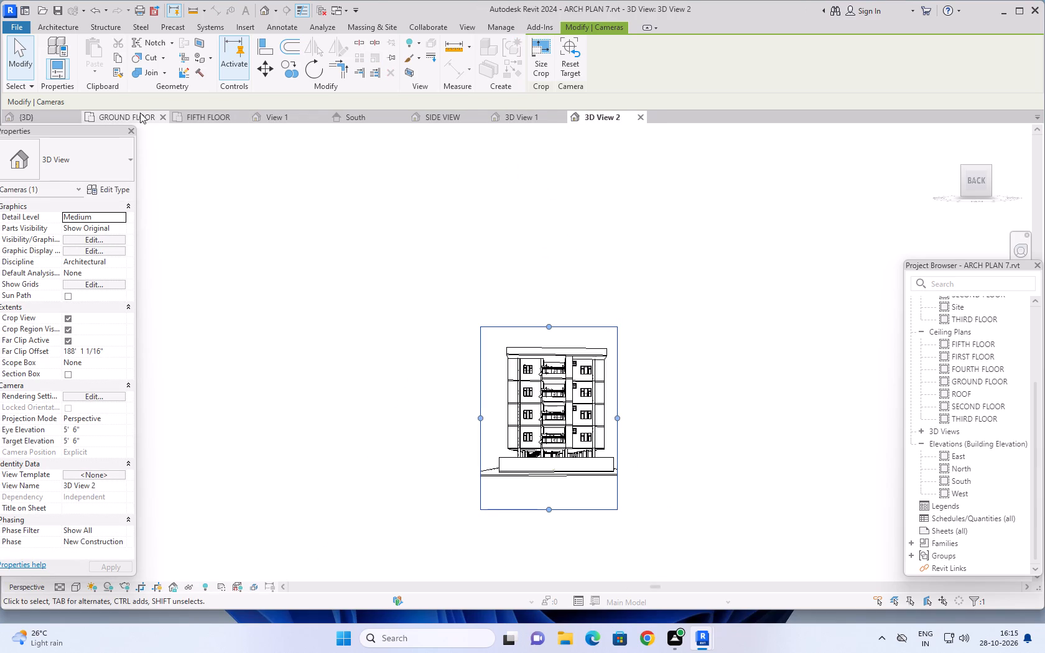
# Bring the camera's eye point slightly closer to the building in the GROUND FLOOR plan, keeping it north of the elevation marker.
pyautogui.click(135, 113)
pyautogui.moveTo(515, 170); pyautogui.dragTo(514, 172)
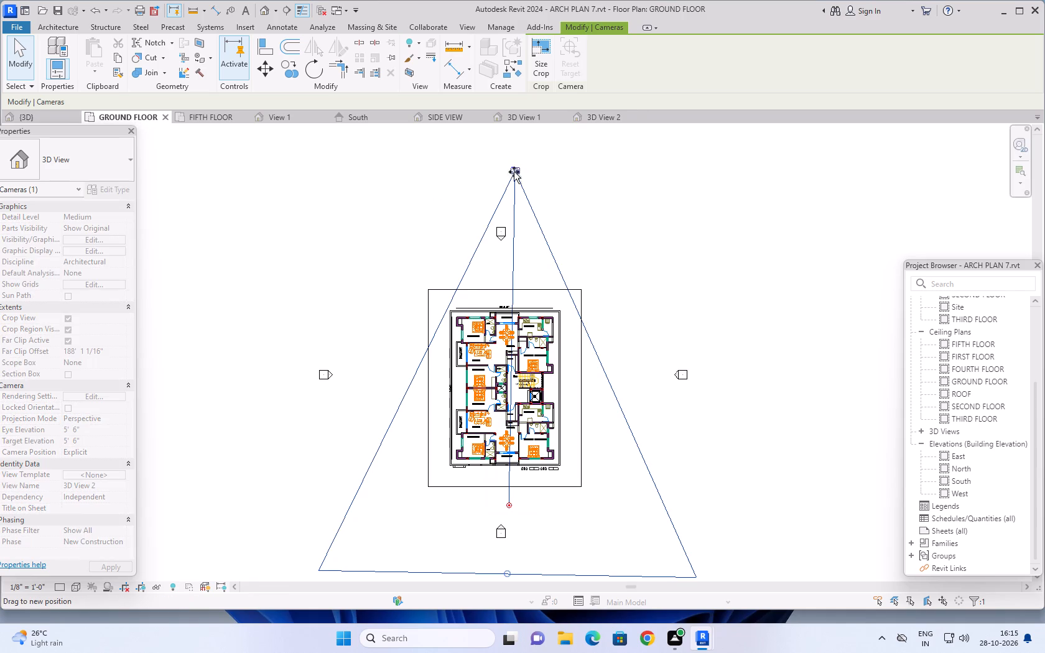
pyautogui.moveTo(514, 172); pyautogui.dragTo(519, 204)
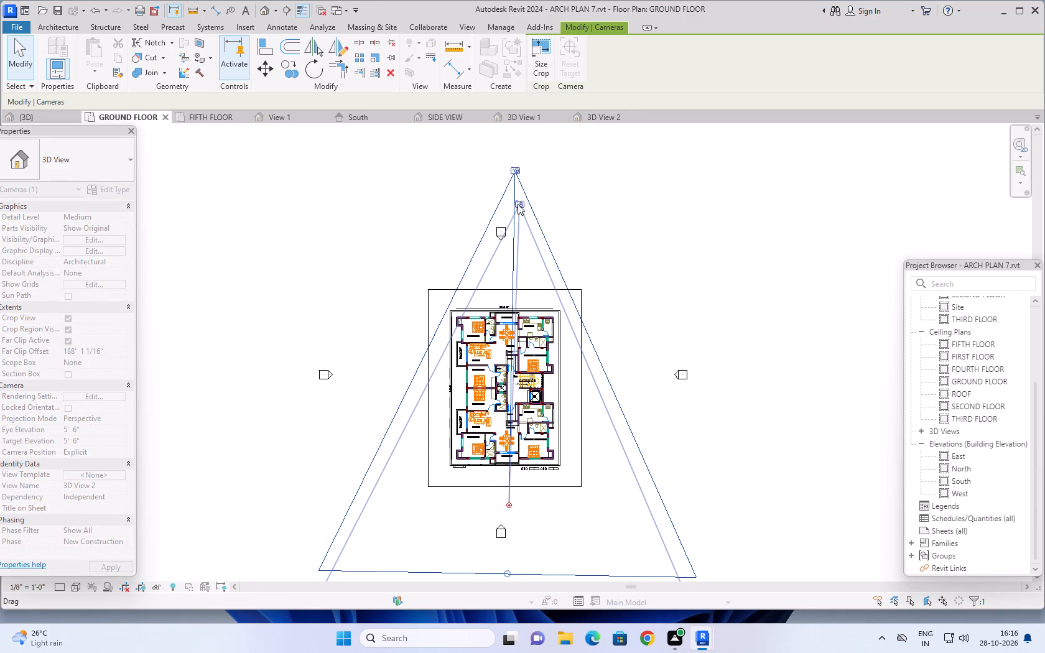
# Widen the right side of 3D View 2's crop region past the building and raise its upper edge above the roof.
pyautogui.click(601, 118)
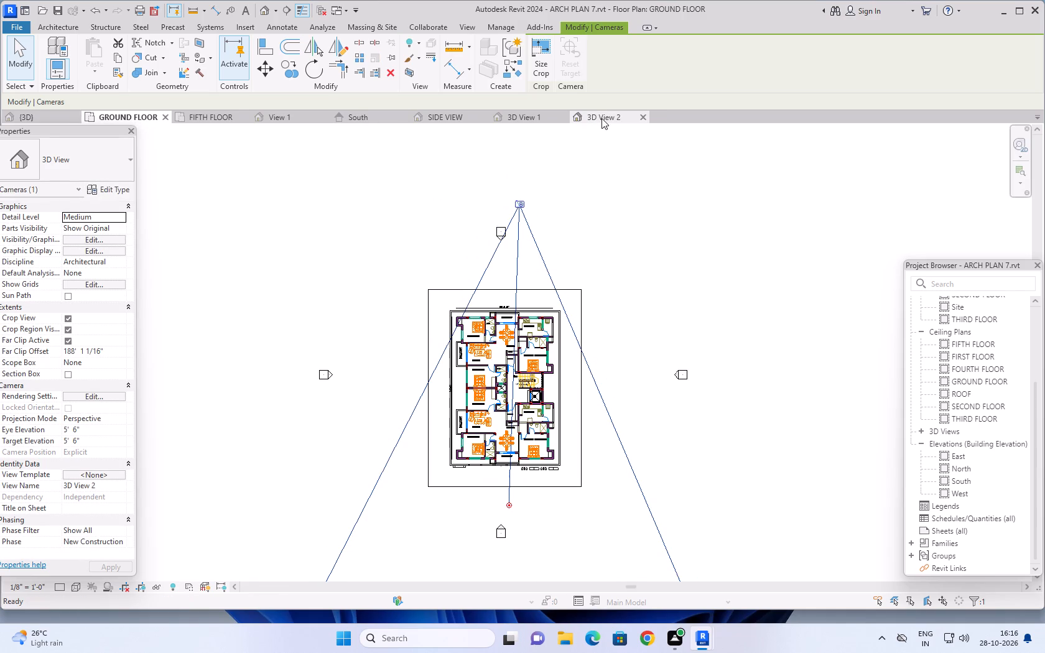
pyautogui.moveTo(640, 308); pyautogui.dragTo(637, 308, button='middle')
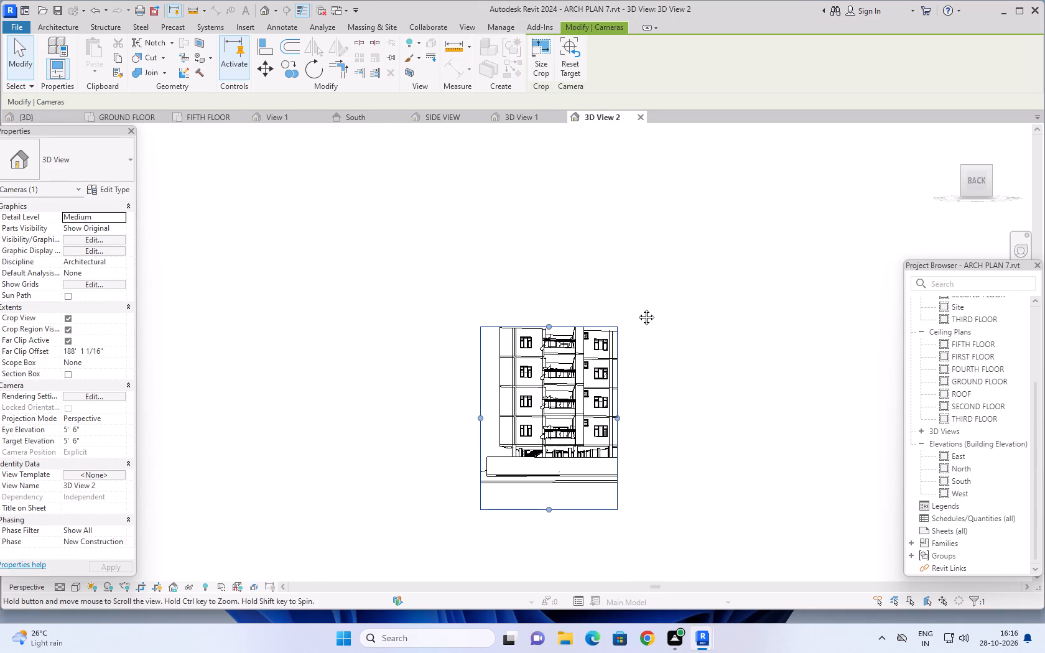
pyautogui.moveTo(637, 308); pyautogui.dragTo(559, 293, button='middle')
pyautogui.scroll(5, 552, 371)
pyautogui.moveTo(520, 432); pyautogui.dragTo(555, 425)
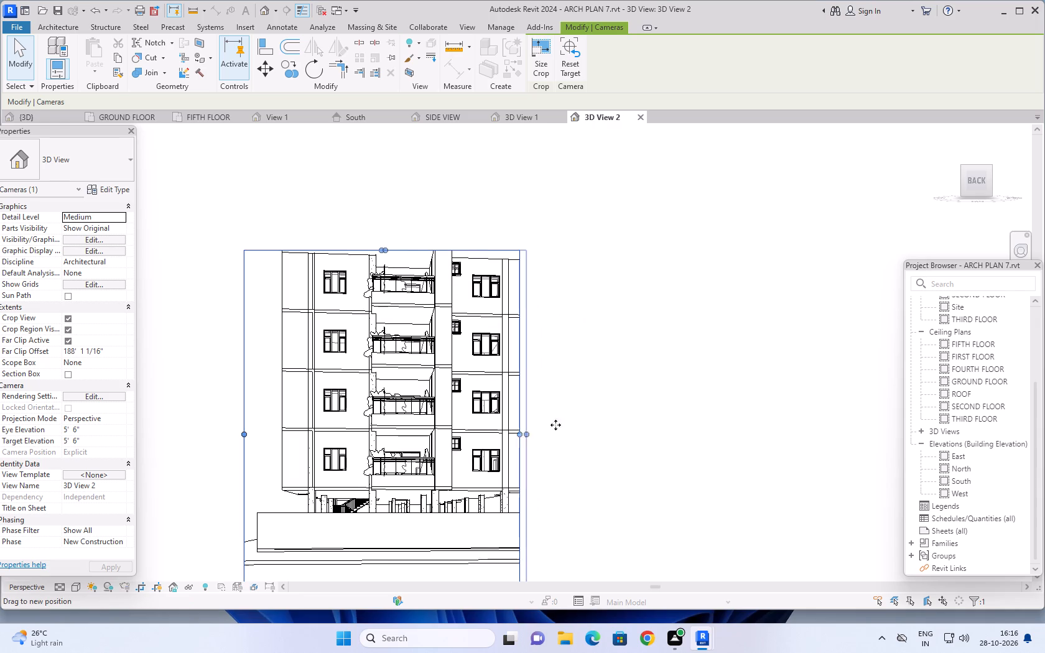
pyautogui.moveTo(555, 425); pyautogui.dragTo(590, 420)
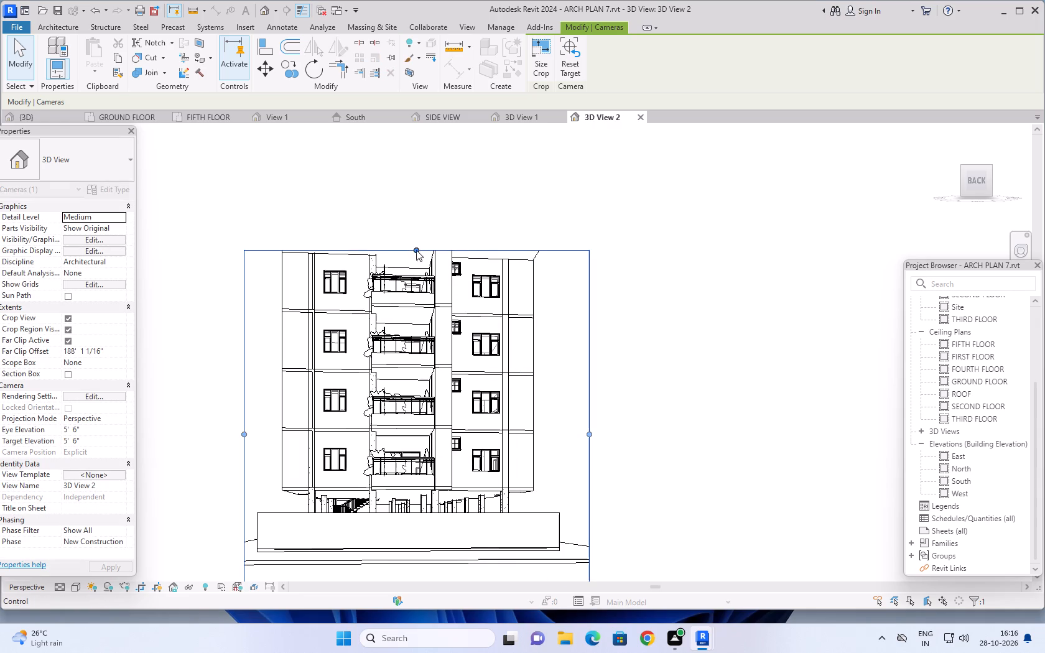
pyautogui.moveTo(416, 250); pyautogui.dragTo(440, 178)
# Refine the crop frame around the building by widening both sides and trimming the empty foreground along the lower edge.
pyautogui.scroll(-4, 634, 233)
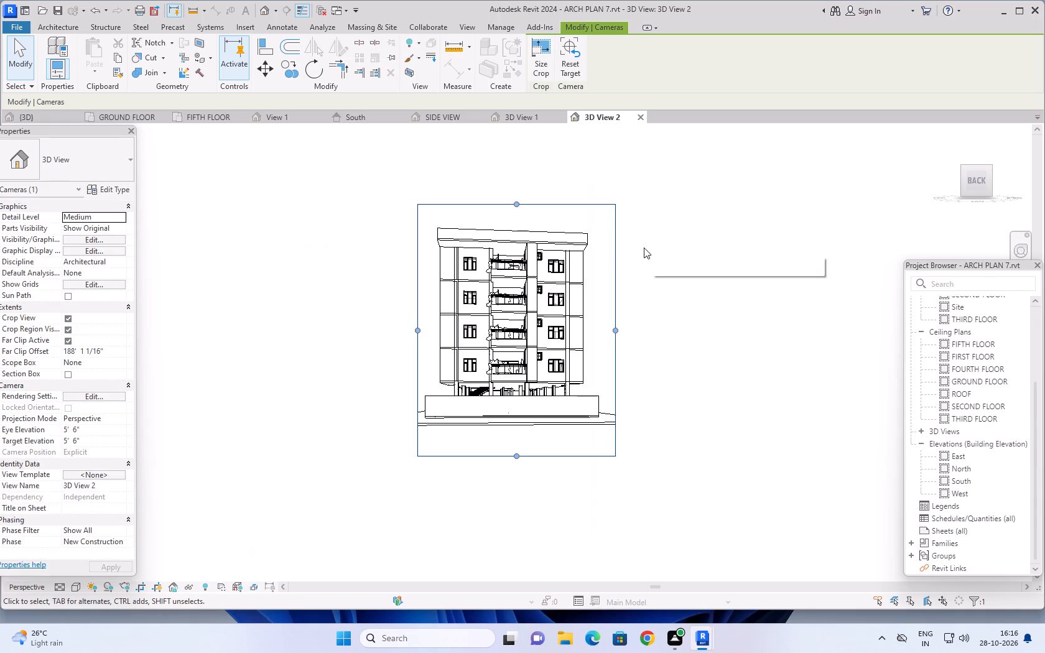
pyautogui.moveTo(649, 254); pyautogui.dragTo(685, 302, button='middle')
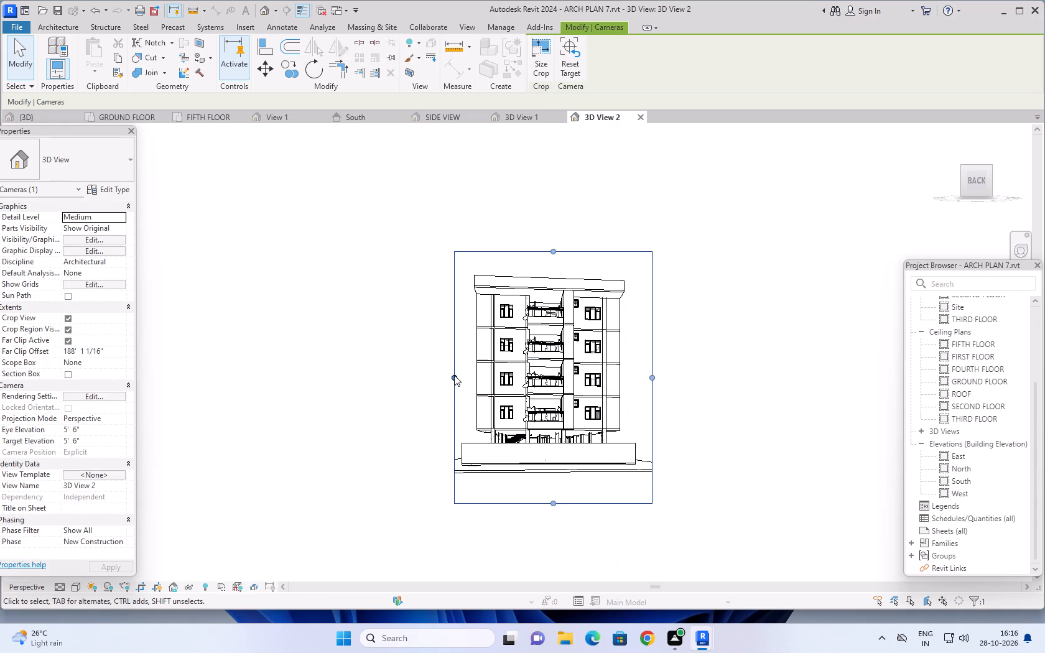
pyautogui.moveTo(454, 375); pyautogui.dragTo(444, 374)
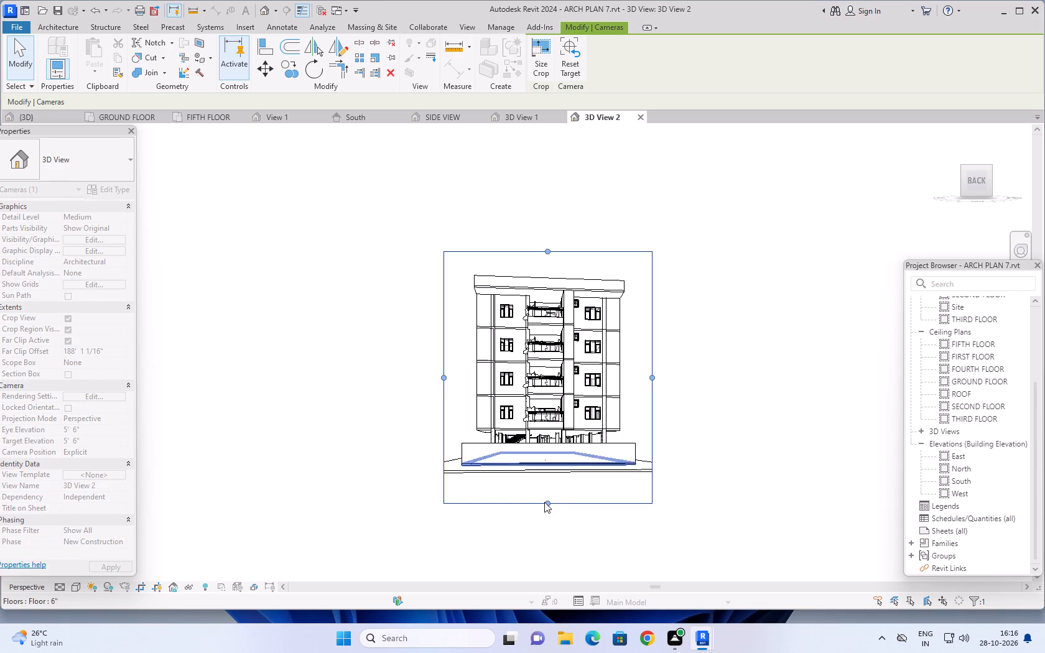
pyautogui.moveTo(548, 501); pyautogui.dragTo(552, 484)
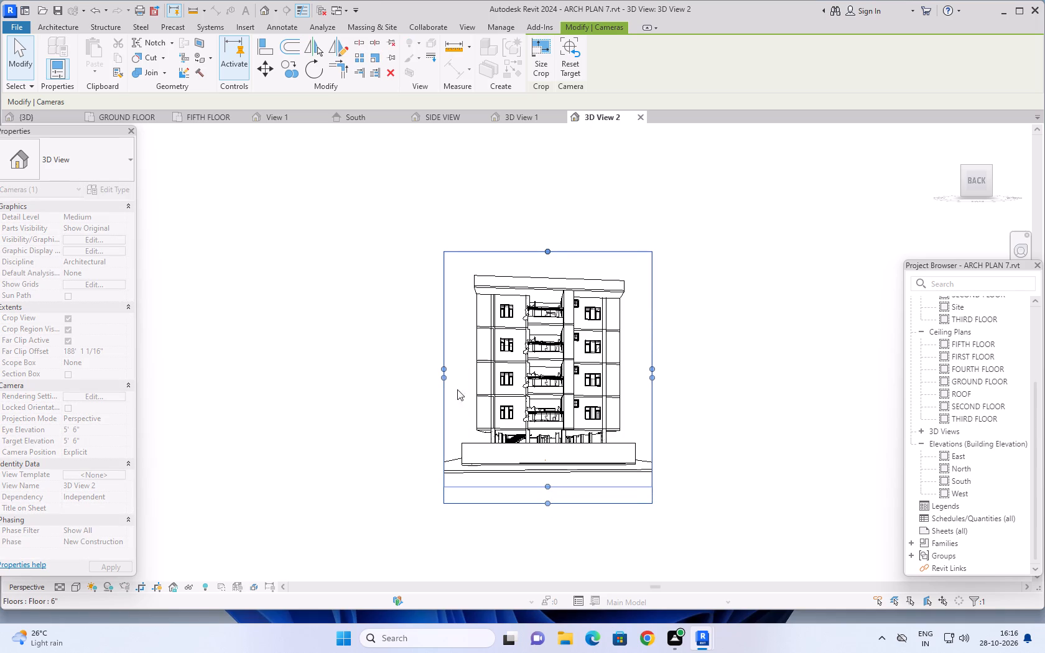
pyautogui.moveTo(440, 367); pyautogui.dragTo(425, 369)
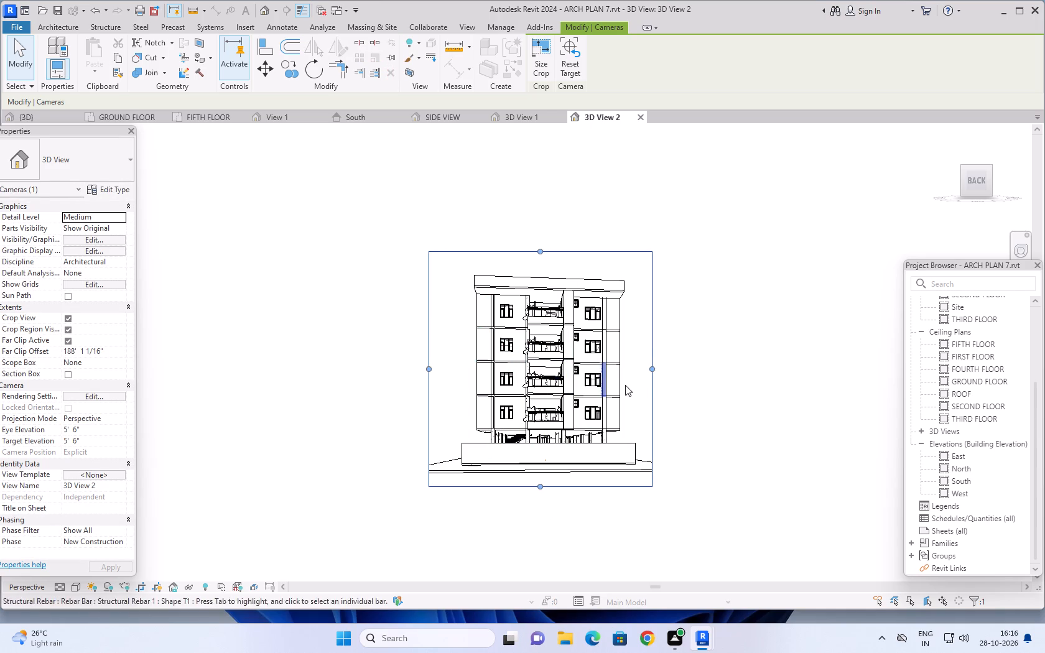
pyautogui.moveTo(653, 368); pyautogui.dragTo(686, 368)
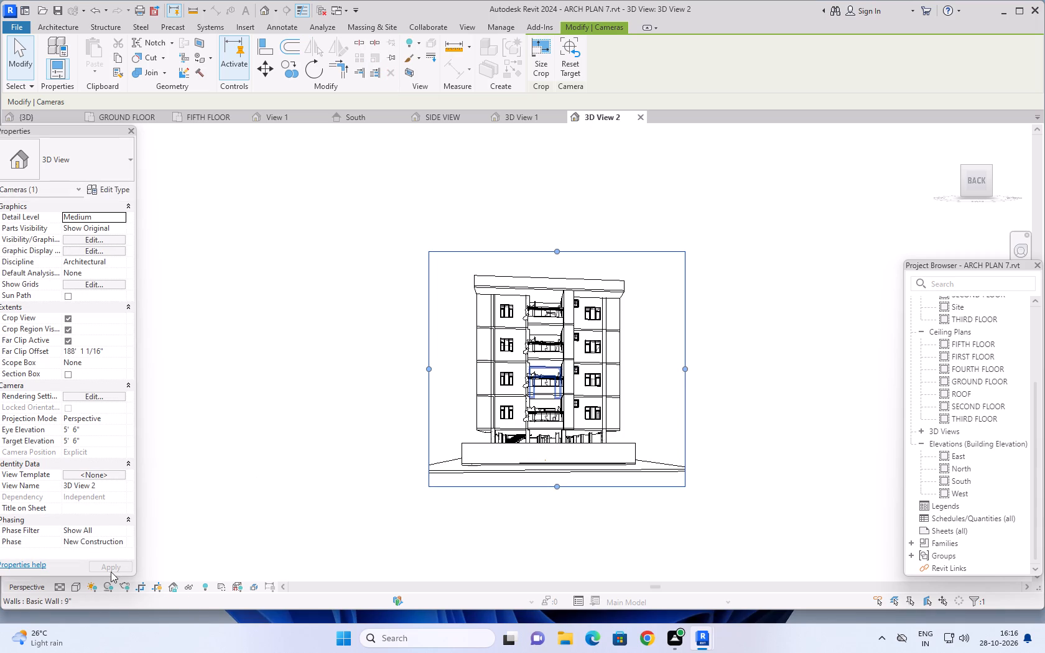
# Change the visual style of 3D View 2 to a coloured display of the building's materials.
pyautogui.click(77, 585)
pyautogui.click(88, 573)
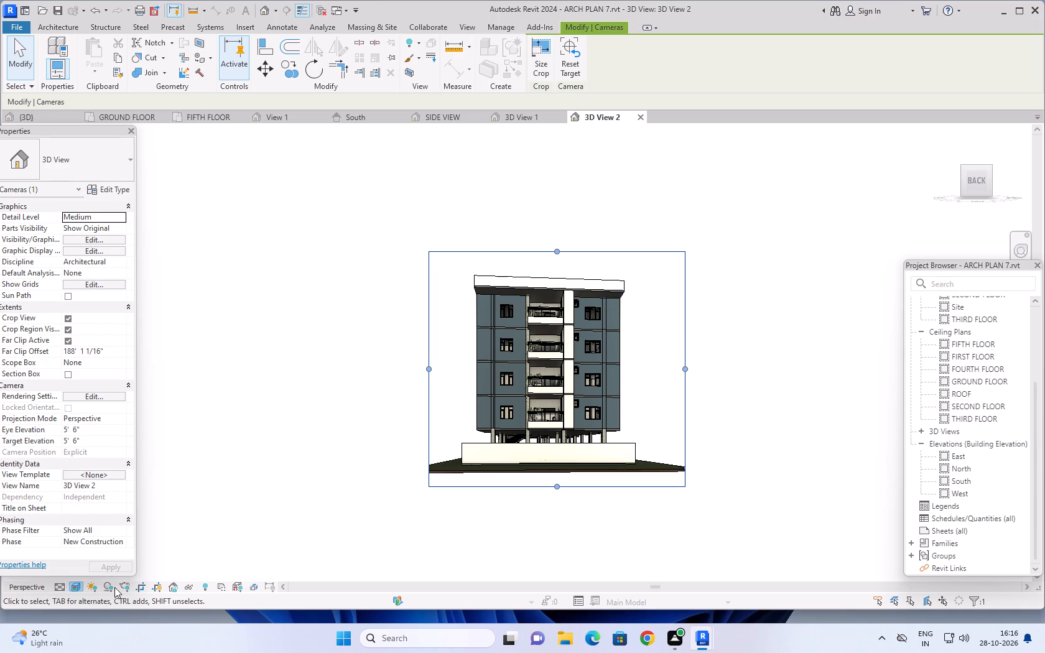
# Set the background of 3D View 2 to Sky in the Graphic Display Options.
pyautogui.click(77, 584)
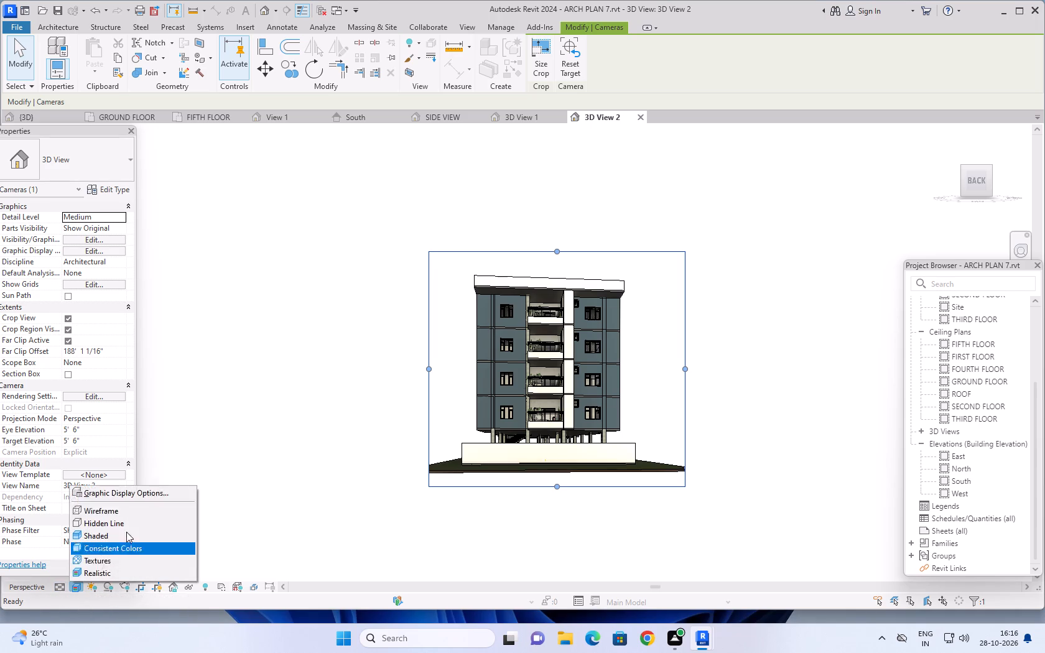
pyautogui.click(167, 496)
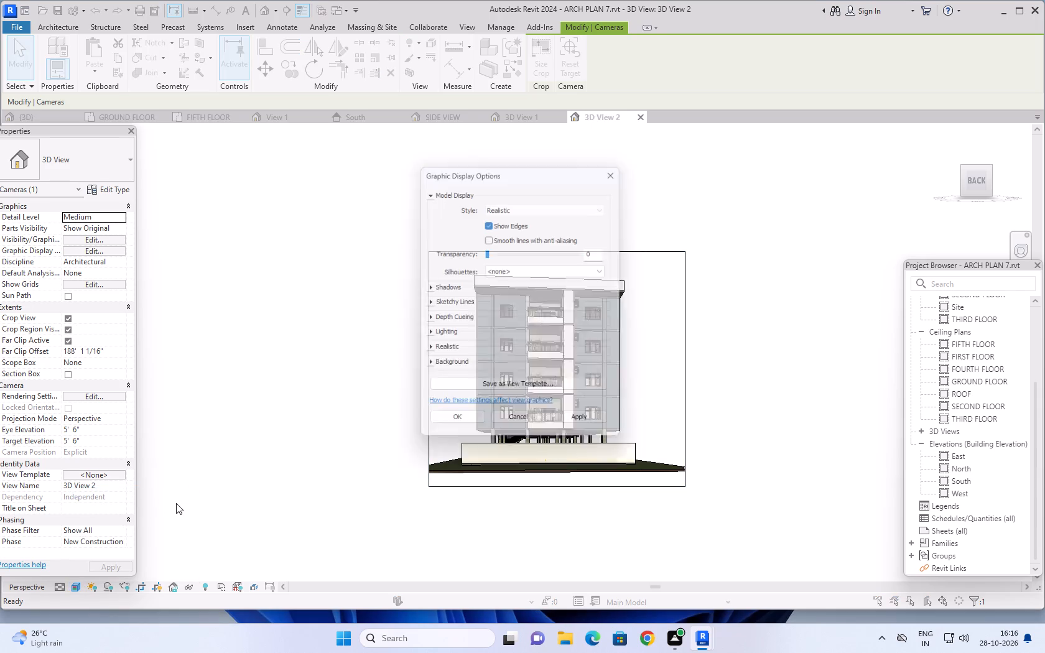
pyautogui.click(426, 364)
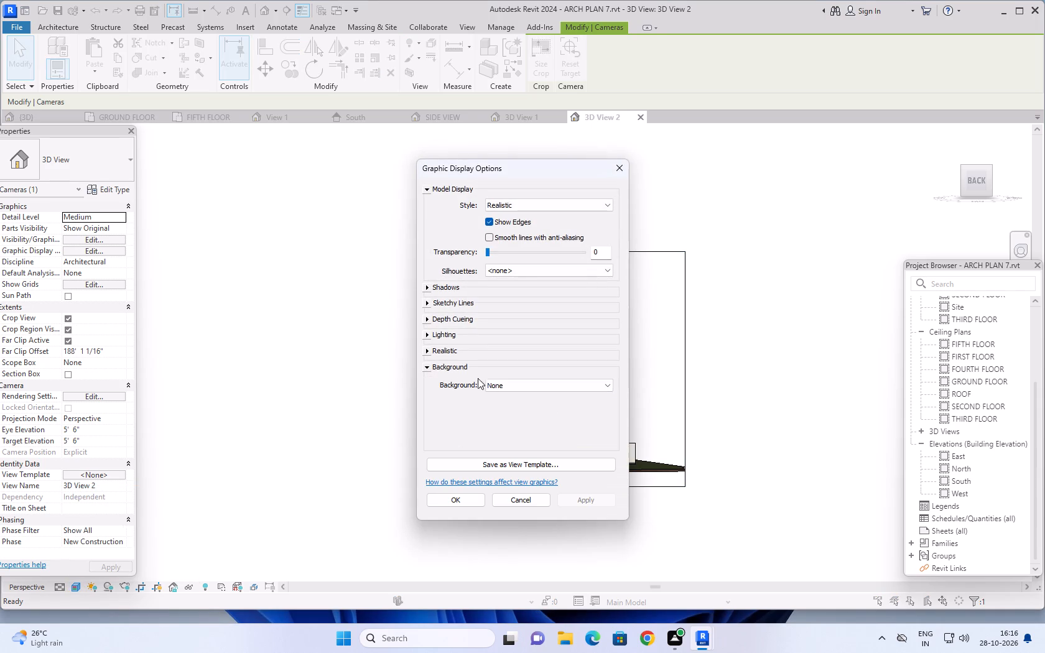
pyautogui.click(493, 382)
pyautogui.click(498, 401)
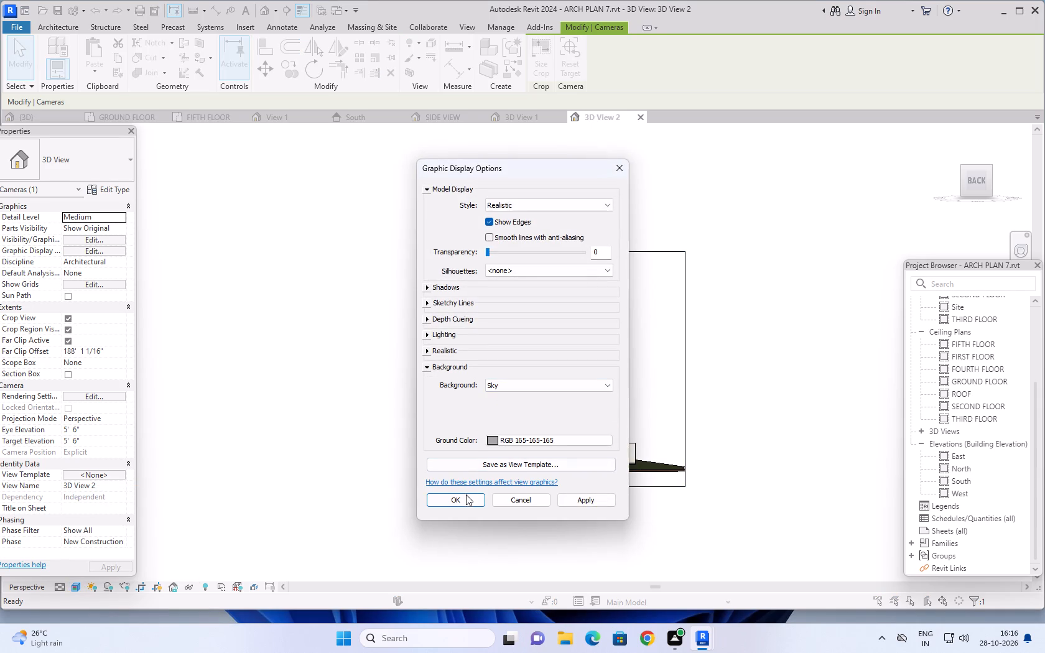
pyautogui.click(465, 498)
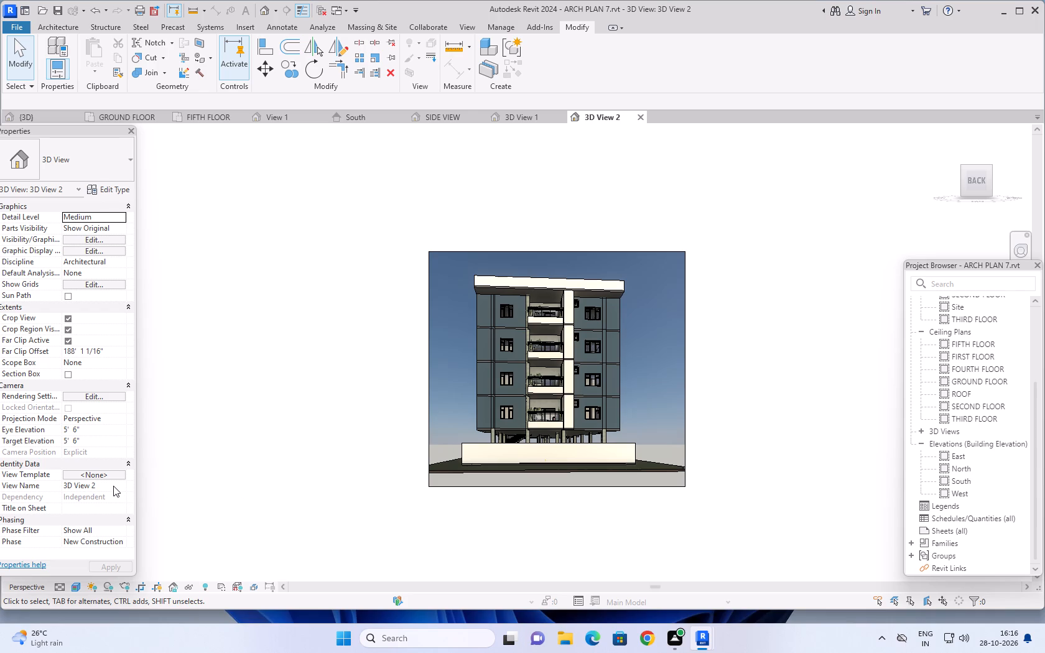
# Rename the 3D View 2 camera view as BACK VIEW.
pyautogui.click(113, 486)
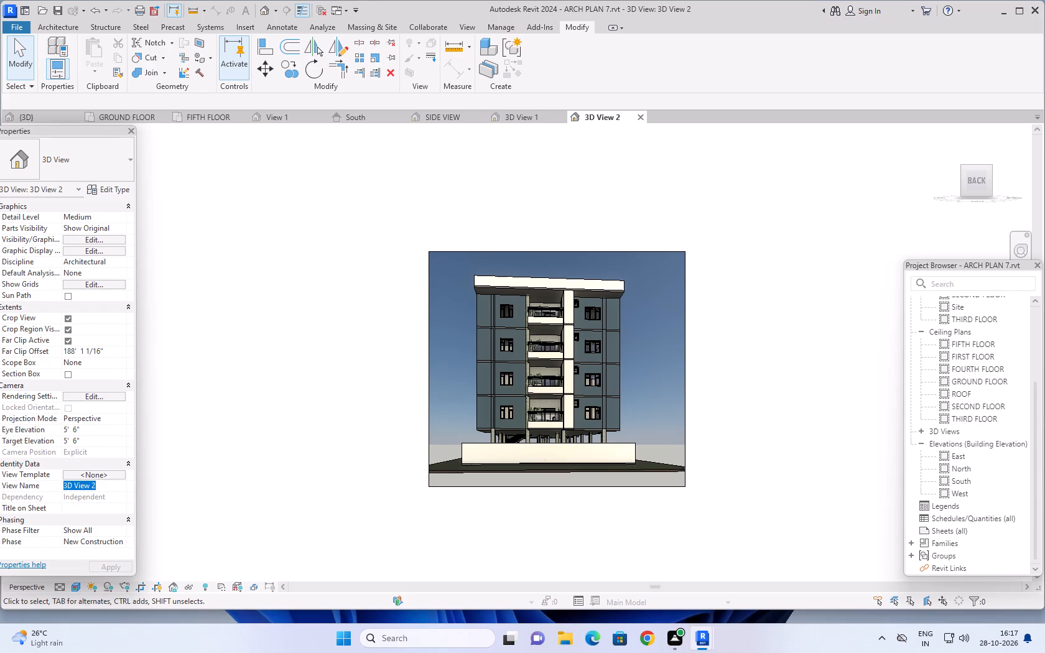
pyautogui.write('BA')
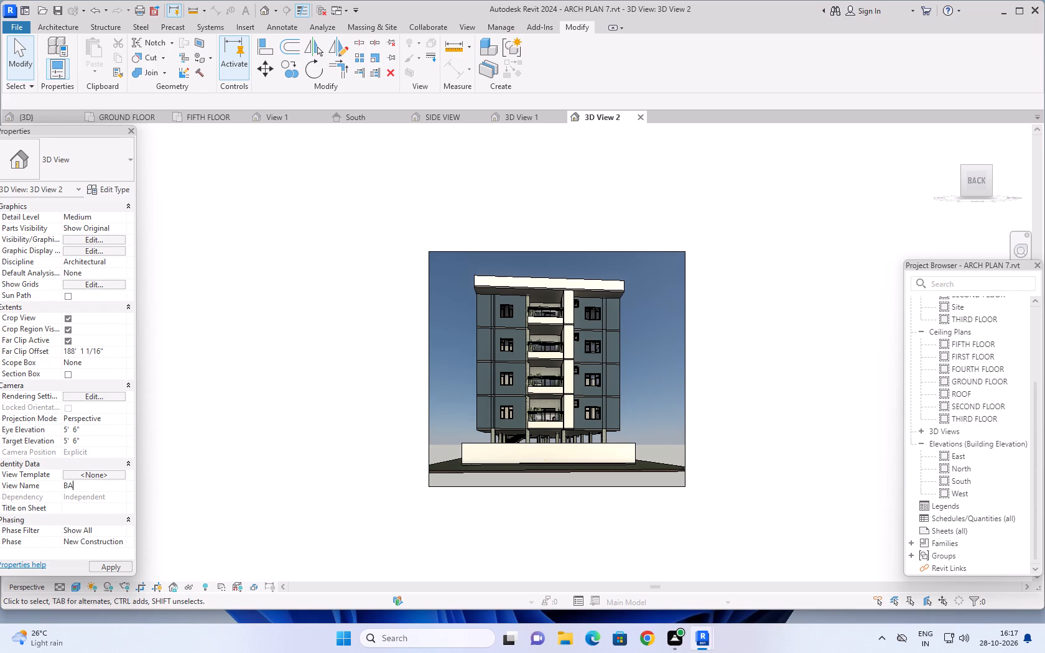
pyautogui.press('x')
pyautogui.press('BackSpace')
pyautogui.write('CK VIEW')
pyautogui.click(106, 563)
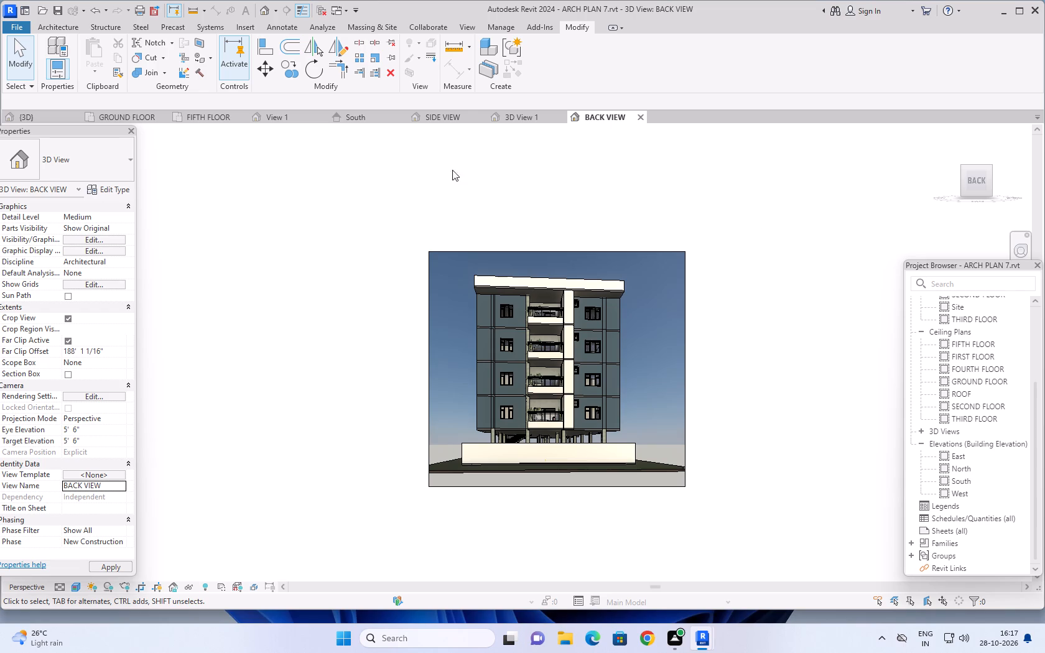
# Bring up 3D View 1 to check its contents and close that view.
pyautogui.click(524, 113)
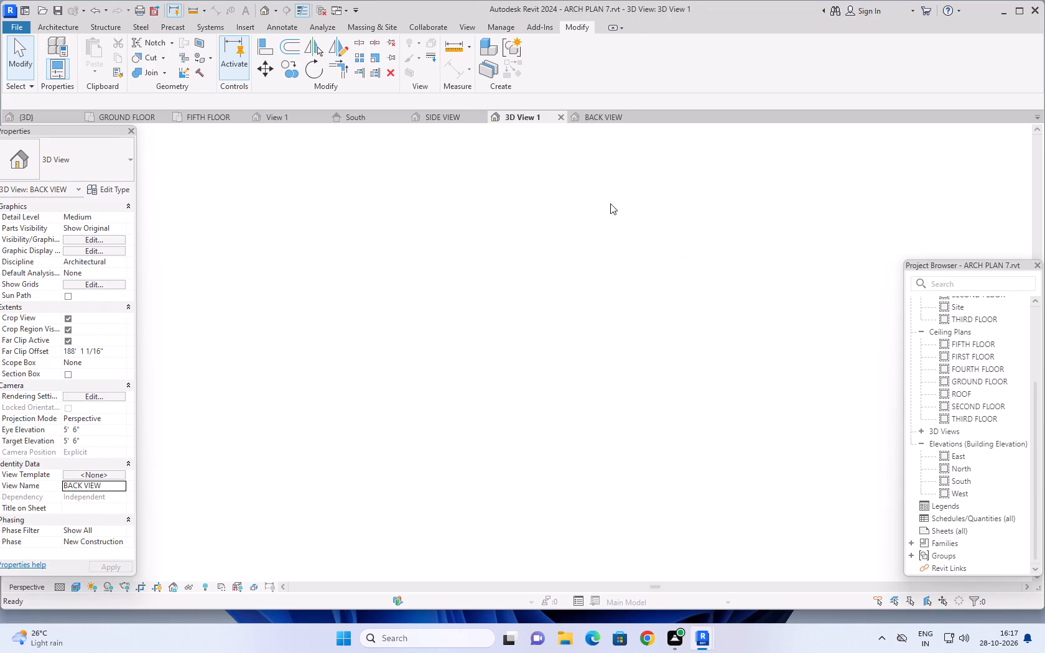
pyautogui.scroll(-1, 662, 224)
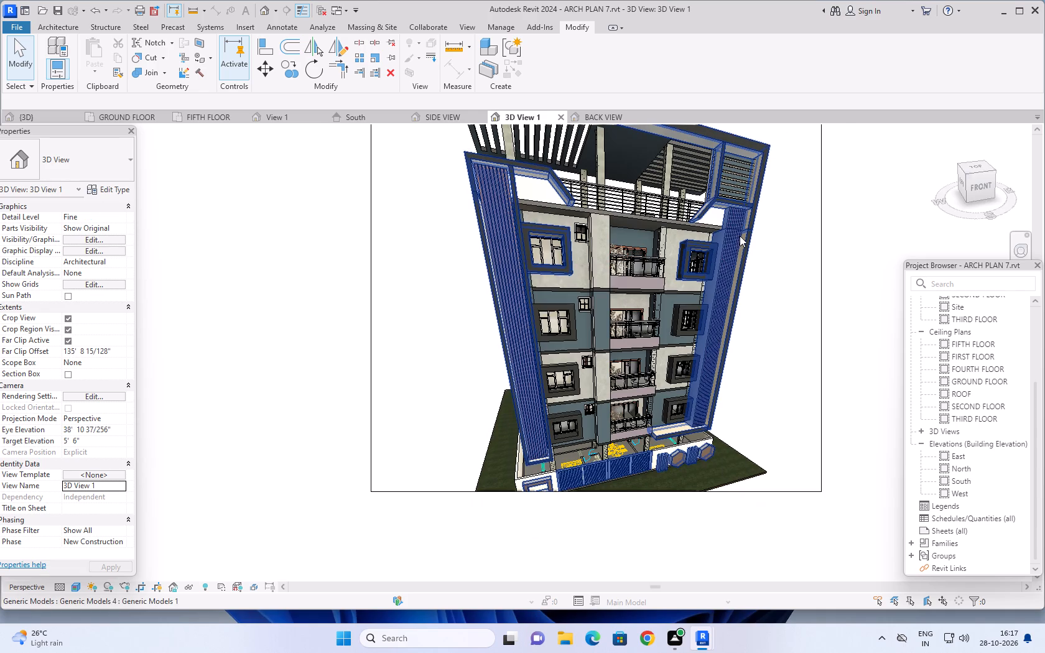
pyautogui.click(560, 114)
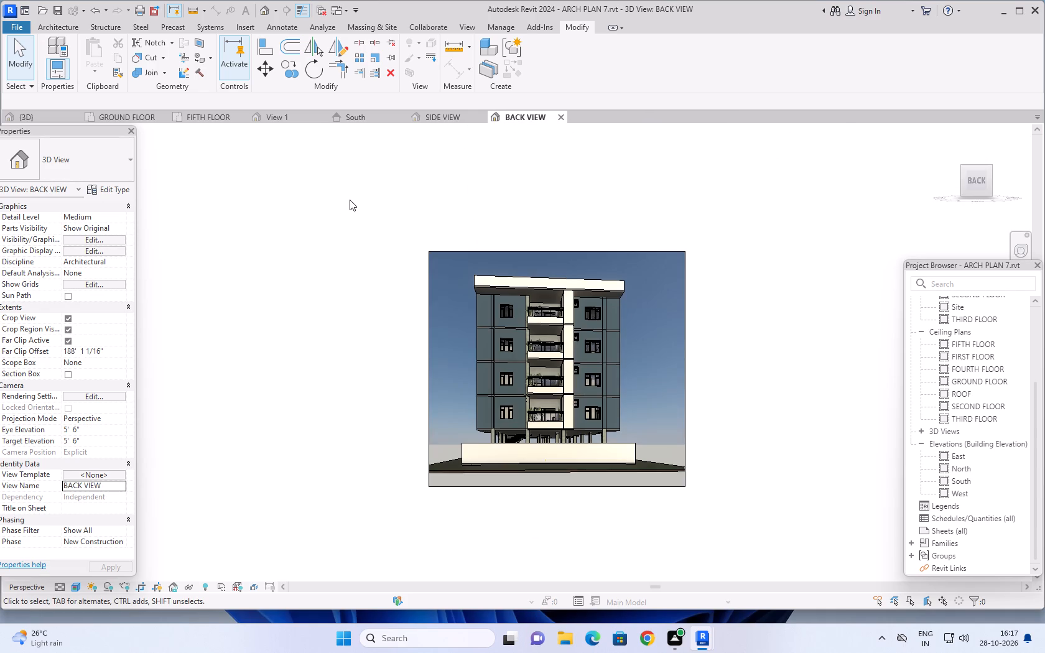
# Place a perspective camera in the GROUND FLOOR plan, with its eye southwest of the building and its target beyond the northeast corner.
pyautogui.click(132, 114)
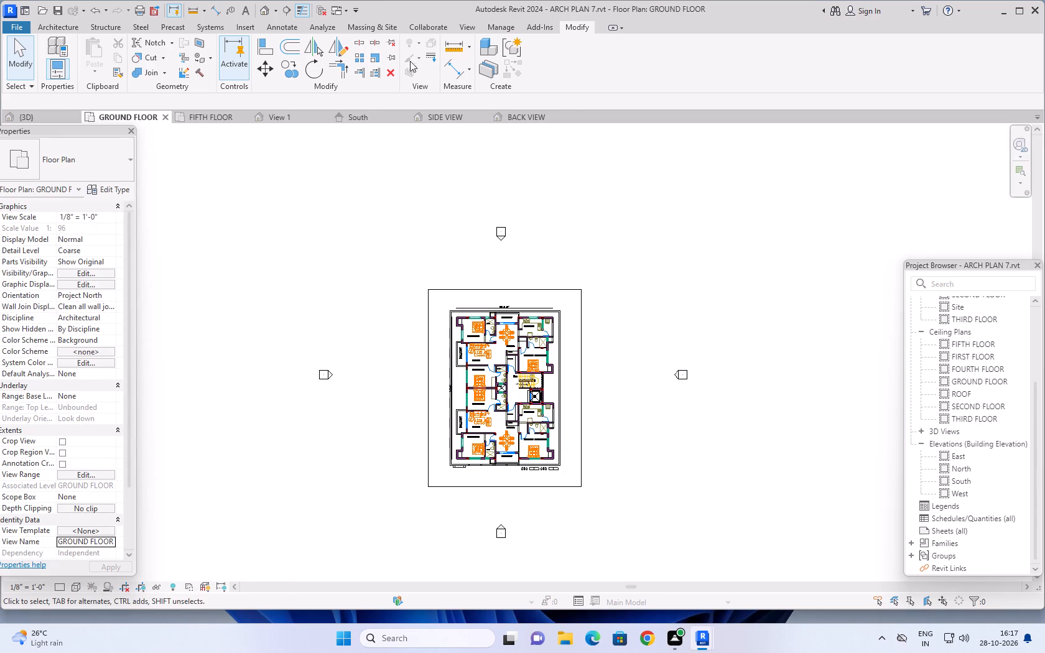
pyautogui.click(276, 10)
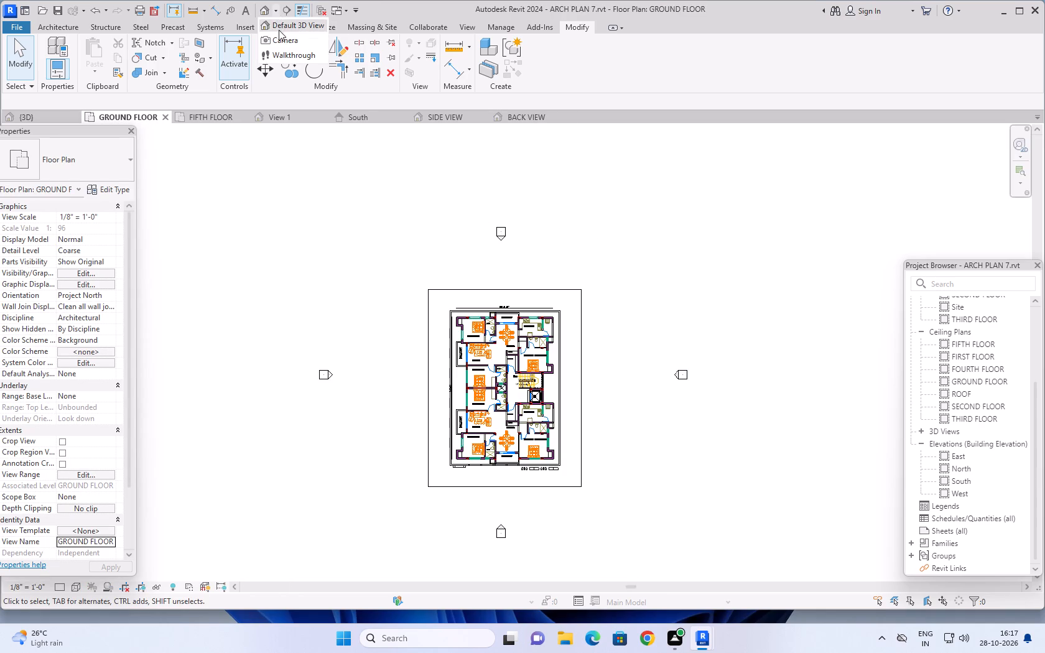
pyautogui.click(281, 40)
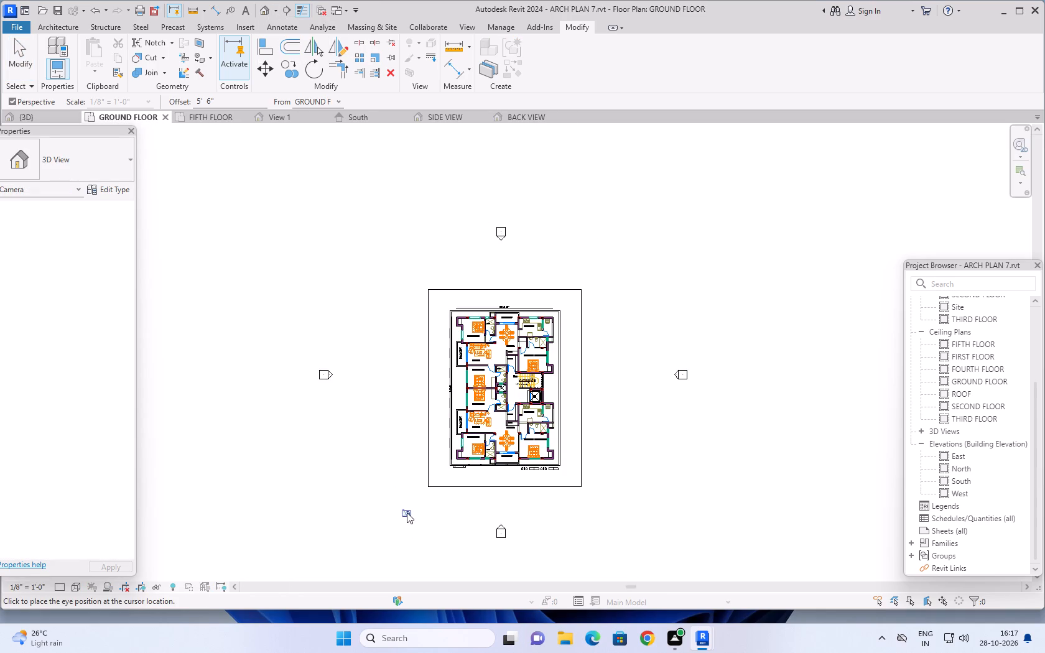
pyautogui.click(410, 511)
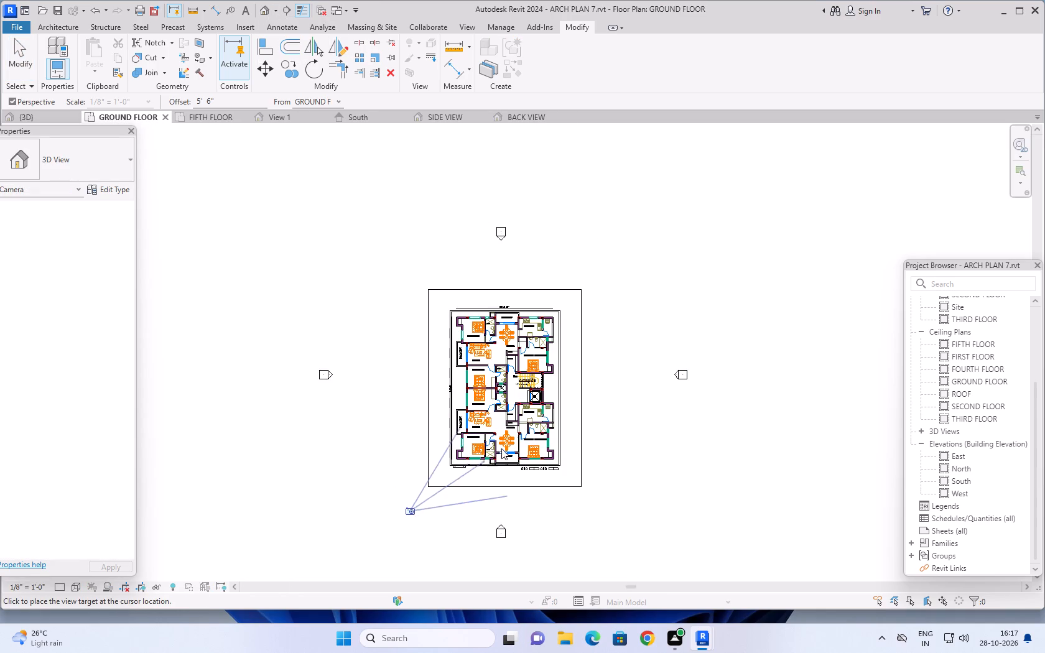
pyautogui.click(578, 323)
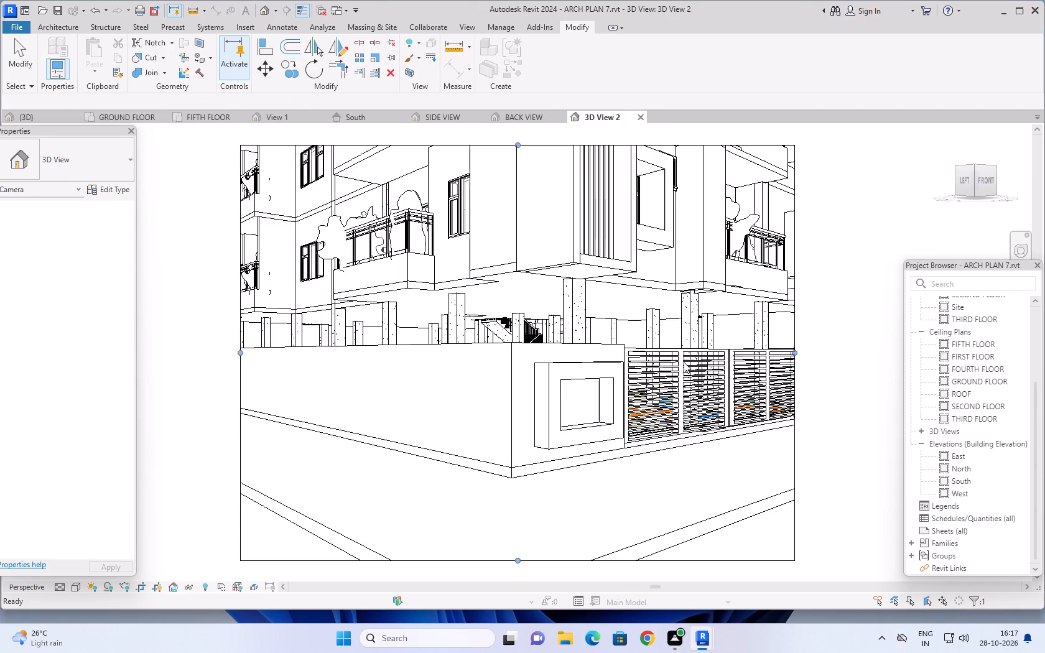
# Extend the new corner view's crop region upward over the upper storeys and widen both sides past the building.
pyautogui.scroll(-6, 684, 362)
pyautogui.moveTo(781, 323); pyautogui.dragTo(769, 357, button='middle')
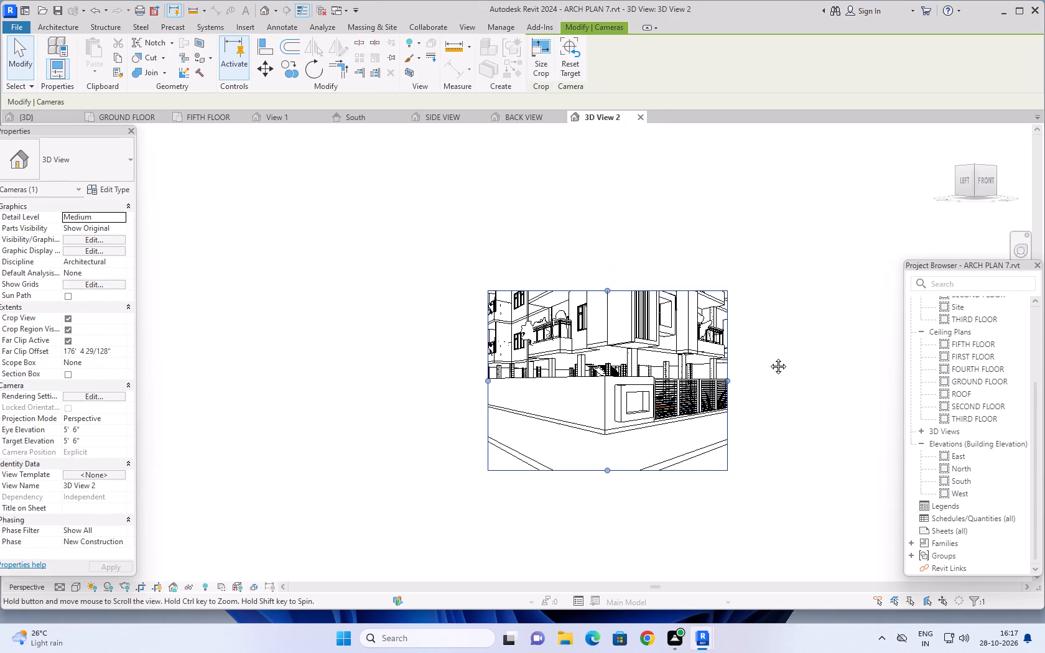
pyautogui.moveTo(769, 357); pyautogui.dragTo(749, 406, button='middle')
pyautogui.moveTo(583, 350); pyautogui.dragTo(592, 195)
pyautogui.scroll(-1, 745, 356)
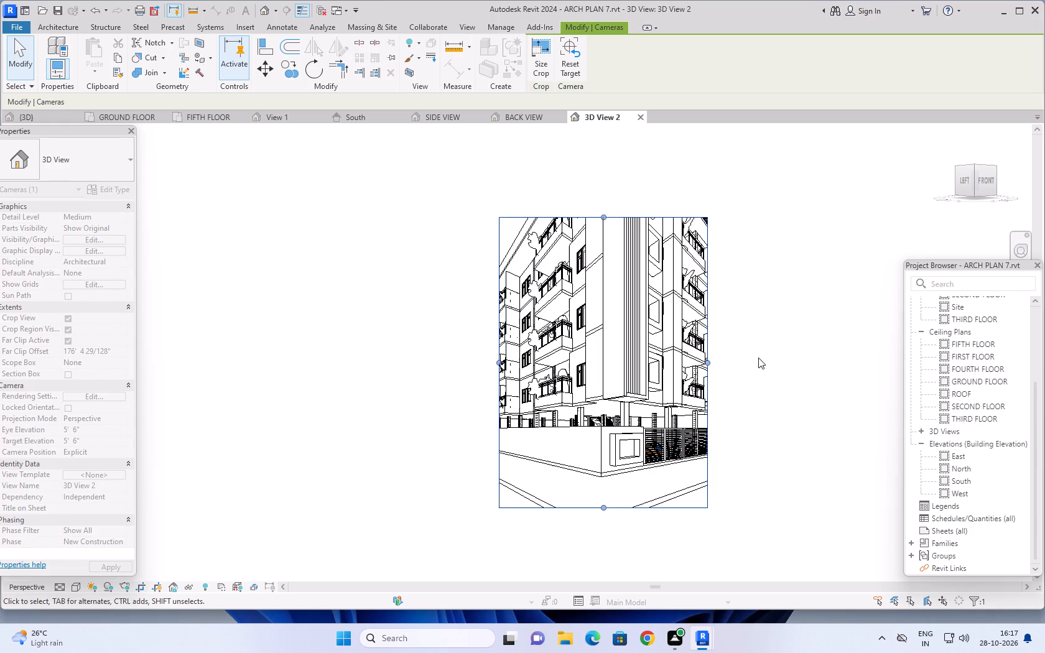
pyautogui.moveTo(750, 354); pyautogui.dragTo(639, 354, button='middle')
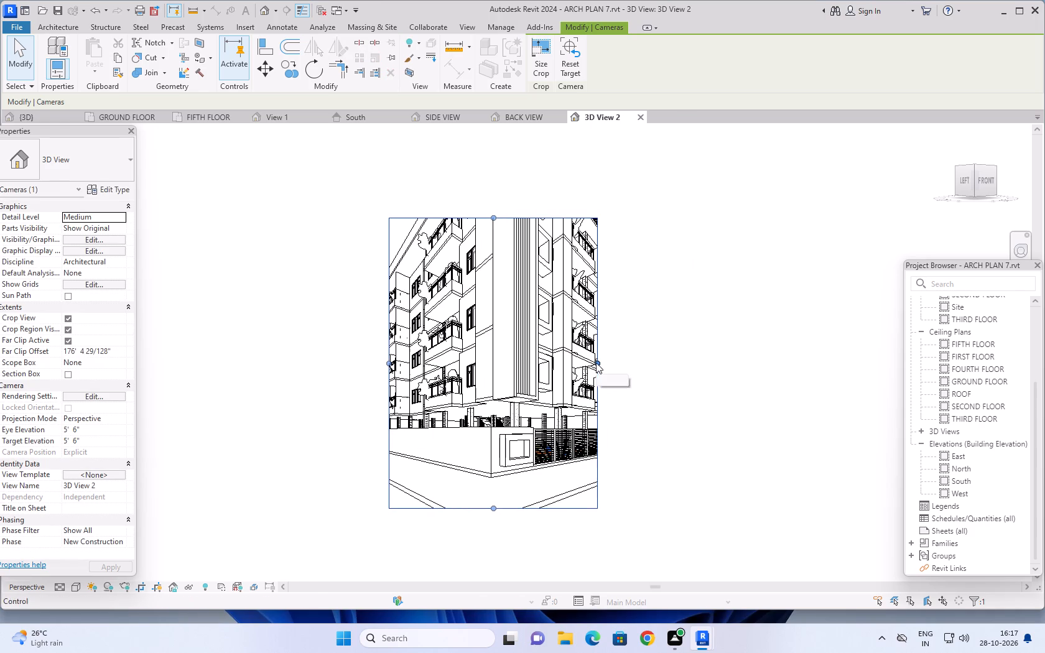
pyautogui.moveTo(596, 363); pyautogui.dragTo(695, 356)
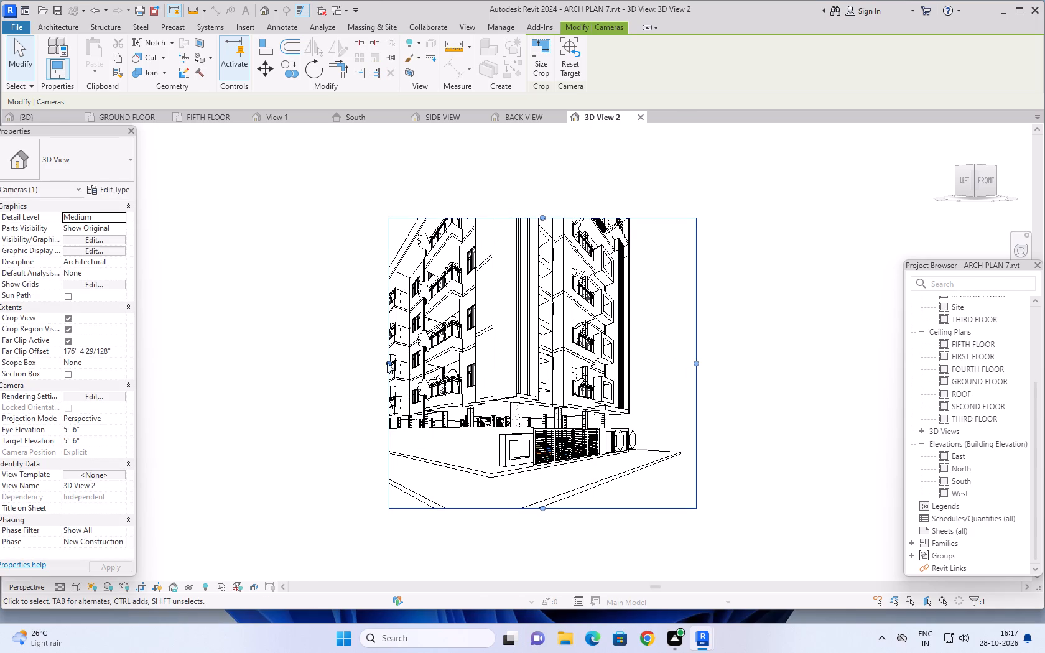
pyautogui.moveTo(389, 363); pyautogui.dragTo(328, 363)
# Raise the crop region's upper edge in stages above the roof's peak and widen its right side slightly.
pyautogui.scroll(-1, 546, 364)
pyautogui.moveTo(557, 351); pyautogui.dragTo(559, 362, button='middle')
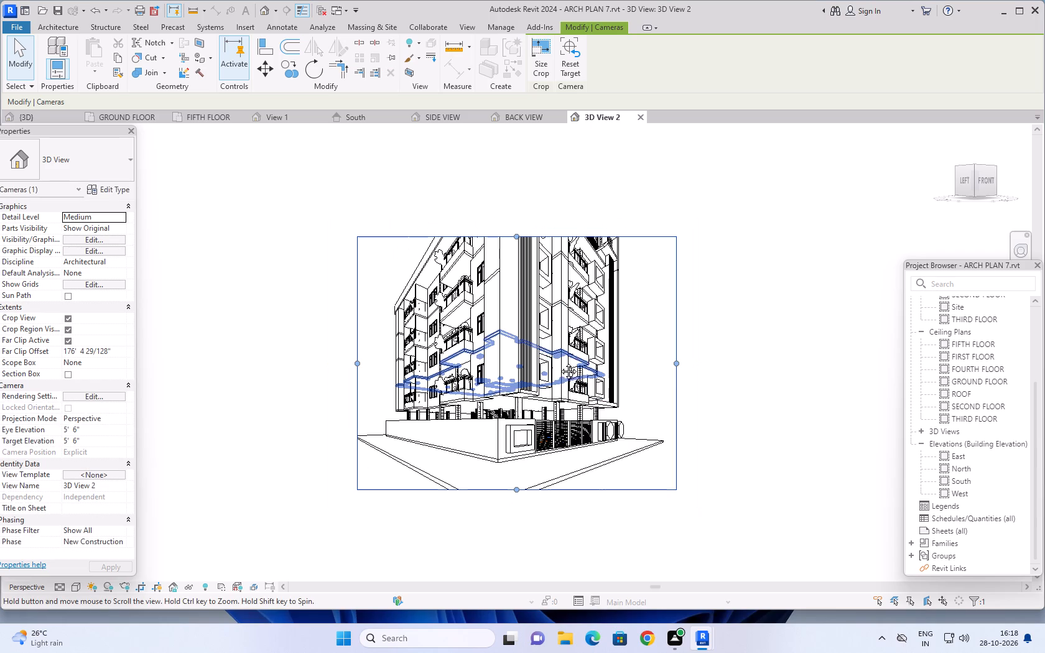
pyautogui.moveTo(559, 362); pyautogui.dragTo(567, 442, button='middle')
pyautogui.moveTo(524, 325); pyautogui.dragTo(541, 246)
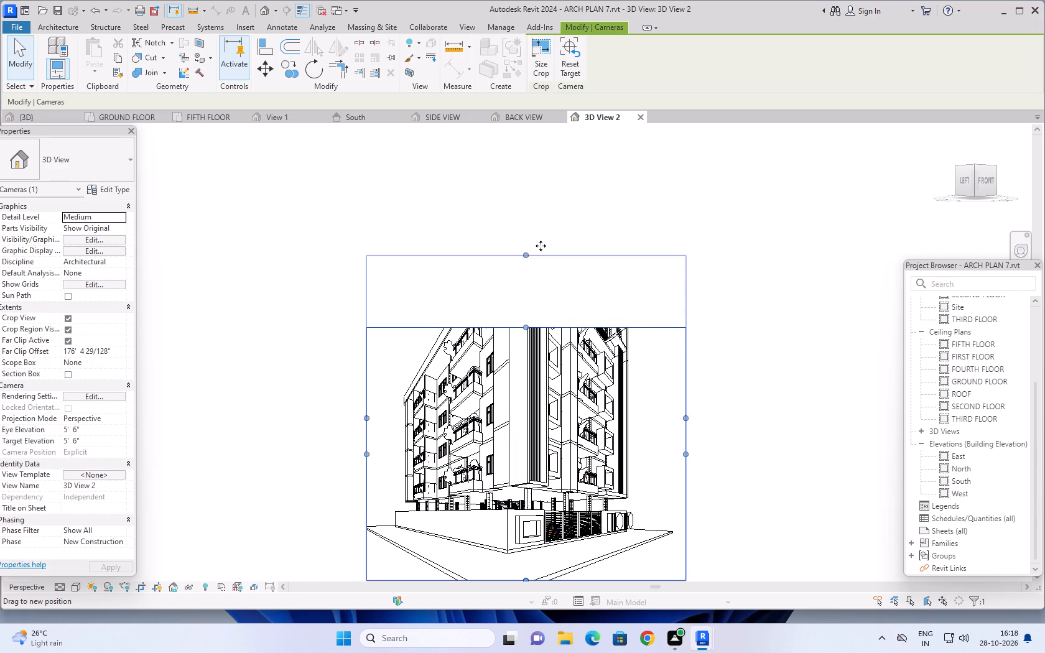
pyautogui.moveTo(541, 246); pyautogui.dragTo(550, 201)
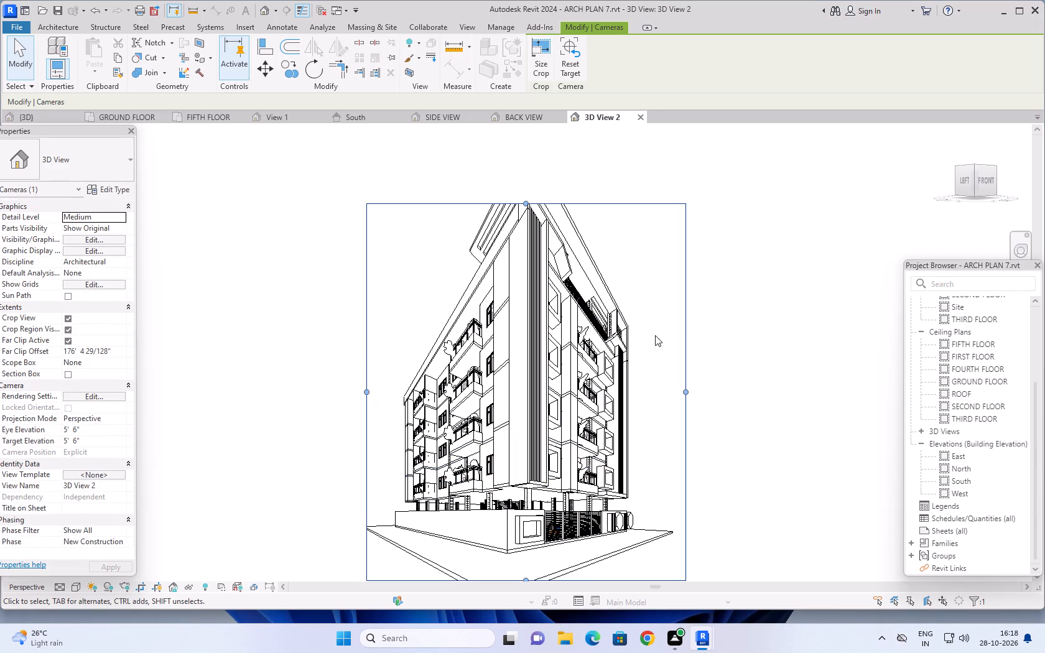
pyautogui.moveTo(713, 361); pyautogui.dragTo(716, 299, button='middle')
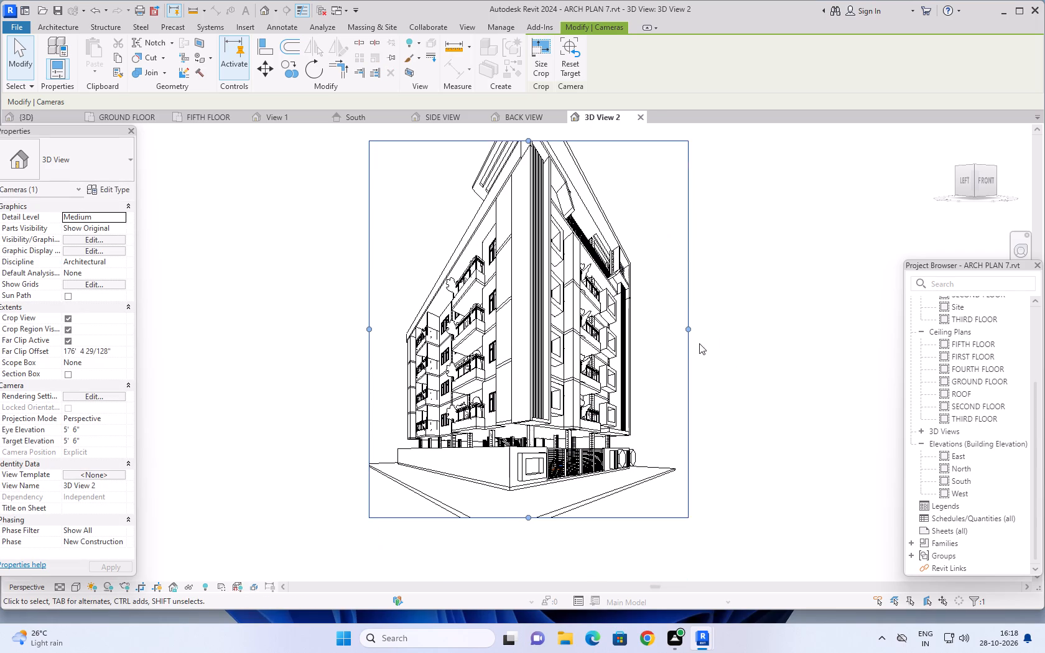
pyautogui.moveTo(689, 327); pyautogui.dragTo(715, 325)
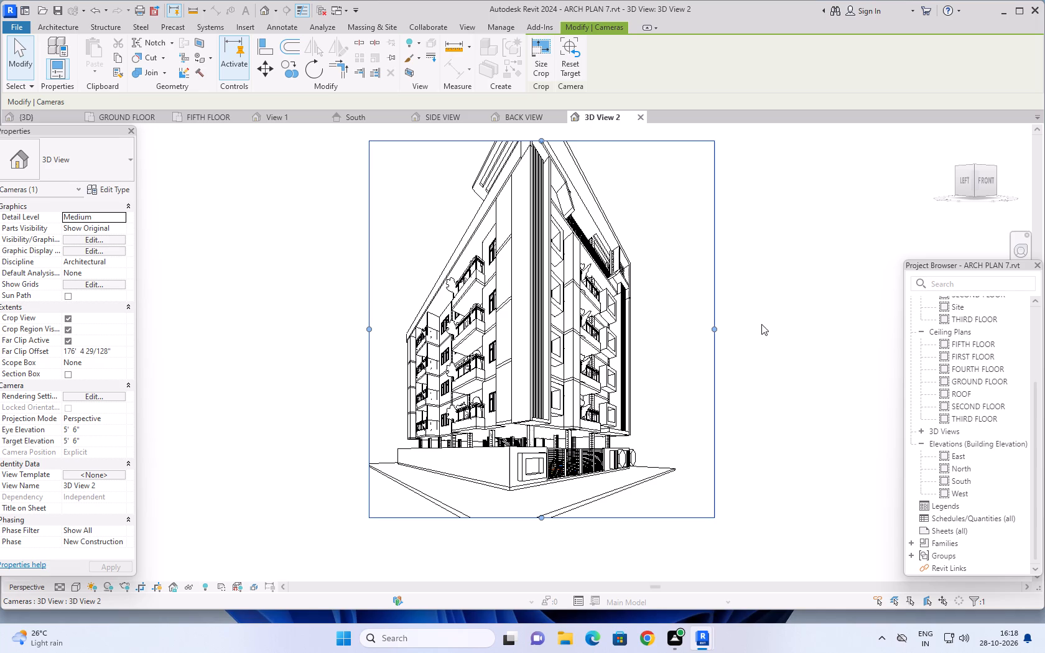
pyautogui.moveTo(763, 310); pyautogui.dragTo(763, 371, button='middle')
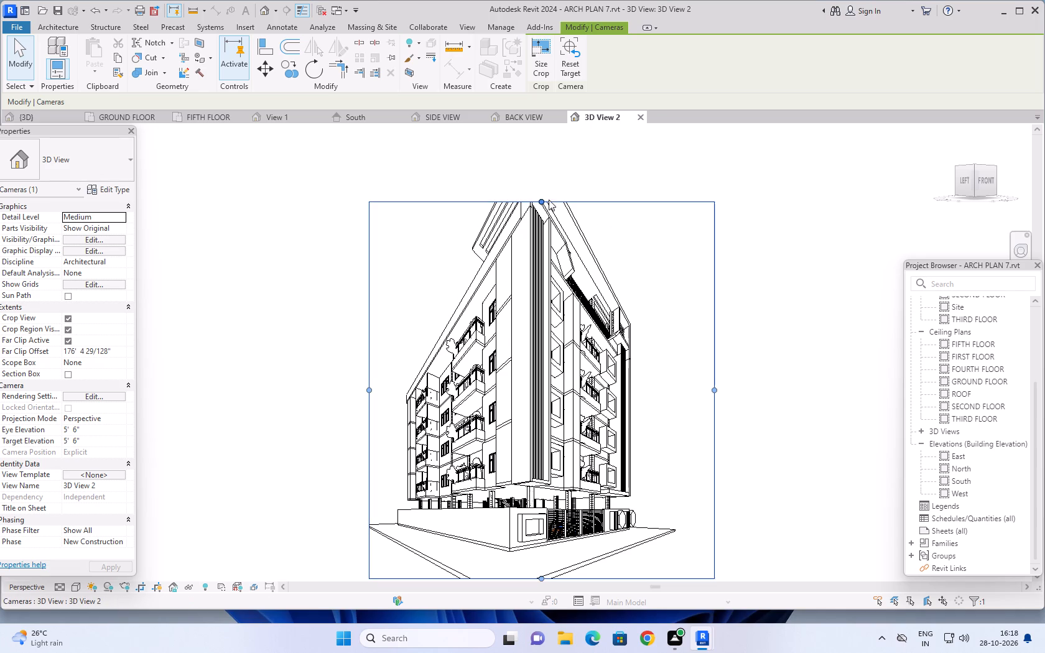
pyautogui.moveTo(541, 200); pyautogui.dragTo(541, 177)
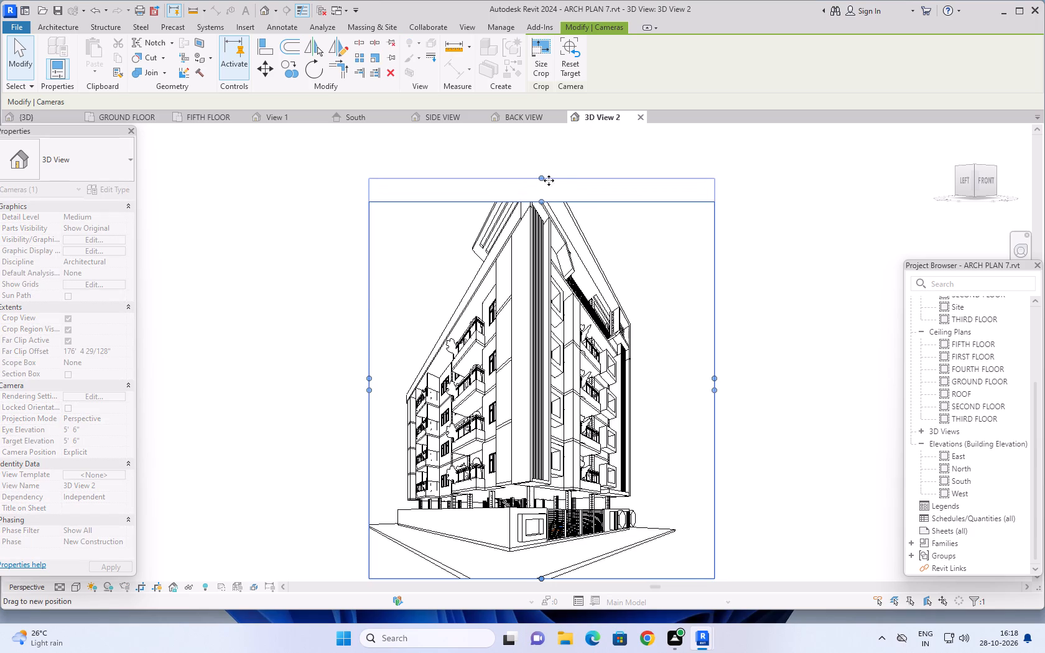
pyautogui.moveTo(614, 231); pyautogui.dragTo(621, 299, button='middle')
pyautogui.moveTo(547, 244); pyautogui.dragTo(548, 226)
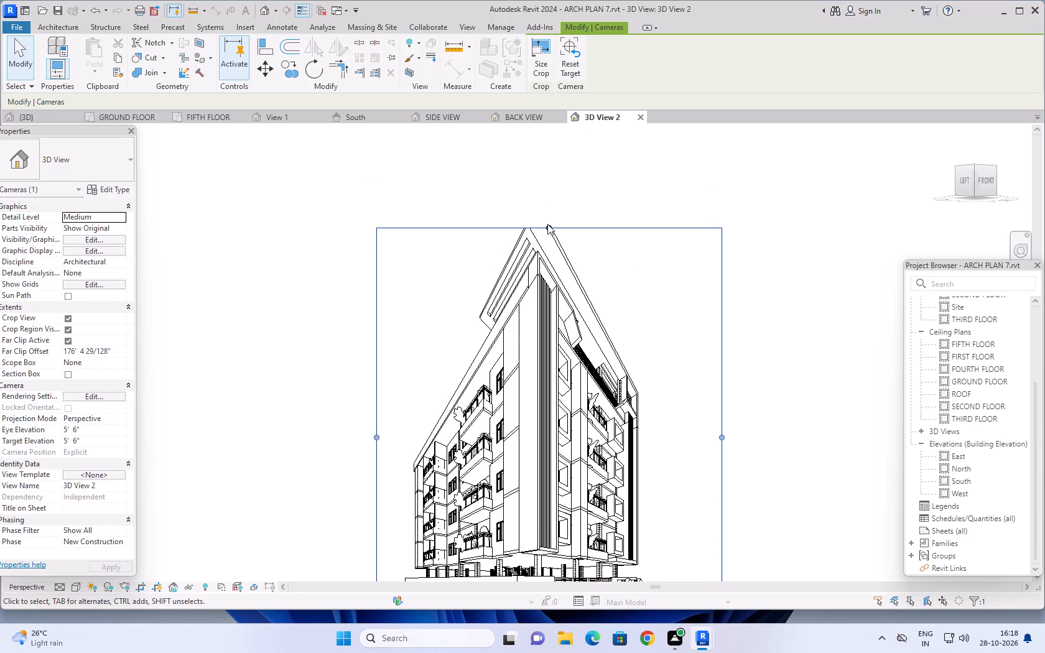
pyautogui.moveTo(547, 224); pyautogui.dragTo(547, 206)
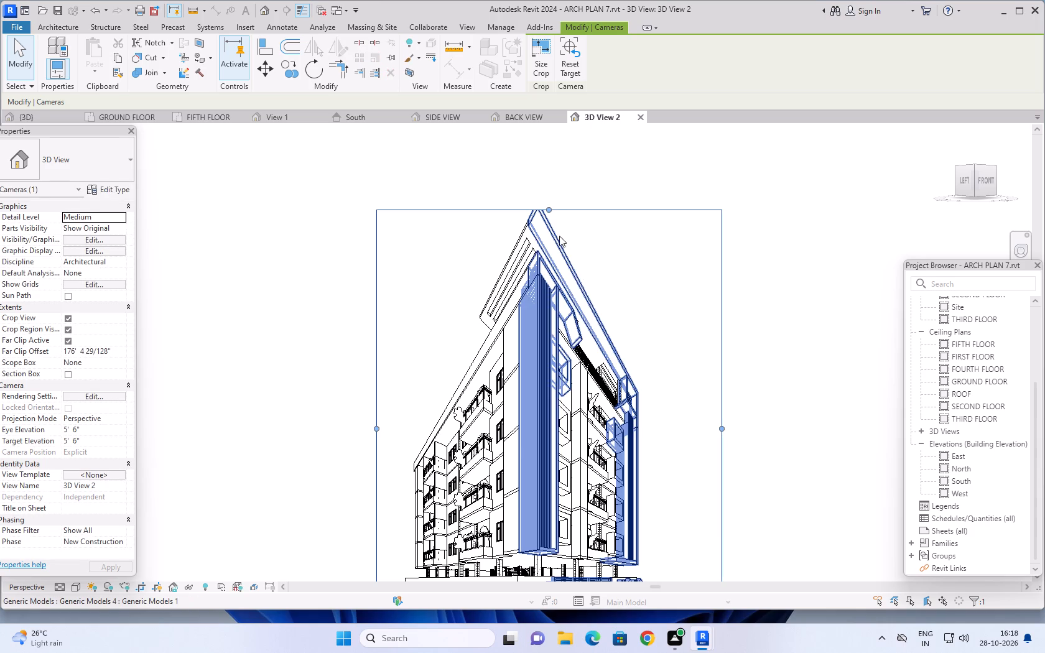
pyautogui.moveTo(548, 209); pyautogui.dragTo(549, 193)
# Lower the crop region's bottom edge below the site's front corner and widen its left side slightly past the ground slab.
pyautogui.scroll(-3, 587, 266)
pyautogui.moveTo(597, 292); pyautogui.dragTo(577, 234, button='middle')
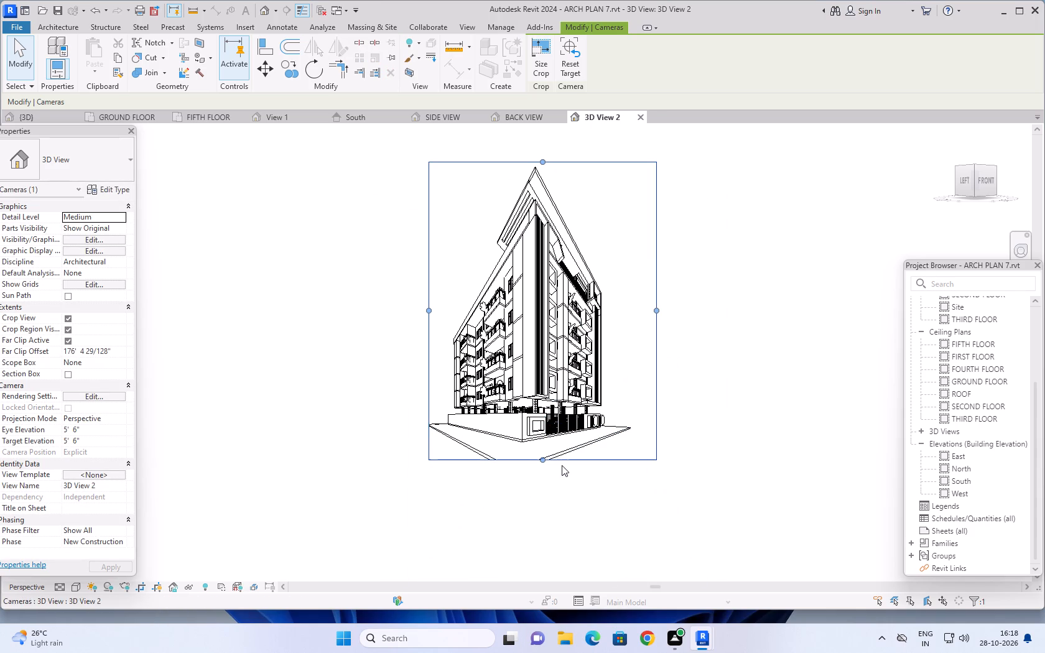
pyautogui.moveTo(541, 456); pyautogui.dragTo(540, 466)
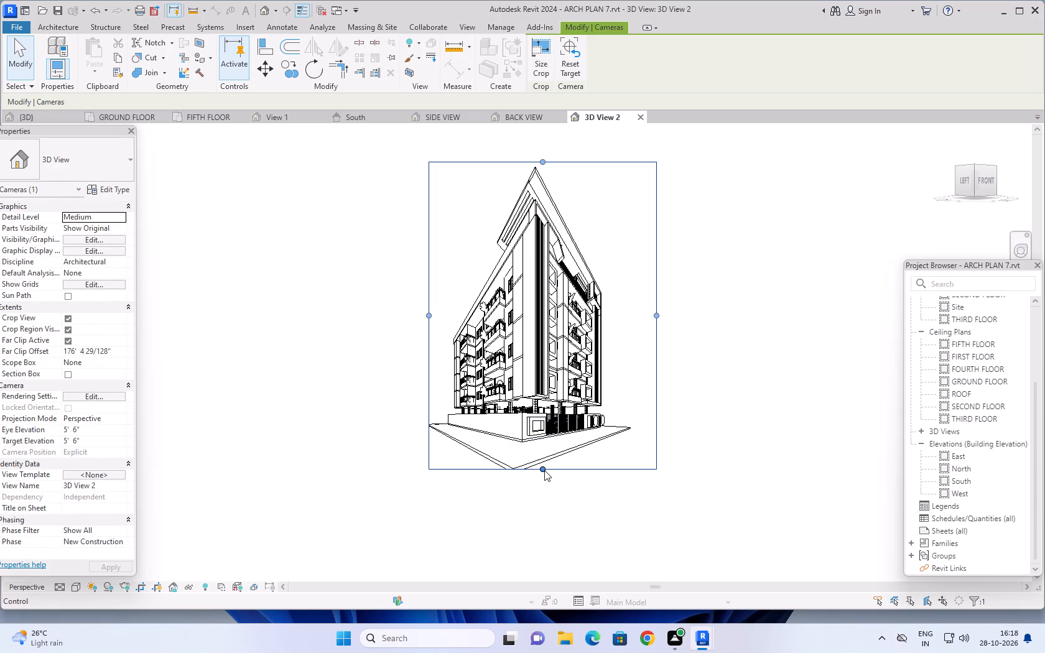
pyautogui.moveTo(544, 470); pyautogui.dragTo(544, 477)
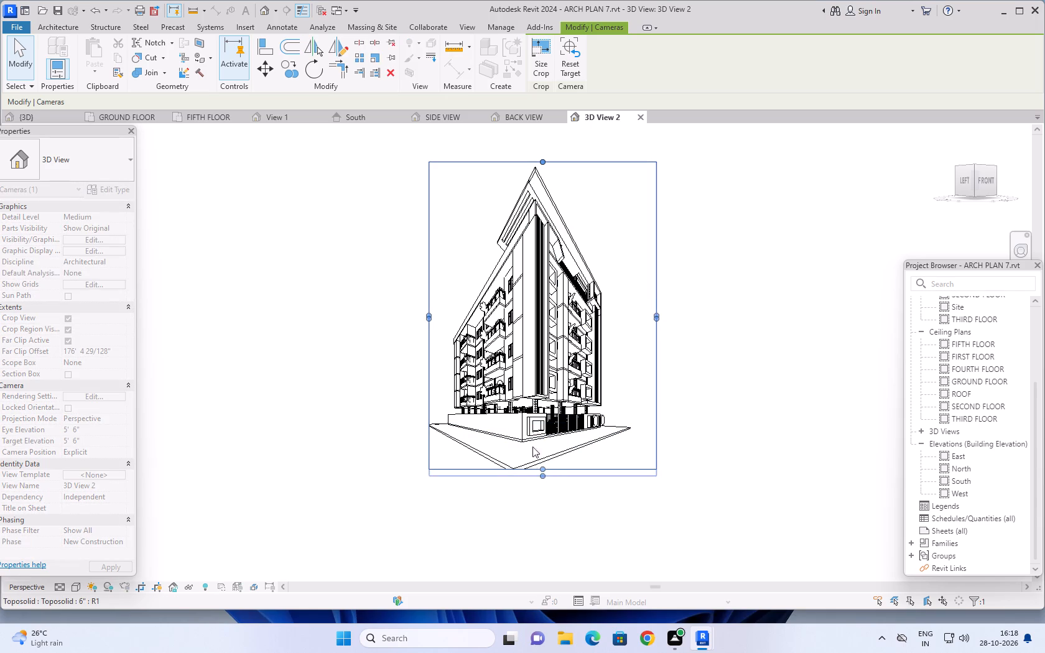
pyautogui.moveTo(429, 315); pyautogui.dragTo(424, 318)
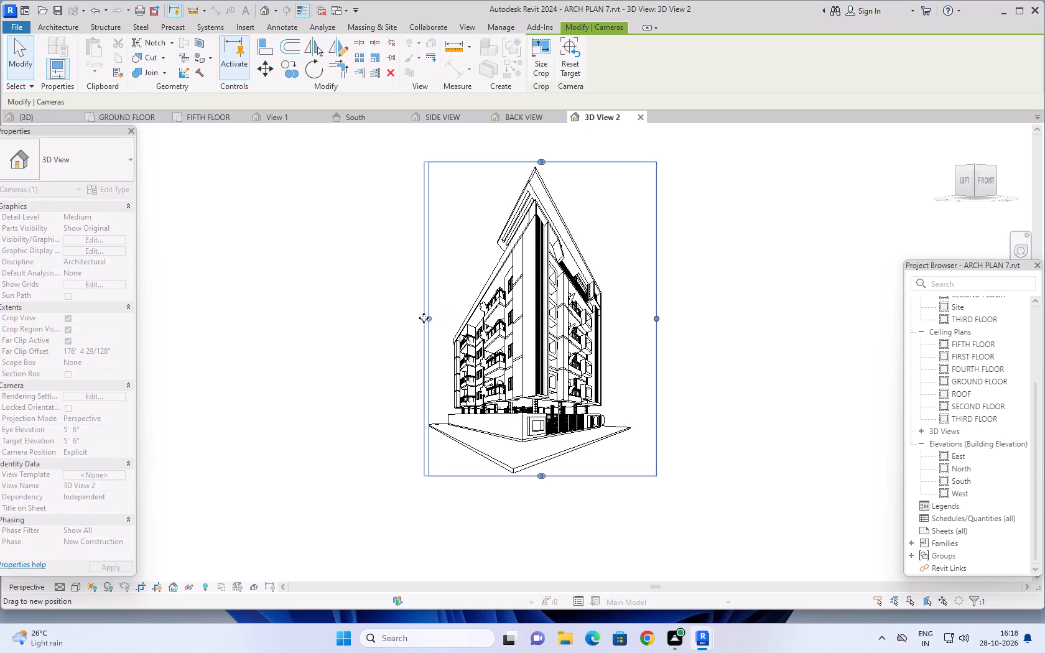
pyautogui.moveTo(424, 318); pyautogui.dragTo(416, 318)
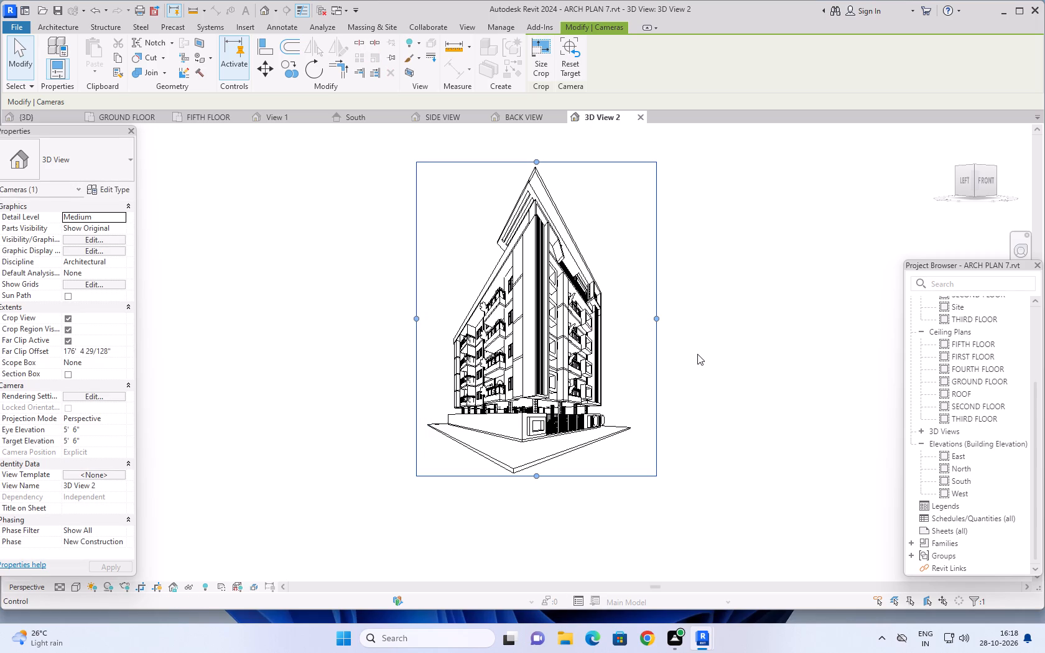
# Set the visual style of the new corner camera view, 3D View 2, to Realistic.
pyautogui.moveTo(718, 318); pyautogui.dragTo(718, 348, button='middle')
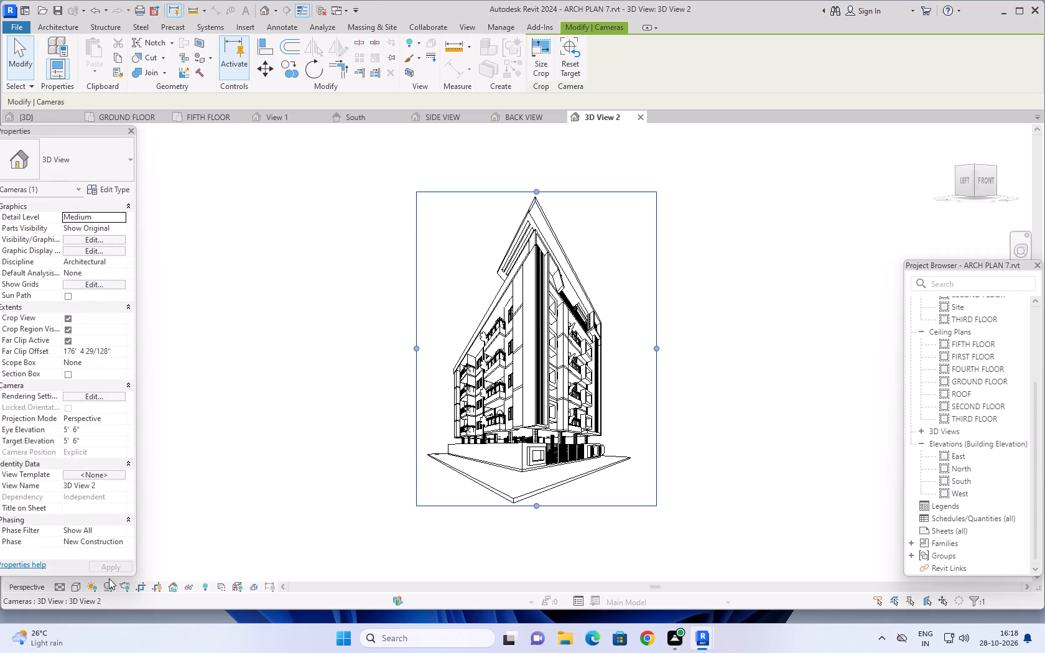
pyautogui.click(76, 586)
pyautogui.click(105, 575)
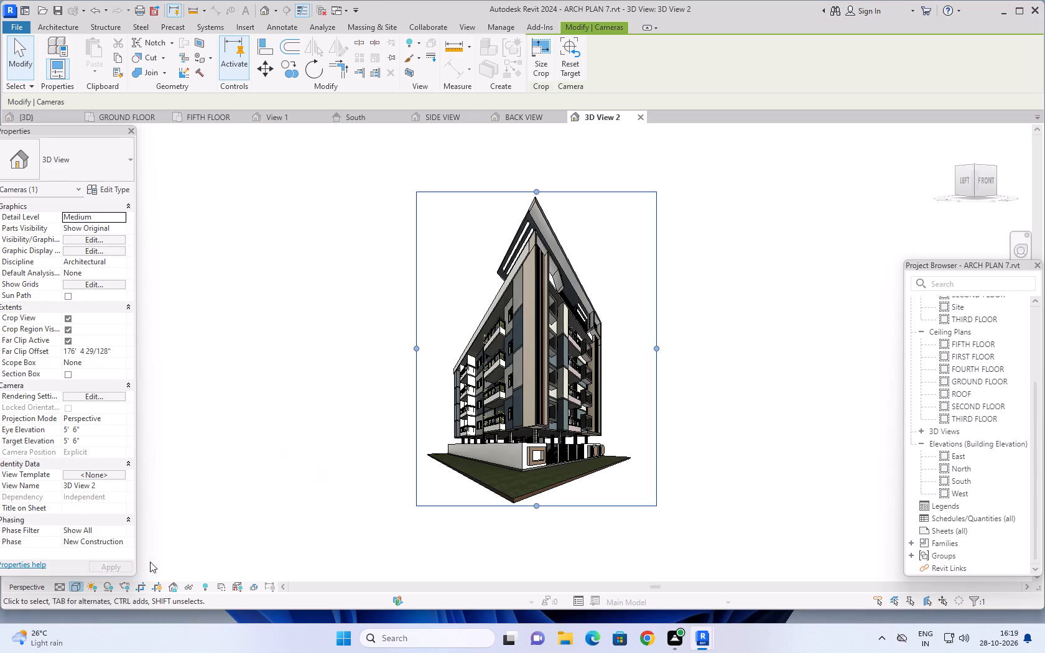
# Turn on the sun path in the corner camera view, continuing with the current sun settings.
pyautogui.click(93, 586)
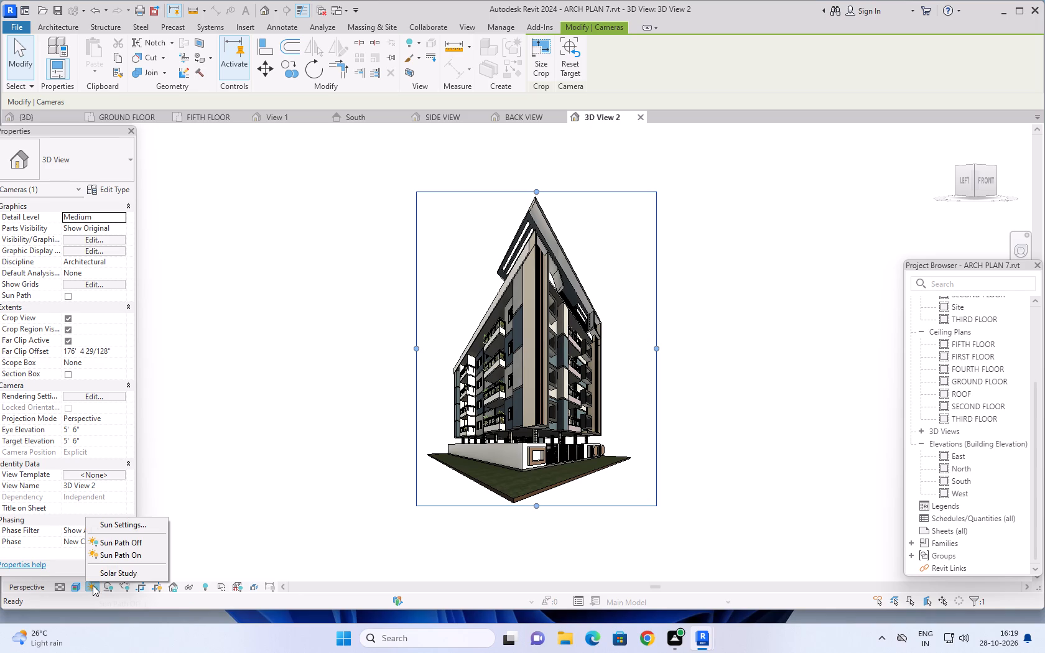
pyautogui.click(93, 585)
pyautogui.click(113, 557)
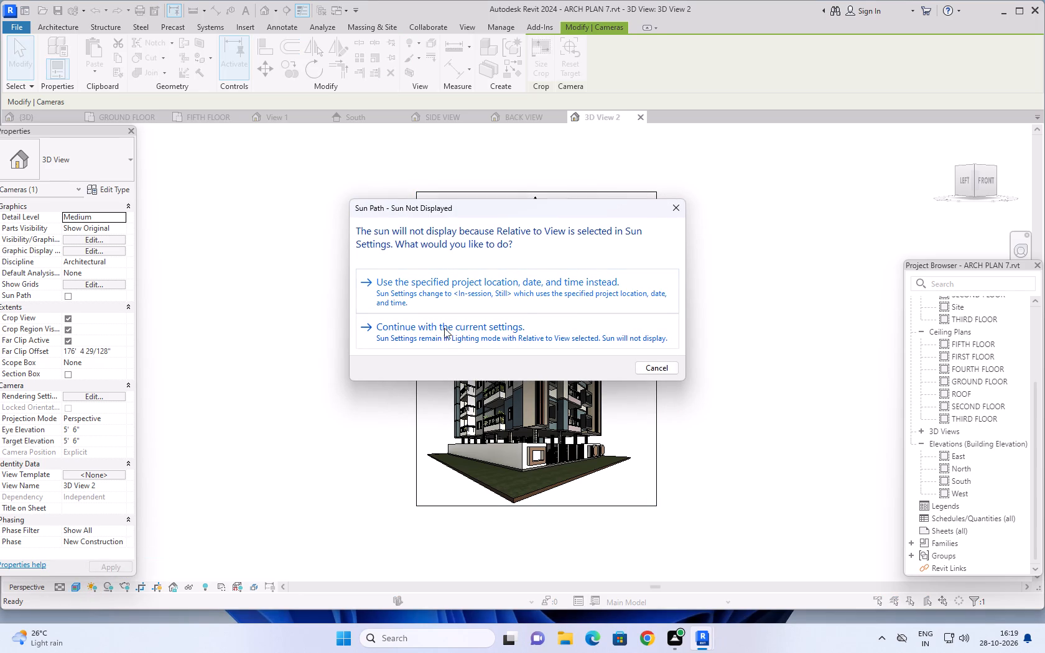
pyautogui.click(528, 327)
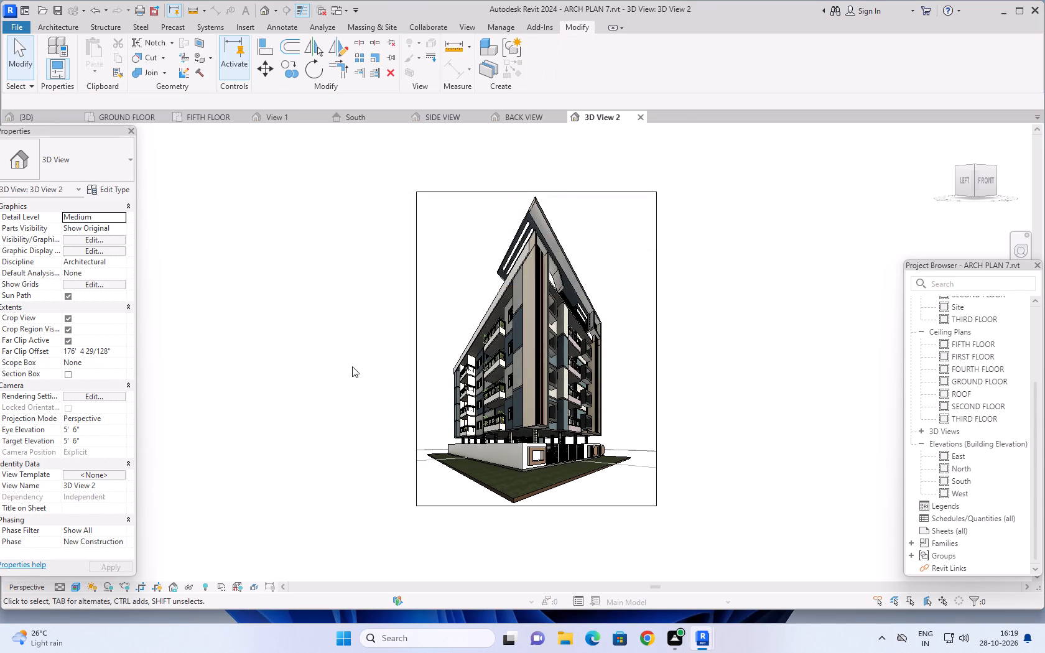
# Set the corner view's background to Sky in its graphic display options and apply it.
pyautogui.click(58, 585)
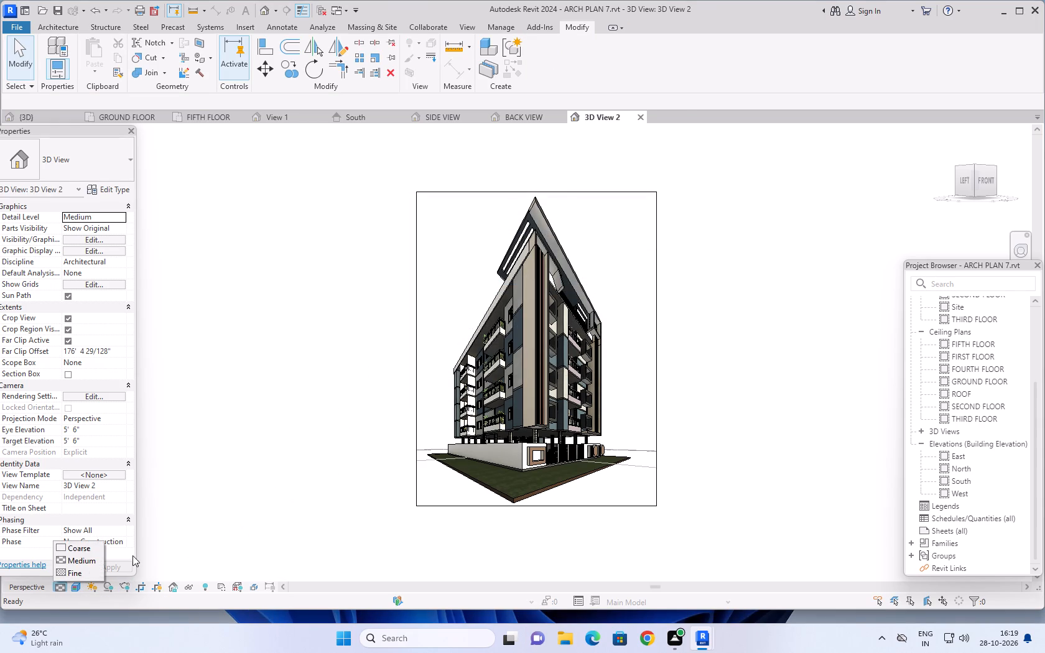
pyautogui.click(207, 529)
pyautogui.click(77, 585)
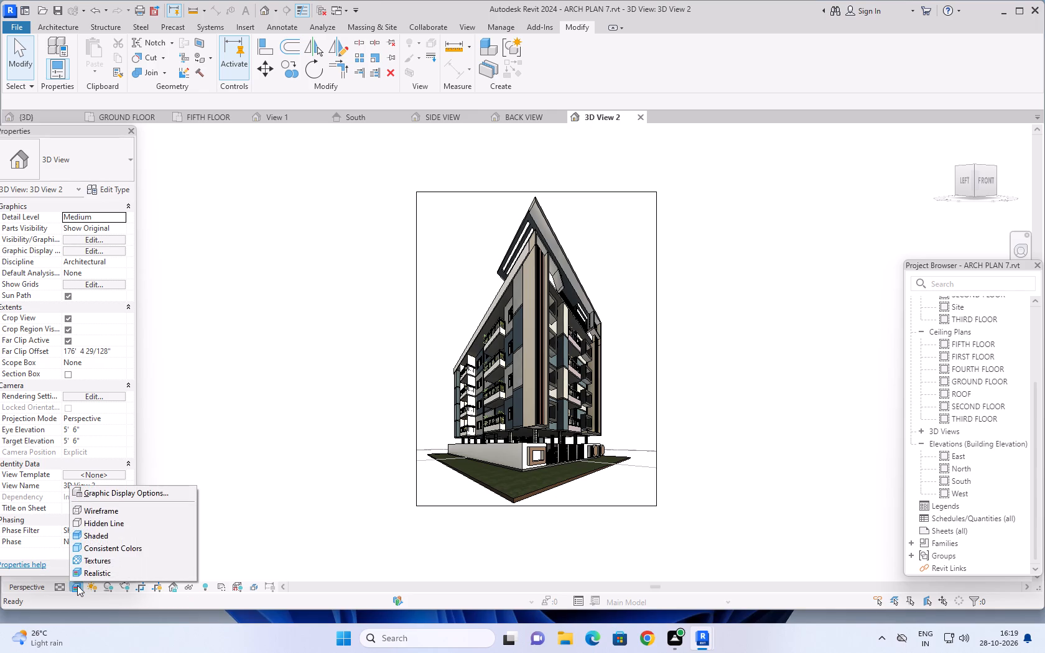
pyautogui.click(141, 492)
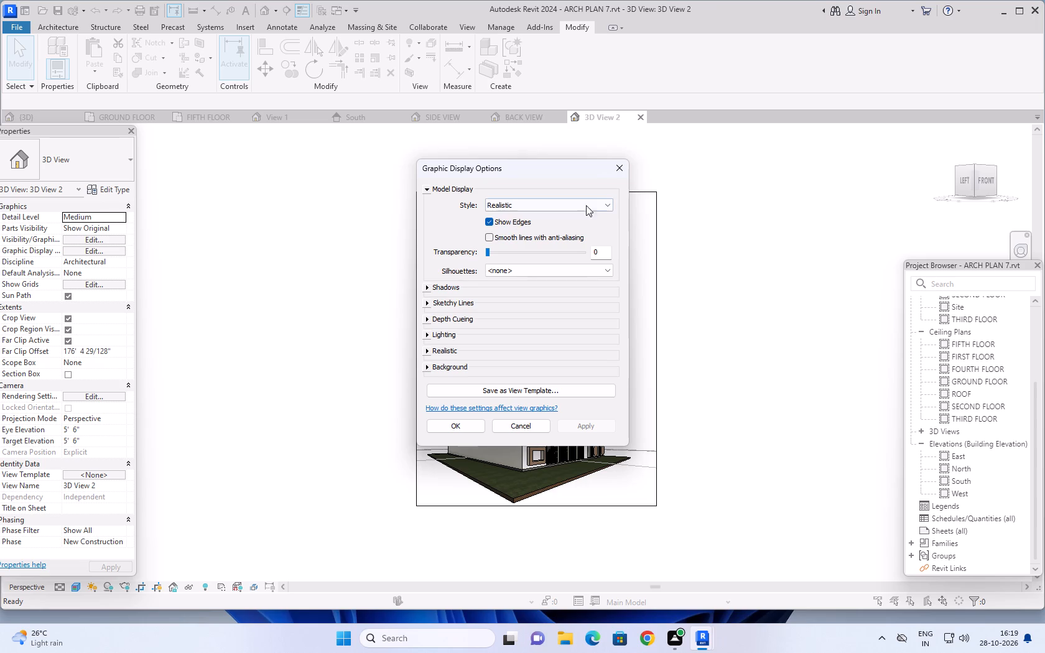
pyautogui.click(427, 366)
pyautogui.click(541, 379)
pyautogui.click(529, 405)
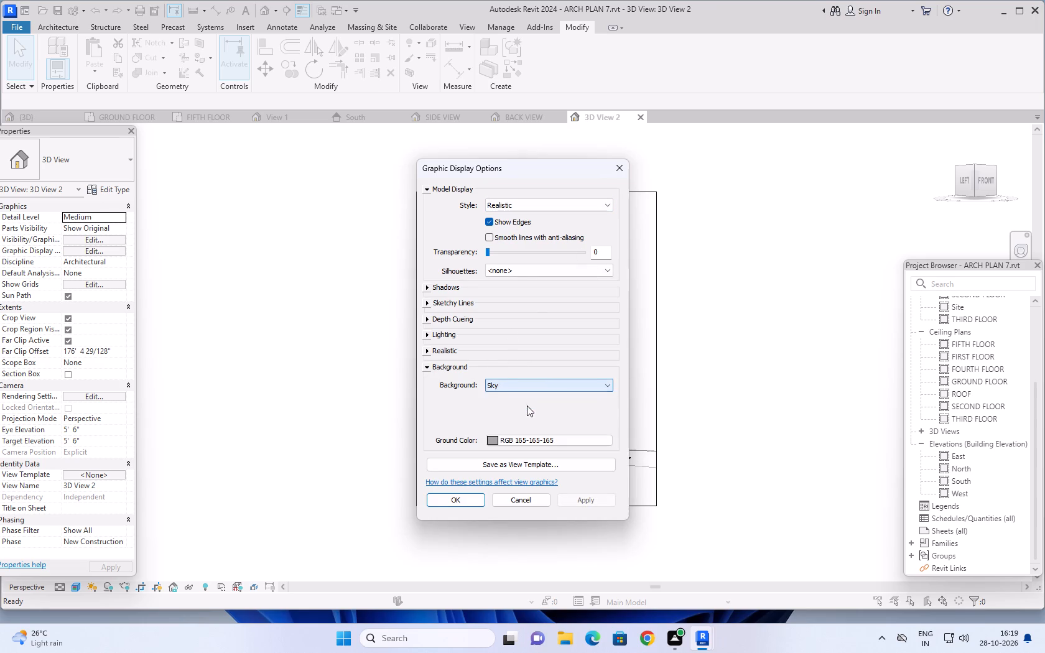
pyautogui.click(582, 501)
pyautogui.click(464, 502)
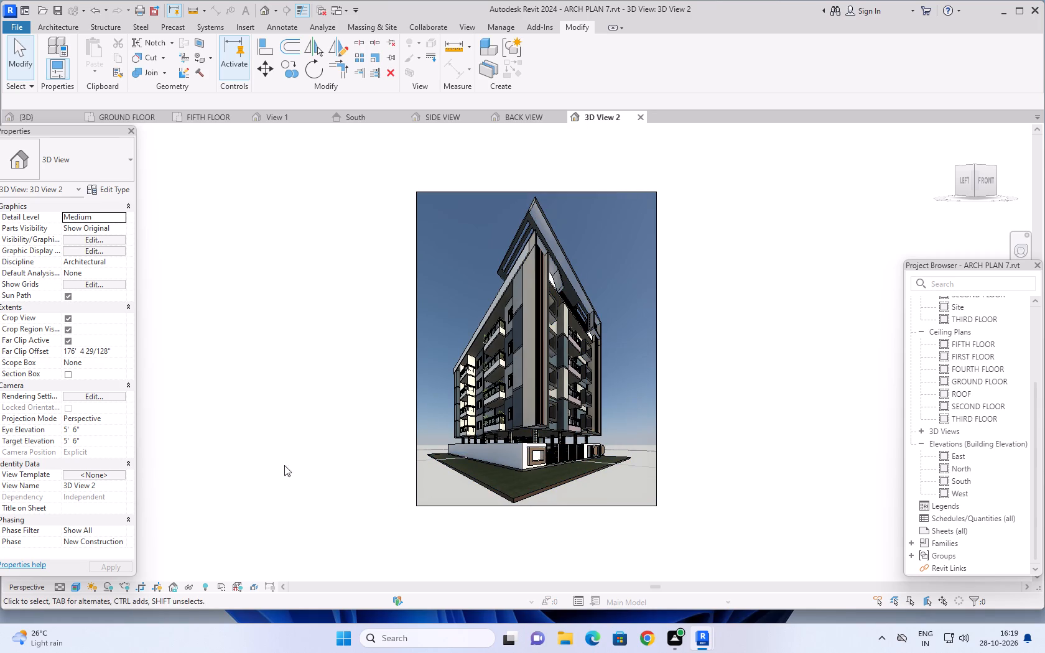
# Rename the corner camera view as SIDE VIEW 1.
pyautogui.click(109, 484)
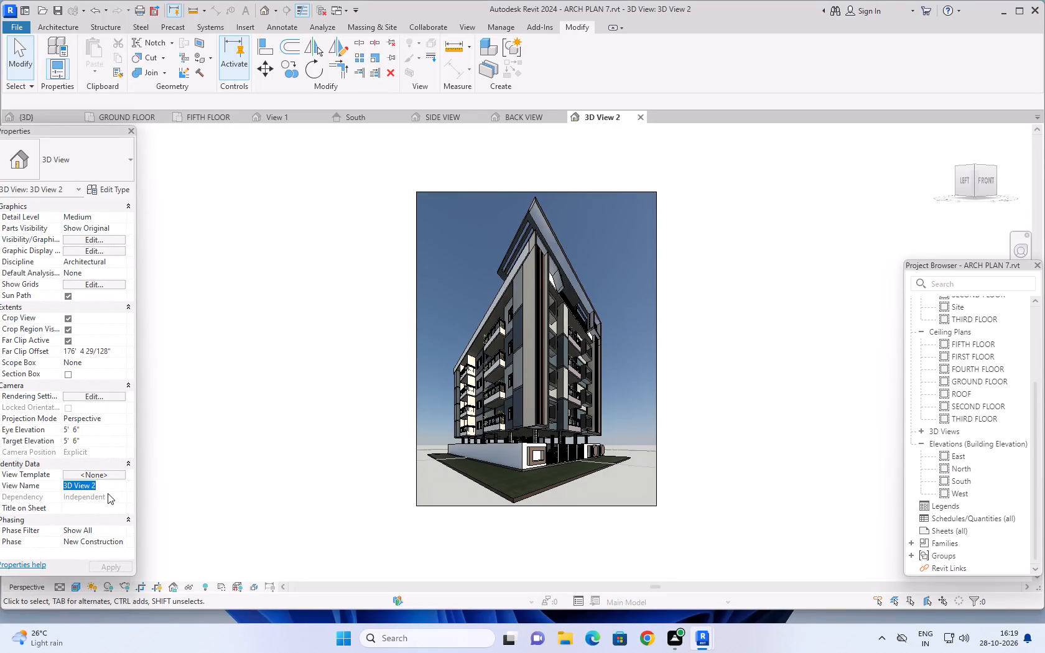
pyautogui.press('s')
pyautogui.press('i')
pyautogui.write('DE')
pyautogui.press('space')
pyautogui.write('VI')
pyautogui.write('EW')
pyautogui.press('space')
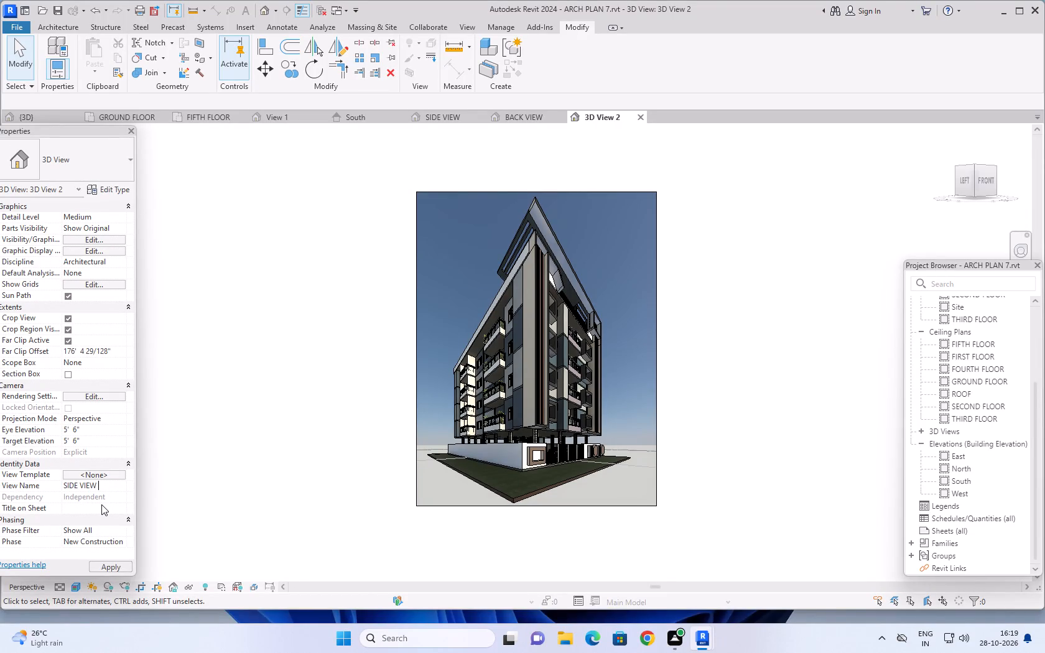
pyautogui.press('1')
pyautogui.click(98, 567)
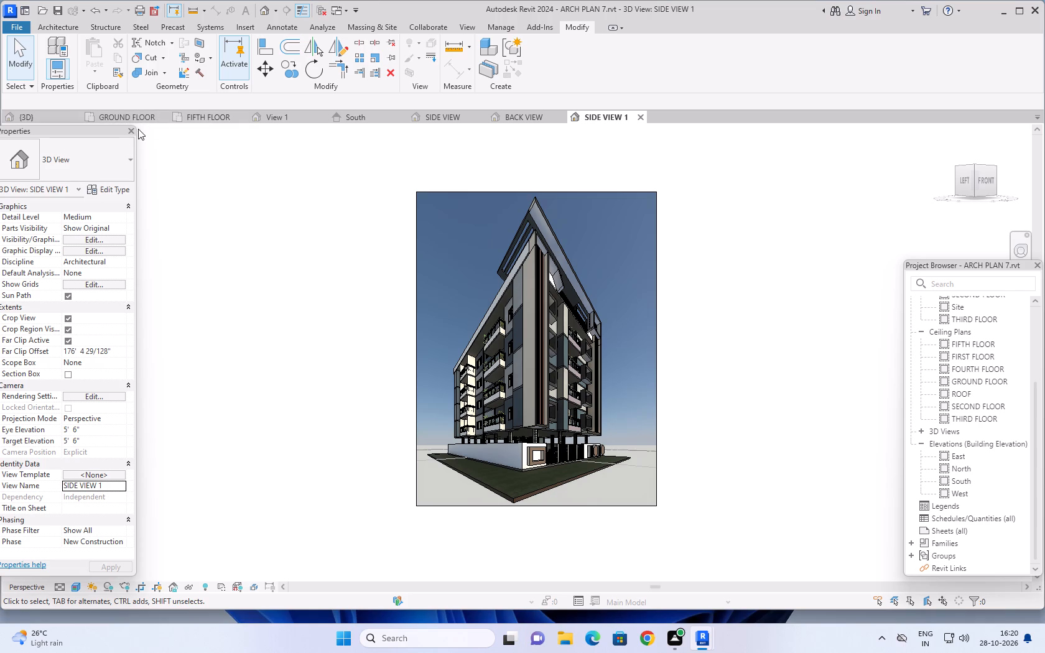
# Review the GROUND FLOOR plan, the BACK VIEW and SIDE VIEW 1 cameras, and the South elevation.
pyautogui.click(126, 114)
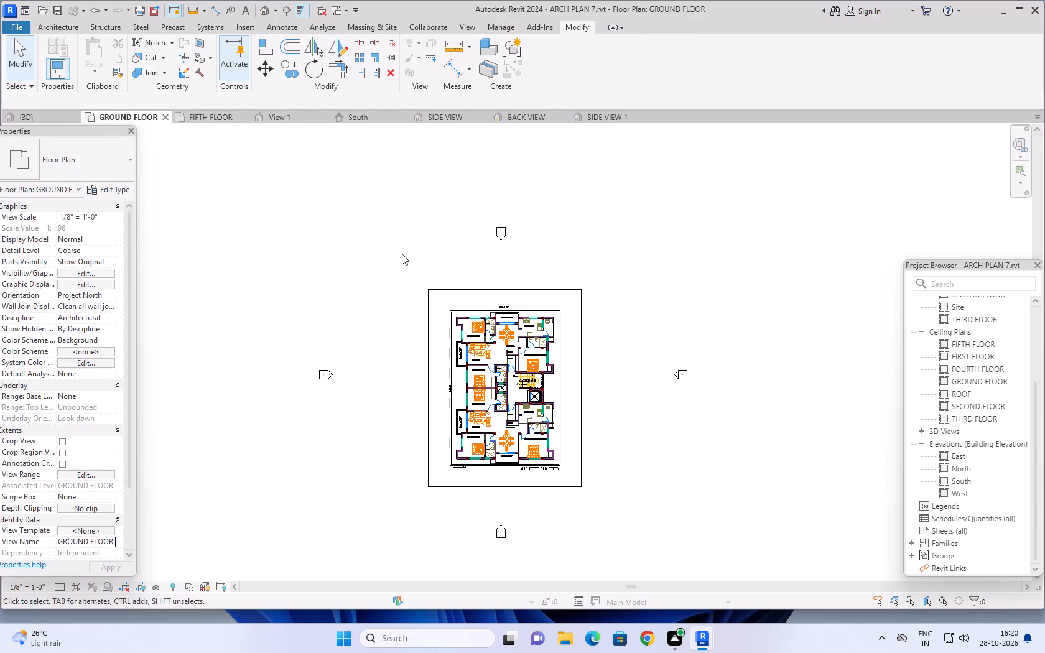
pyautogui.moveTo(638, 448); pyautogui.dragTo(641, 432, button='middle')
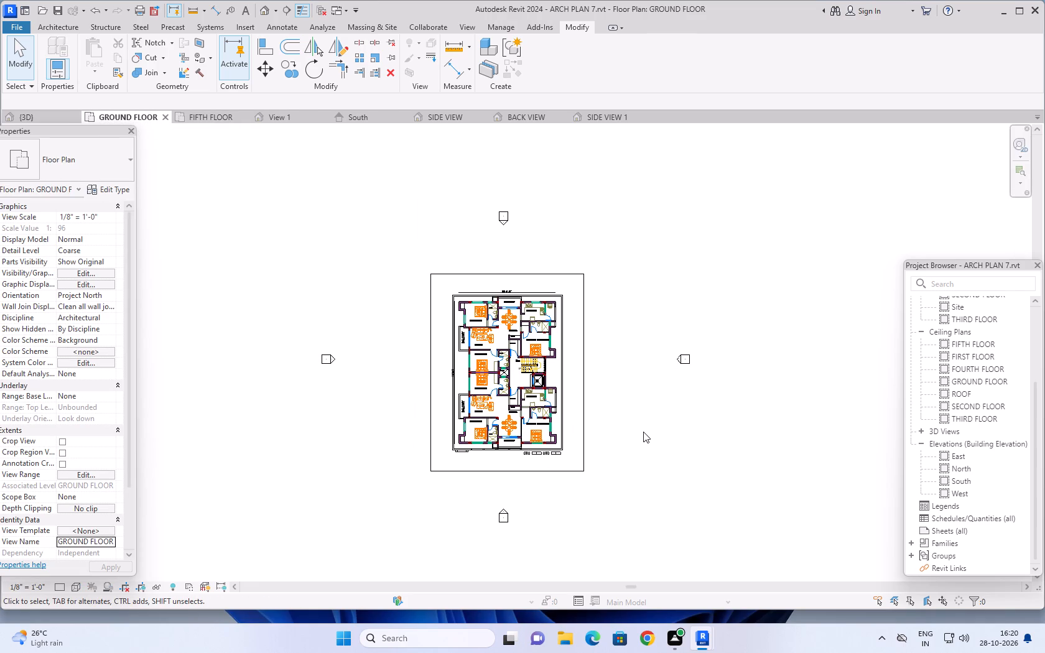
pyautogui.scroll(1, 646, 415)
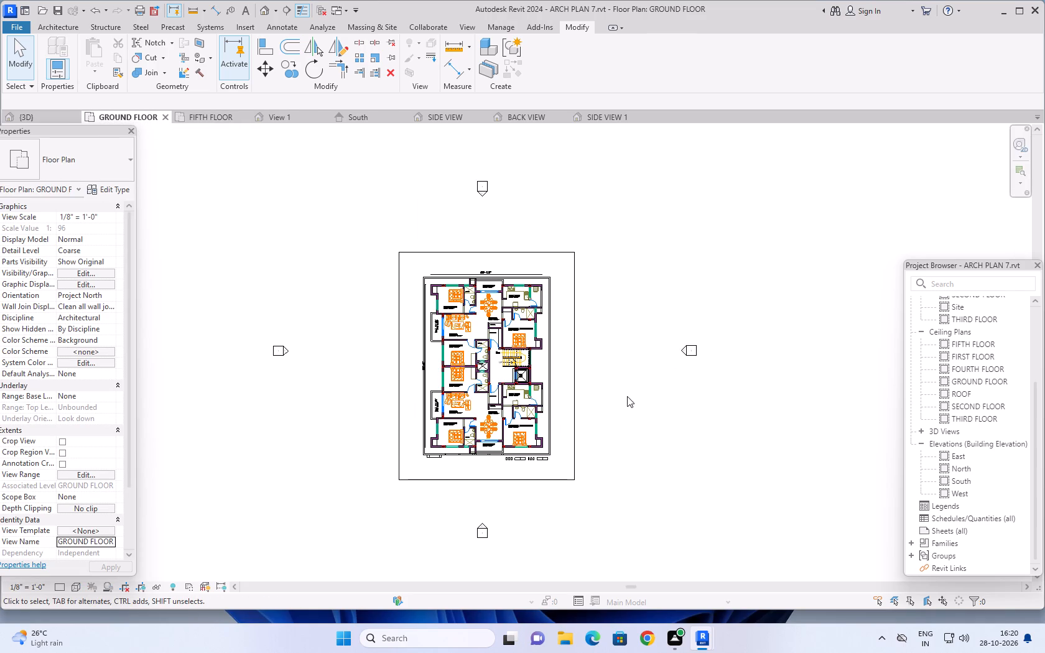
pyautogui.click(538, 115)
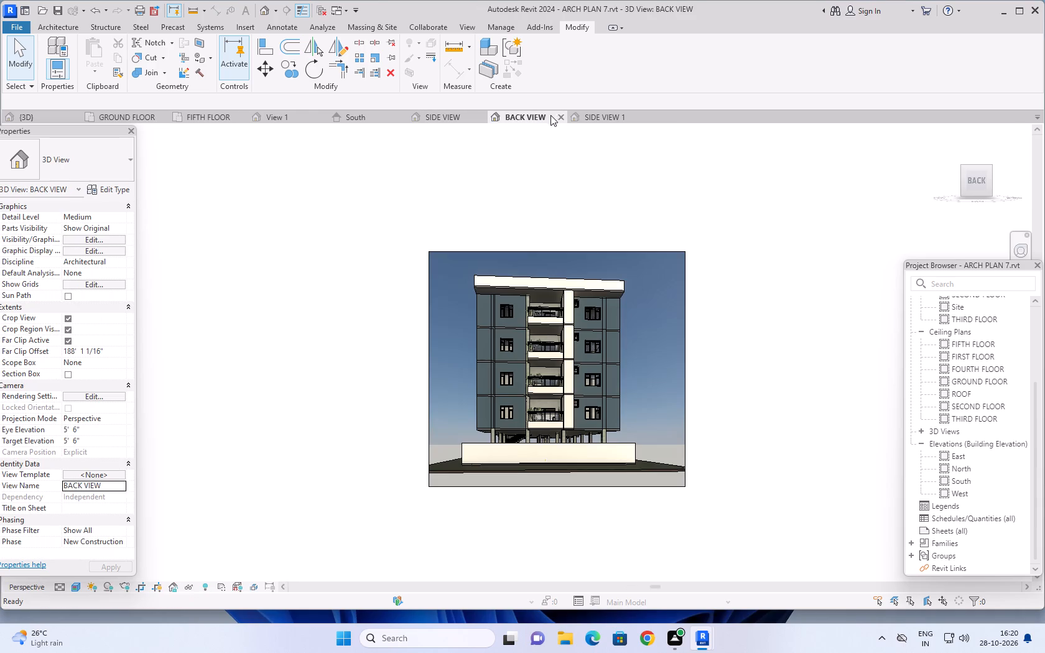
pyautogui.click(595, 114)
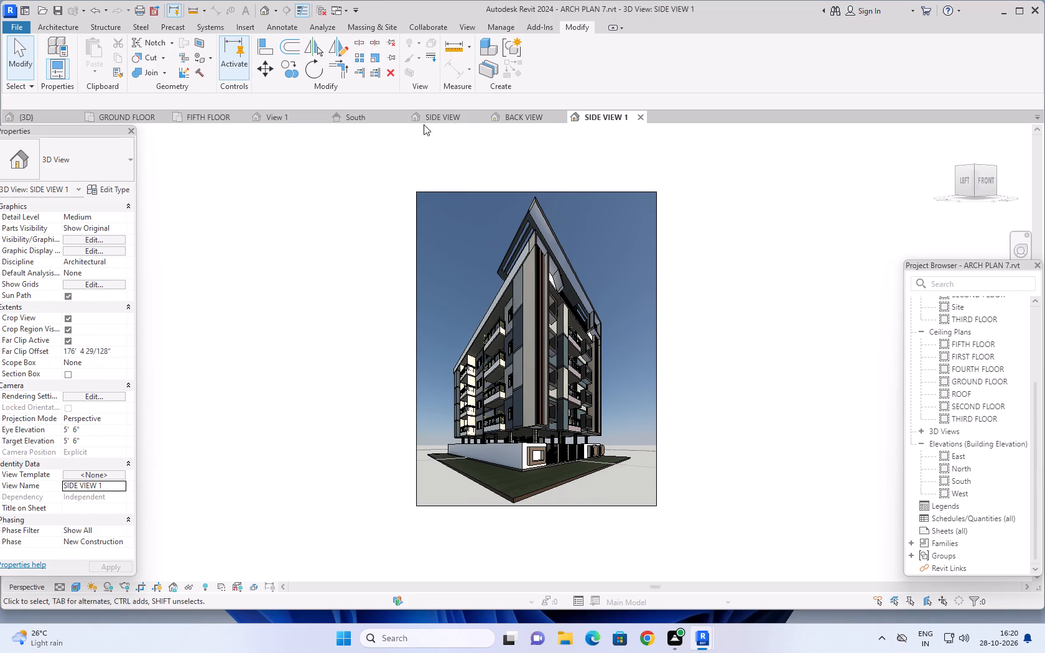
pyautogui.click(355, 118)
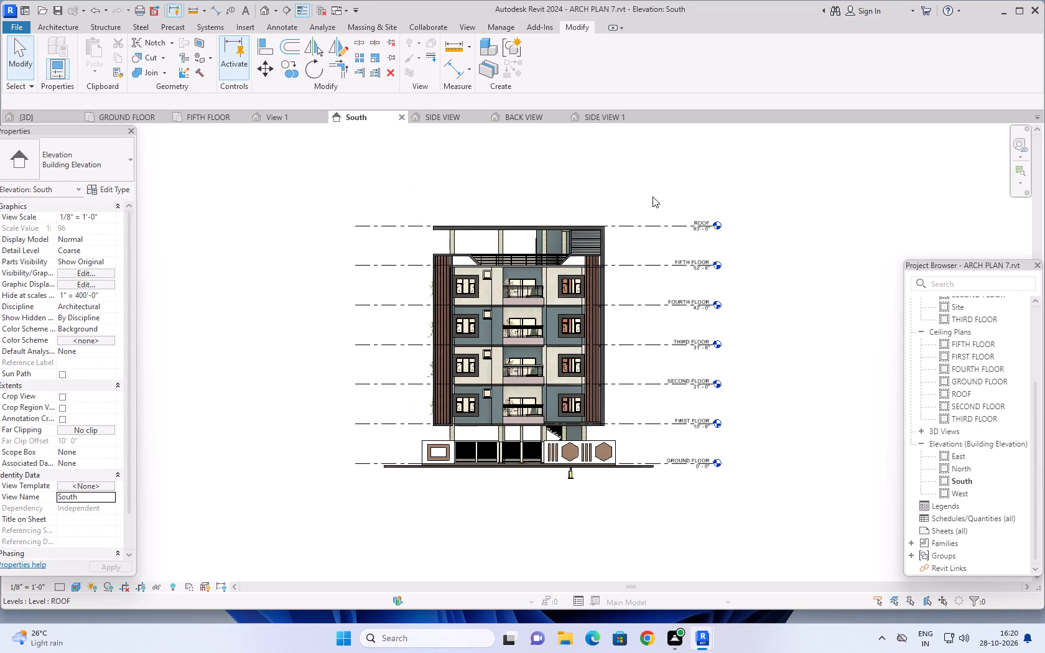
pyautogui.scroll(1, 653, 197)
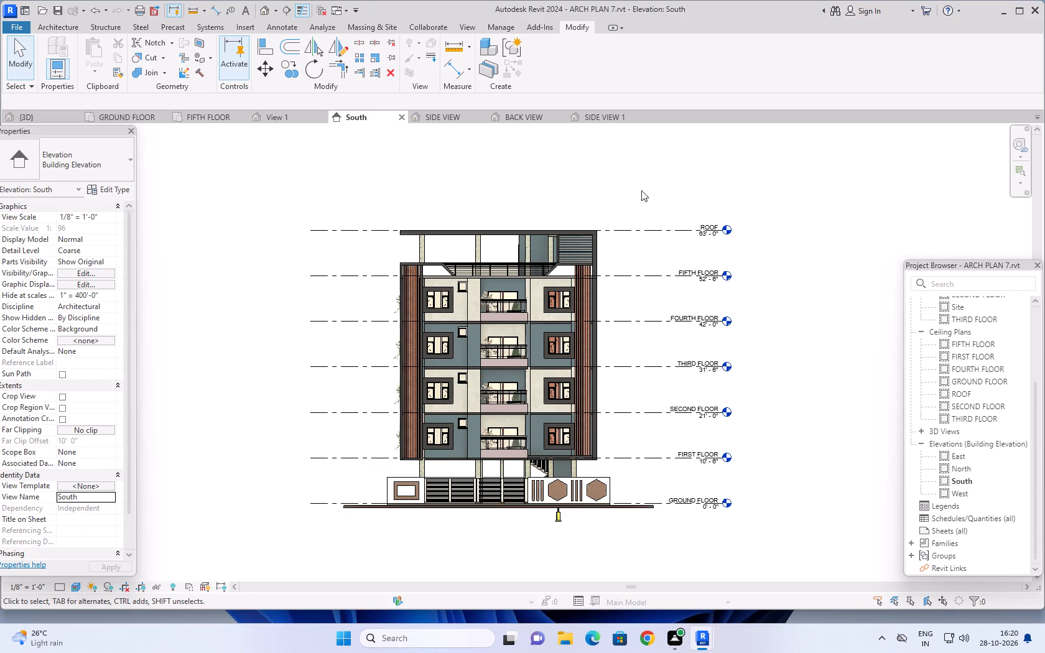
pyautogui.moveTo(548, 181); pyautogui.dragTo(569, 175, button='middle')
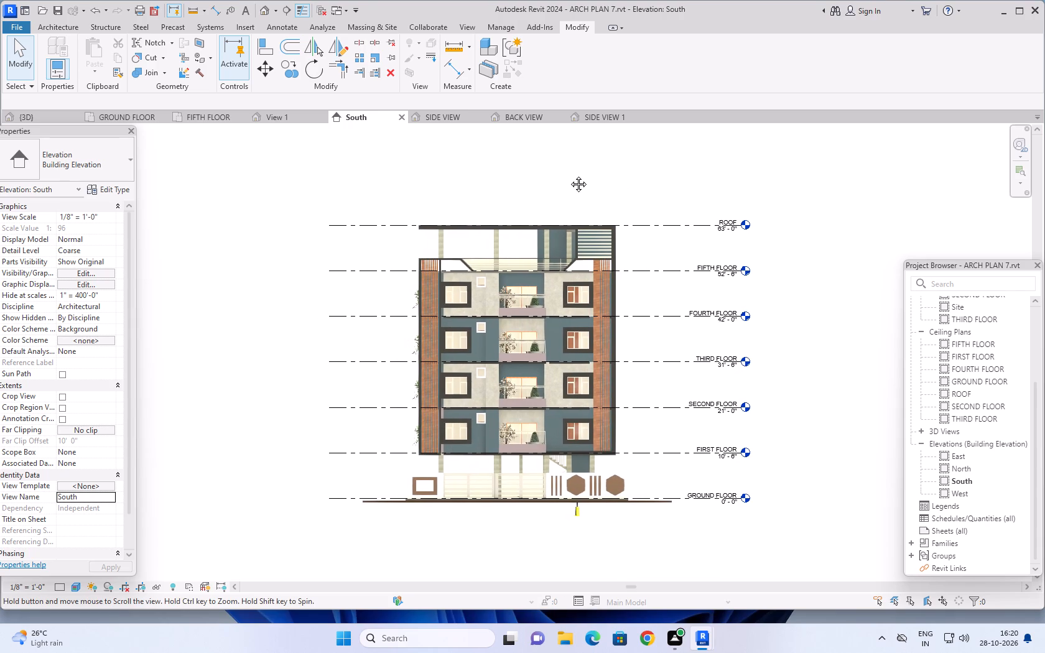
pyautogui.moveTo(569, 175); pyautogui.dragTo(581, 176, button='middle')
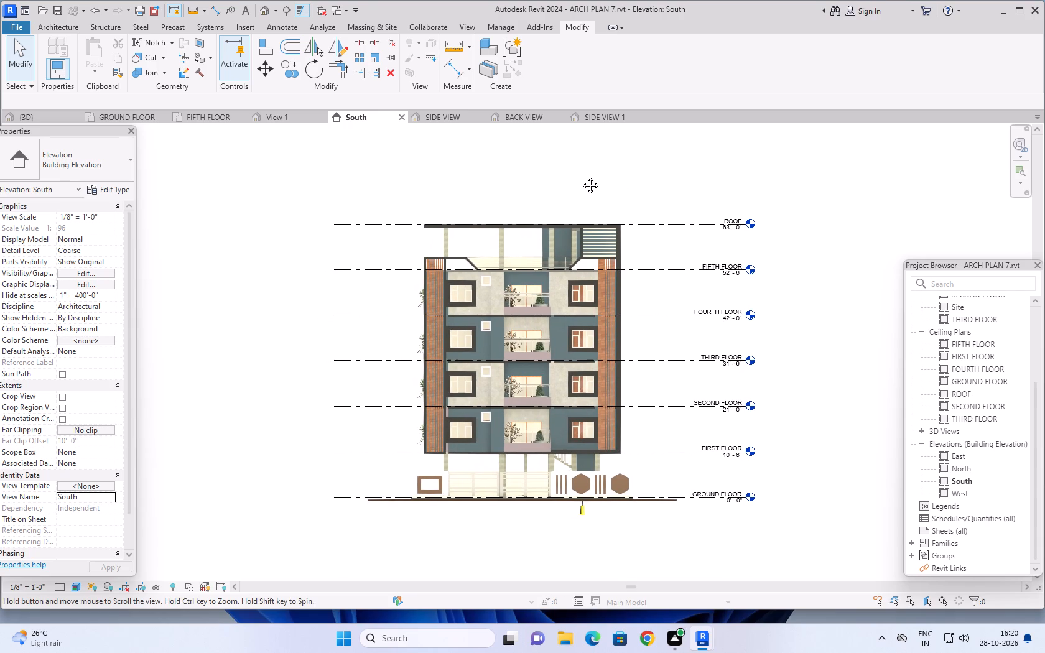
pyautogui.moveTo(581, 176); pyautogui.dragTo(583, 177, button='middle')
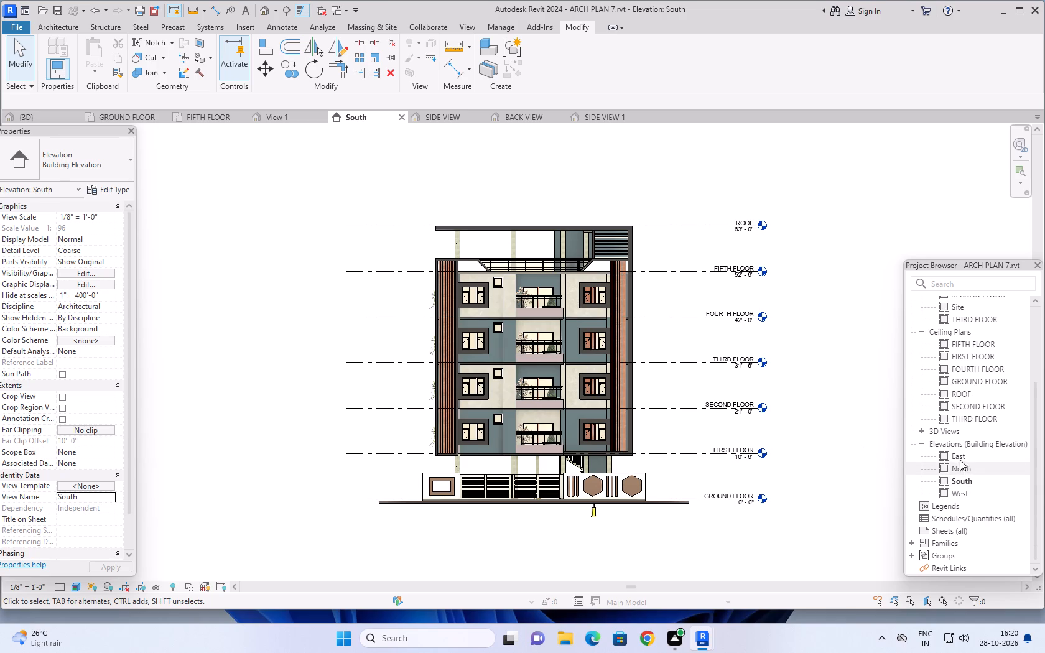
# Rename the South elevation view as FRONT ELEVATION.
pyautogui.scroll(-3, 969, 433)
pyautogui.scroll(5, 972, 474)
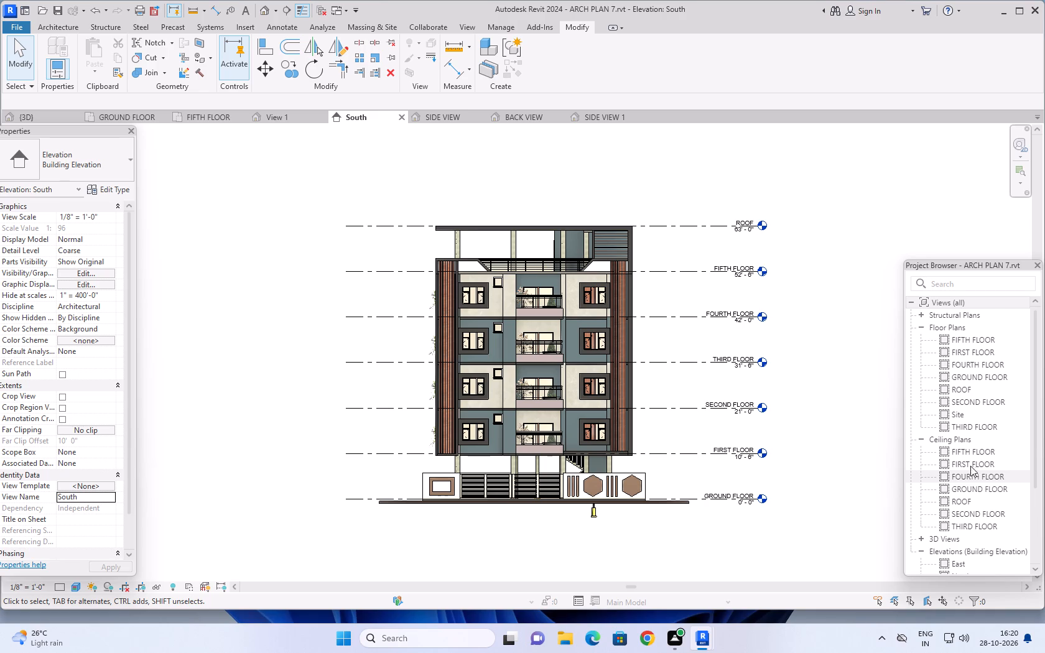
pyautogui.scroll(-7, 977, 424)
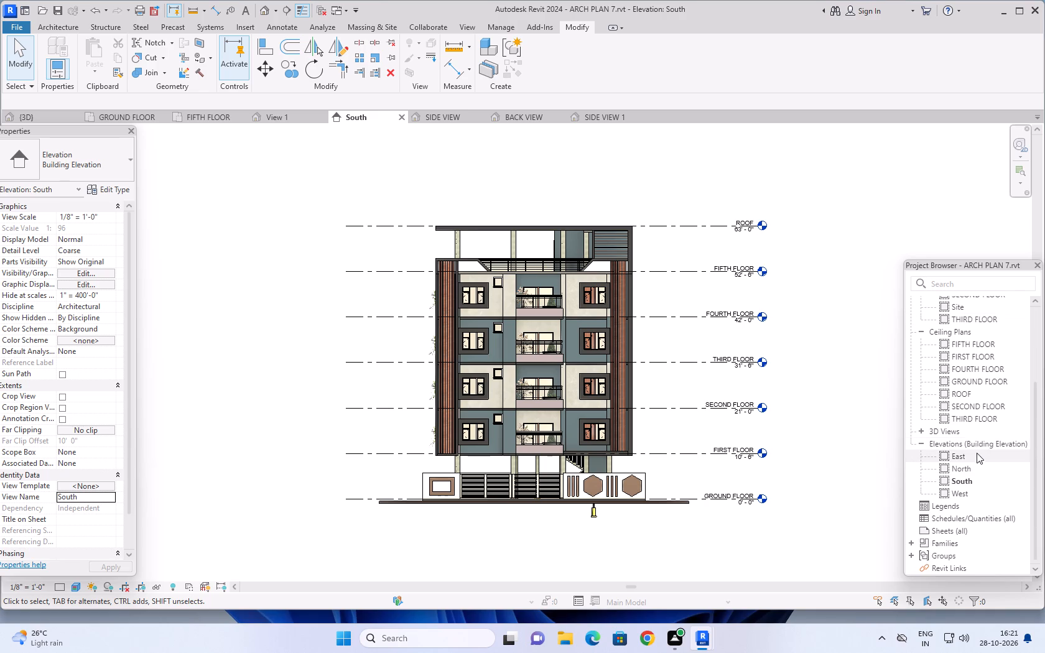
pyautogui.scroll(9, 975, 470)
pyautogui.scroll(-5, 978, 466)
pyautogui.click(101, 499)
pyautogui.write('FR')
pyautogui.write('ONT')
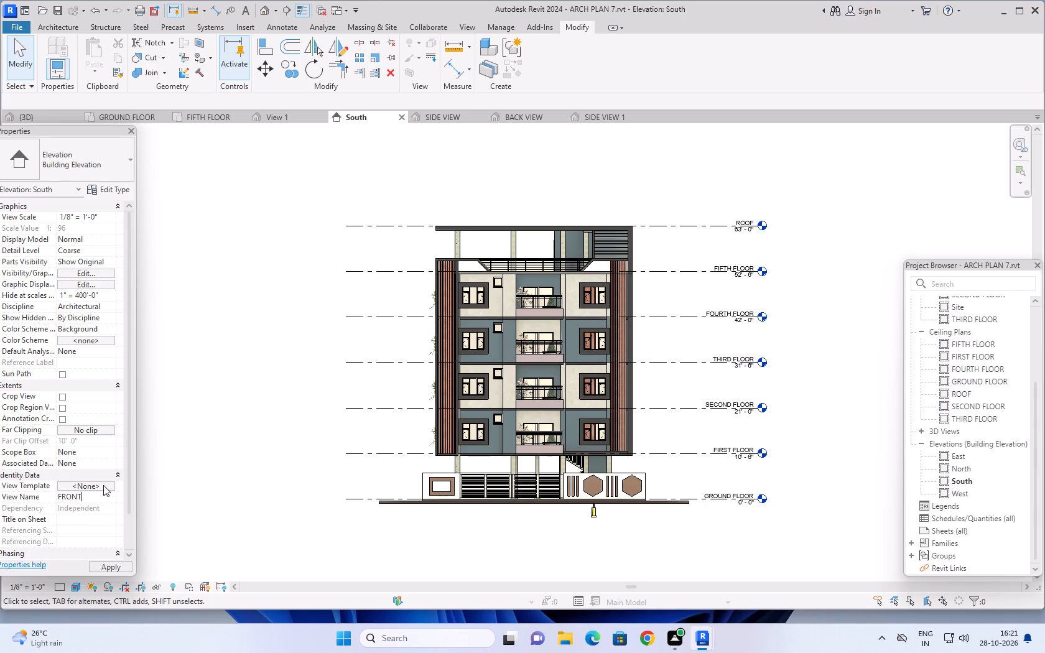
pyautogui.press('space')
pyautogui.write('EL')
pyautogui.write('EVATIO')
pyautogui.press('n')
pyautogui.press('Return')
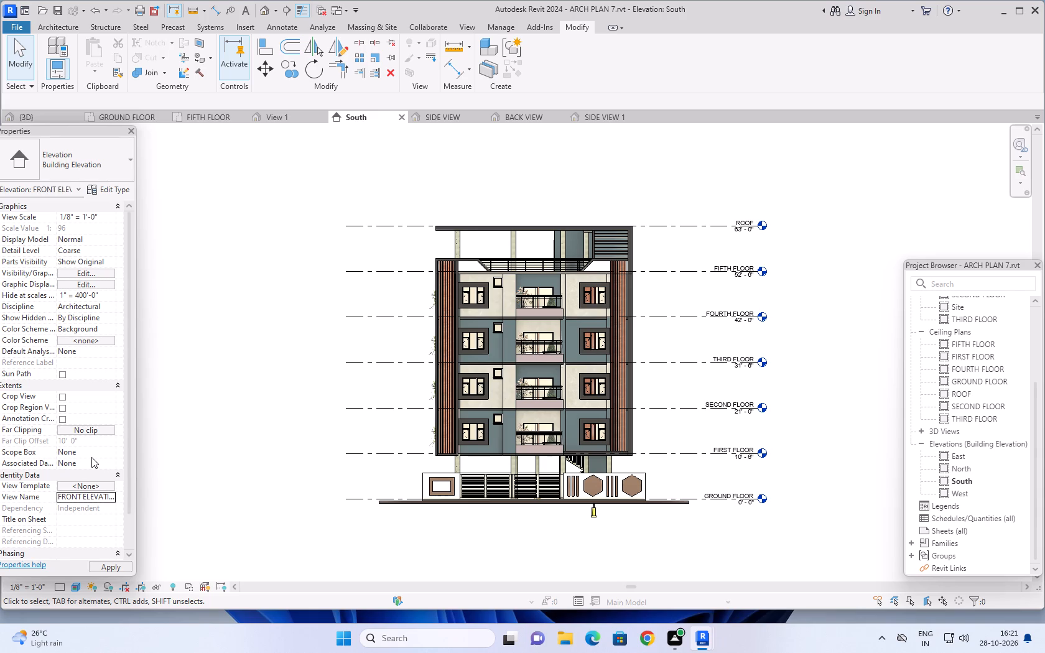